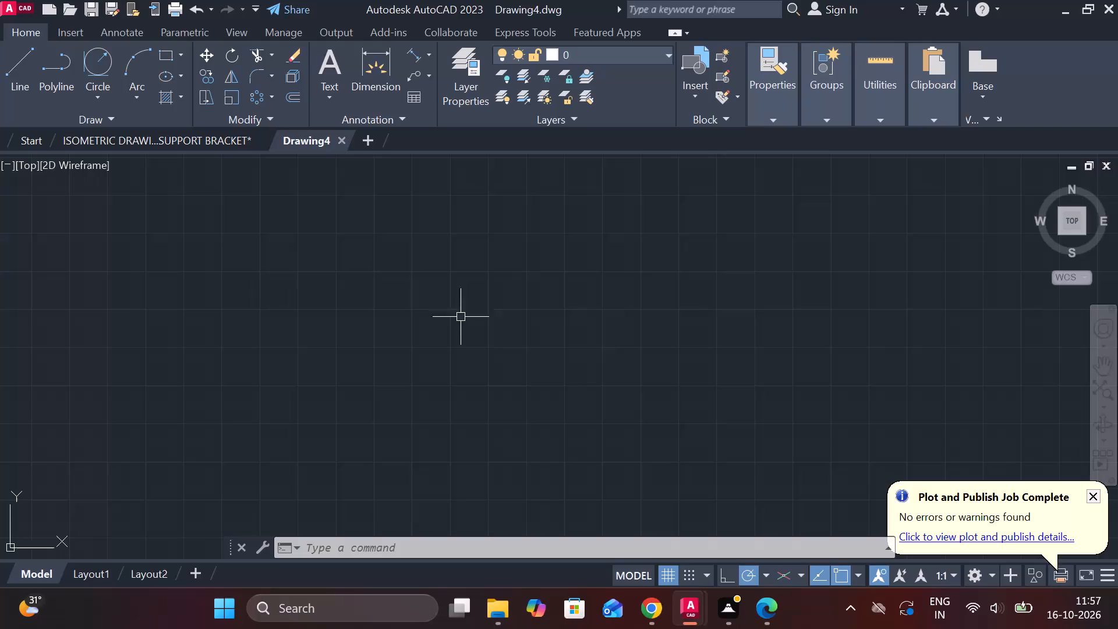
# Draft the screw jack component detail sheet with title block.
# Close the ISOMETRIC DRAWING OF A SUPPORT BRACKET drawing without saving its changes.
pyautogui.click(266, 138)
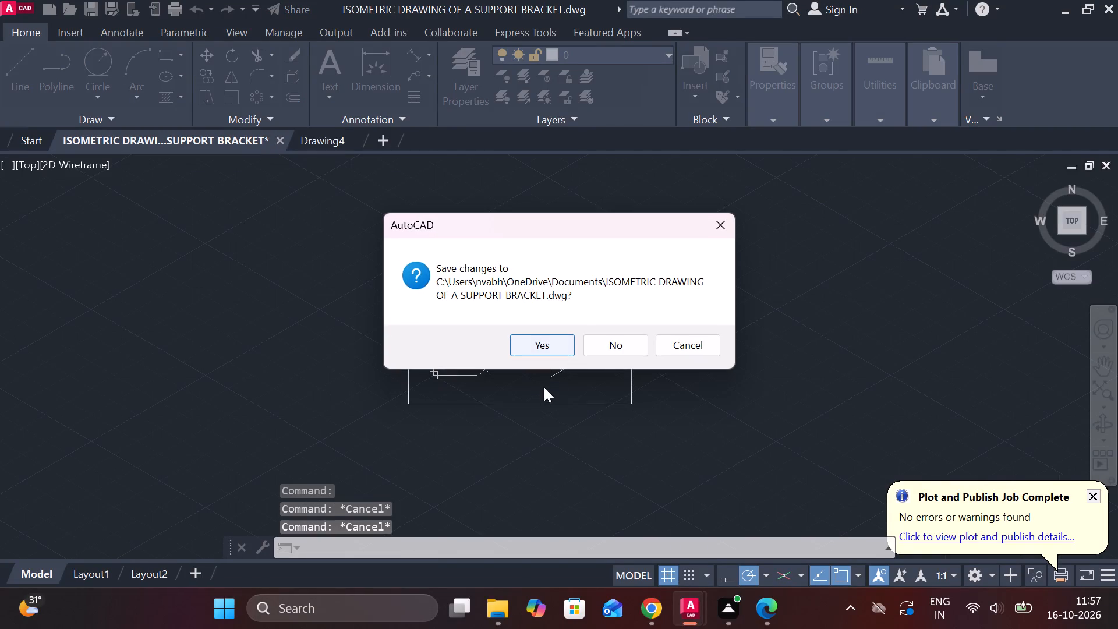
pyautogui.click(609, 347)
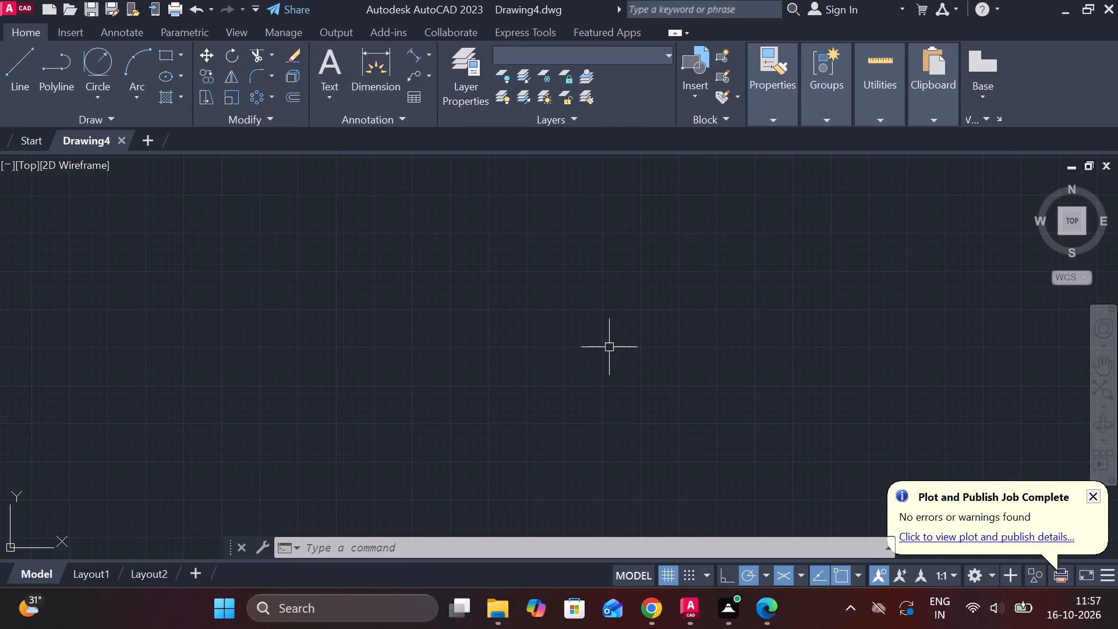
# Turn on command log recording with LOGFILEON.
pyautogui.write('log')
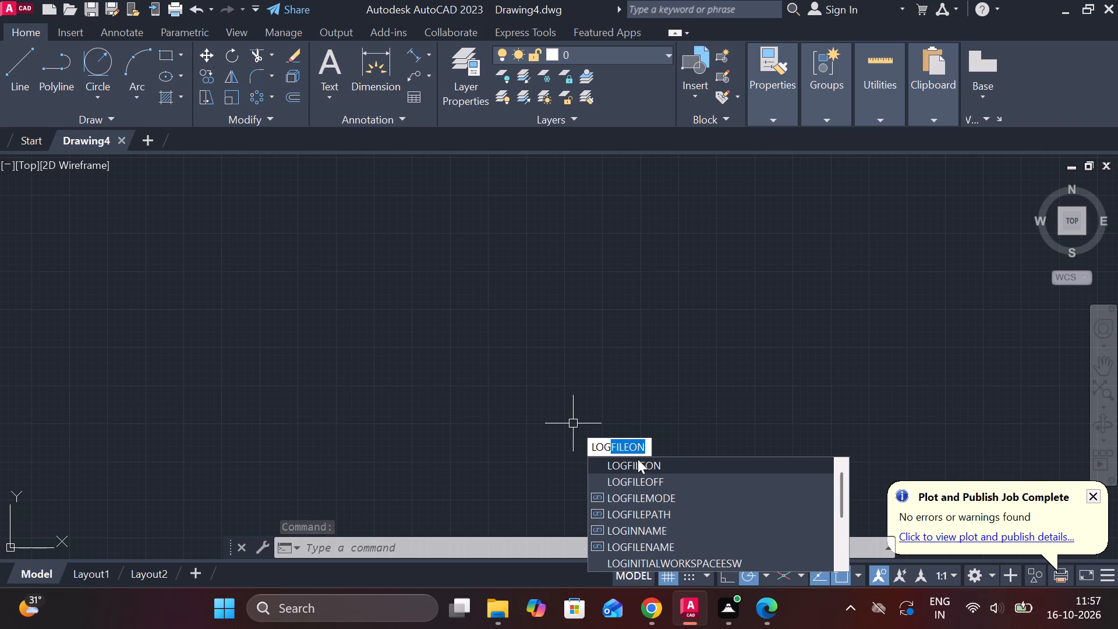
pyautogui.click(638, 465)
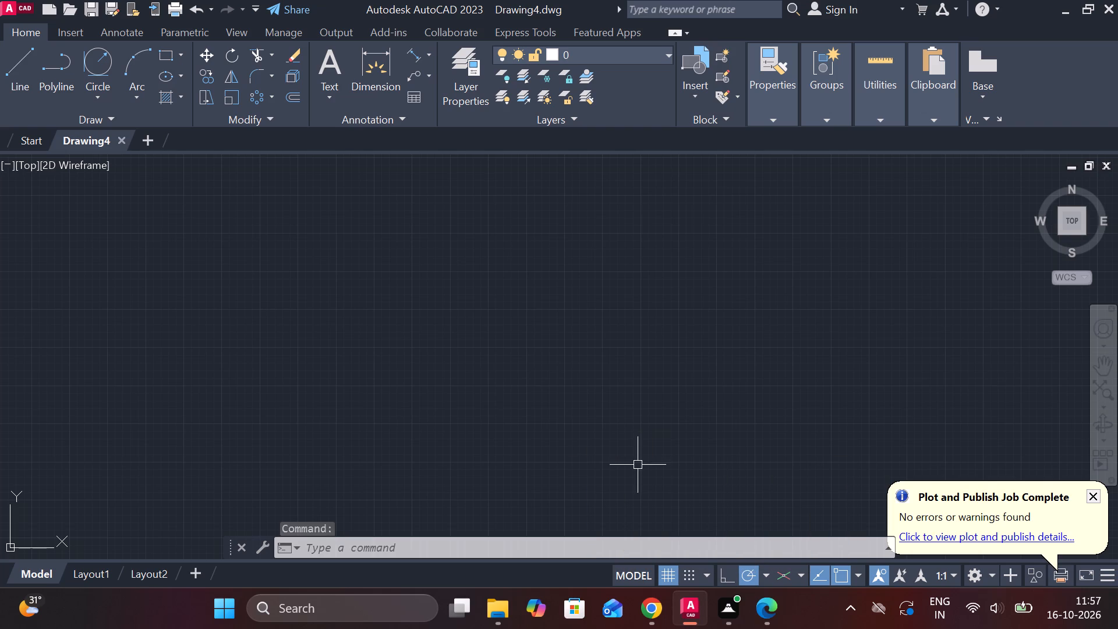
# Set the model space limits from 0,0 to 297,210.
pyautogui.write('limits')
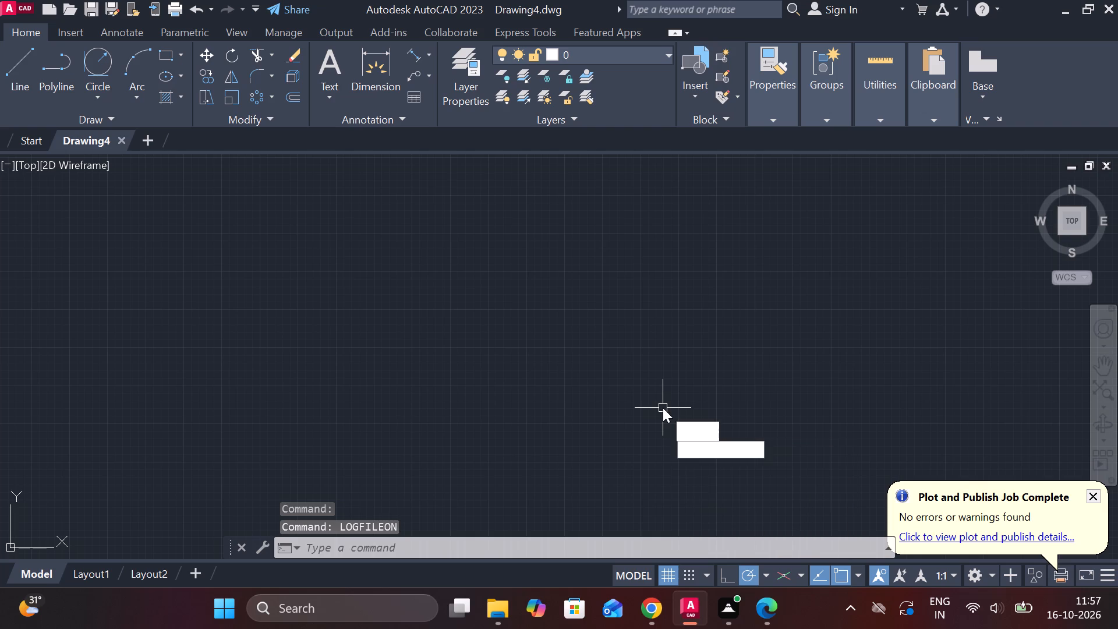
pyautogui.press('Return')
pyautogui.write('0,0')
pyautogui.press('Return')
pyautogui.write('297')
pyautogui.write(',210')
pyautogui.press('Return')
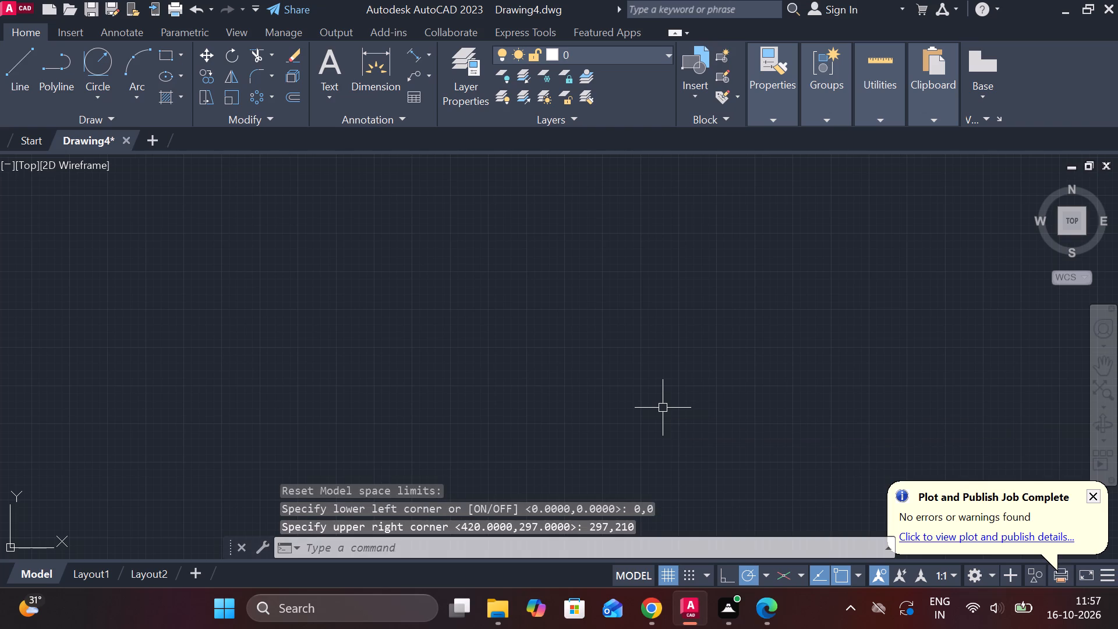
# Draw a horizontal line 140 long in the empty drawing as the bottom edge of the base.
pyautogui.press('z')
pyautogui.press('Return')
pyautogui.press('e')
pyautogui.press('Return')
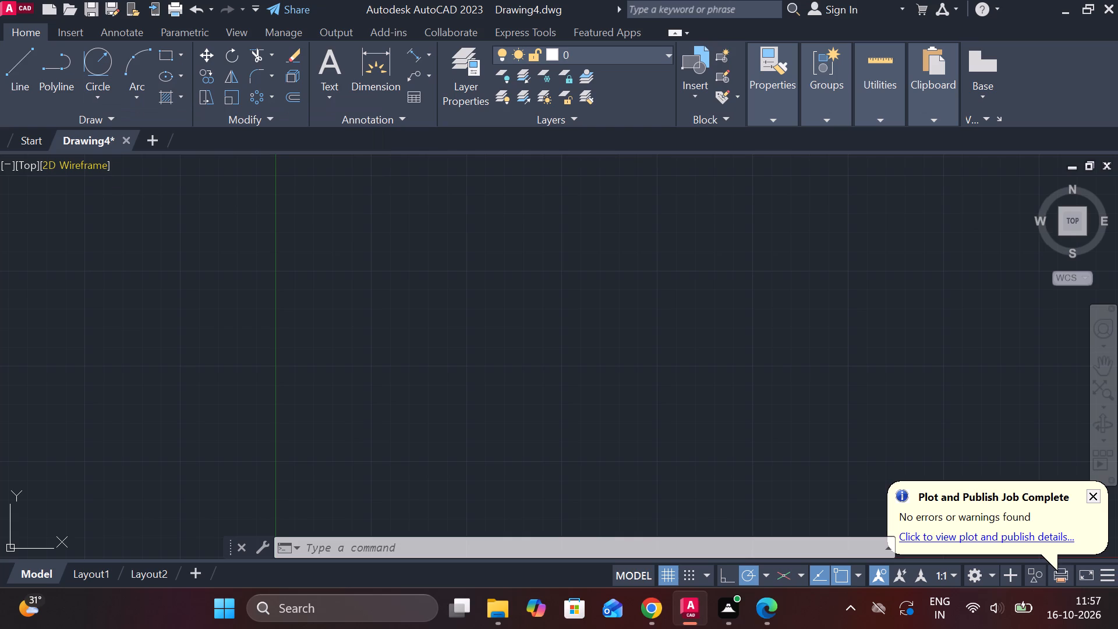
pyautogui.scroll(-2, 24, 193)
pyautogui.scroll(-3, 293, 163)
pyautogui.scroll(2, 372, 230)
pyautogui.moveTo(380, 232); pyautogui.dragTo(274, 532, button='middle')
pyautogui.scroll(-2, 510, 321)
pyautogui.moveTo(707, 248); pyautogui.dragTo(137, 504, button='middle')
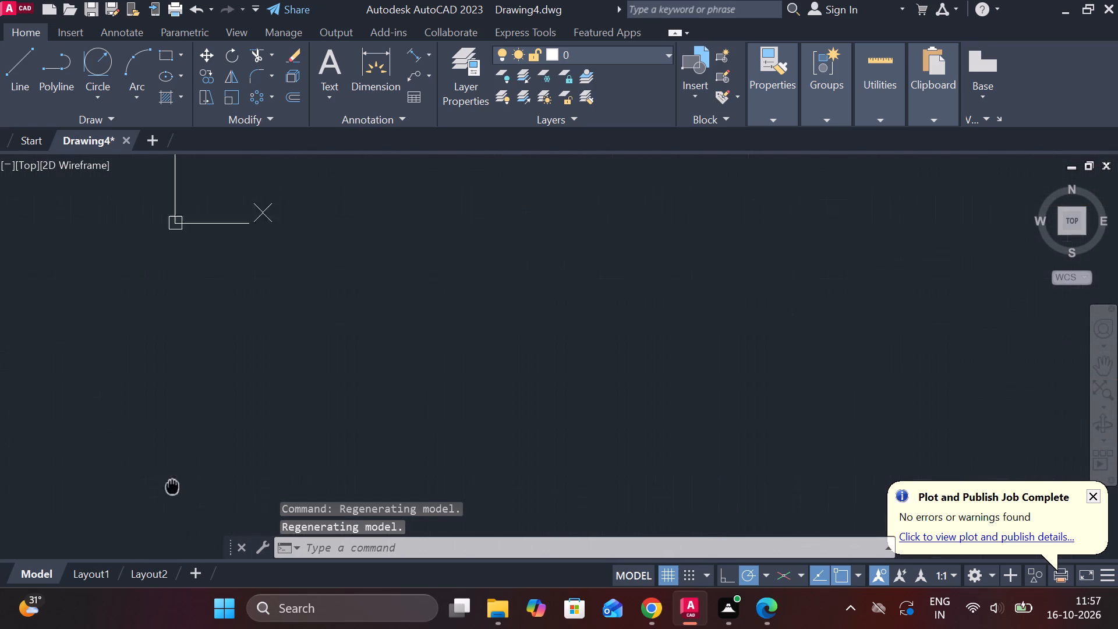
pyautogui.moveTo(137, 504); pyautogui.dragTo(132, 518, button='middle')
pyautogui.moveTo(493, 246); pyautogui.dragTo(279, 437, button='middle')
pyautogui.press('l')
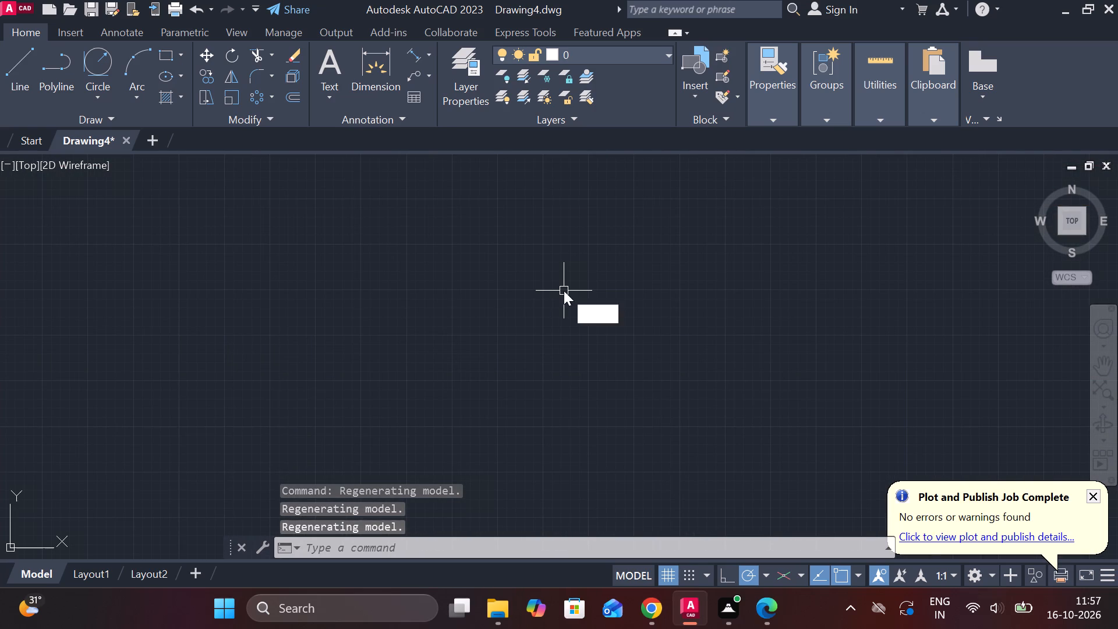
pyautogui.press('Return')
pyautogui.click(427, 379)
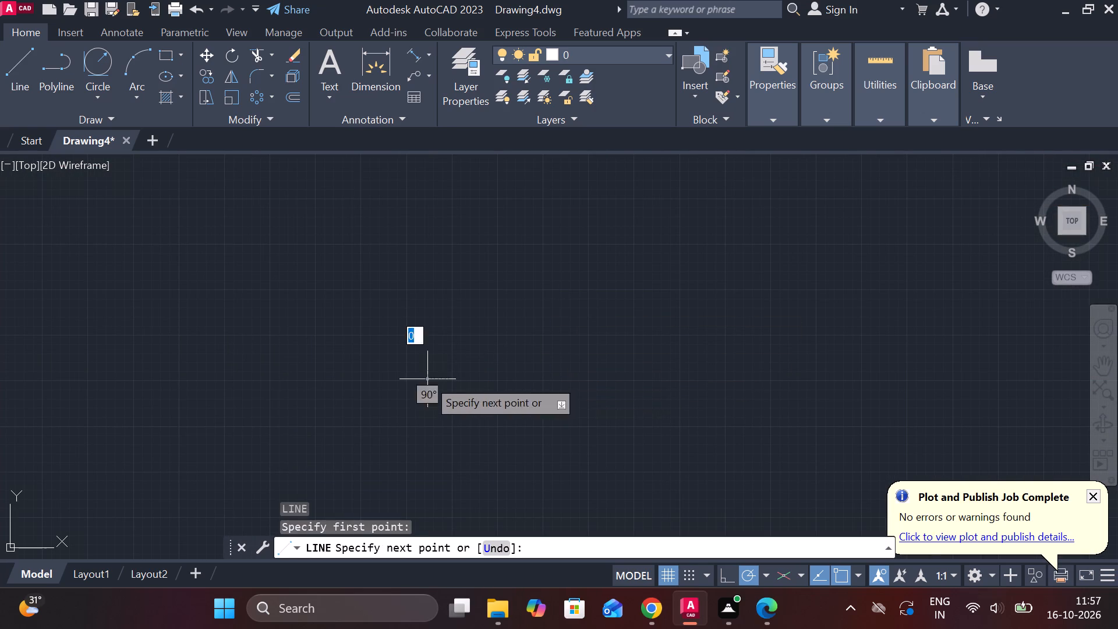
pyautogui.write('140')
pyautogui.press('Return')
# Complete the base rectangle with a 20 line up, a 140 line back across and a 20 line down to the start.
pyautogui.scroll(3, 481, 378)
pyautogui.moveTo(487, 372); pyautogui.dragTo(843, 390, button='middle')
pyautogui.scroll(2, 599, 386)
pyautogui.moveTo(673, 372); pyautogui.dragTo(181, 301, button='middle')
pyautogui.moveTo(332, 280); pyautogui.dragTo(363, 286, button='middle')
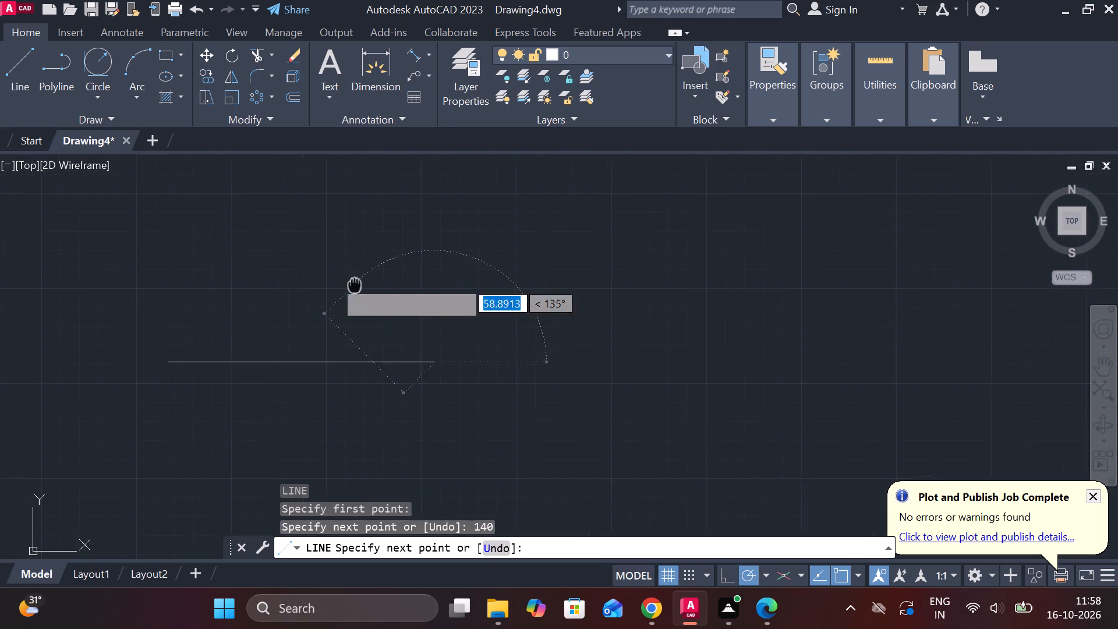
pyautogui.moveTo(363, 286); pyautogui.dragTo(419, 420, button='middle')
pyautogui.moveTo(515, 308); pyautogui.dragTo(548, 136, button='middle')
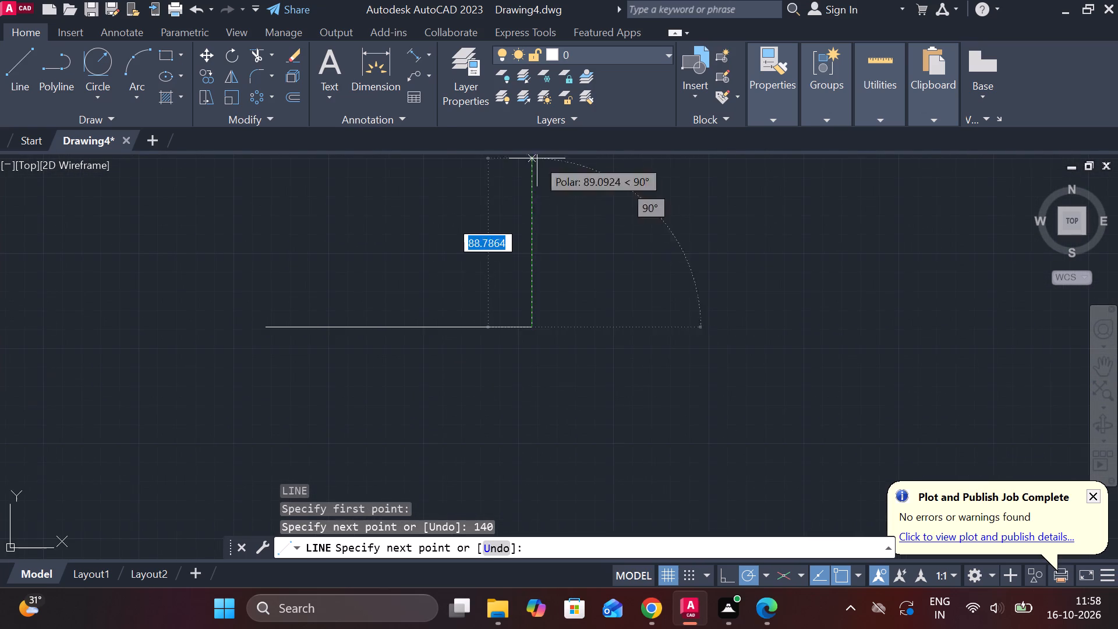
pyautogui.moveTo(532, 206); pyautogui.dragTo(522, 295, button='middle')
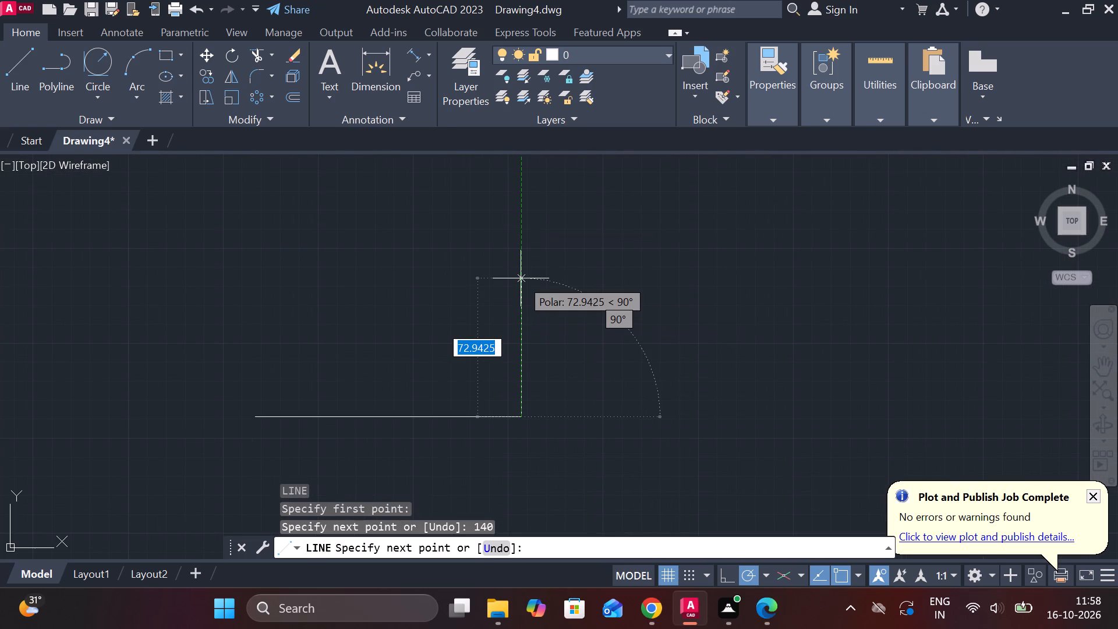
pyautogui.write('20')
pyautogui.press('Return')
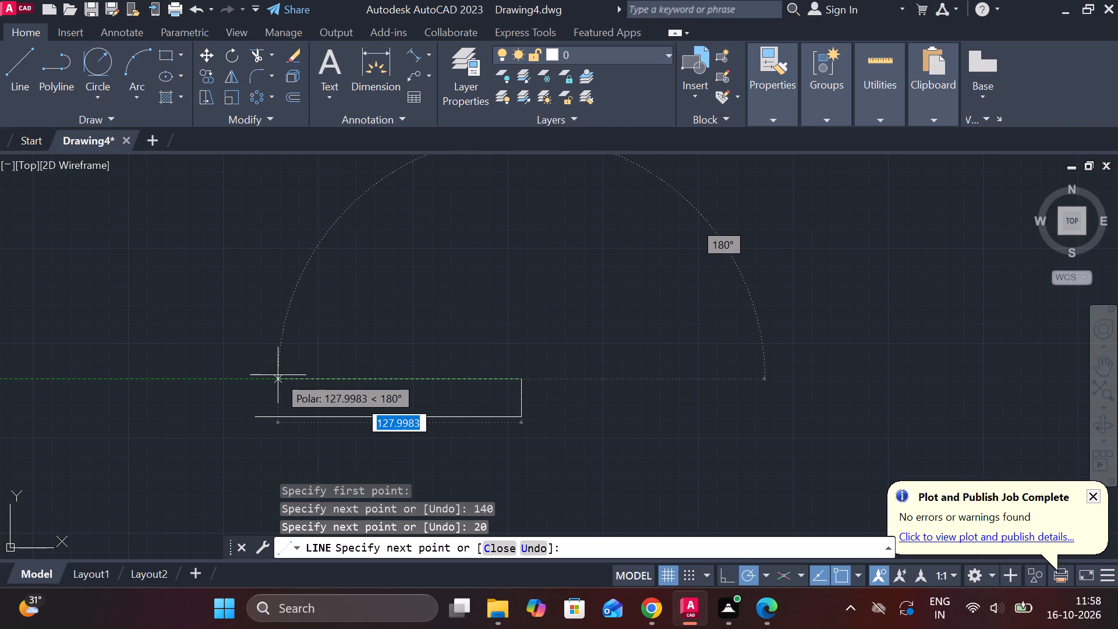
pyautogui.write('140')
pyautogui.press('Return')
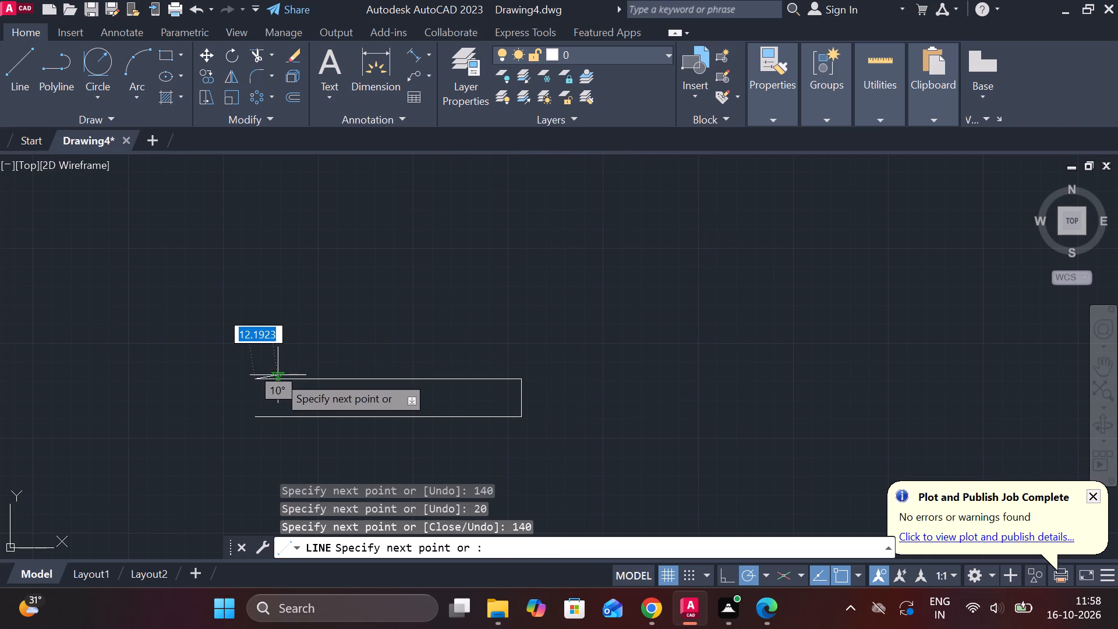
pyautogui.write('20')
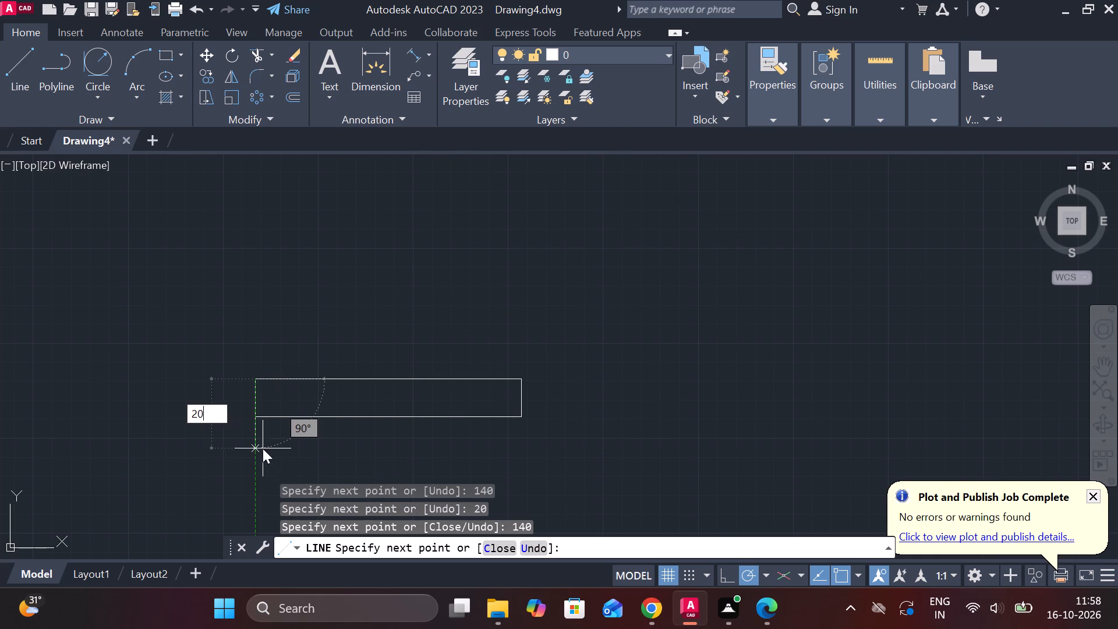
pyautogui.press('Return')
pyautogui.moveTo(341, 309); pyautogui.dragTo(405, 340, button='middle')
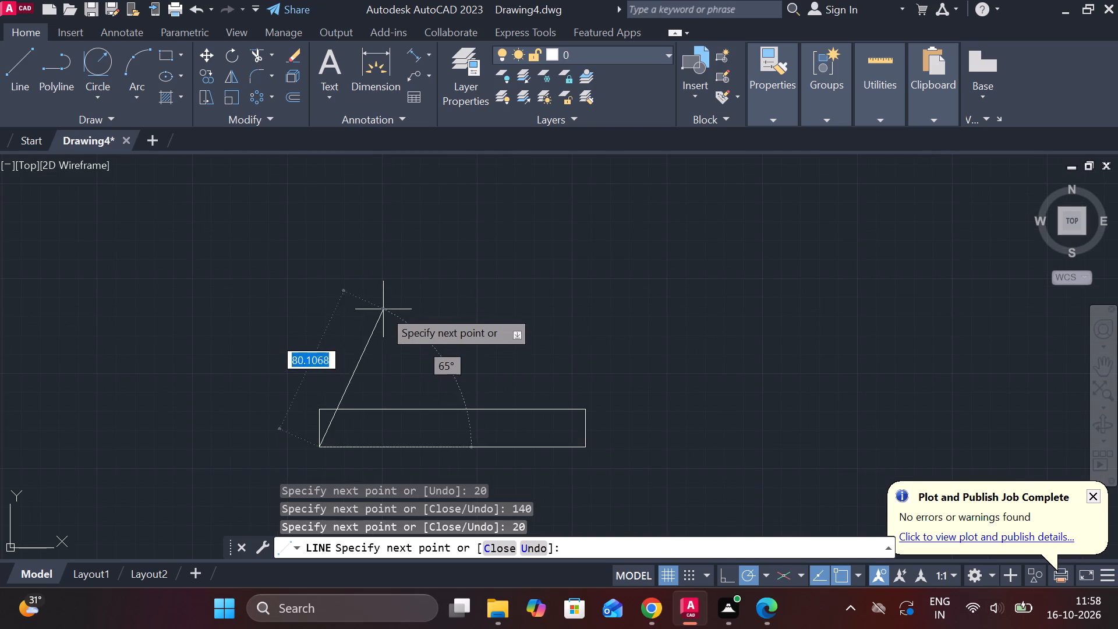
pyautogui.press('Escape')
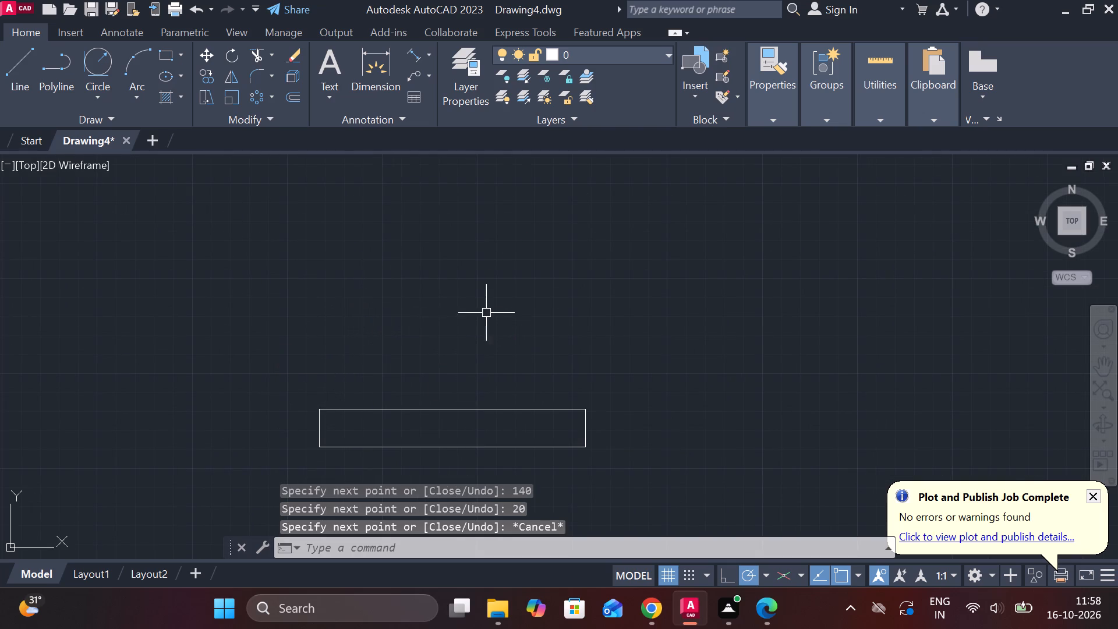
# Draw a vertical line 185 up from the midpoint of the base's bottom edge, continuing with a 35 horizontal line to the right.
pyautogui.press('l')
pyautogui.press('Return')
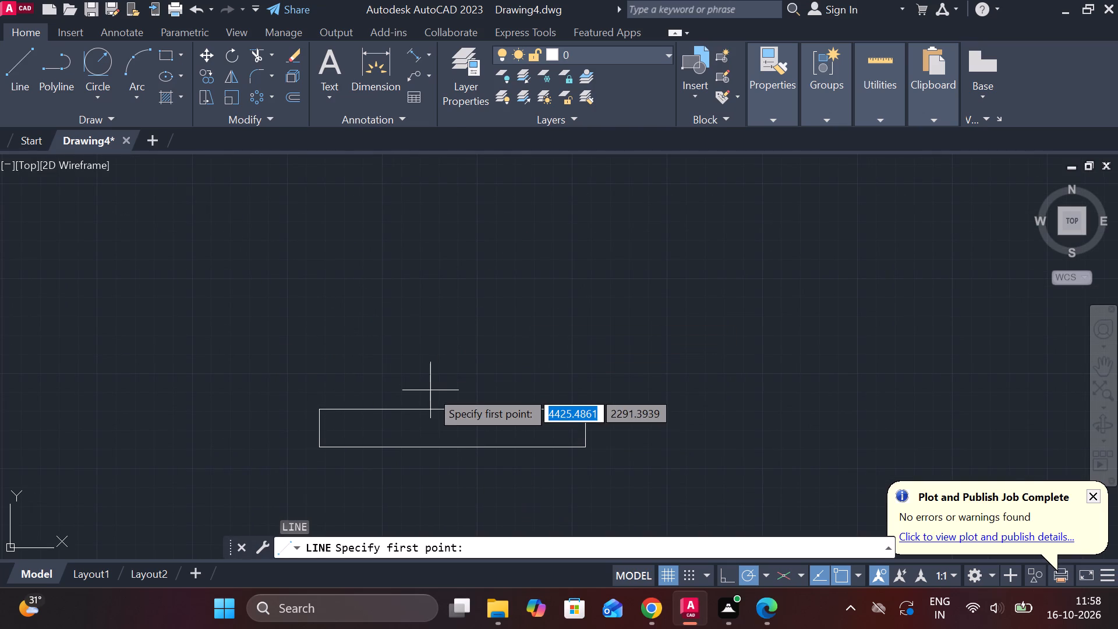
pyautogui.click(459, 448)
pyautogui.press('1')
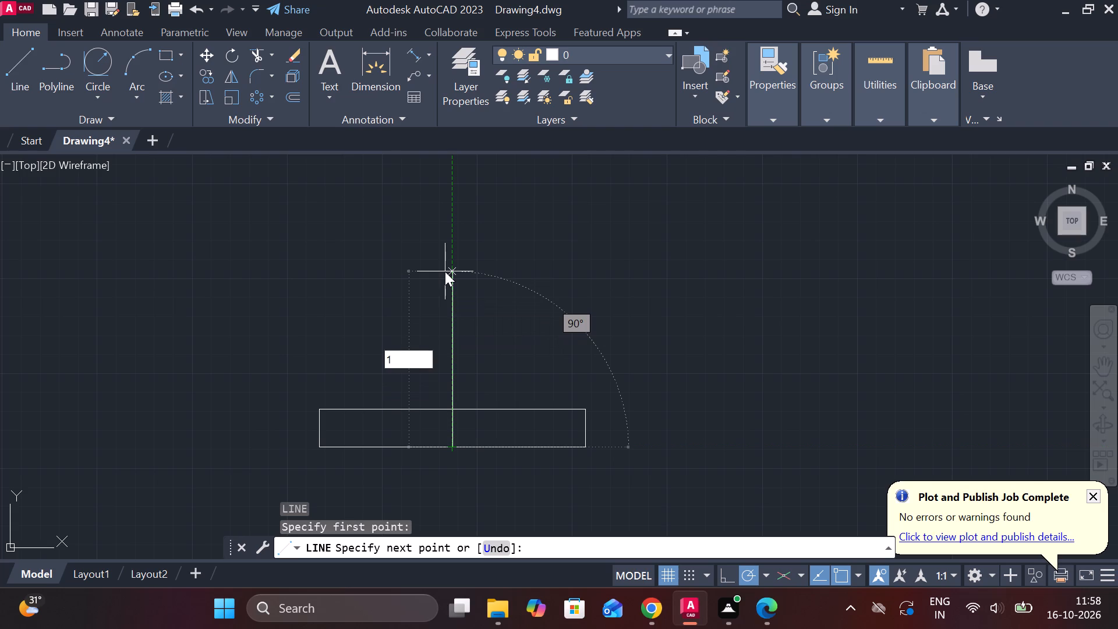
pyautogui.write('85')
pyautogui.press('Return')
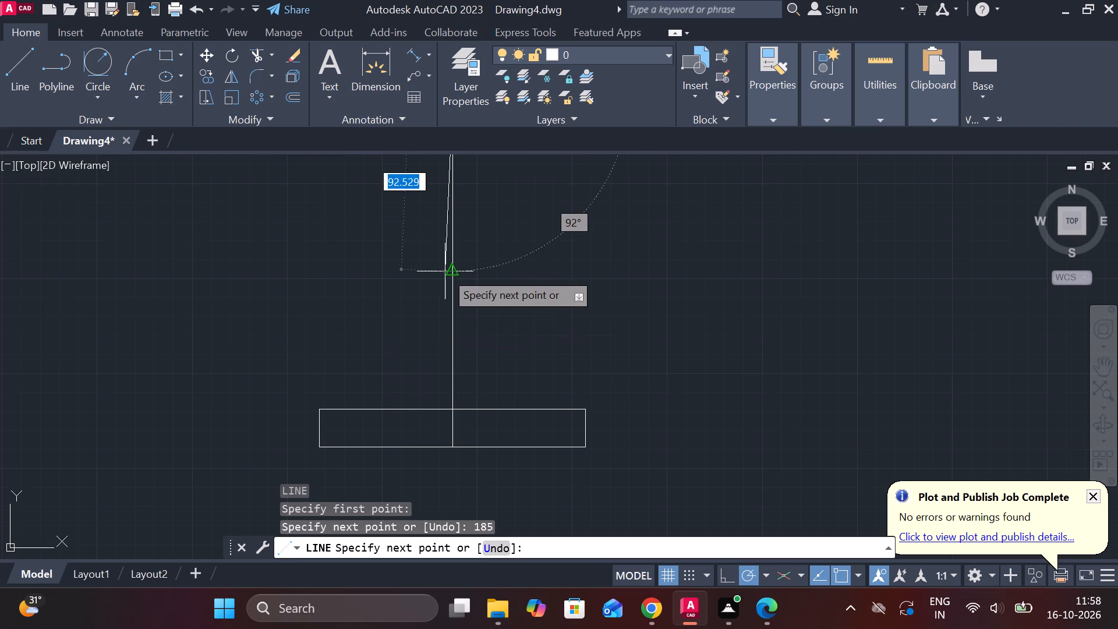
pyautogui.scroll(-2, 499, 347)
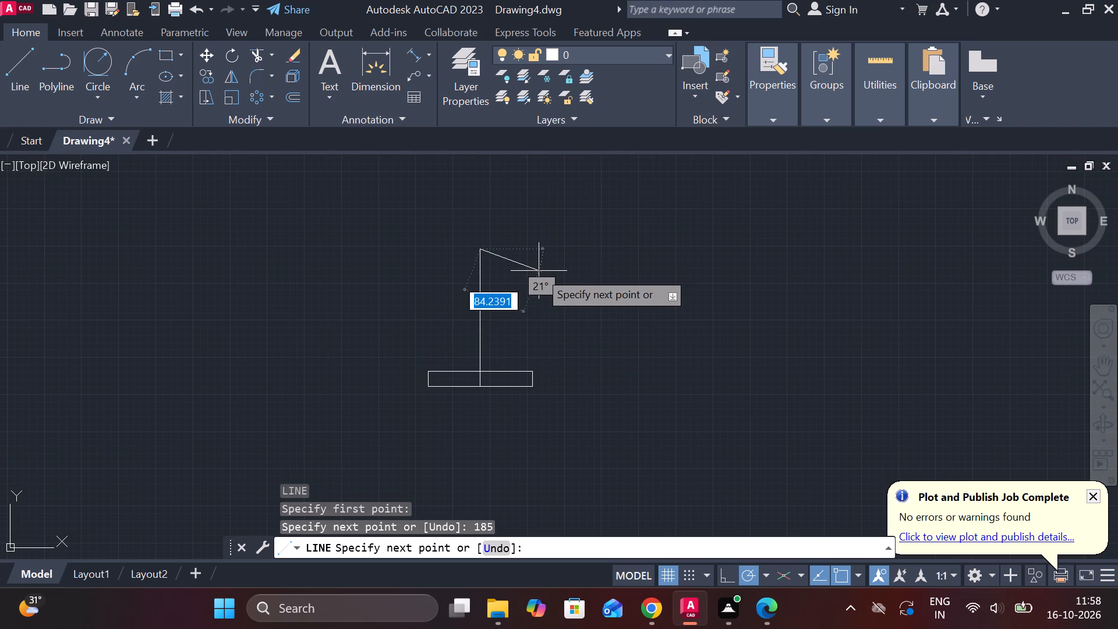
pyautogui.scroll(1, 485, 294)
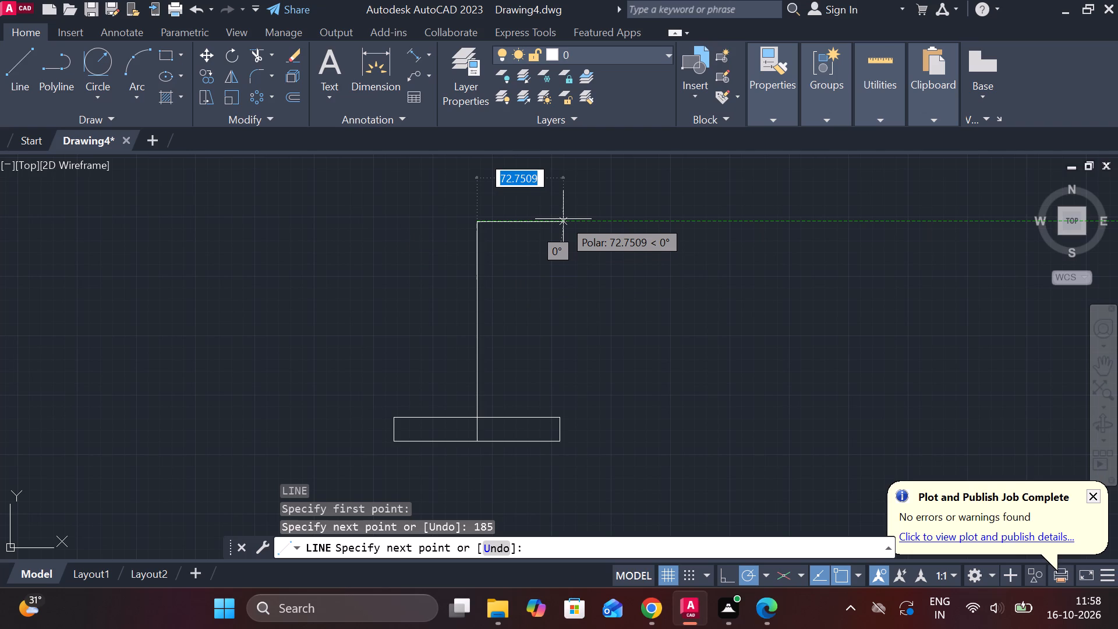
pyautogui.write('35')
pyautogui.press('Return')
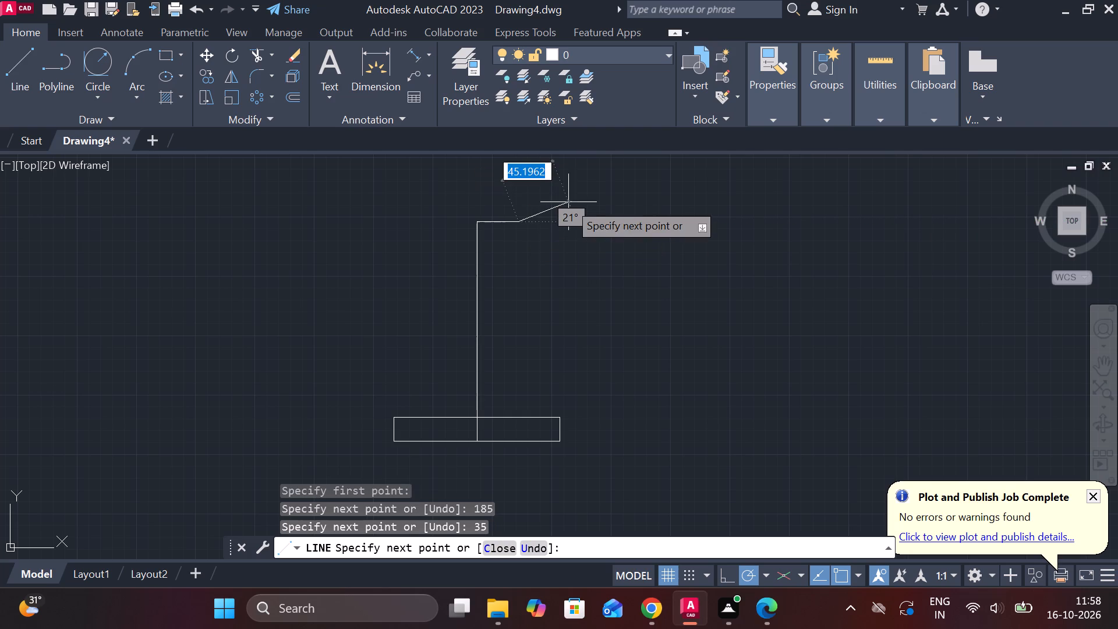
pyautogui.press('Escape')
# Lengthen the top horizontal line by 35 to the left, past the vertical centre line.
pyautogui.click(503, 221)
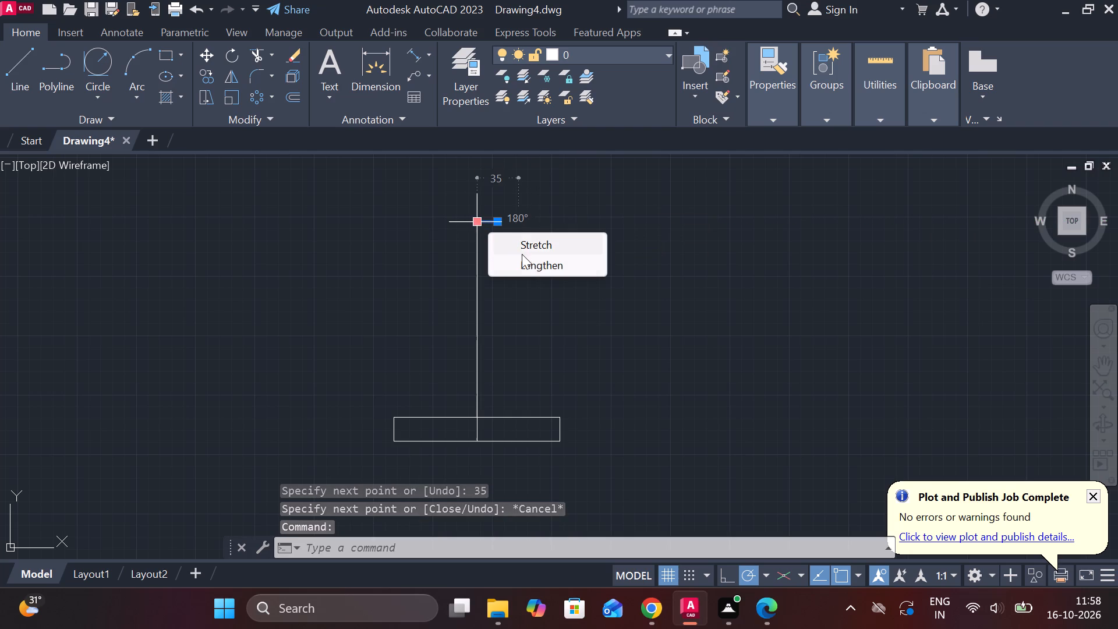
pyautogui.click(529, 263)
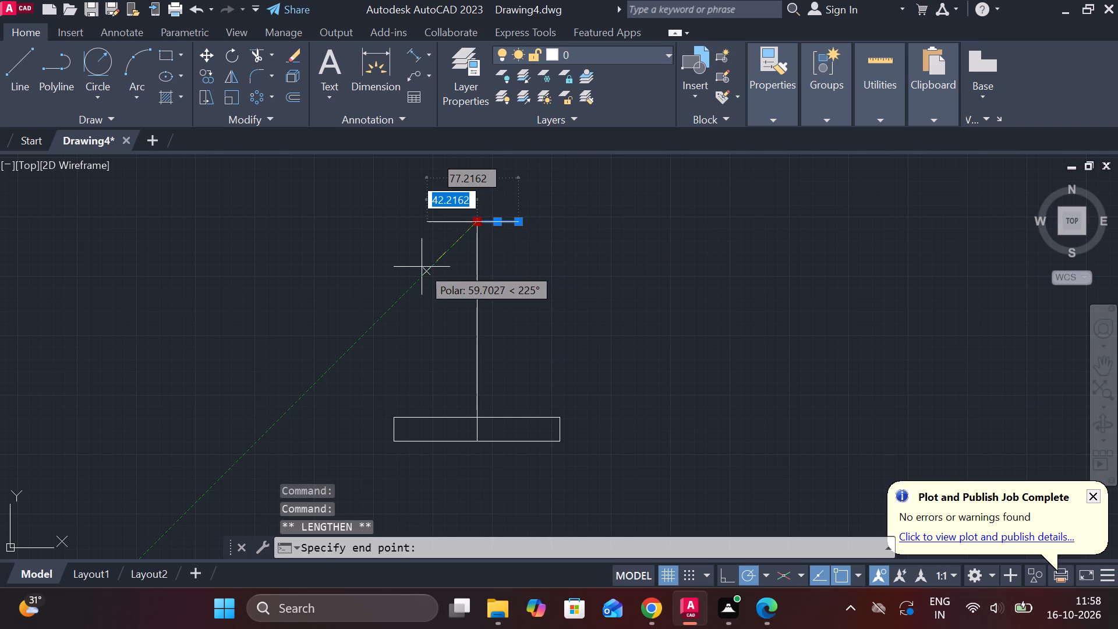
pyautogui.write('35b')
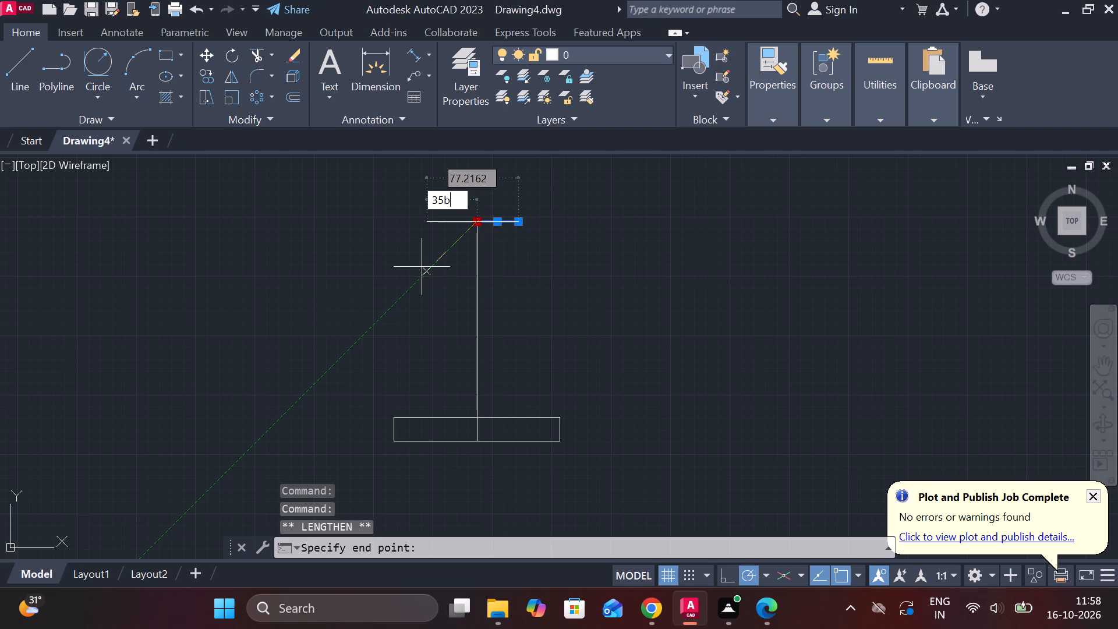
pyautogui.press('BackSpace')
pyautogui.press('Return')
pyautogui.press('Escape')
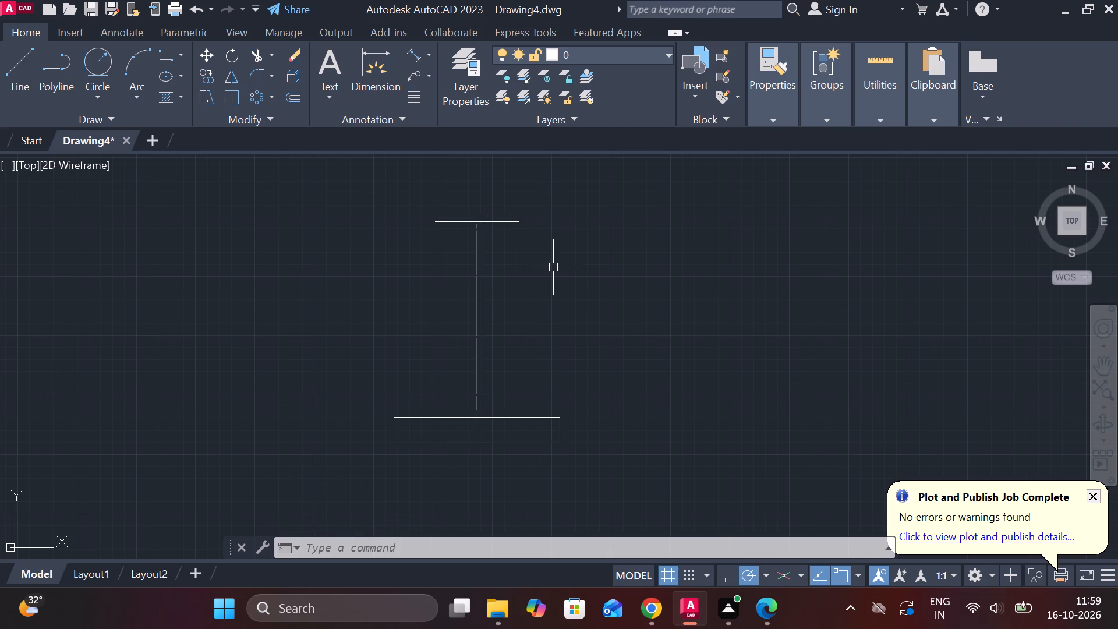
# Draw a vertical line partway down from the top line, starting 25 right of the centre line.
pyautogui.press('l')
pyautogui.press('Return')
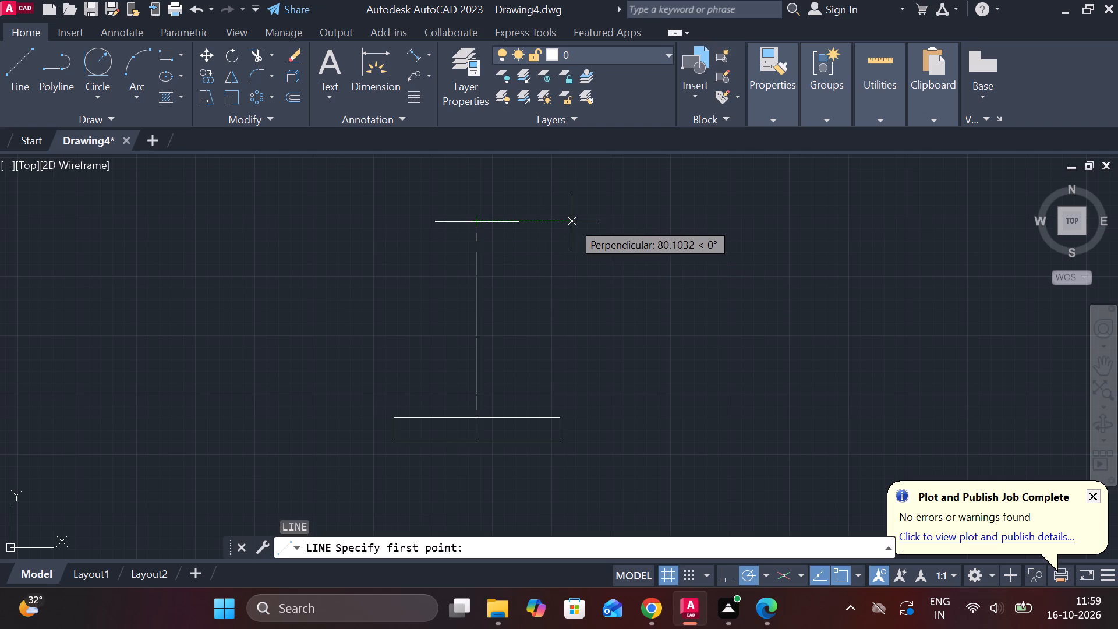
pyautogui.write('25b')
pyautogui.press('BackSpace')
pyautogui.press('Return')
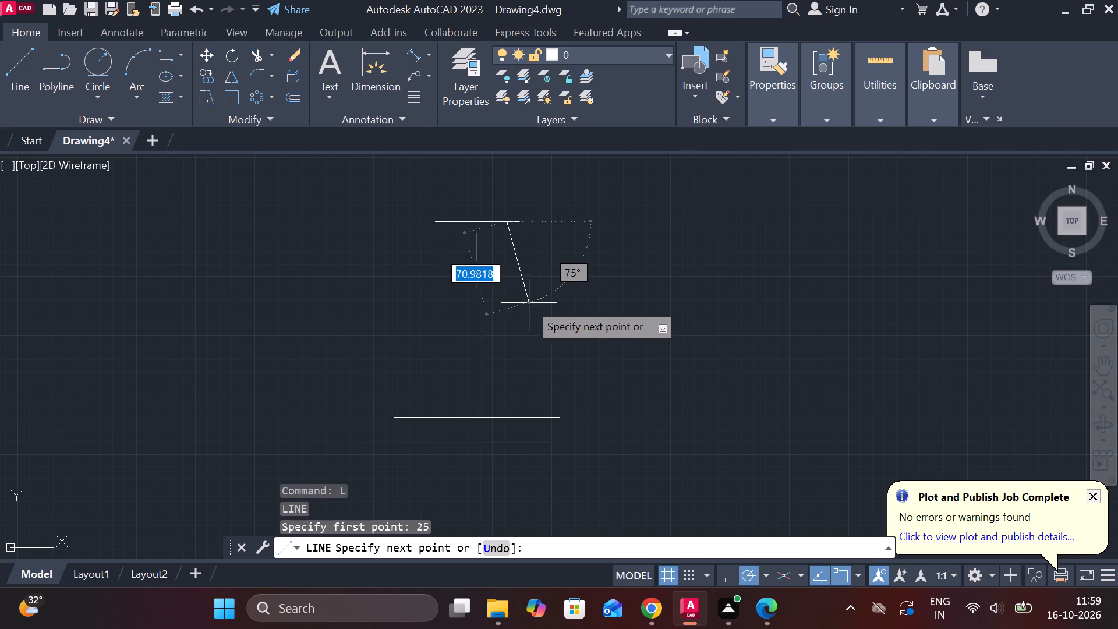
pyautogui.click(516, 315)
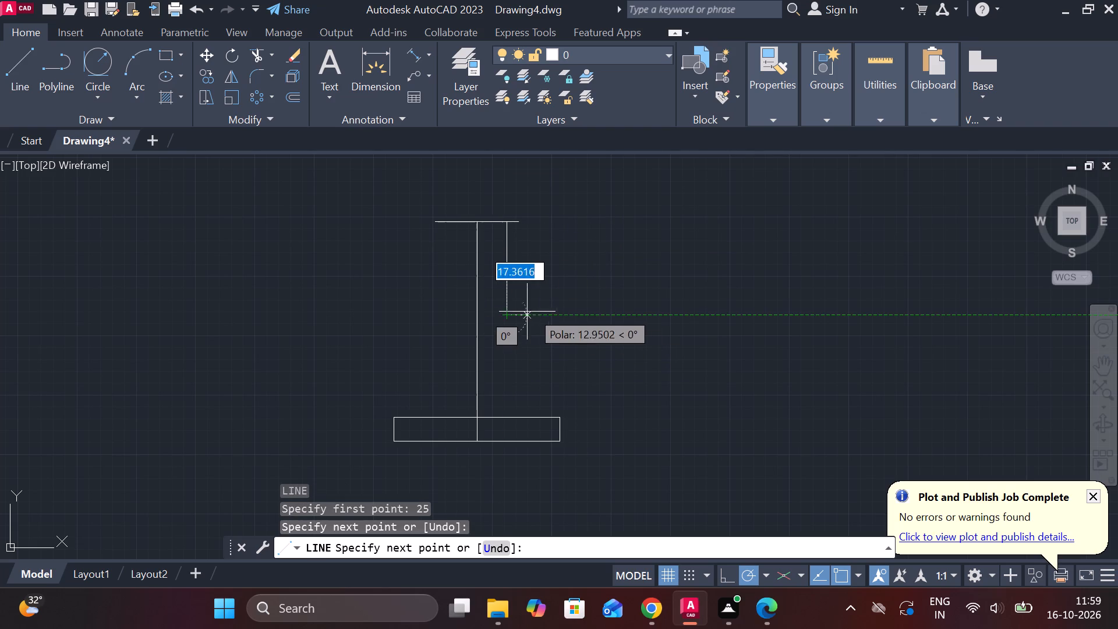
pyautogui.press('Escape')
# Draw a vertical line up from the base's bottom edge, starting 50 right of the centre line and ending below the upper vertical line.
pyautogui.moveTo(536, 315); pyautogui.dragTo(556, 277, button='middle')
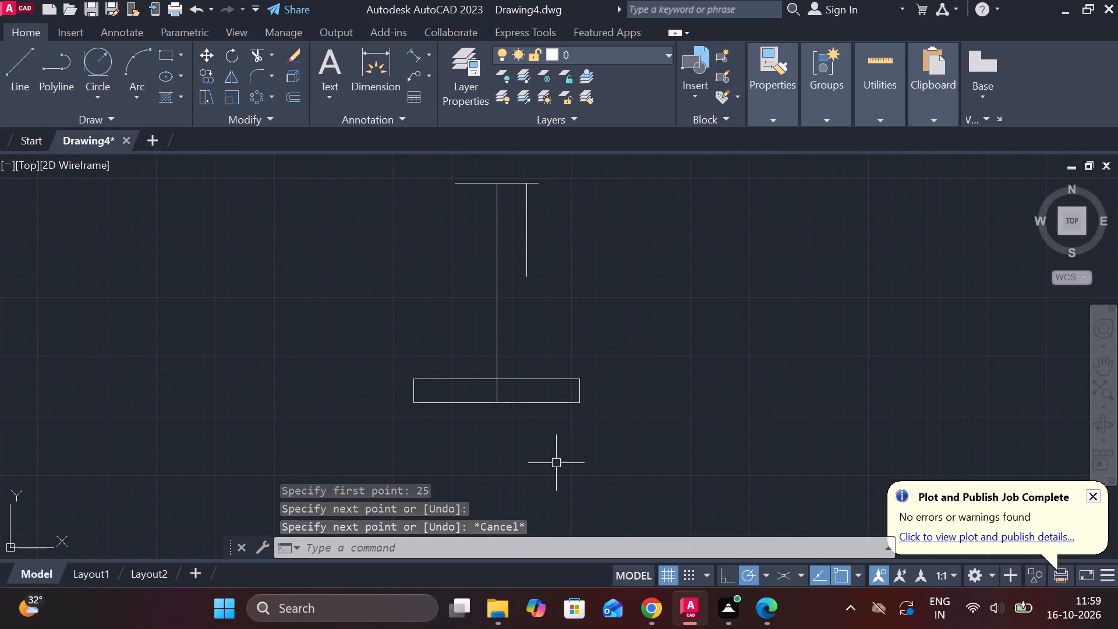
pyautogui.press('l')
pyautogui.press('Return')
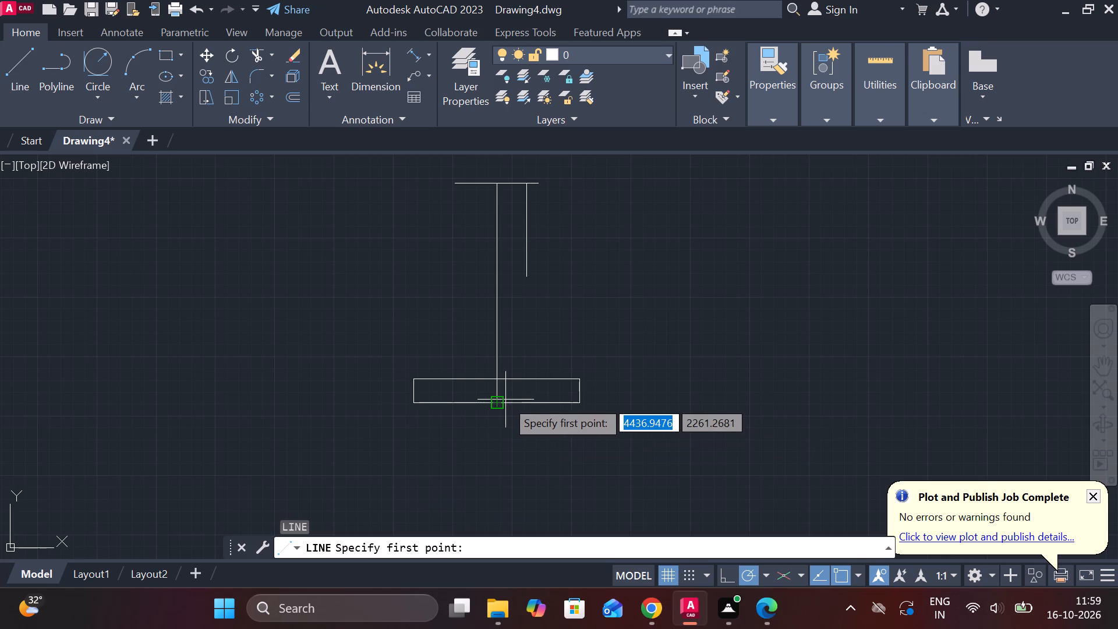
pyautogui.write('50')
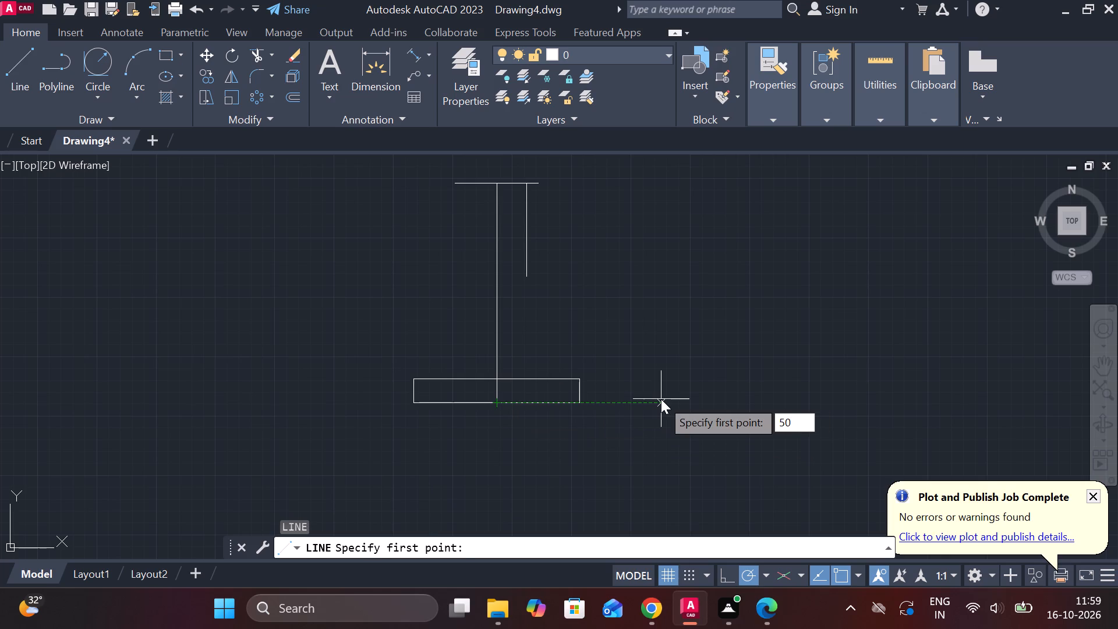
pyautogui.press('Return')
pyautogui.click(556, 301)
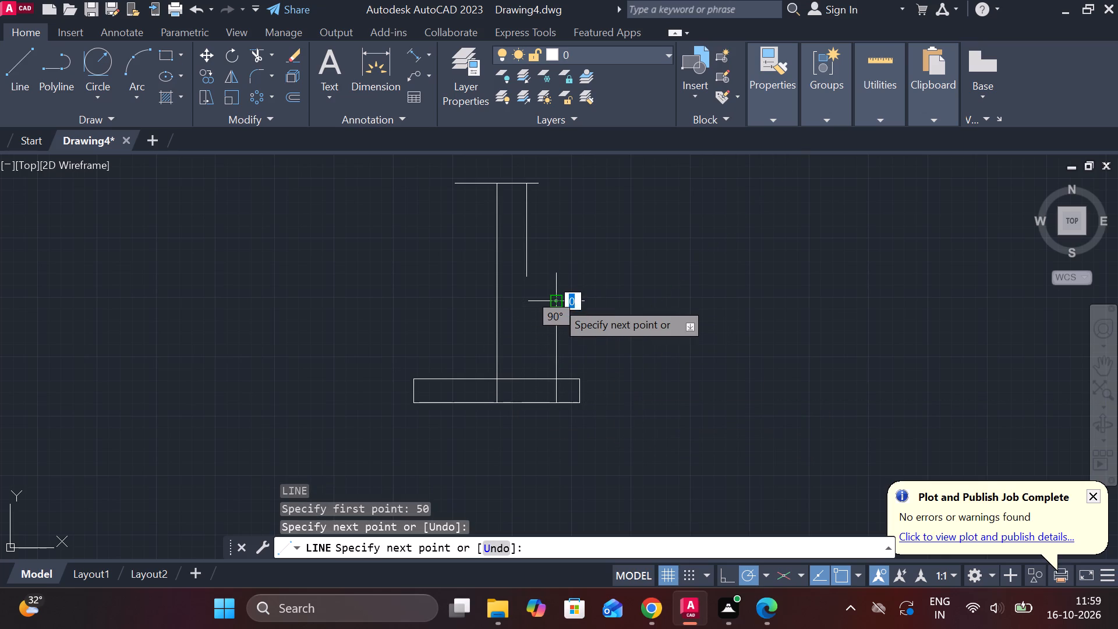
# Draw a slanted line from where the right vertical line crosses the base's top edge up to the upper vertical line's top end.
pyautogui.press('Escape')
pyautogui.press('l')
pyautogui.press('Return')
pyautogui.scroll(2, 547, 358)
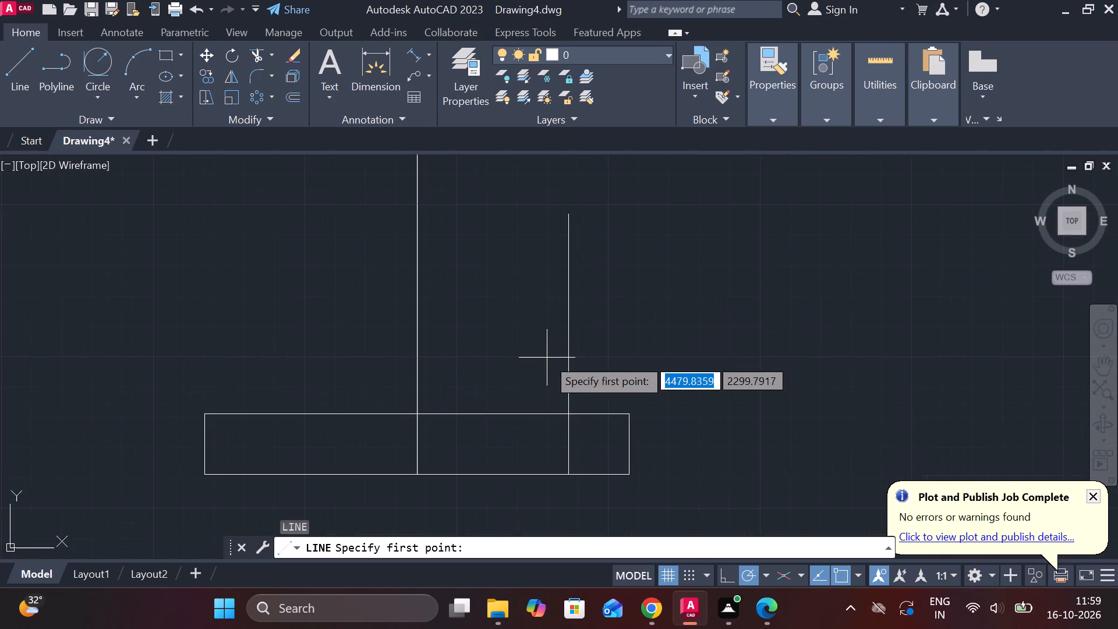
pyautogui.click(569, 417)
pyautogui.moveTo(532, 248); pyautogui.dragTo(591, 514, button='middle')
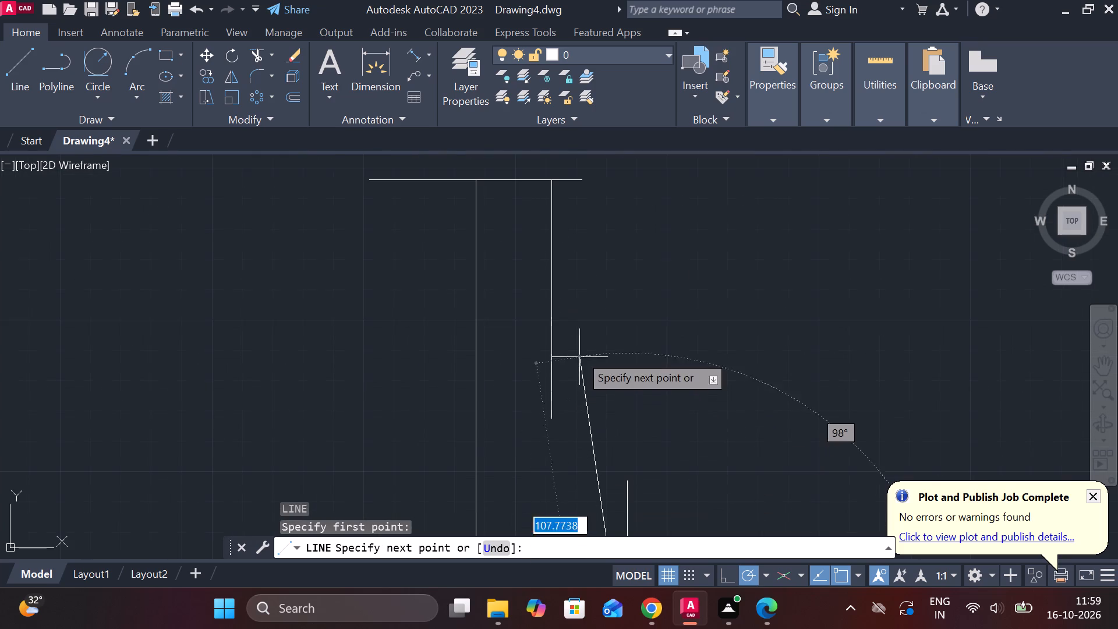
pyautogui.scroll(-1, 579, 308)
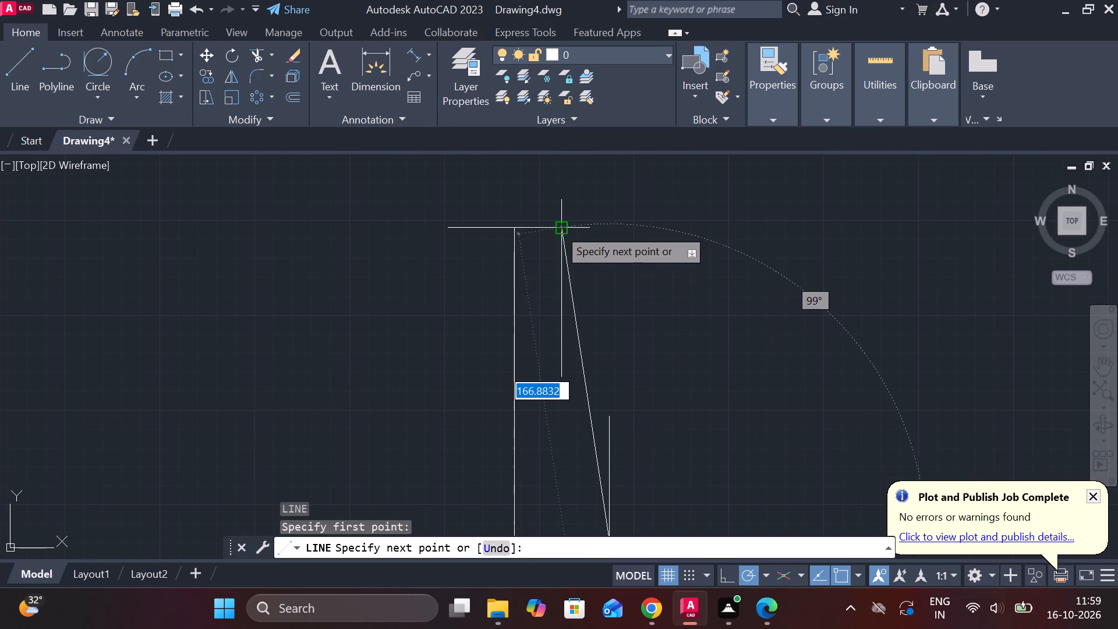
pyautogui.click(558, 228)
pyautogui.press('Escape')
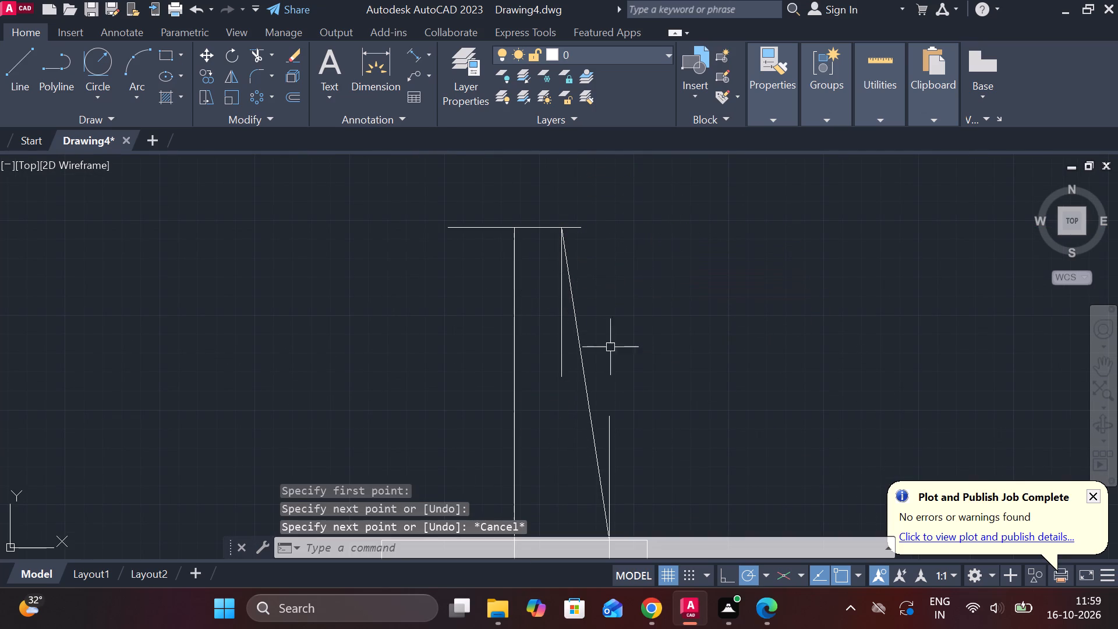
# Erase the two short vertical construction lines beside the slanted line.
pyautogui.click(564, 330)
pyautogui.click(610, 430)
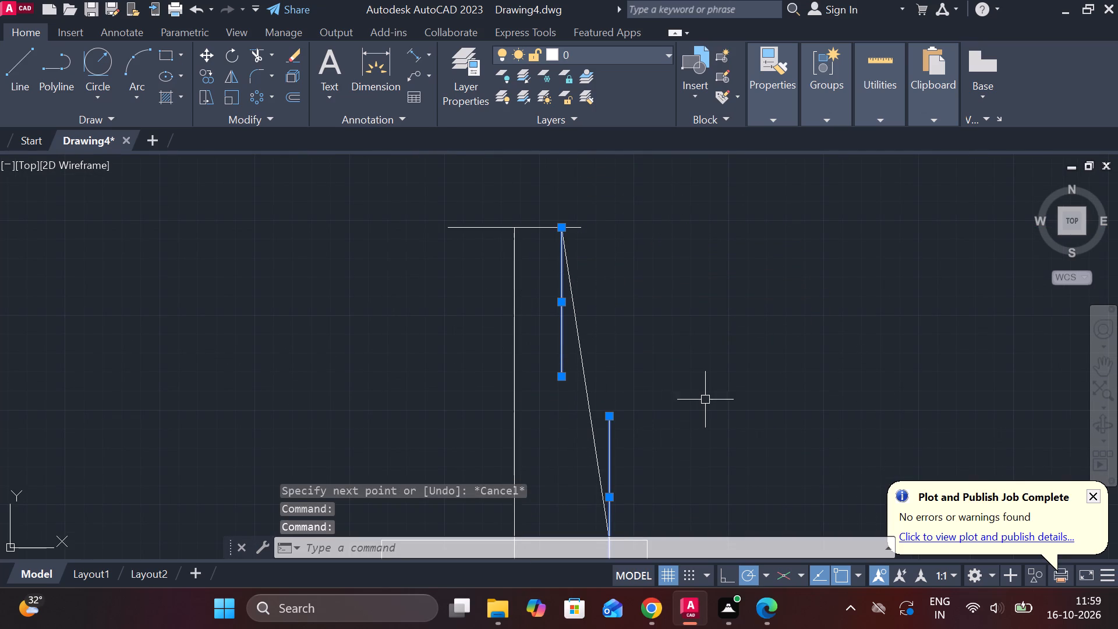
pyautogui.write('e')
pyautogui.press('space')
pyautogui.scroll(-2, 706, 395)
pyautogui.scroll(1, 690, 407)
pyautogui.moveTo(703, 410); pyautogui.dragTo(681, 411, button='middle')
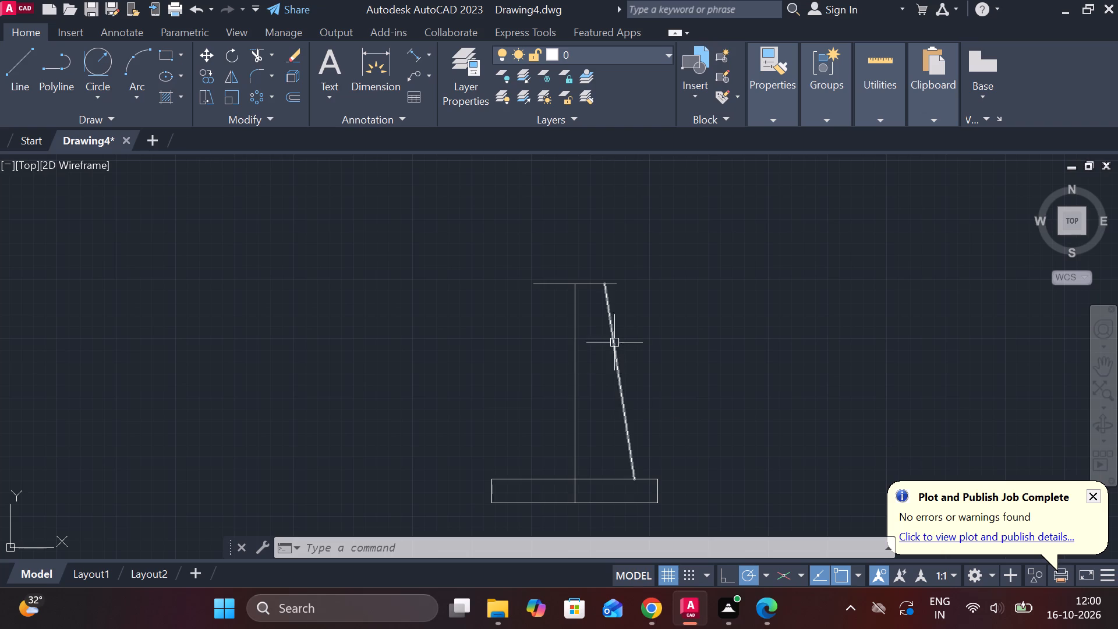
# Complete the head rectangle with lines from the top line's left end: 40 down, 70 right, and up to its right end.
pyautogui.press('l')
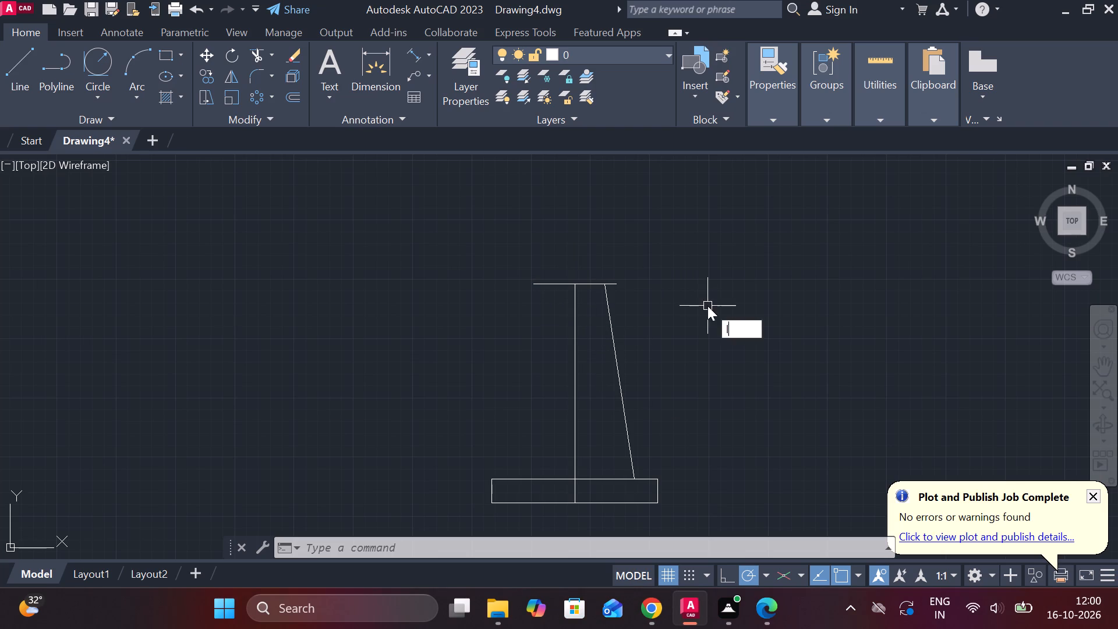
pyautogui.press('Return')
pyautogui.click(527, 287)
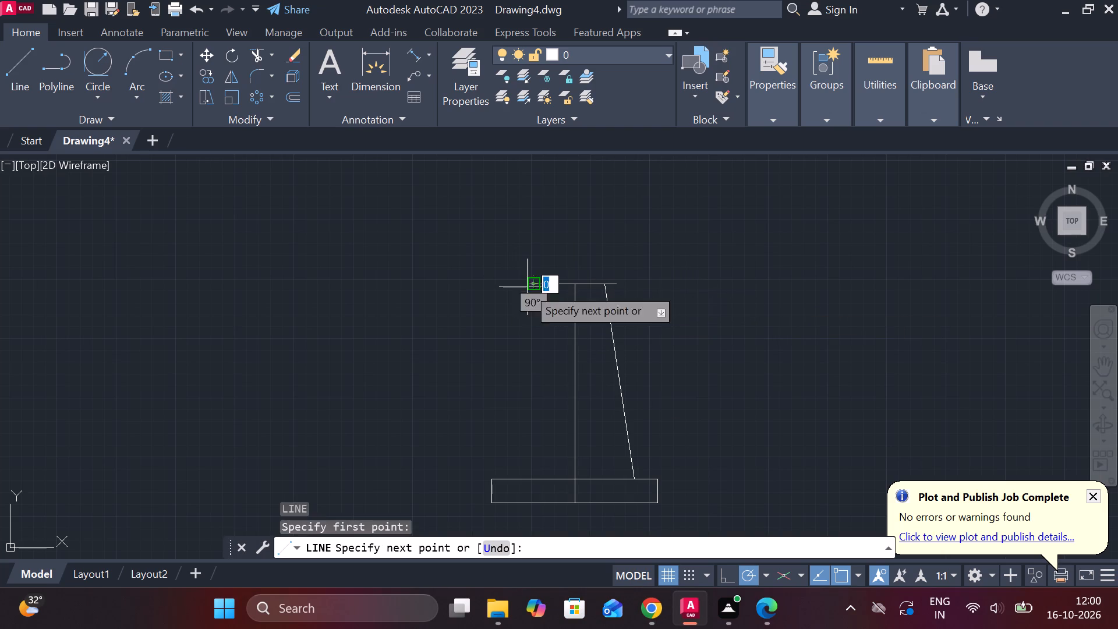
pyautogui.write('40')
pyautogui.press('Return')
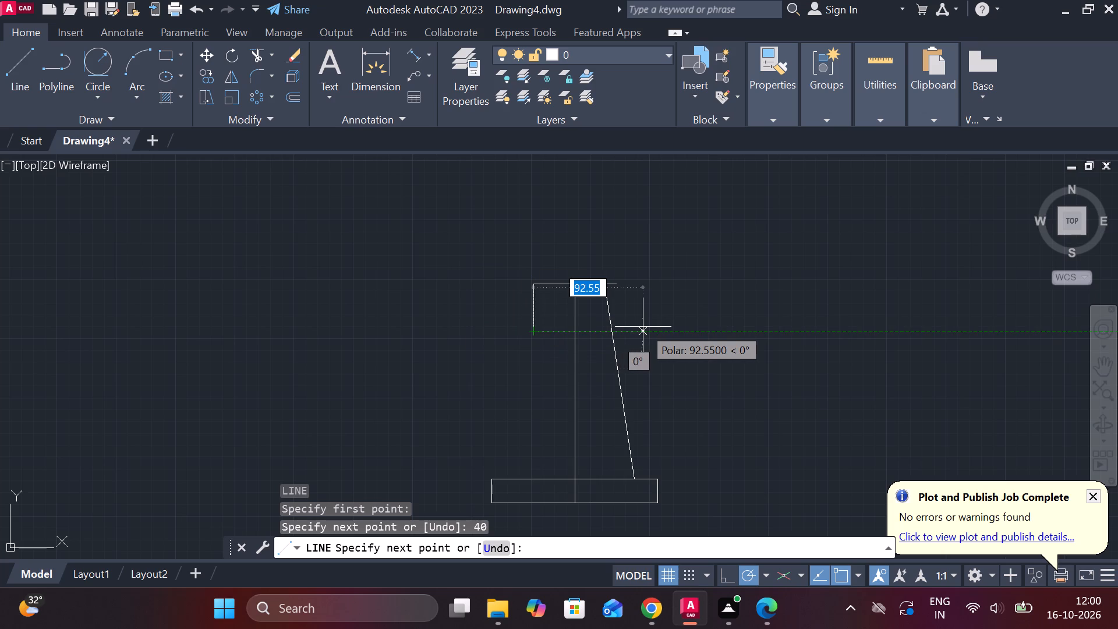
pyautogui.scroll(2, 623, 284)
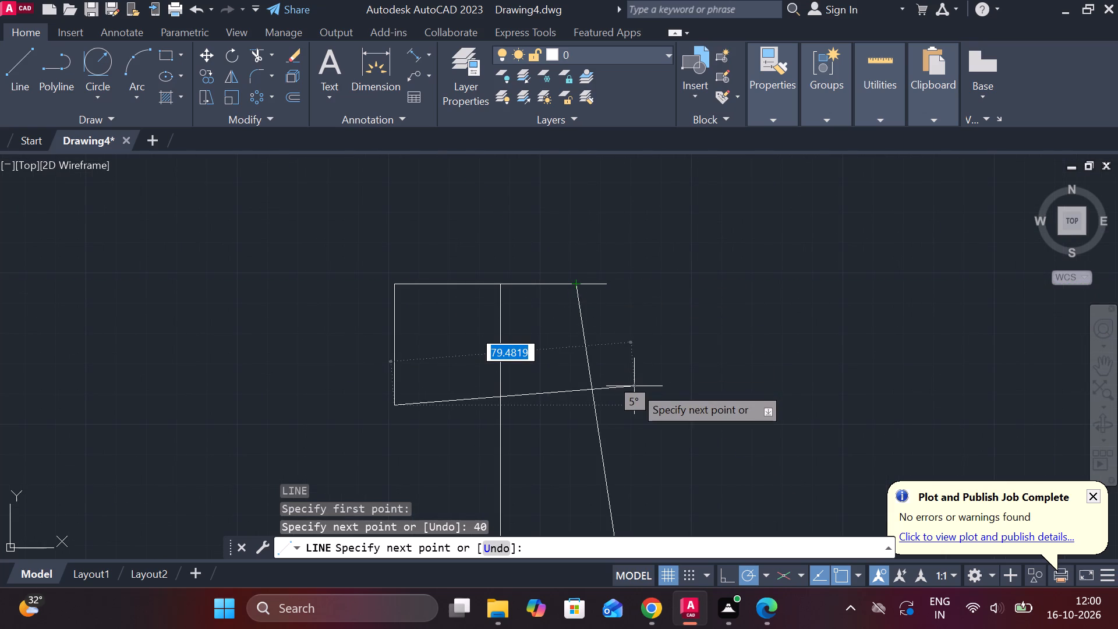
pyautogui.write('70')
pyautogui.press('Return')
pyautogui.click(617, 280)
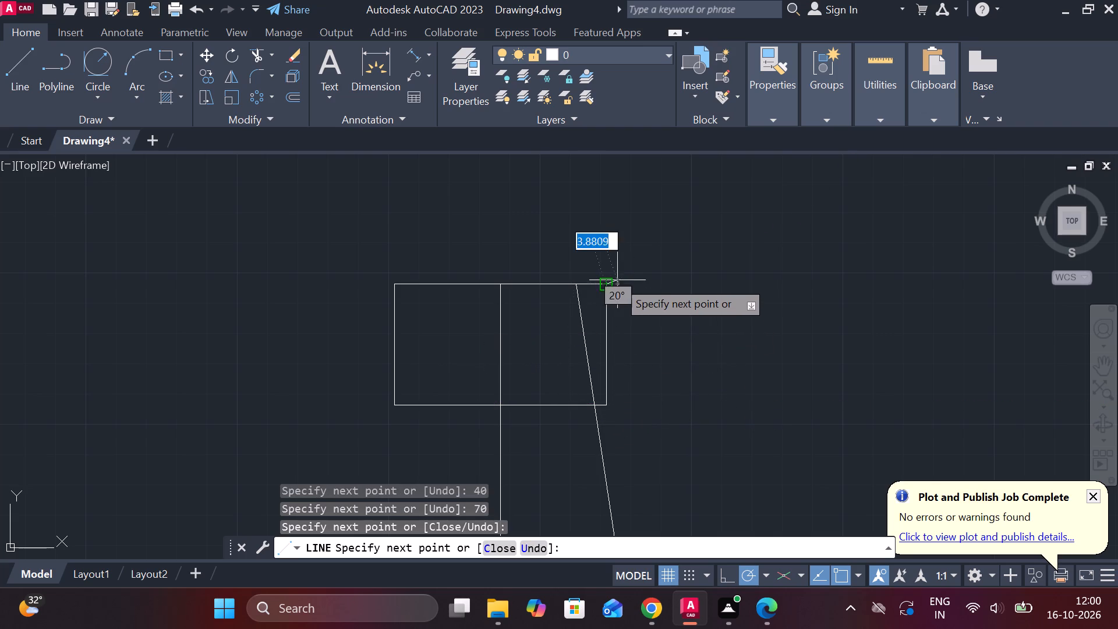
pyautogui.press('Escape')
# Draw a line sloping down and outward from the head rectangle's bottom edge, starting 33.5 right of the centre line.
pyautogui.moveTo(713, 315); pyautogui.dragTo(787, 281, button='middle')
pyautogui.moveTo(791, 296); pyautogui.dragTo(766, 297, button='middle')
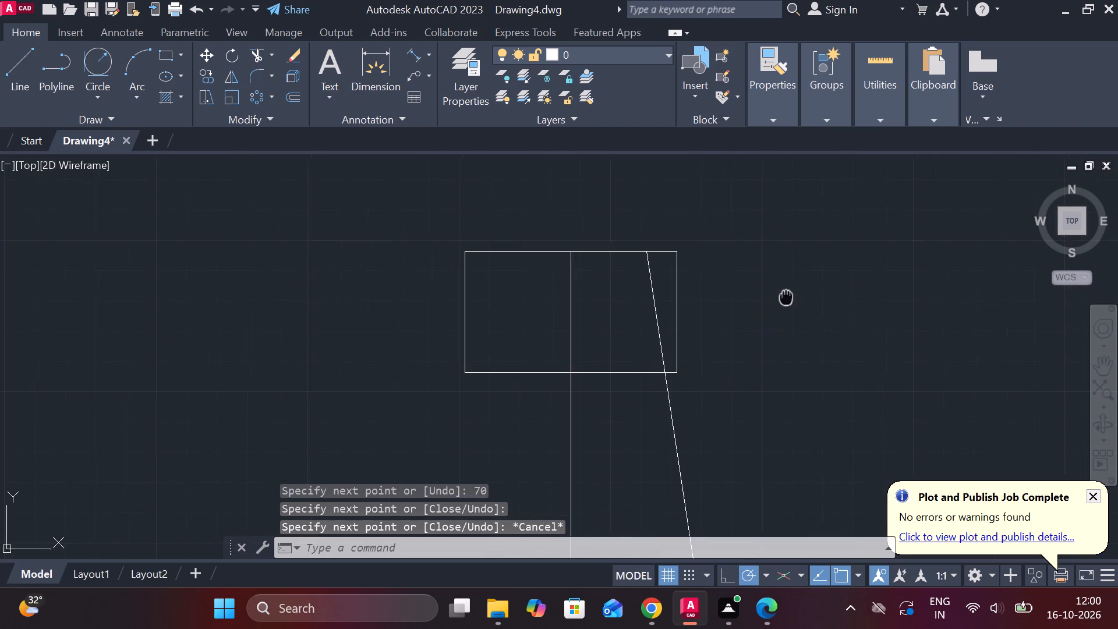
pyautogui.moveTo(766, 297); pyautogui.dragTo(757, 297, button='middle')
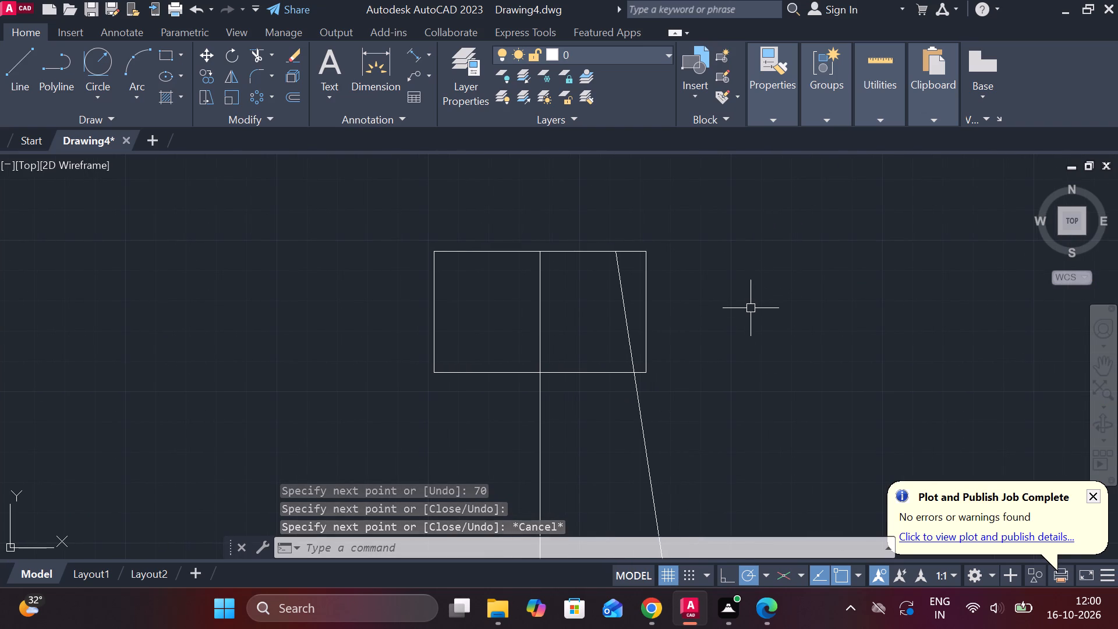
pyautogui.moveTo(727, 342); pyautogui.dragTo(638, 258, button='middle')
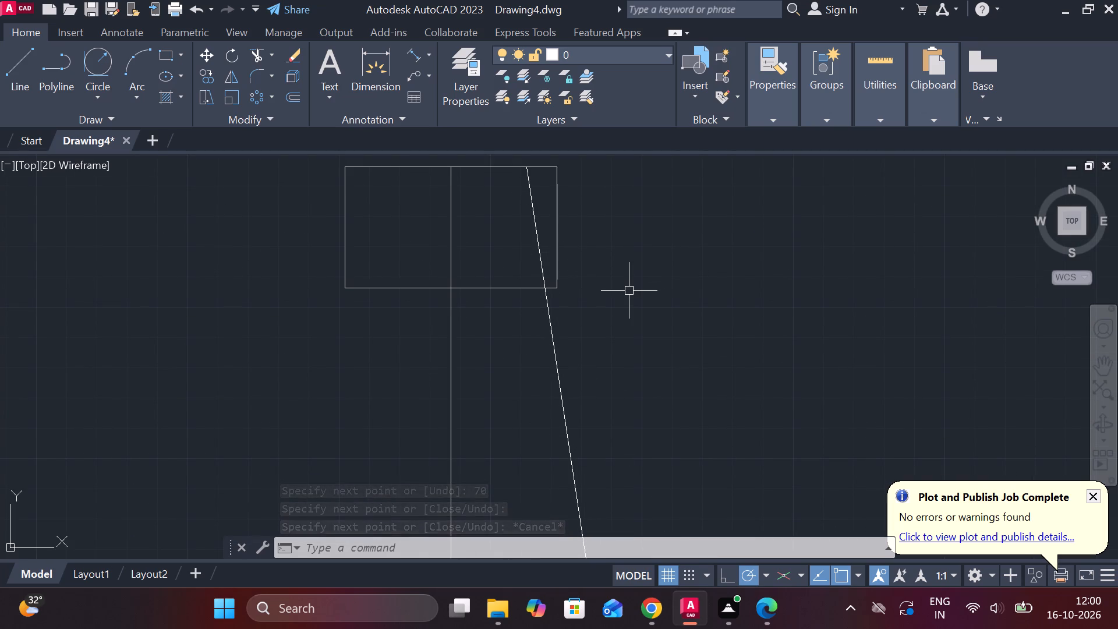
pyautogui.moveTo(476, 321); pyautogui.dragTo(489, 377, button='middle')
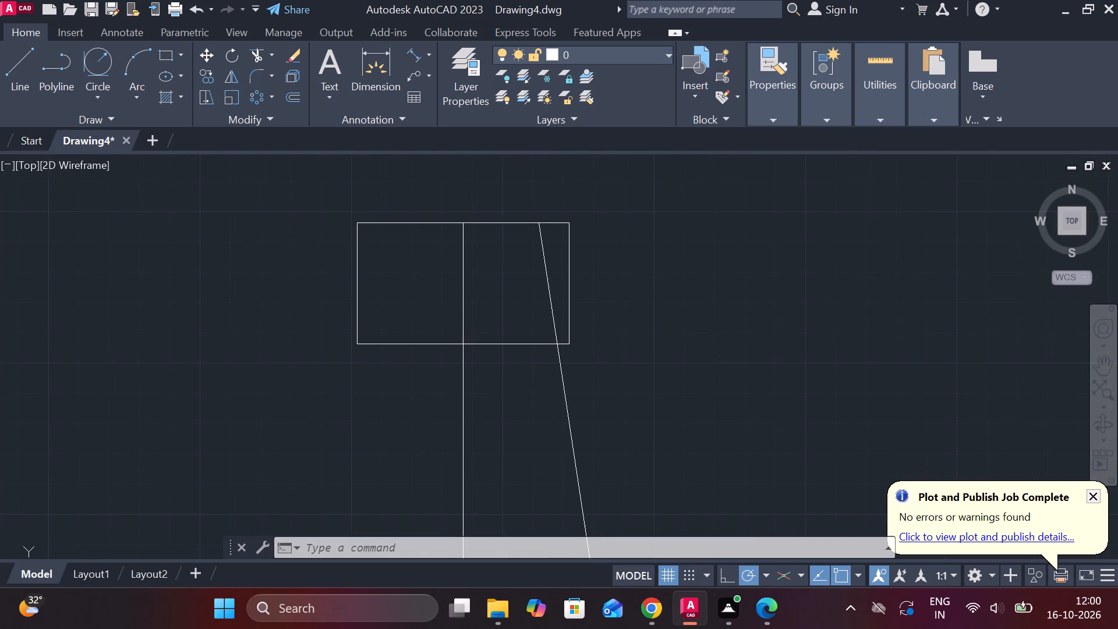
pyautogui.press('l')
pyautogui.press('Return')
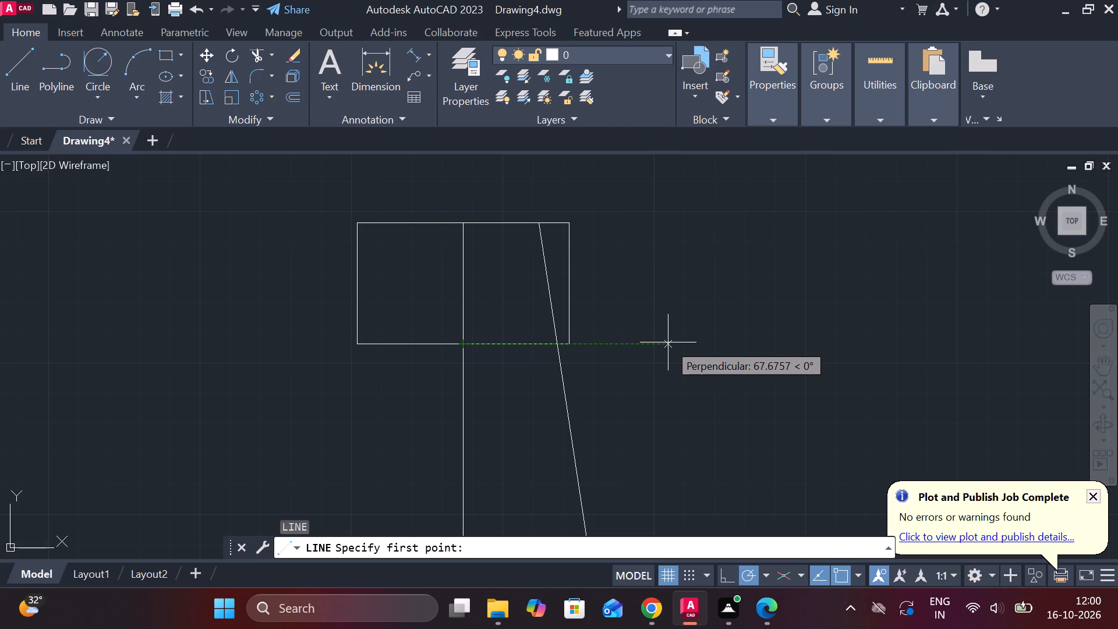
pyautogui.write('33.5')
pyautogui.press('Return')
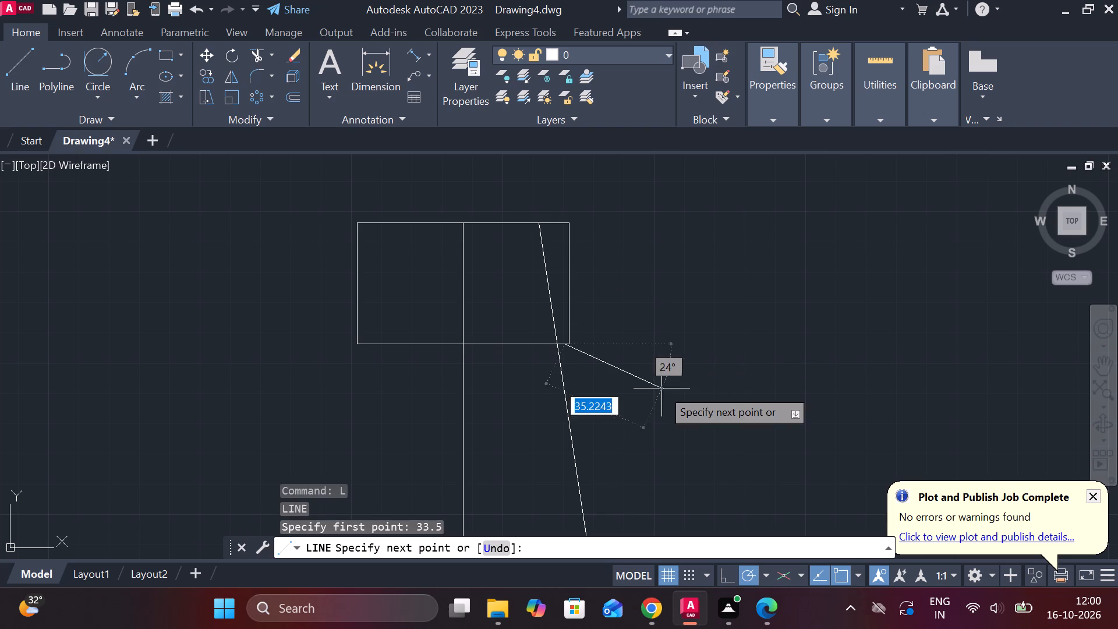
pyautogui.moveTo(646, 403); pyautogui.dragTo(592, 284, button='middle')
pyautogui.scroll(-1, 586, 223)
pyautogui.moveTo(586, 223); pyautogui.dragTo(586, 223, button='middle')
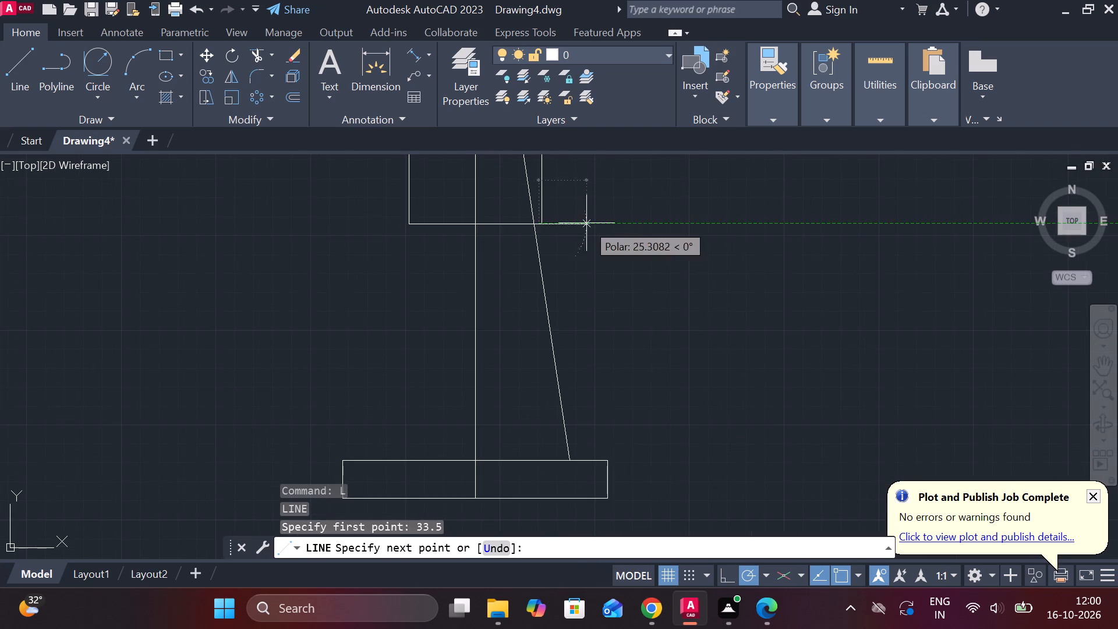
pyautogui.moveTo(586, 223); pyautogui.dragTo(564, 133, button='middle')
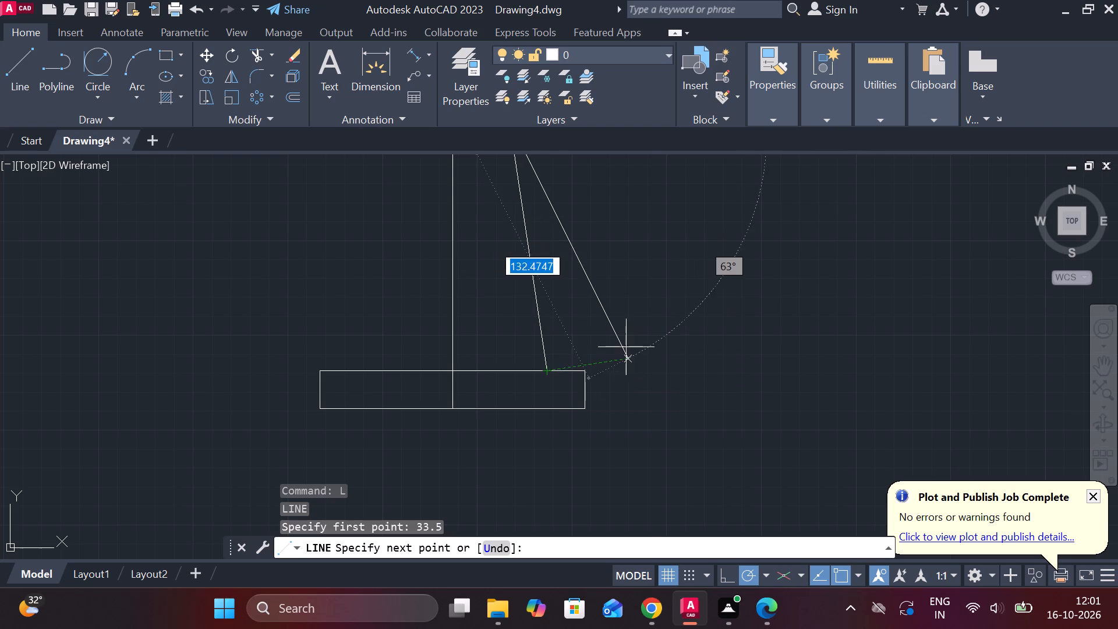
pyautogui.scroll(-1, 626, 347)
pyautogui.moveTo(629, 345); pyautogui.dragTo(614, 405, button='middle')
pyautogui.scroll(3, 620, 280)
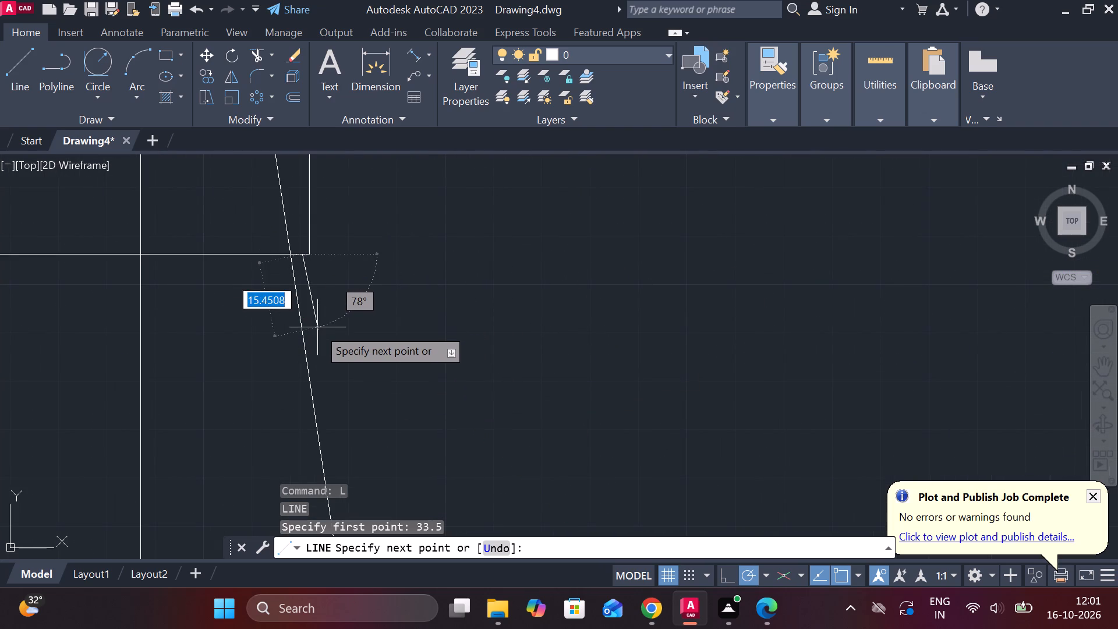
pyautogui.click(468, 342)
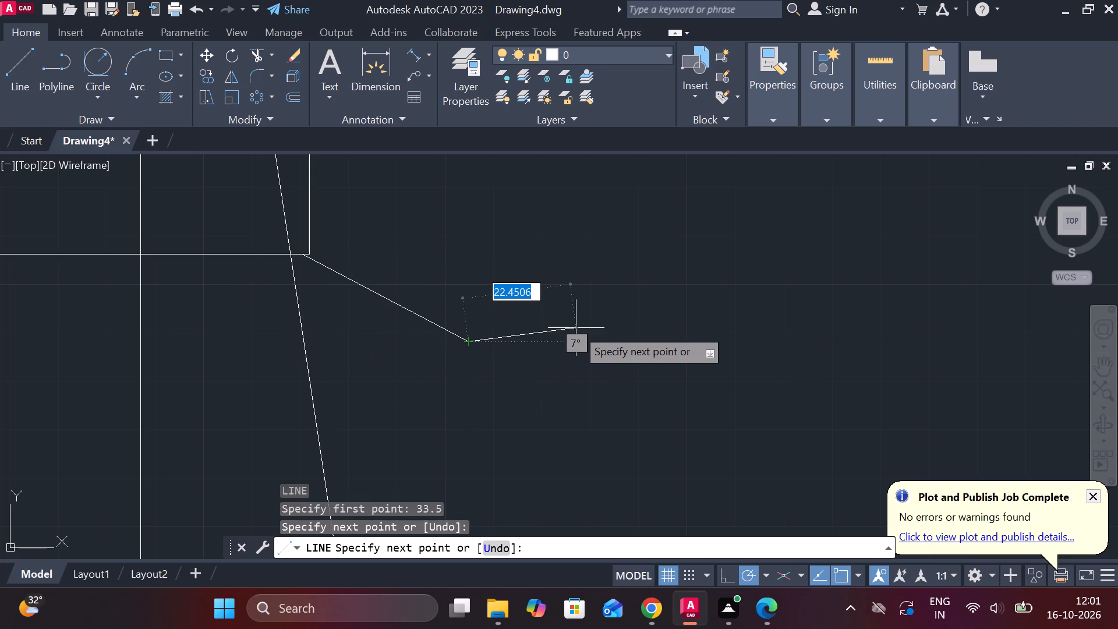
pyautogui.press('Escape')
# Lengthen the long slanted line at its lower end, past the base's bottom edge.
pyautogui.scroll(-3, 558, 356)
pyautogui.moveTo(572, 379); pyautogui.dragTo(599, 285, button='middle')
pyautogui.scroll(2, 582, 328)
pyautogui.moveTo(582, 329); pyautogui.dragTo(565, 289, button='middle')
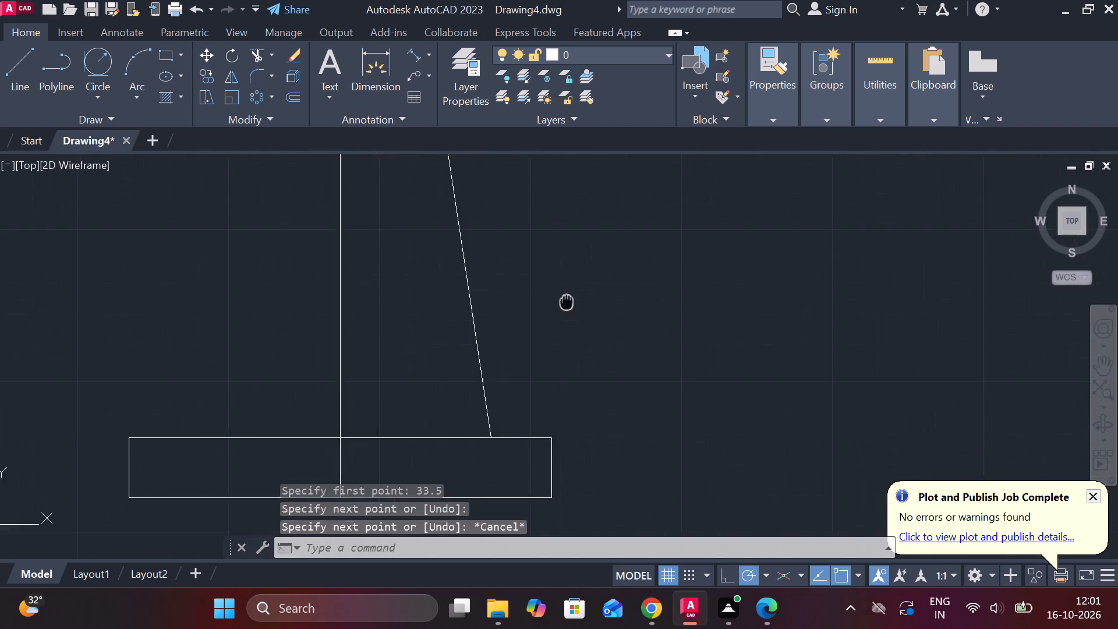
pyautogui.moveTo(565, 289); pyautogui.dragTo(565, 287, button='middle')
pyautogui.moveTo(520, 359); pyautogui.dragTo(513, 252, button='middle')
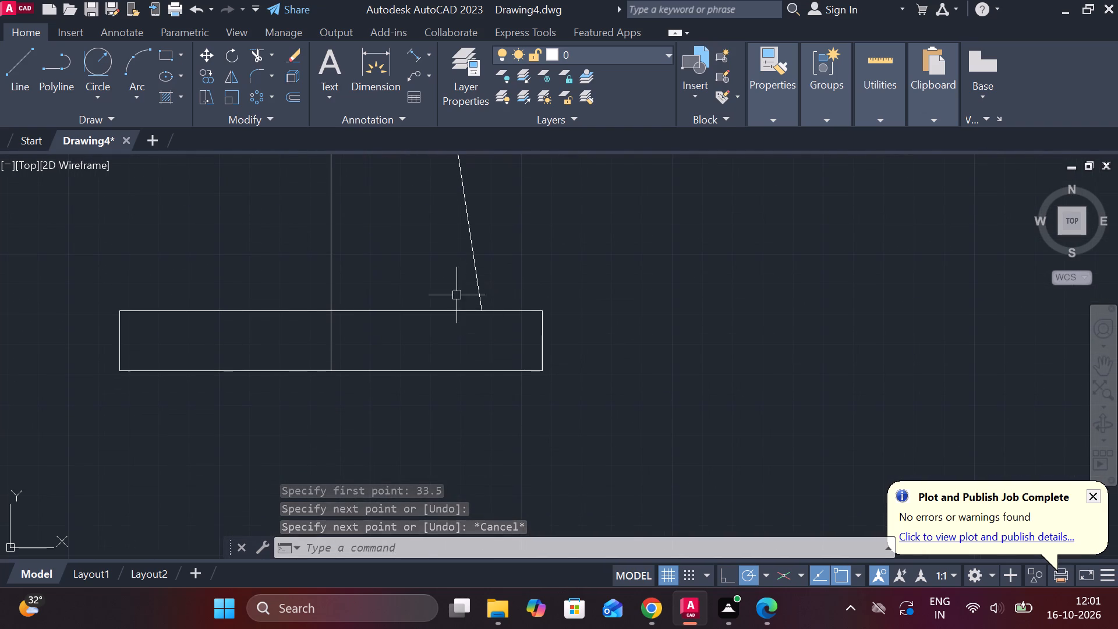
pyautogui.click(473, 280)
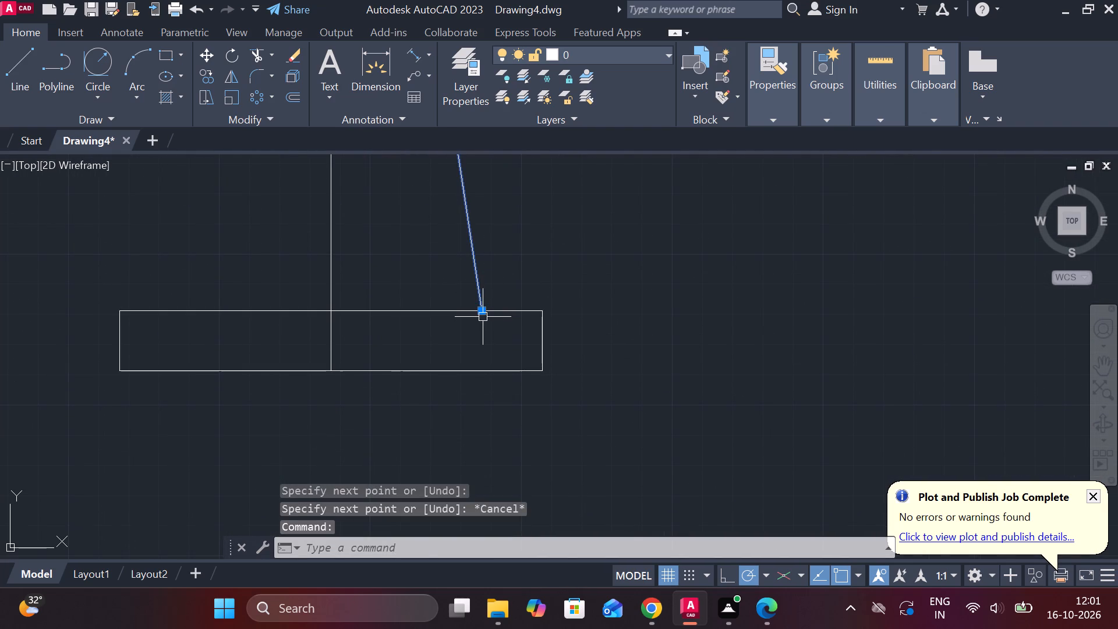
pyautogui.click(525, 365)
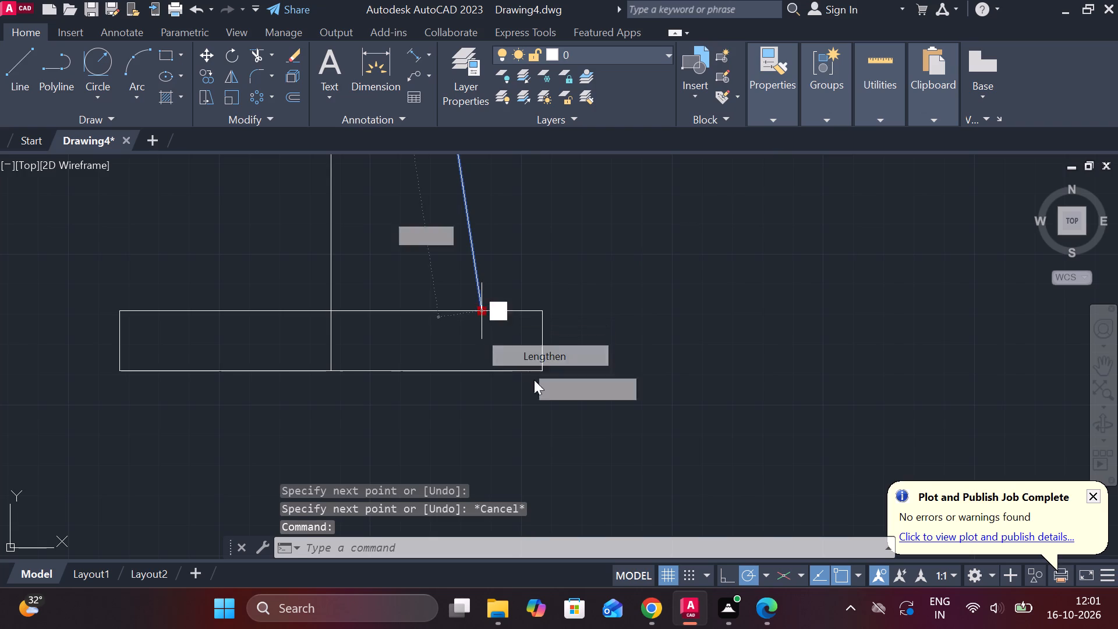
pyautogui.click(544, 420)
pyautogui.press('Escape')
pyautogui.scroll(-2, 585, 376)
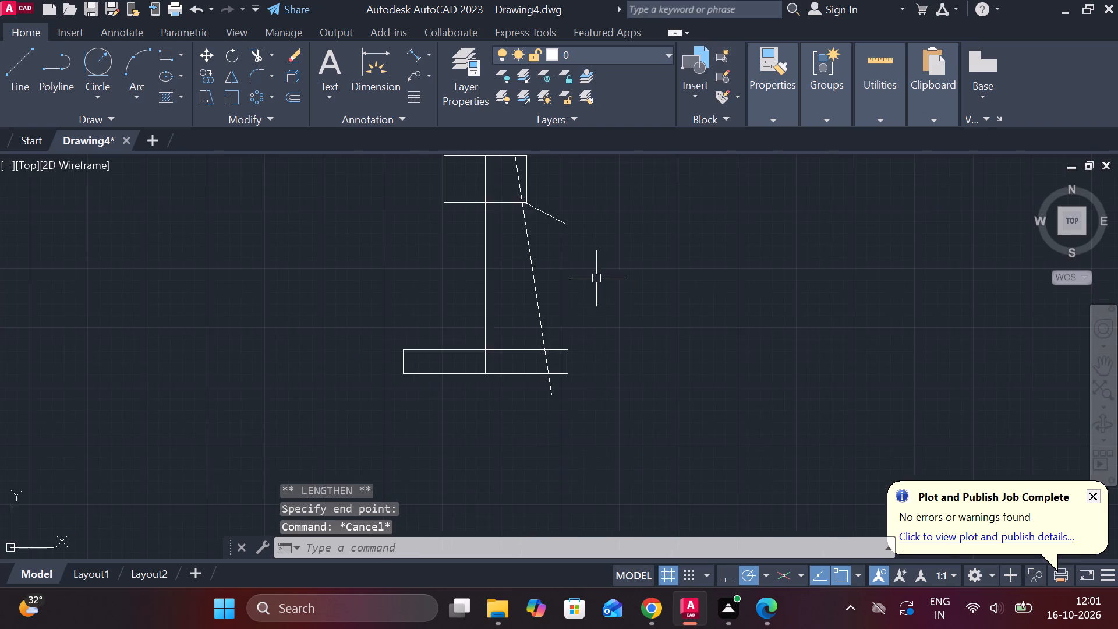
# Mirror the long slanted line about the vertical centre line, keeping the original.
pyautogui.moveTo(603, 278); pyautogui.dragTo(628, 351, button='middle')
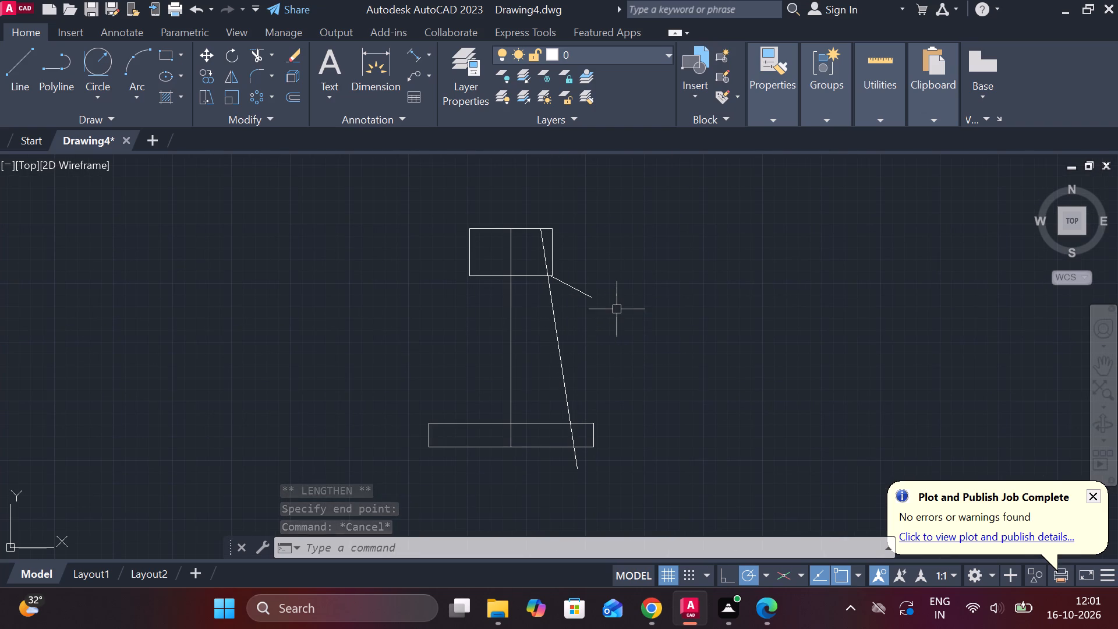
pyautogui.click(558, 358)
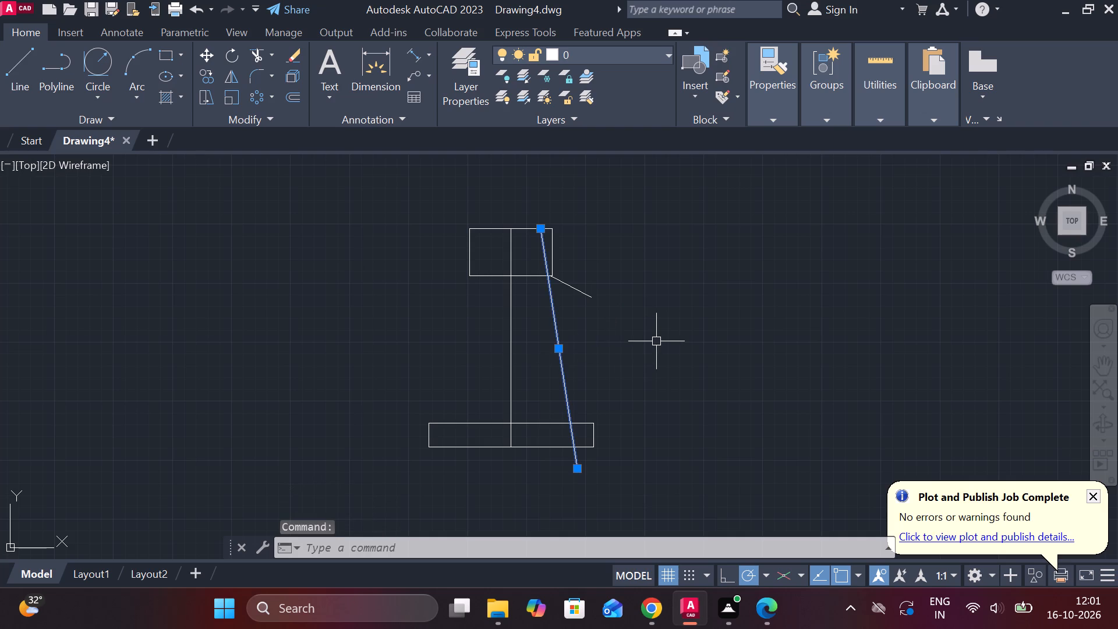
pyautogui.write('mi')
pyautogui.press('Return')
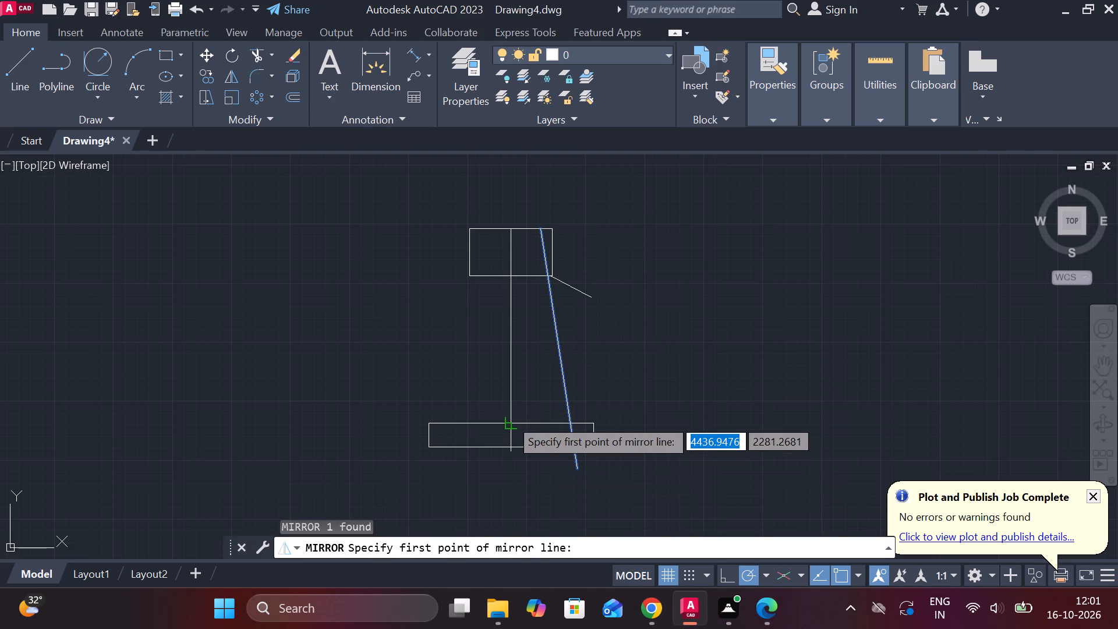
pyautogui.click(510, 418)
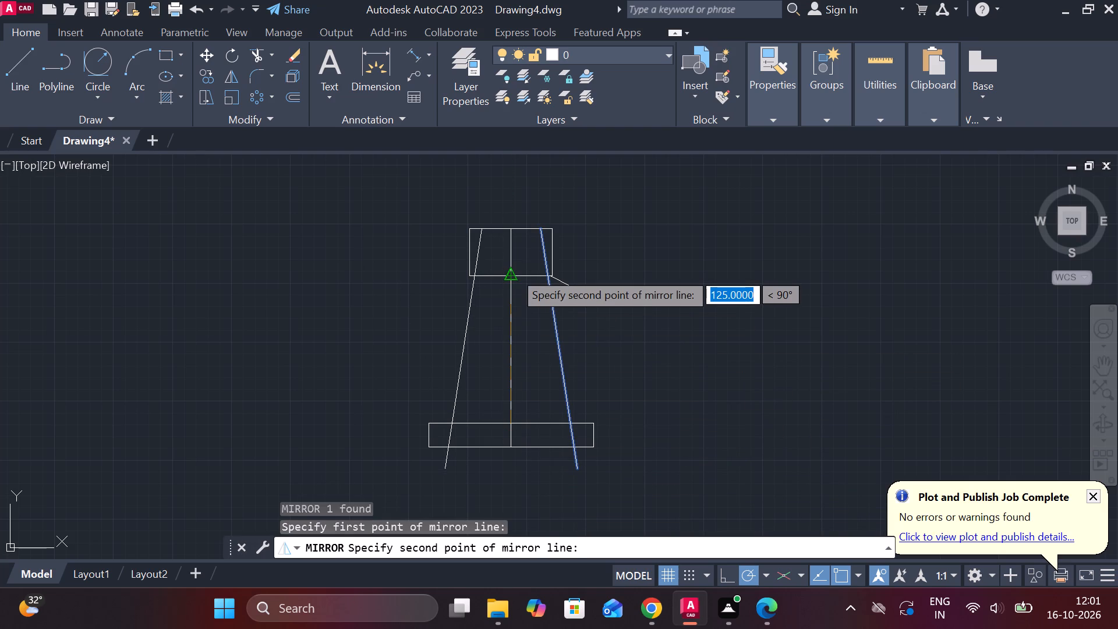
pyautogui.click(514, 271)
pyautogui.moveTo(566, 343); pyautogui.dragTo(514, 271)
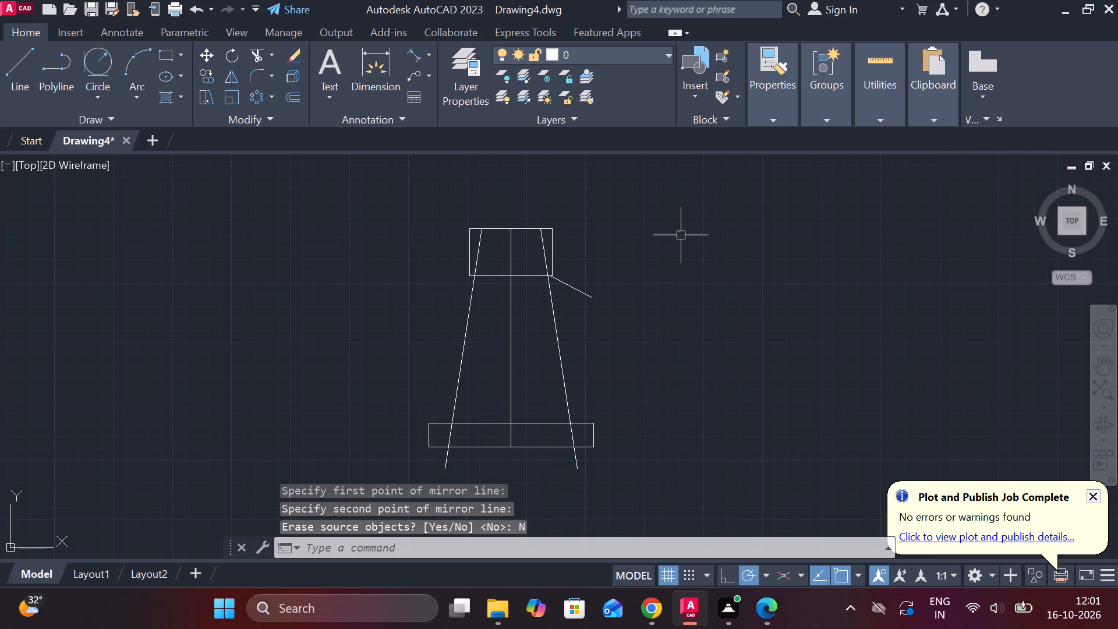
# Draw a line sloping down and outward at 225° from the head rectangle's bottom edge, starting 33.5 left of the centre line.
pyautogui.scroll(1, 648, 272)
pyautogui.moveTo(648, 272); pyautogui.dragTo(702, 274, button='middle')
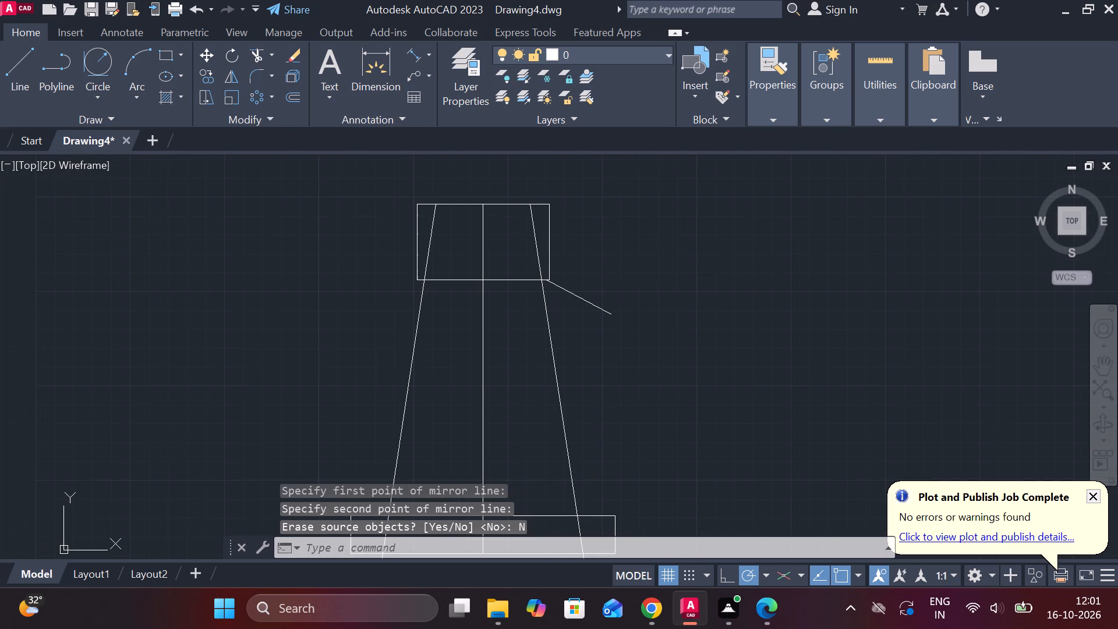
pyautogui.scroll(1, 611, 321)
pyautogui.moveTo(611, 321); pyautogui.dragTo(663, 388, button='middle')
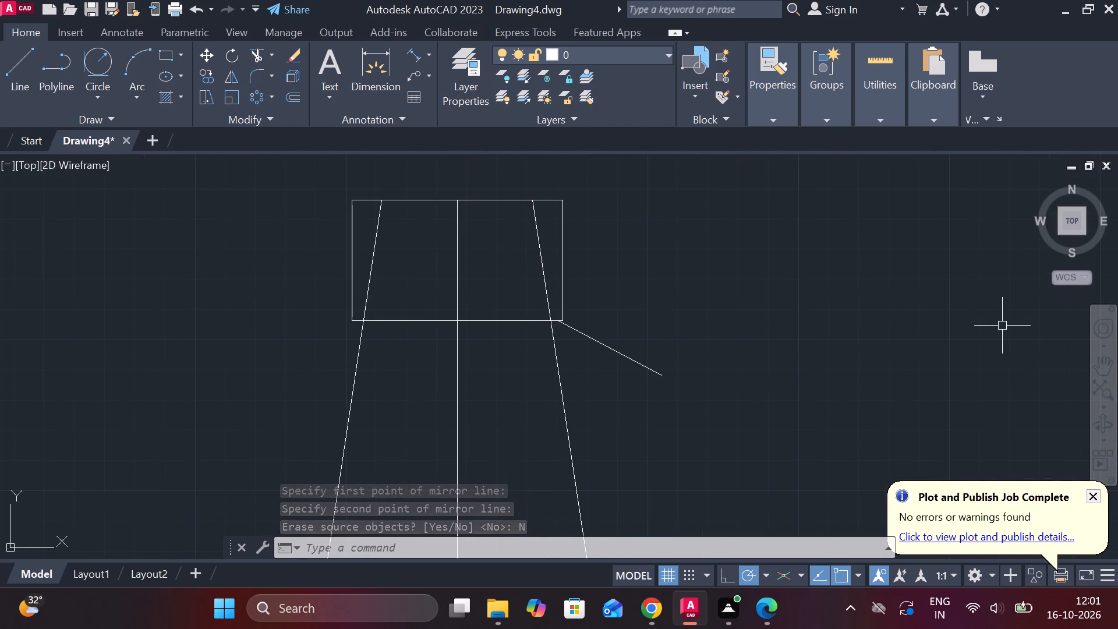
pyautogui.press('l')
pyautogui.press('Return')
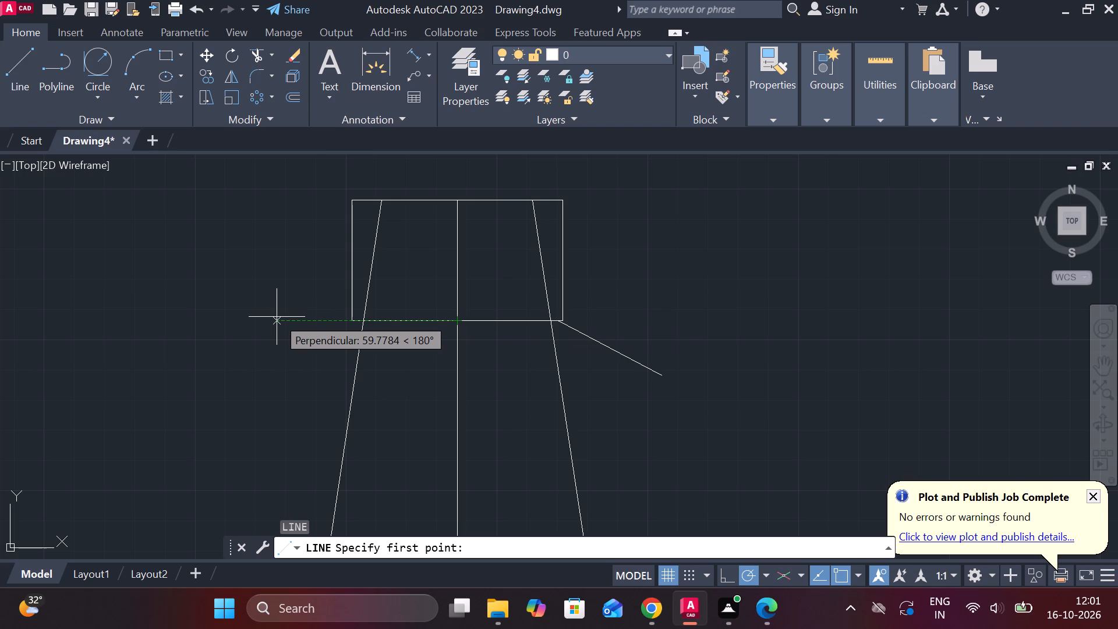
pyautogui.write('33')
pyautogui.write('.5')
pyautogui.press('Return')
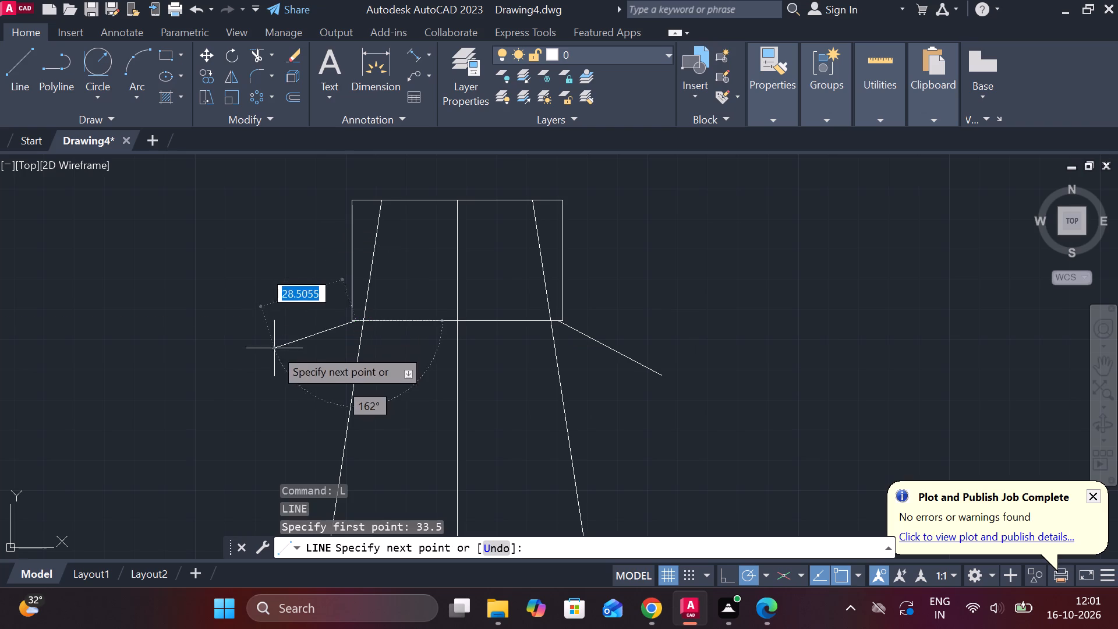
pyautogui.moveTo(292, 372); pyautogui.dragTo(440, 0, button='middle')
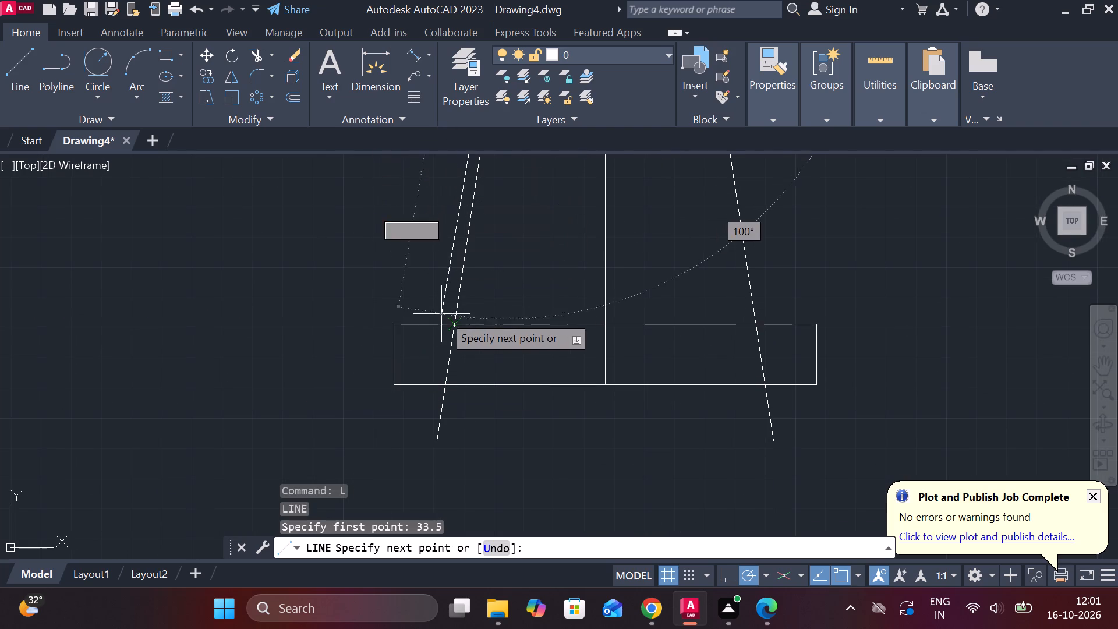
pyautogui.scroll(-2, 289, 372)
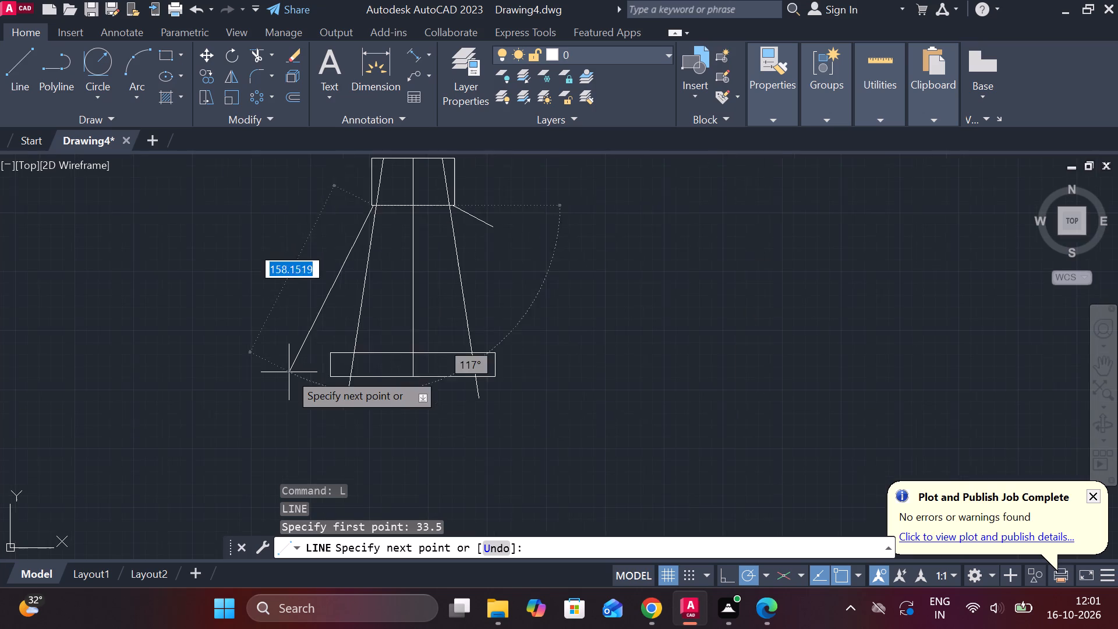
pyautogui.click(321, 250)
pyautogui.press('Escape')
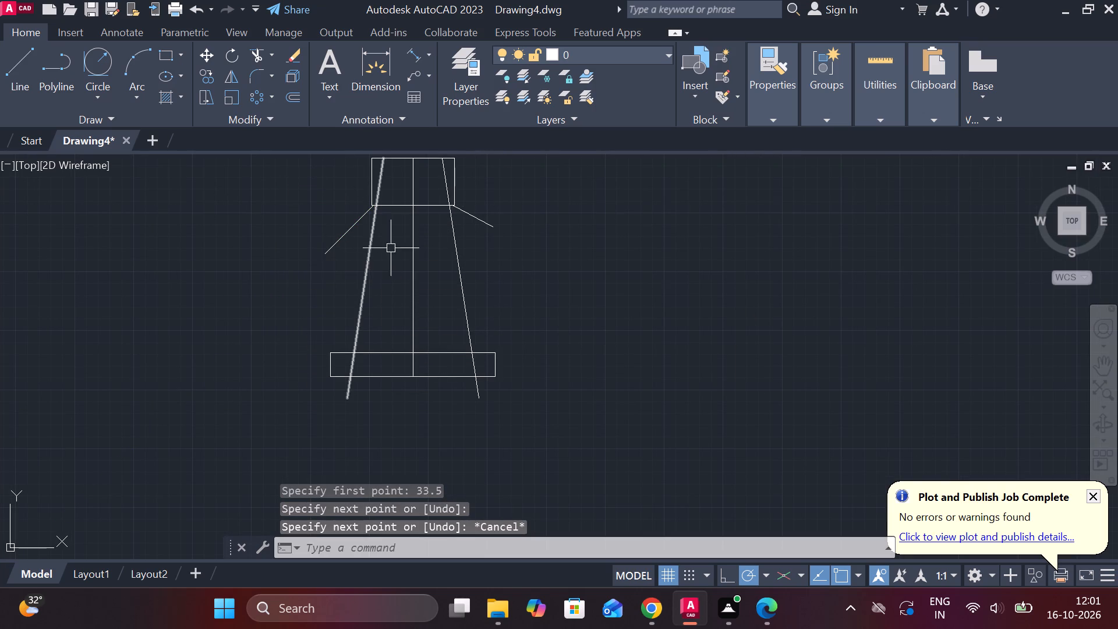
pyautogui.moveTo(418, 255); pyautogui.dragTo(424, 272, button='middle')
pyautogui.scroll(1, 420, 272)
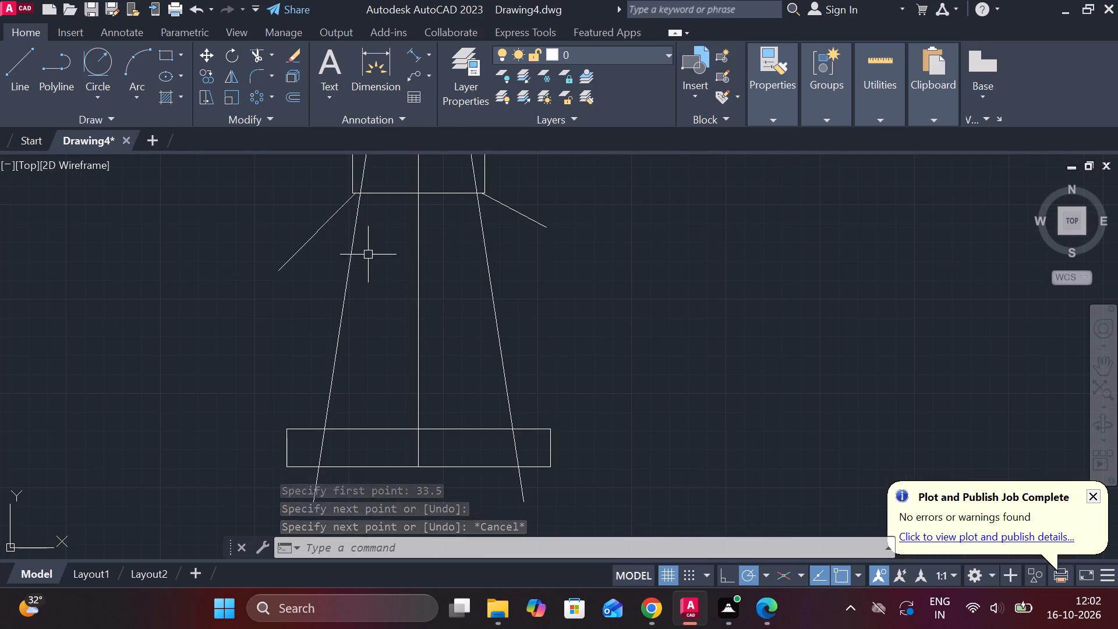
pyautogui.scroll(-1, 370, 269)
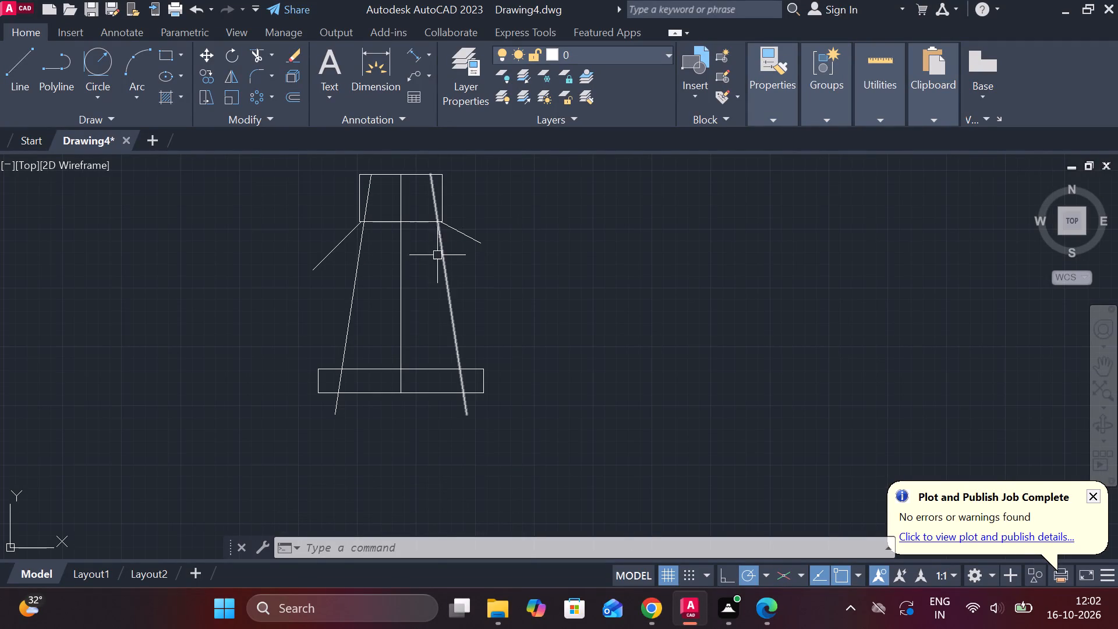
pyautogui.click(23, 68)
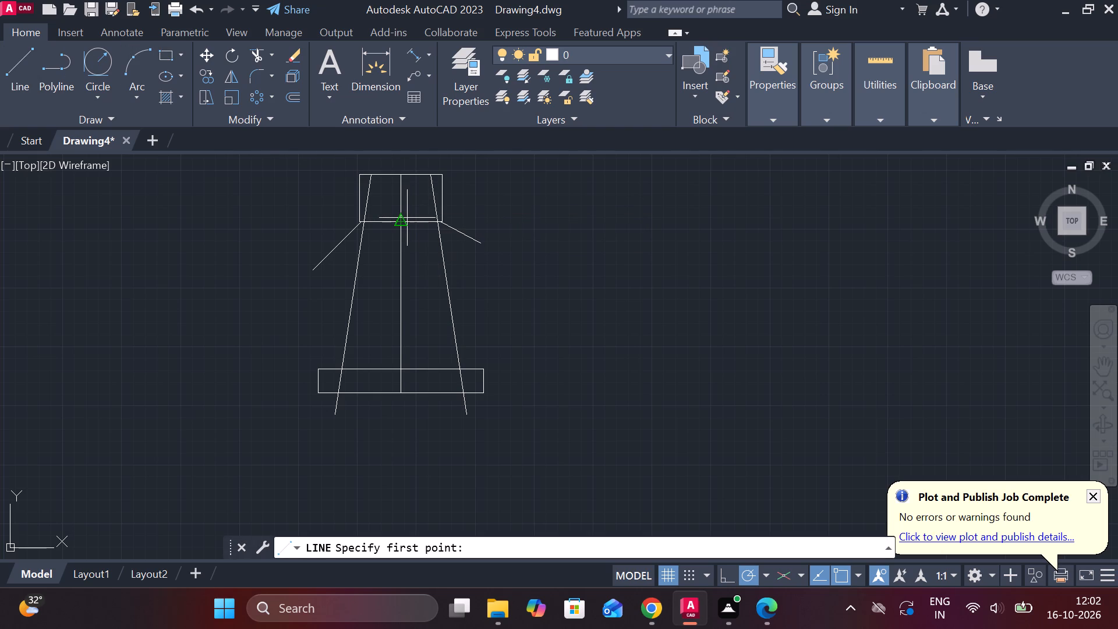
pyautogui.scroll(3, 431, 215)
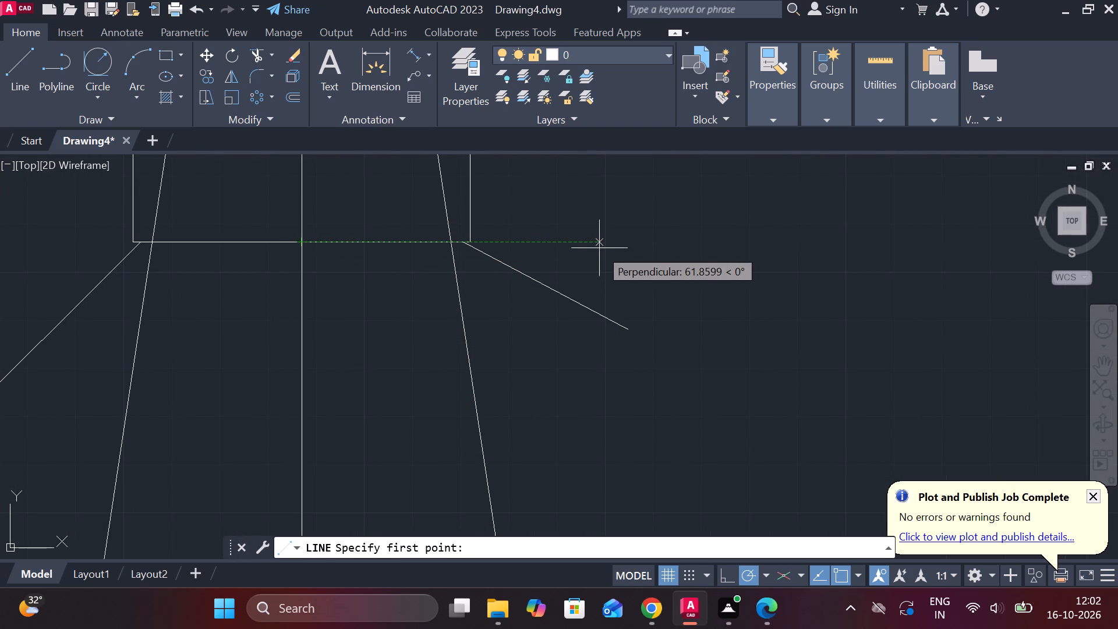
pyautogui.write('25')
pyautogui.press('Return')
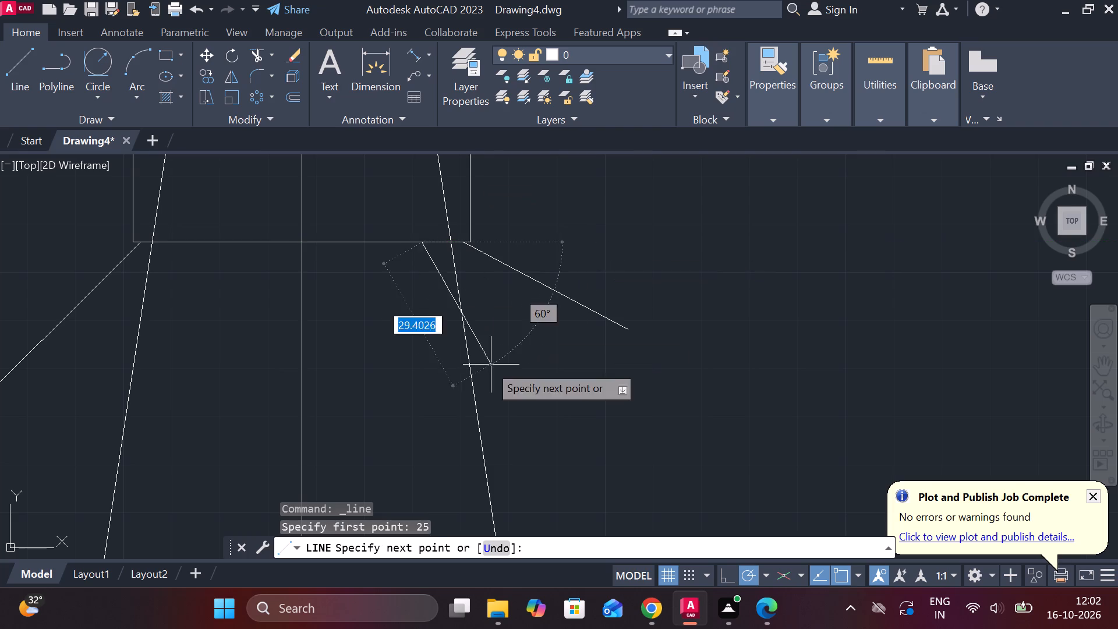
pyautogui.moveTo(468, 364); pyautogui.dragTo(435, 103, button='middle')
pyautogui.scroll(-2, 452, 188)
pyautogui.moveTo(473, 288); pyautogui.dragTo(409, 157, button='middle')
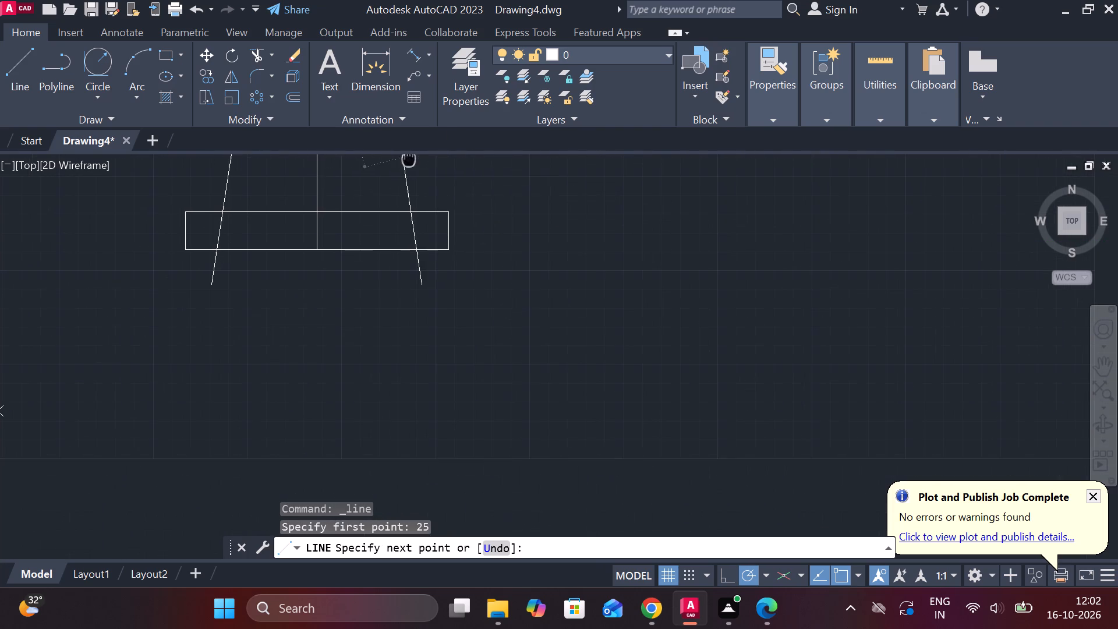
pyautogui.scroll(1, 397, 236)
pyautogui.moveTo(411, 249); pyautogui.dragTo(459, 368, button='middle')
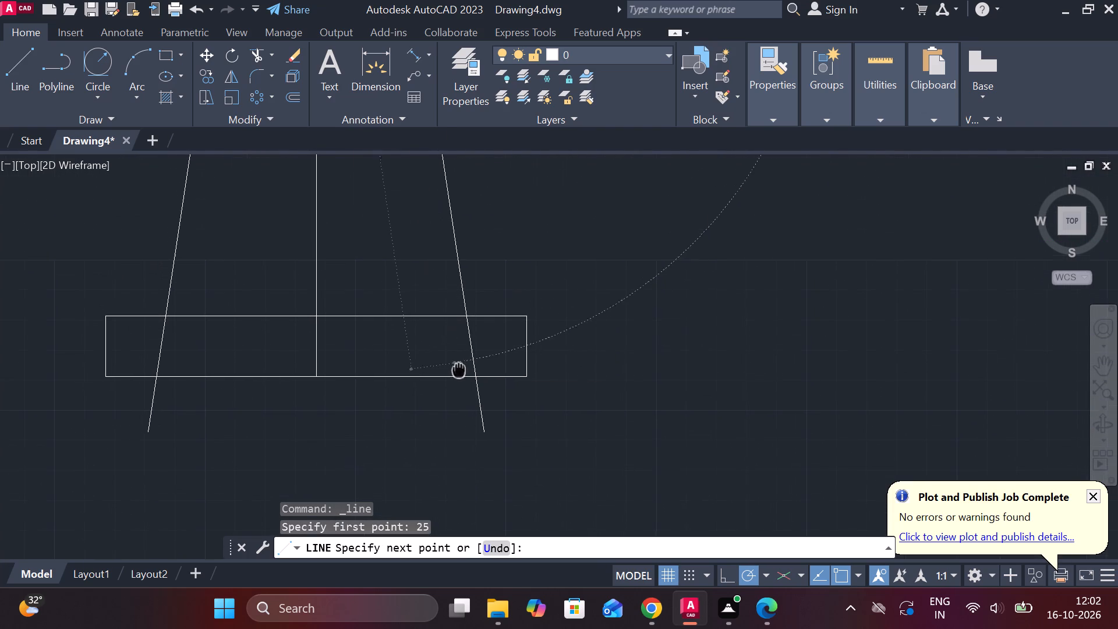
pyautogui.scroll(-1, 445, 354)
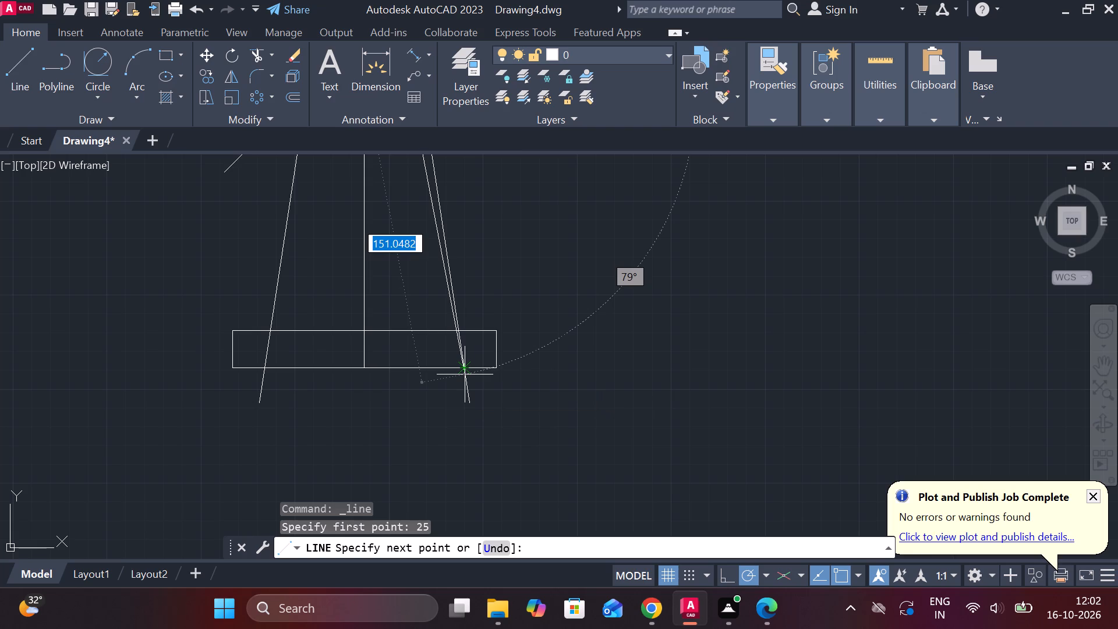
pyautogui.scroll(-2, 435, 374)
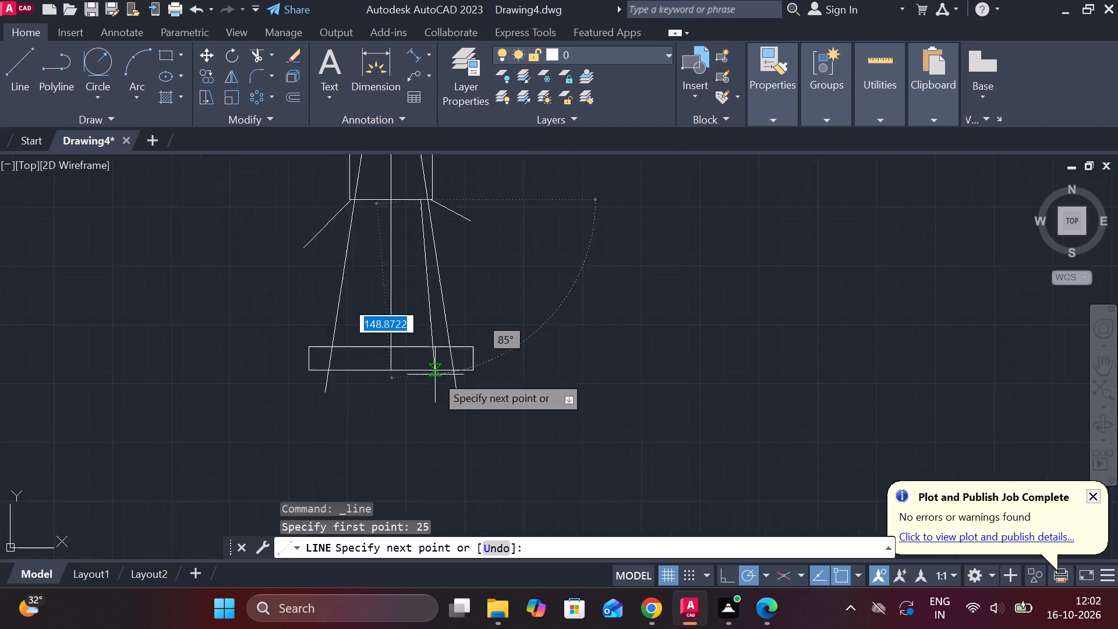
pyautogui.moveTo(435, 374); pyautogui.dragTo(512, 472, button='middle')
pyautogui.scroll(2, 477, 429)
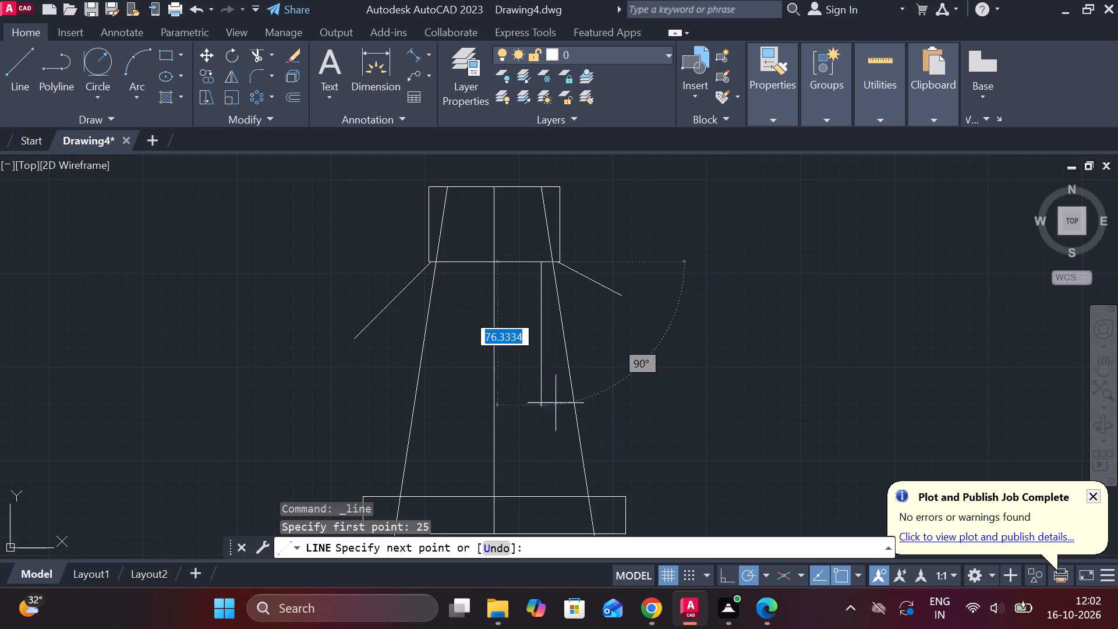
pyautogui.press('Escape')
# Erase the two long slanted side lines on either side of the centre line.
pyautogui.click(420, 391)
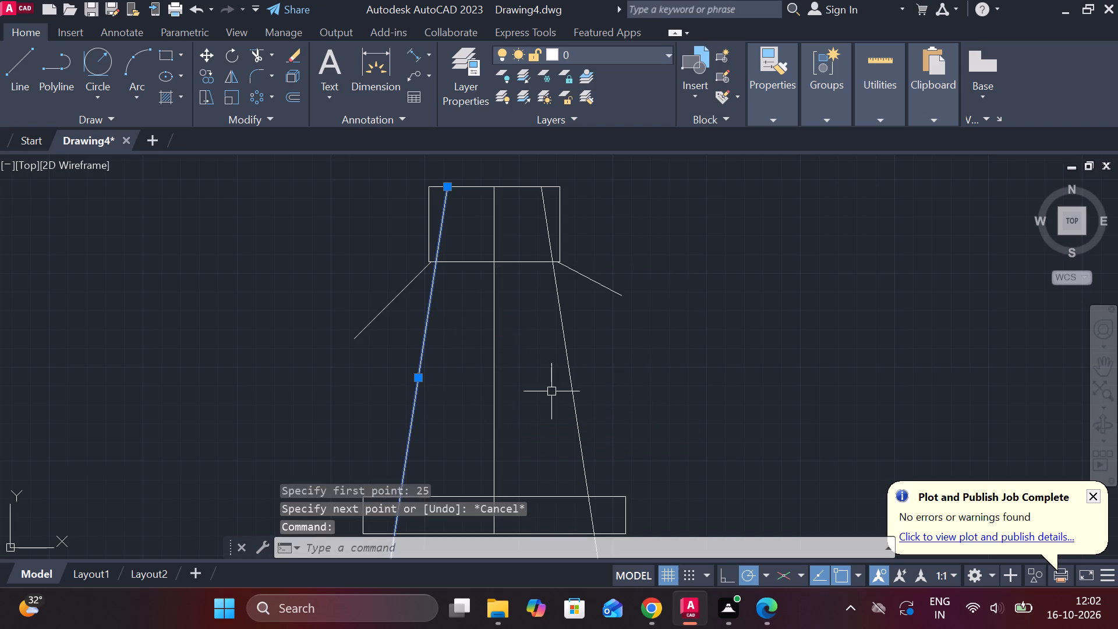
pyautogui.click(568, 383)
pyautogui.press('e')
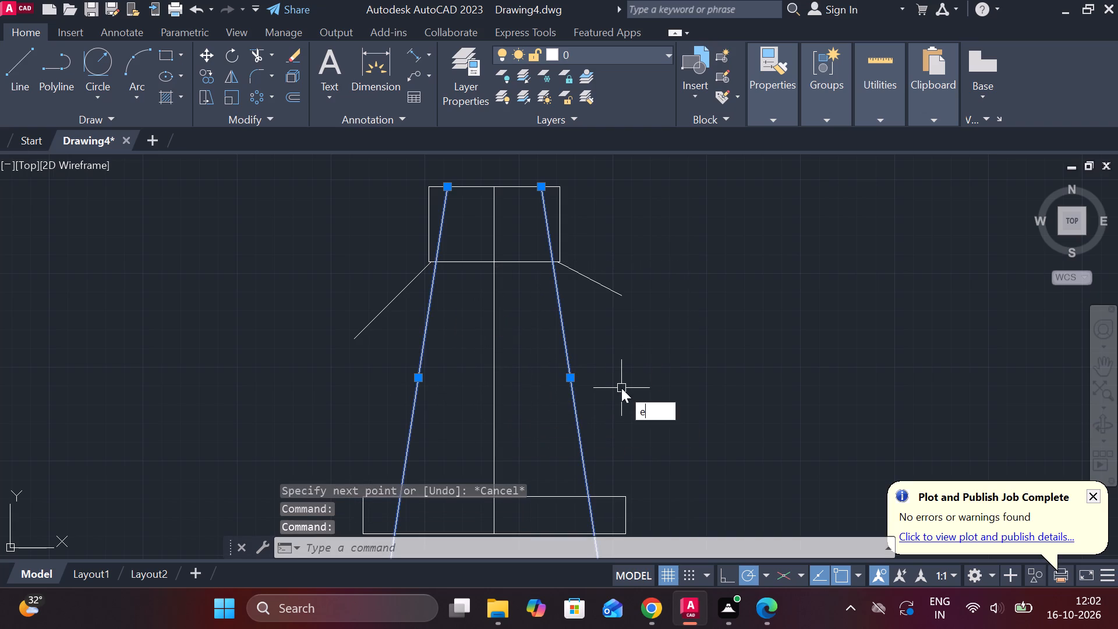
pyautogui.press('space')
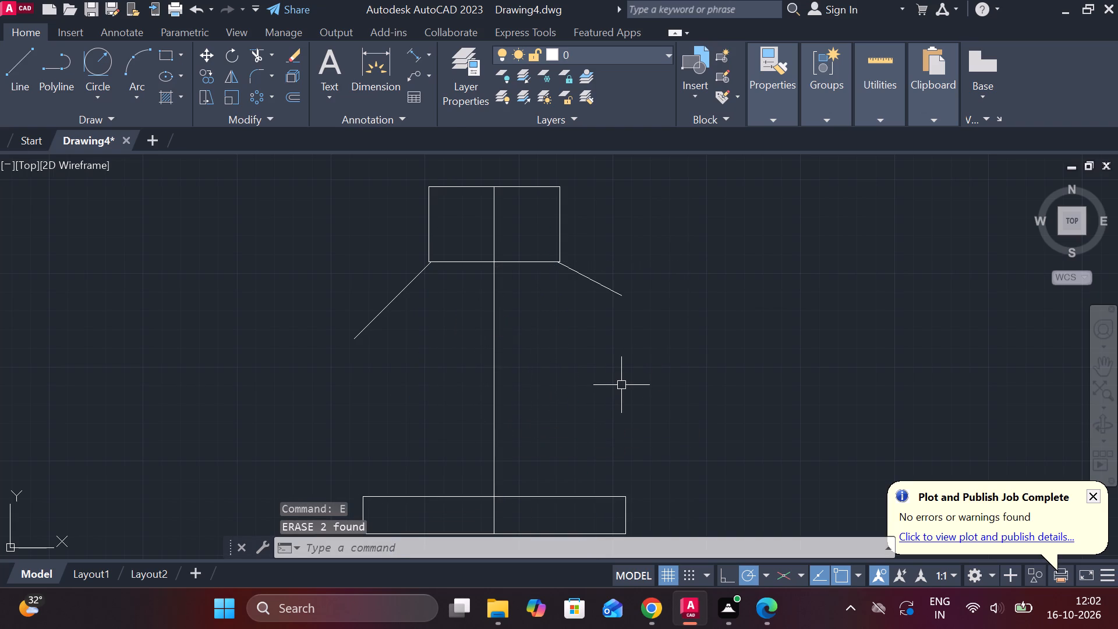
# Draw a vertical line from the base's top edge, 50 right of the centre line, down past the base's bottom edge.
pyautogui.scroll(-2, 427, 301)
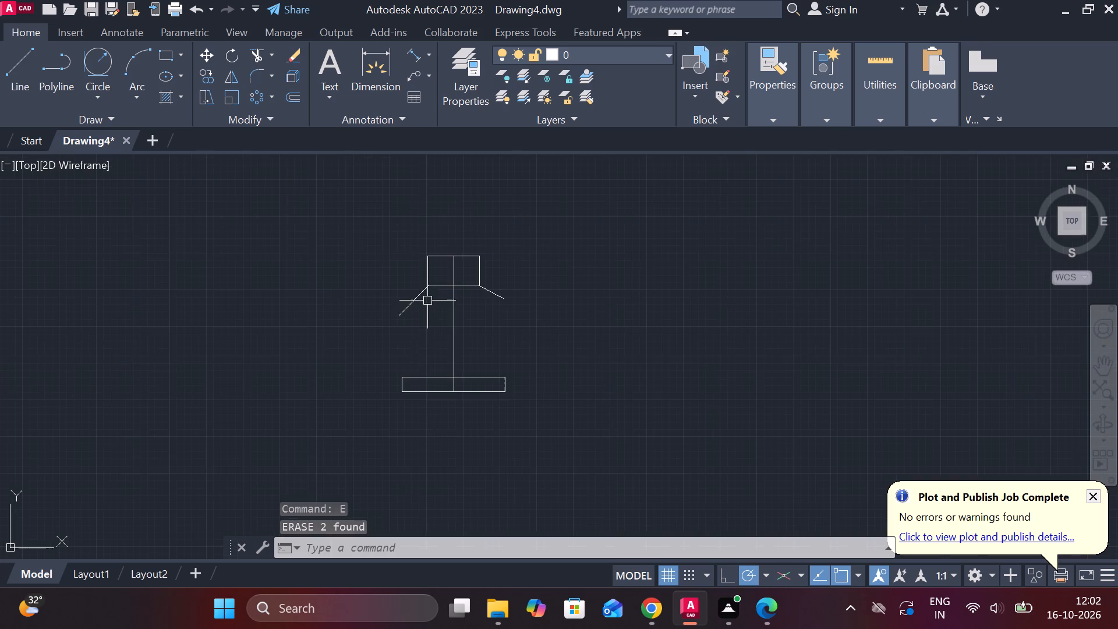
pyautogui.scroll(1, 419, 366)
pyautogui.scroll(1, 438, 426)
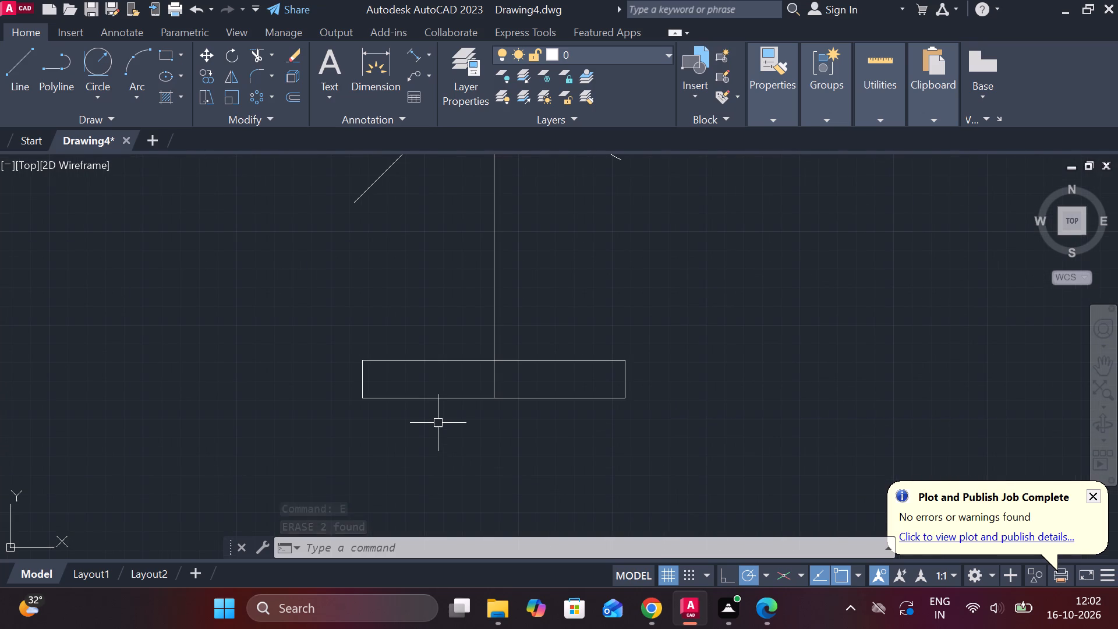
pyautogui.press('l')
pyautogui.press('Return')
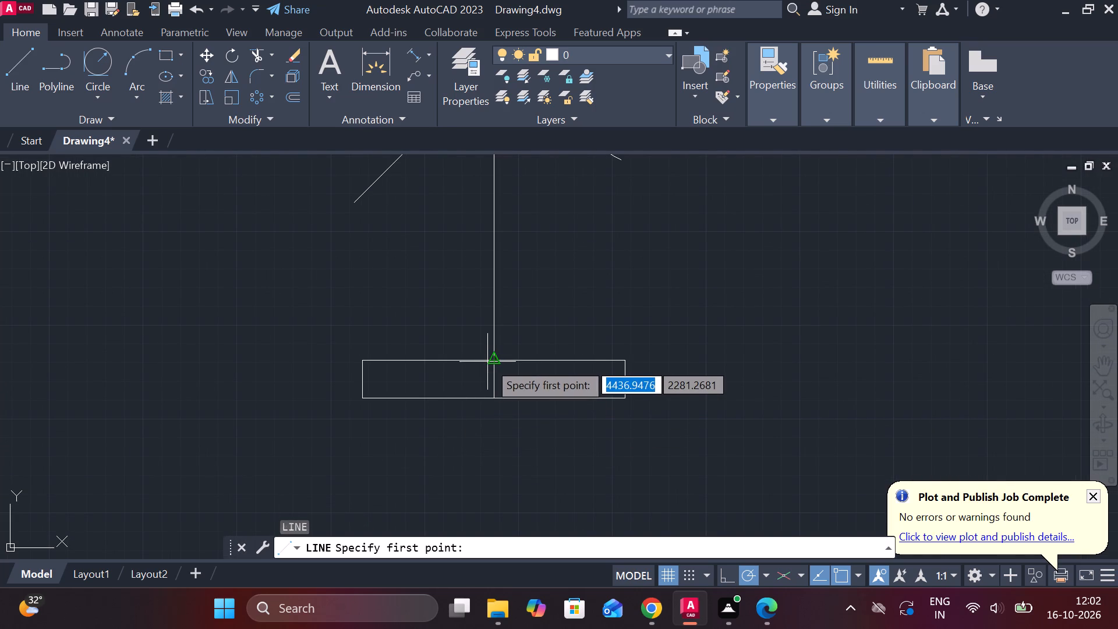
pyautogui.write('50')
pyautogui.press('Return')
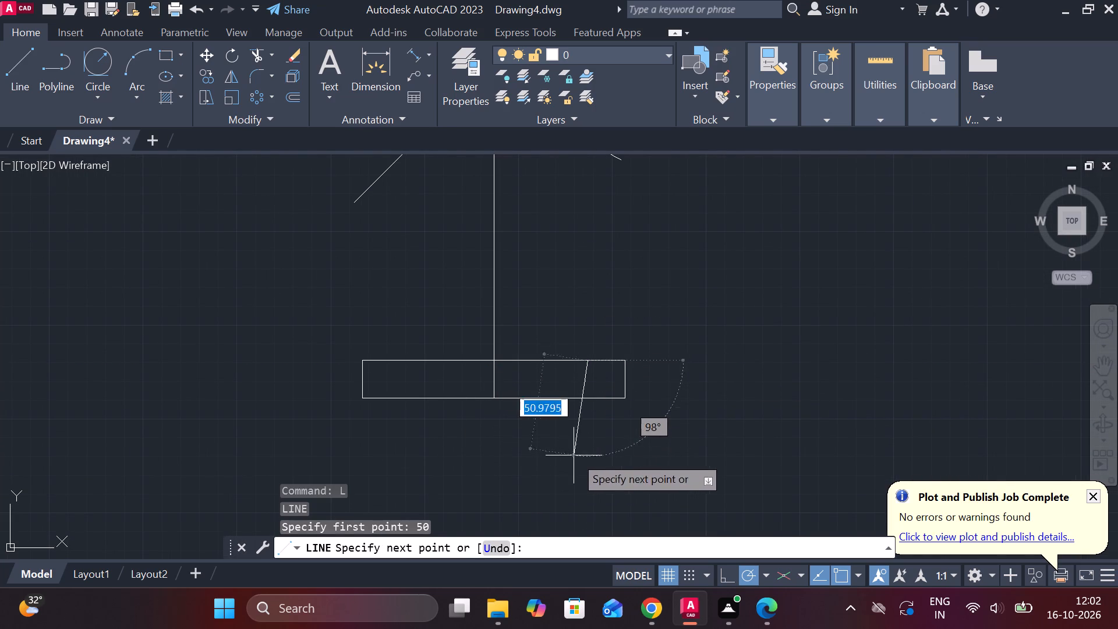
pyautogui.click(586, 447)
pyautogui.press('Escape')
# Draw a matching vertical line from the base's top edge, 50 left of the centre line, down past the base's bottom edge.
pyautogui.press('l')
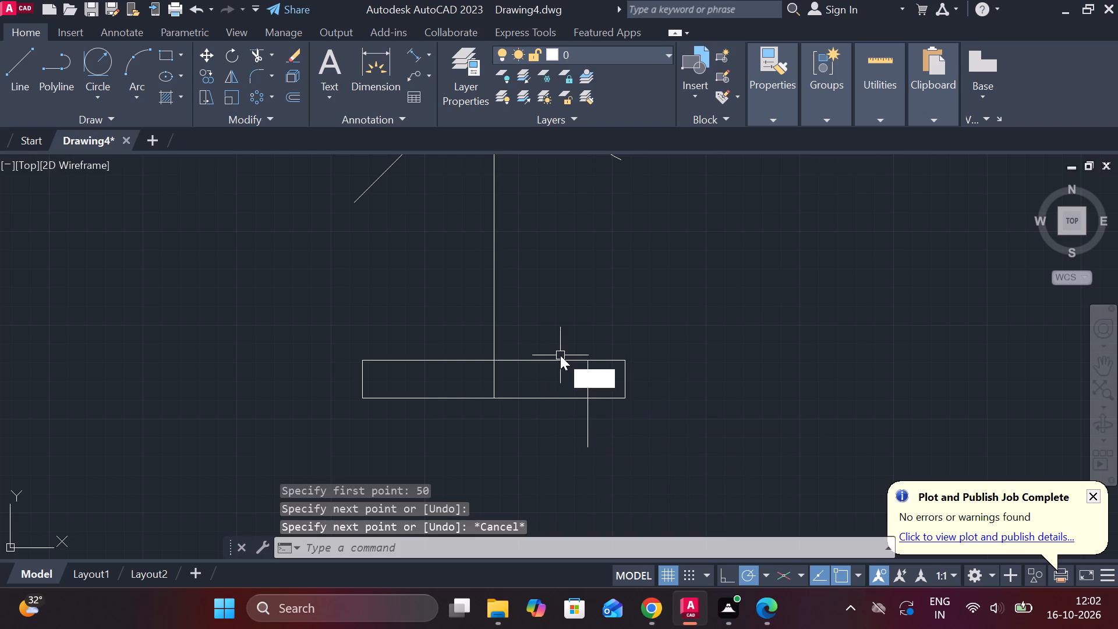
pyautogui.press('Return')
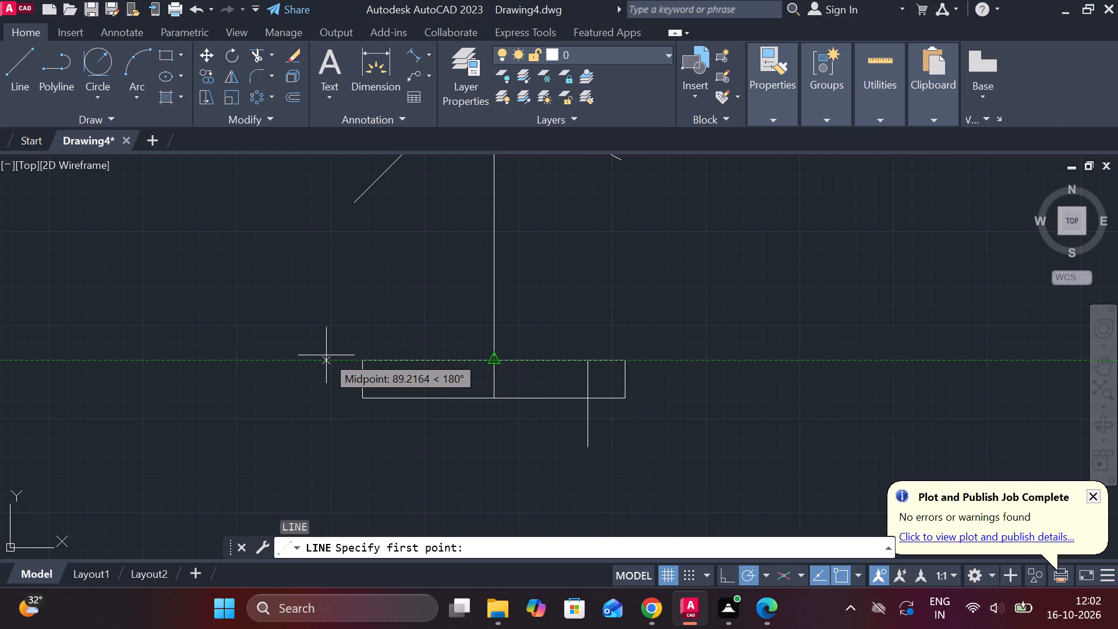
pyautogui.write('50')
pyautogui.press('Return')
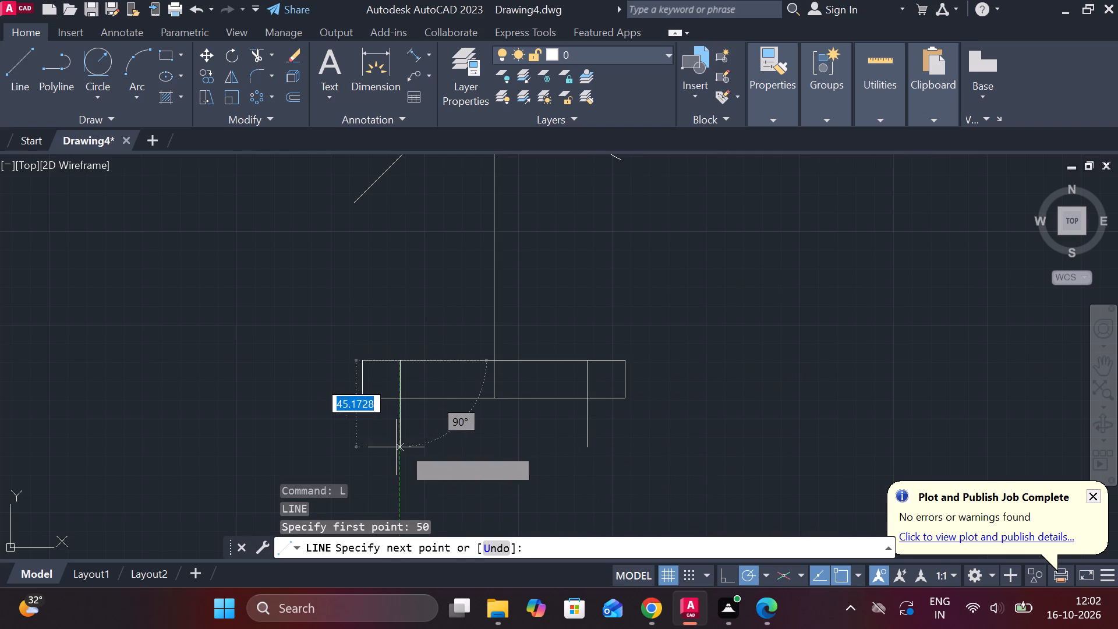
pyautogui.click(412, 447)
pyautogui.press('Escape')
# Draw the left slanted side from the short sloping line's start on the head's bottom edge to the left vertical line's upper end.
pyautogui.moveTo(420, 355); pyautogui.dragTo(425, 439, button='middle')
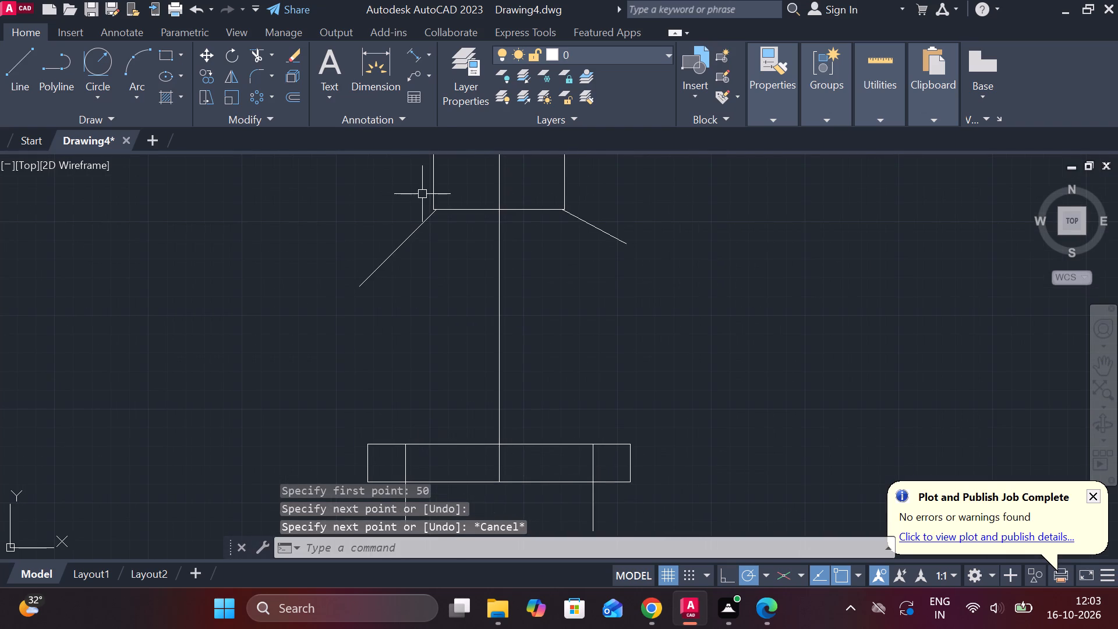
pyautogui.press('l')
pyautogui.press('Return')
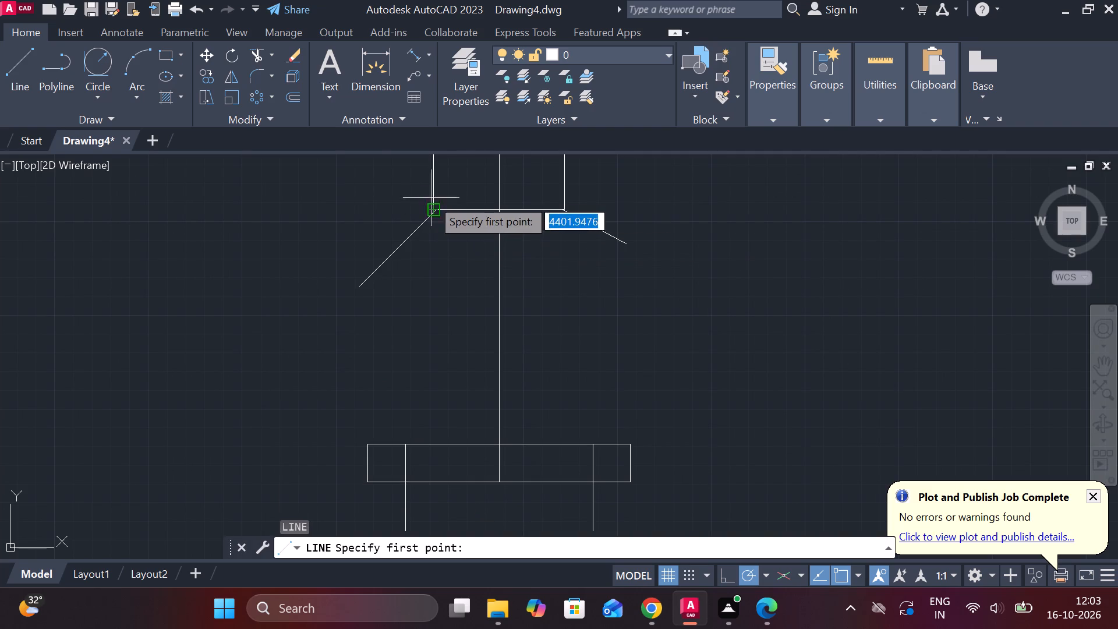
pyautogui.scroll(3, 436, 211)
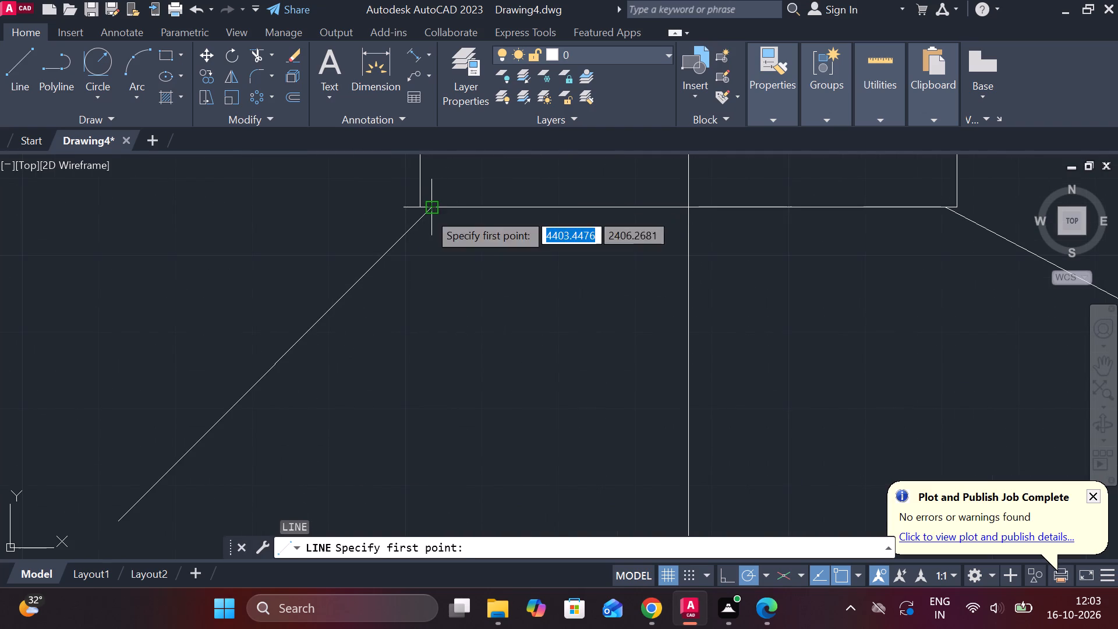
pyautogui.click(428, 212)
pyautogui.scroll(-1, 430, 294)
pyautogui.moveTo(433, 309); pyautogui.dragTo(401, 158, button='middle')
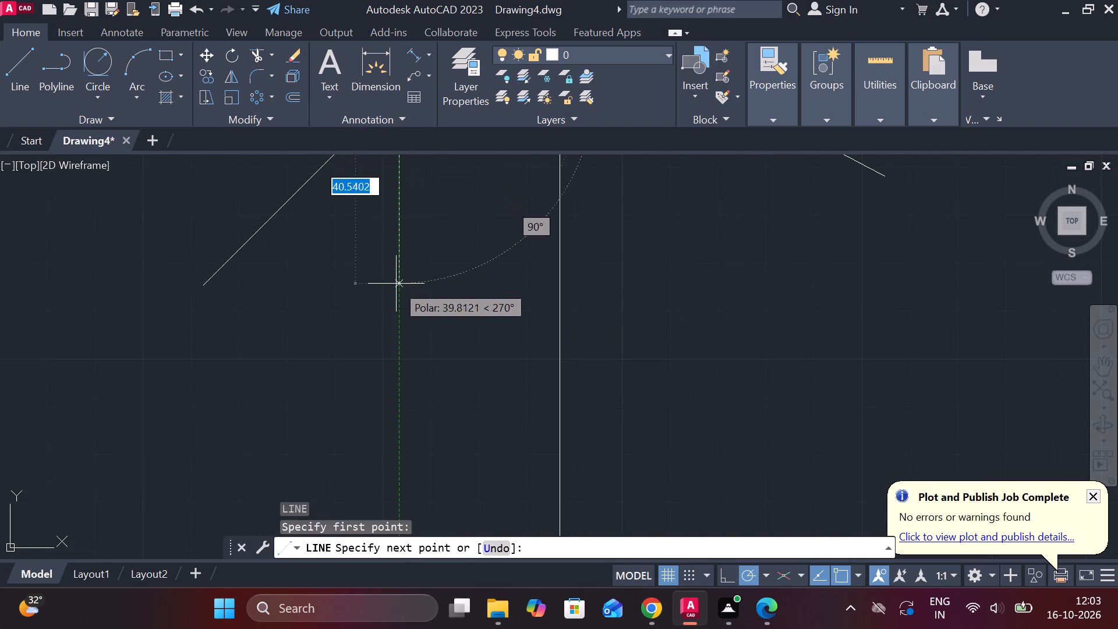
pyautogui.moveTo(396, 287); pyautogui.dragTo(398, 24, button='middle')
pyautogui.scroll(-3, 413, 158)
pyautogui.scroll(3, 371, 209)
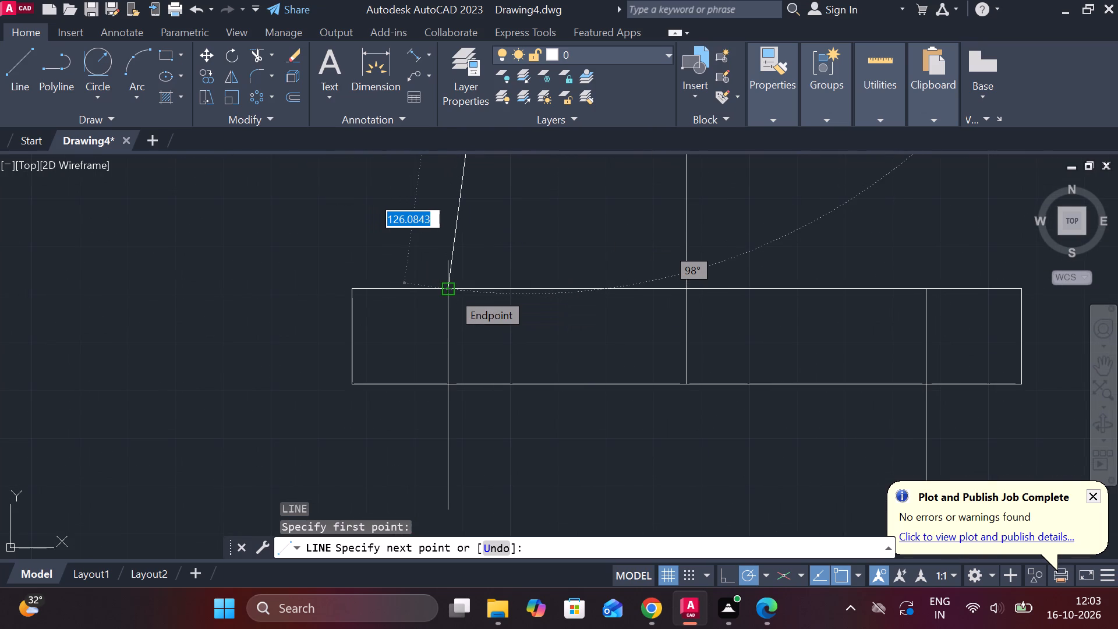
pyautogui.click(452, 292)
pyautogui.scroll(-3, 478, 244)
pyautogui.moveTo(478, 244); pyautogui.dragTo(382, 402, button='middle')
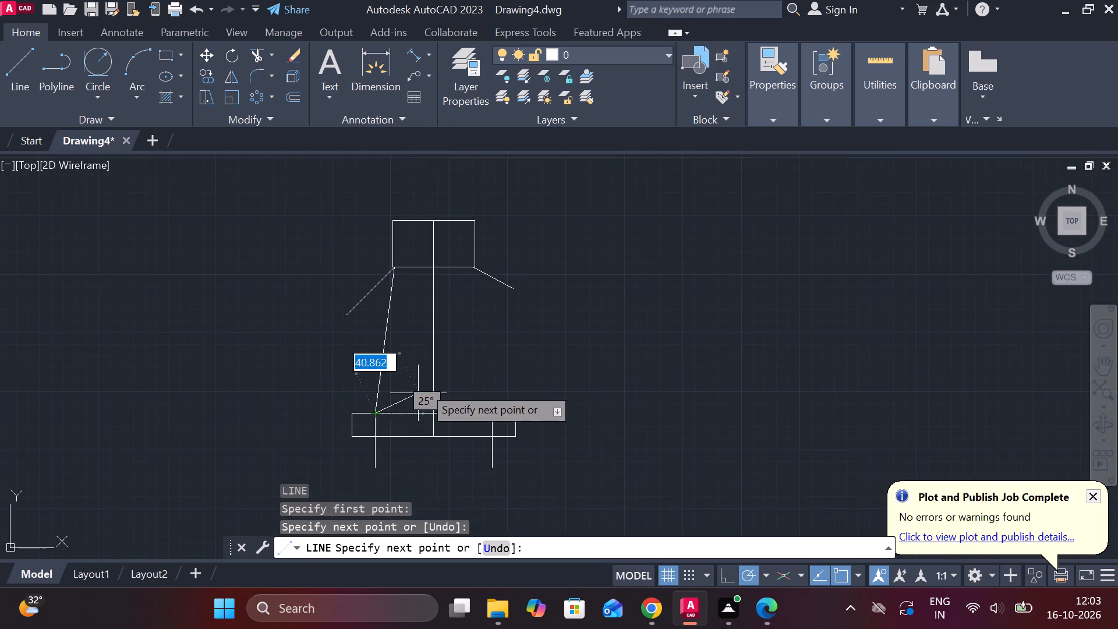
pyautogui.press('Escape')
# Draw the right slanted side from the short sloping line's start on the head's bottom edge to the right vertical line's upper end.
pyautogui.scroll(3, 462, 299)
pyautogui.press('space')
pyautogui.scroll(2, 486, 174)
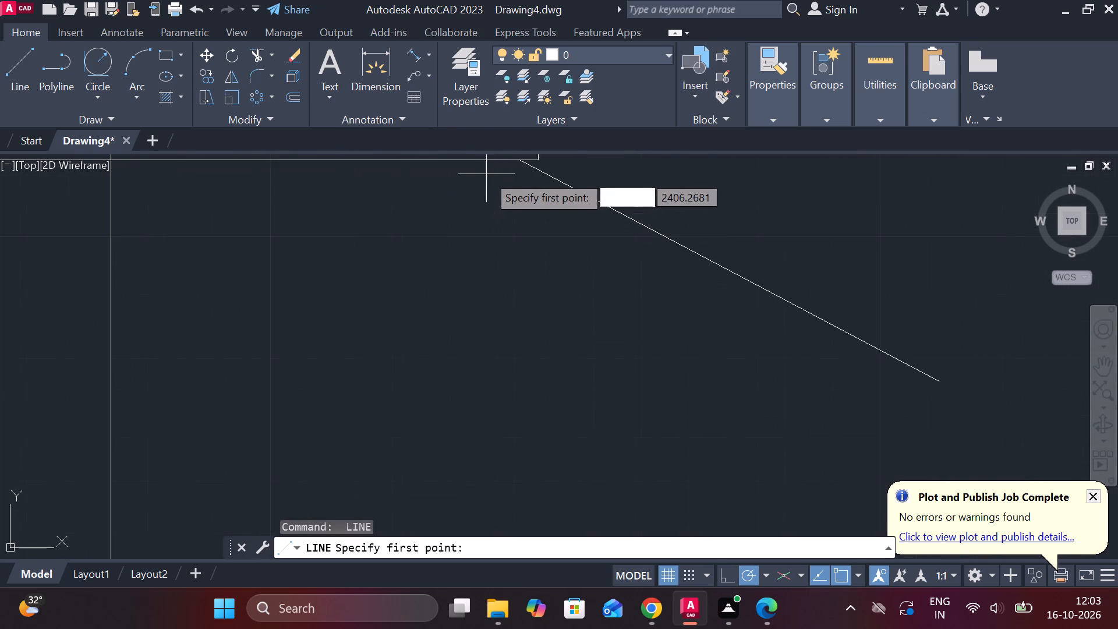
pyautogui.moveTo(514, 185); pyautogui.dragTo(476, 298, button='middle')
pyautogui.click(479, 271)
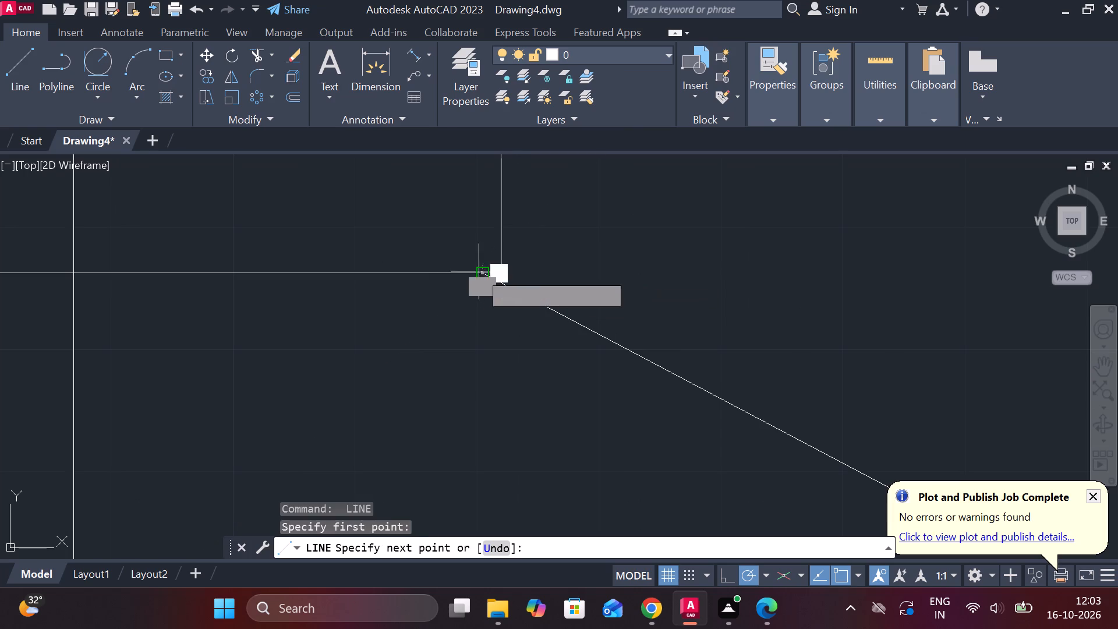
pyautogui.scroll(-4, 470, 344)
pyautogui.moveTo(482, 432); pyautogui.dragTo(479, 239, button='middle')
pyautogui.scroll(-2, 451, 319)
pyautogui.moveTo(470, 380); pyautogui.dragTo(475, 277, button='middle')
pyautogui.scroll(4, 482, 302)
pyautogui.click(491, 257)
pyautogui.scroll(-3, 516, 250)
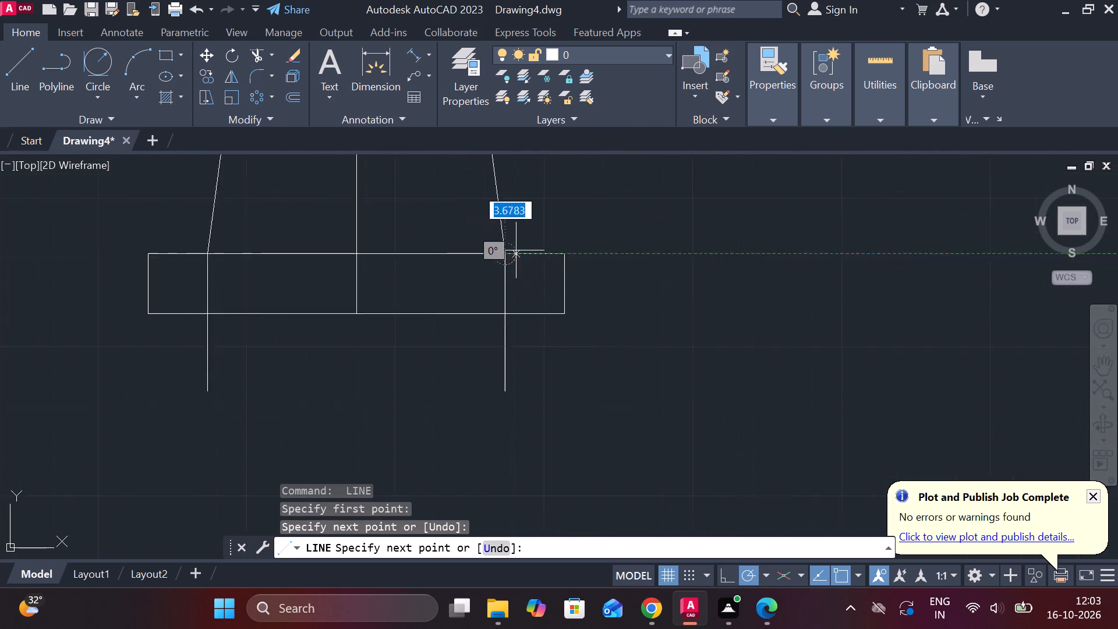
pyautogui.moveTo(515, 252); pyautogui.dragTo(520, 345, button='middle')
pyautogui.press('Escape')
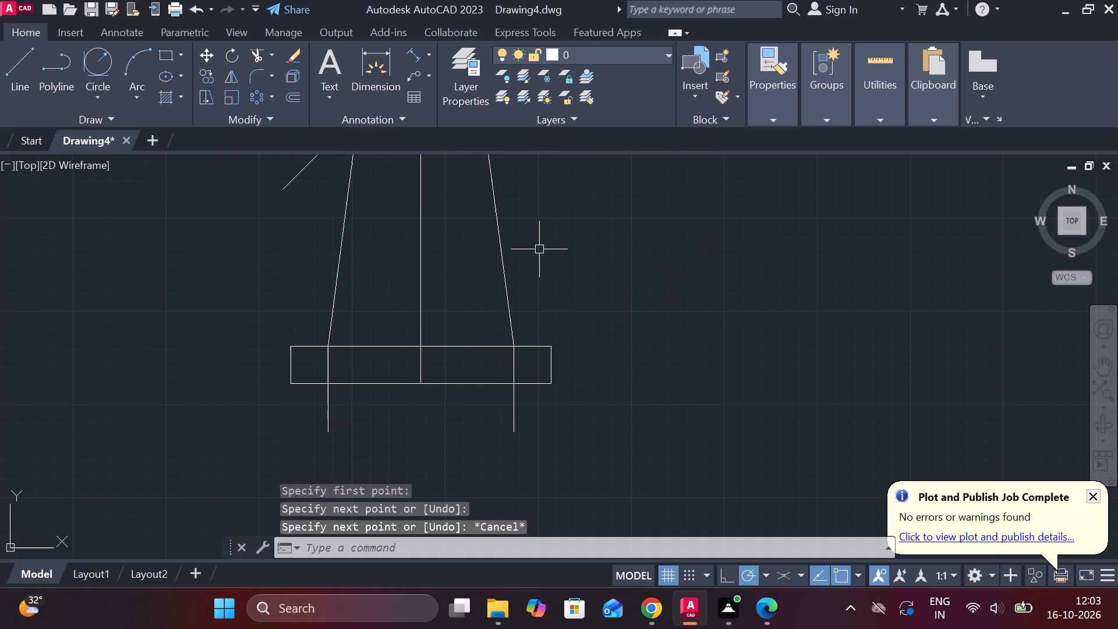
# Trim the part of the left vertical line that lies inside the base.
pyautogui.scroll(-1, 523, 249)
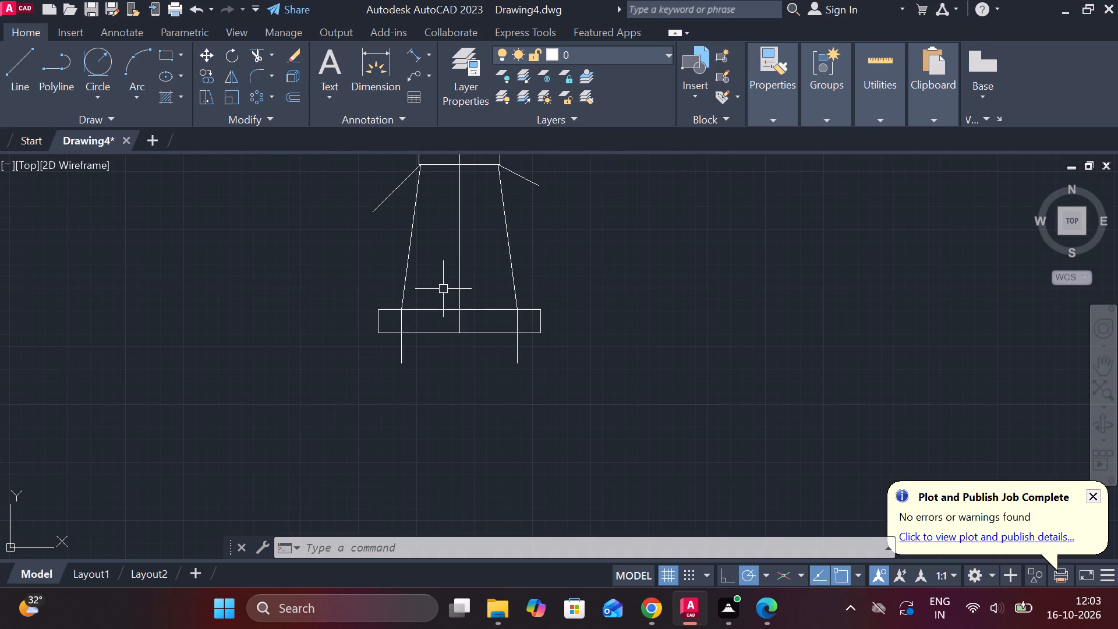
pyautogui.scroll(2, 431, 316)
pyautogui.write('tr')
pyautogui.press('space')
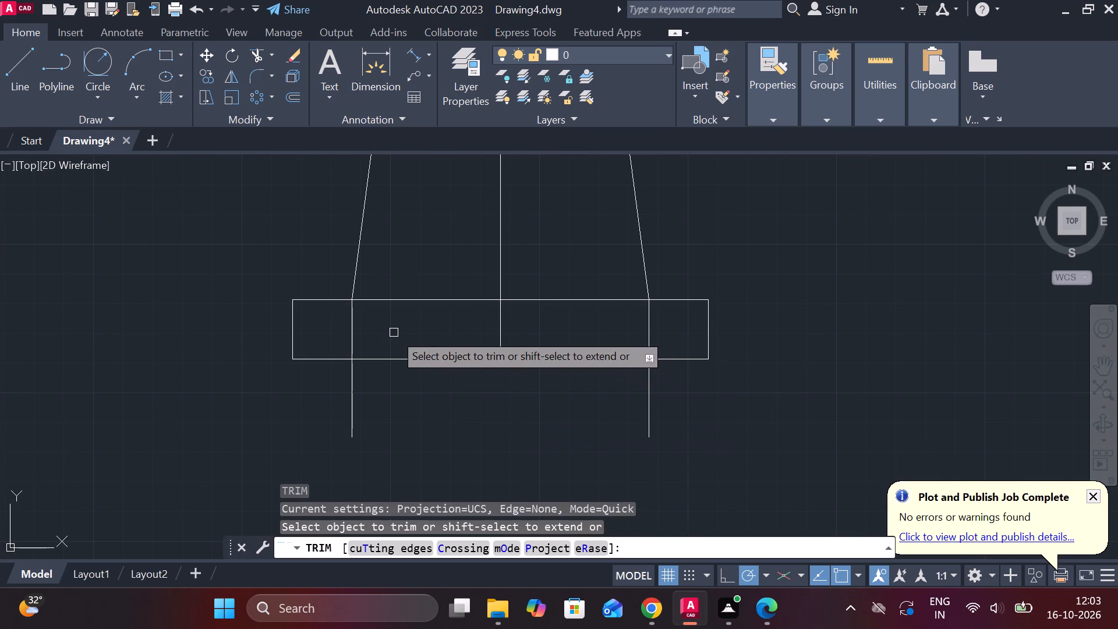
pyautogui.click(351, 321)
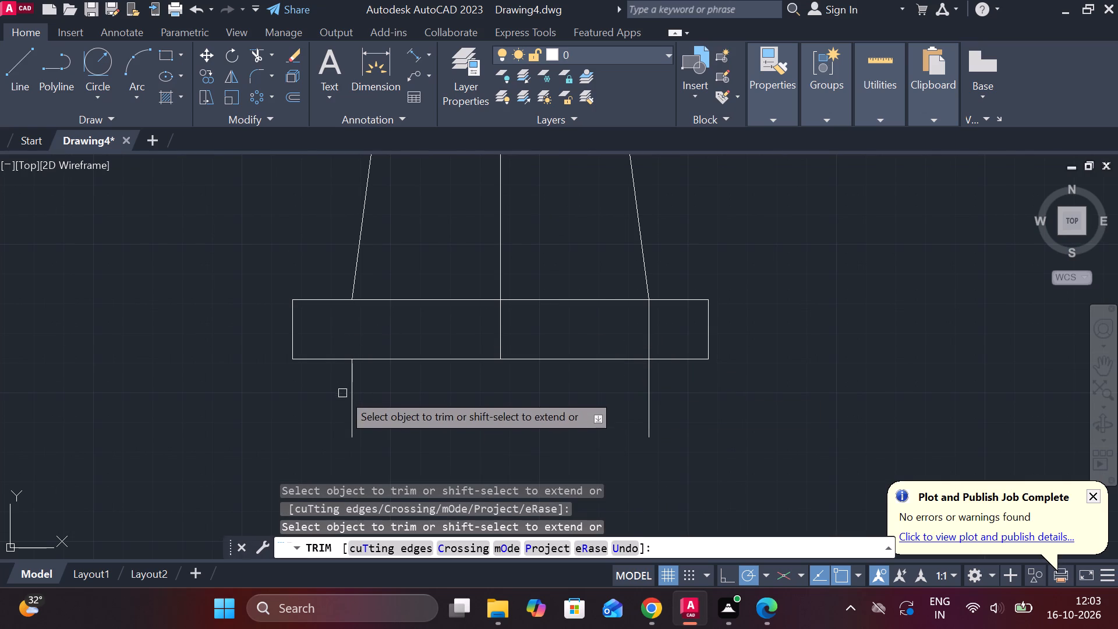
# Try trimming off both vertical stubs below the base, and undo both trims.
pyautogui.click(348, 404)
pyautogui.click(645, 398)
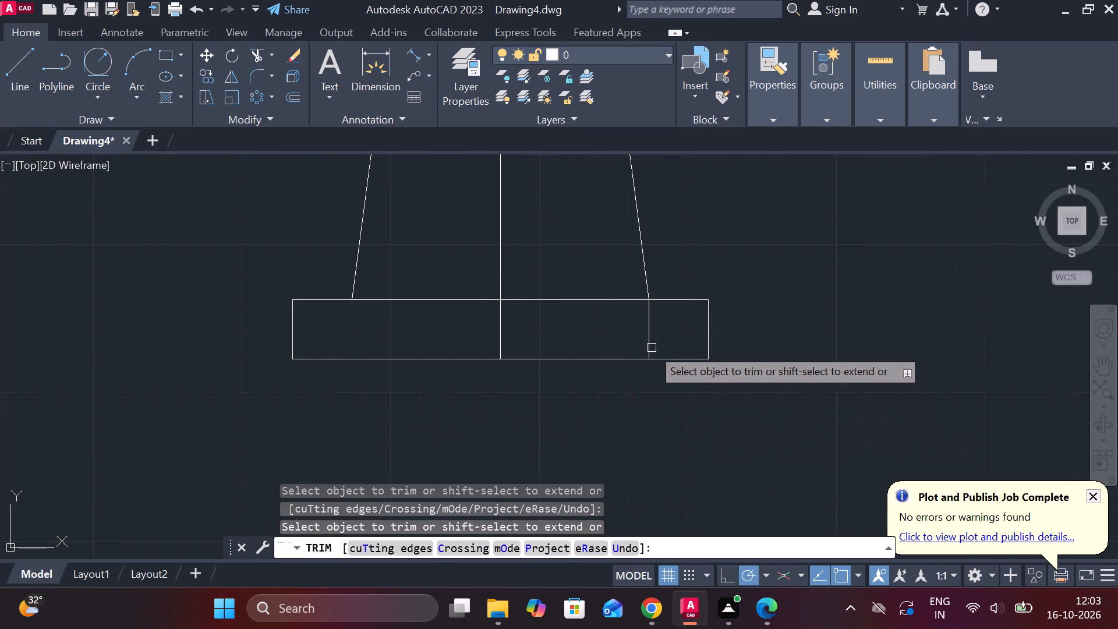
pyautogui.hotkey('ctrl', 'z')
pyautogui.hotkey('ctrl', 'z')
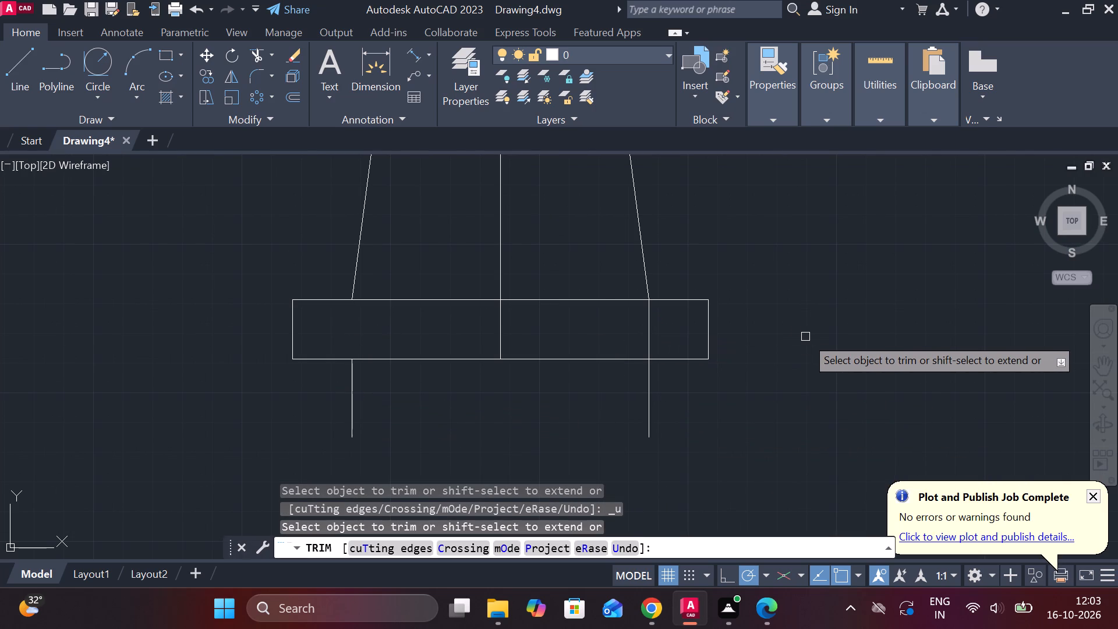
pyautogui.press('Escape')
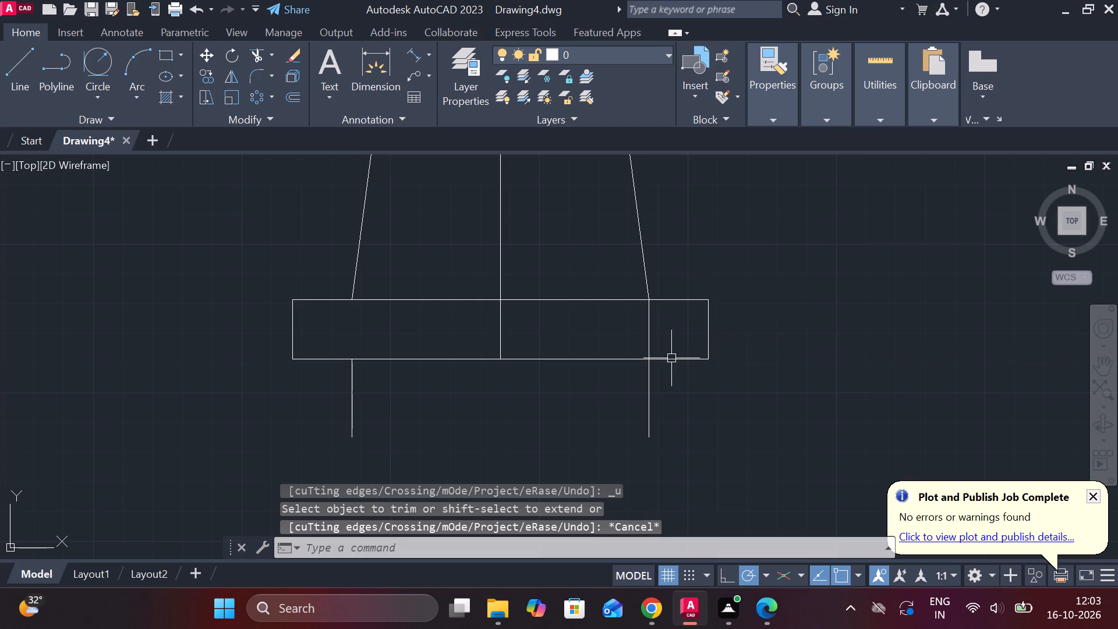
# Trim the part of the right vertical line that lies inside the base, keeping the stub below it.
pyautogui.write('tr')
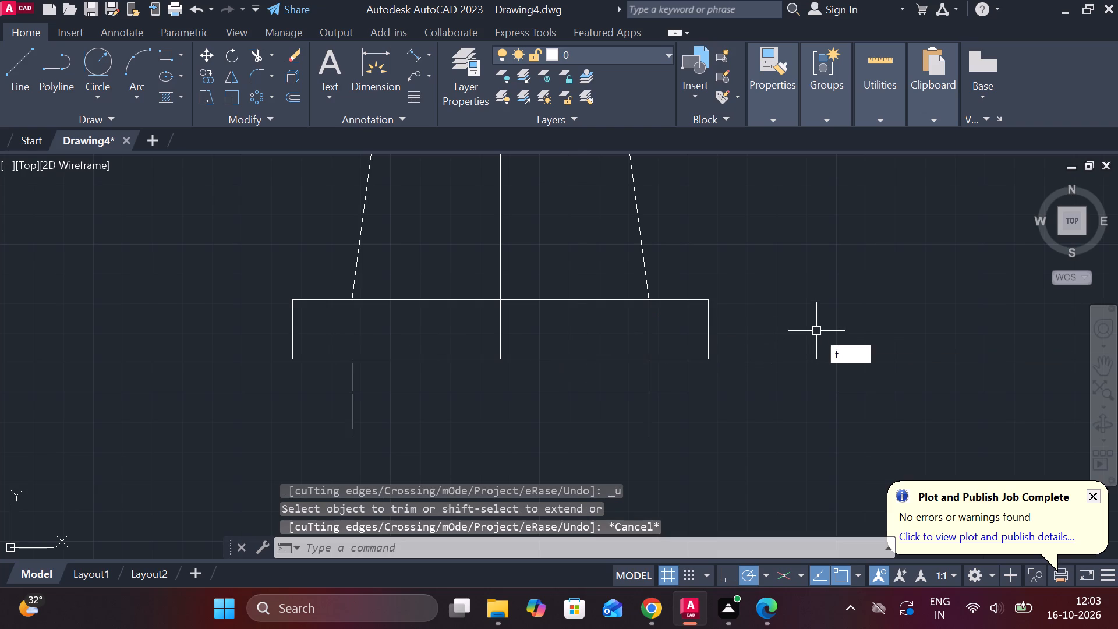
pyautogui.press('space')
pyautogui.click(644, 337)
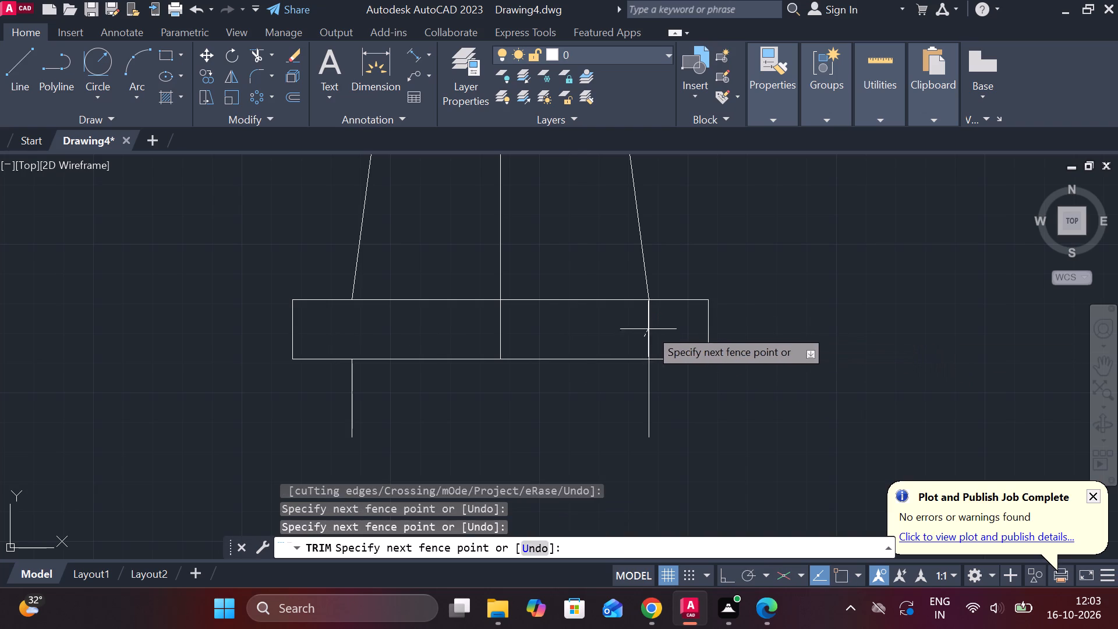
pyautogui.click(650, 328)
pyautogui.scroll(-1, 731, 289)
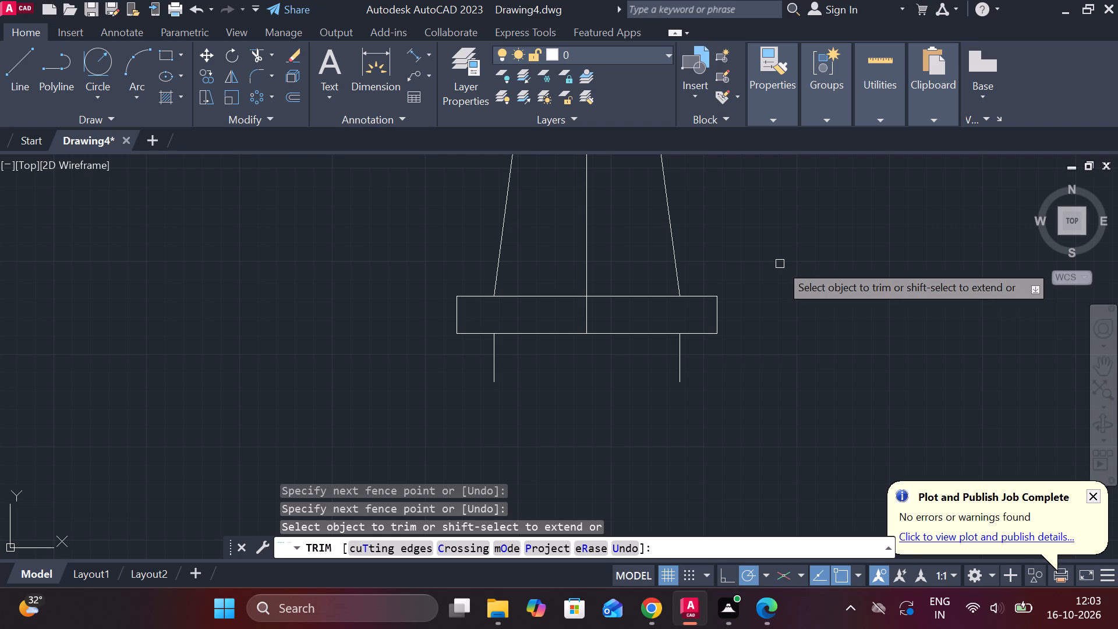
pyautogui.scroll(-1, 780, 264)
pyautogui.moveTo(780, 264); pyautogui.dragTo(737, 392, button='middle')
pyautogui.press('Escape')
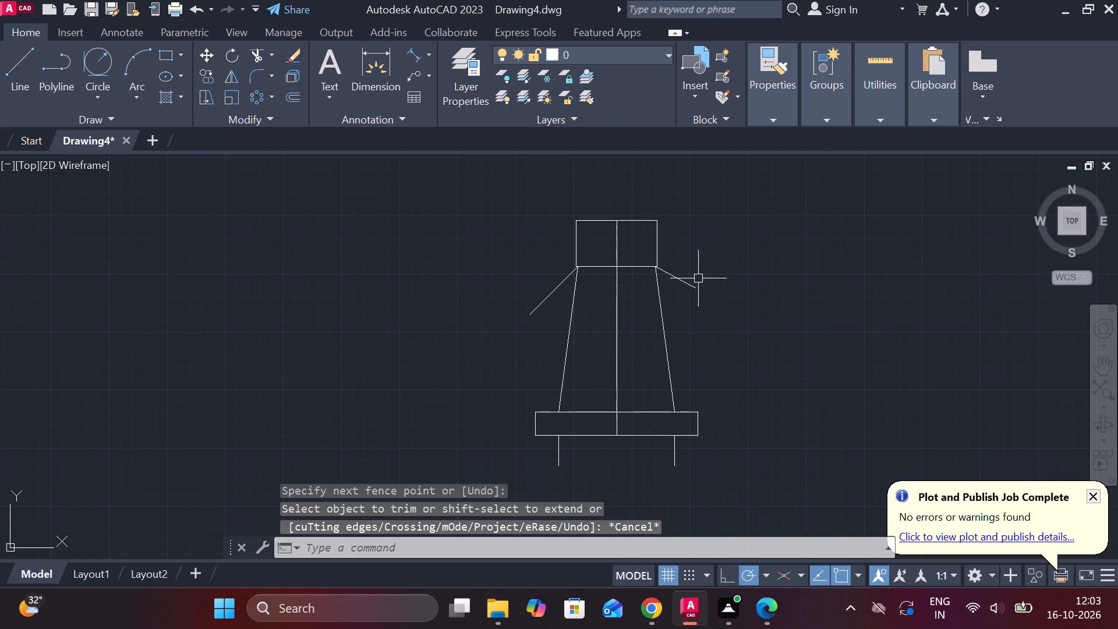
# Trim away the two short sloping lines outside the slanted sides at the head's bottom edge.
pyautogui.press('space')
pyautogui.click(678, 278)
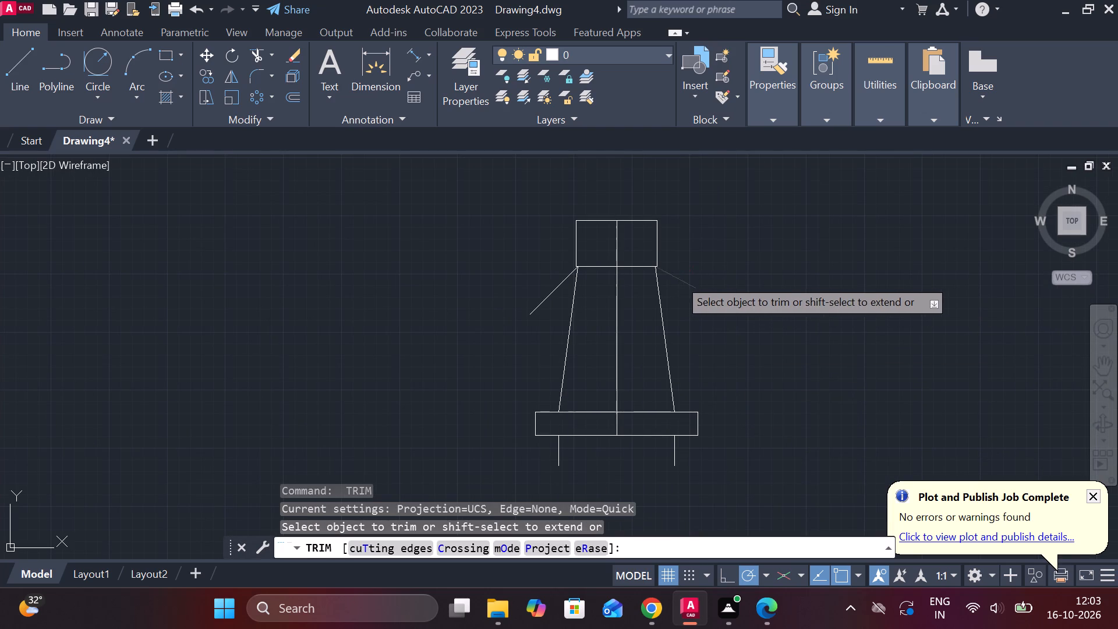
pyautogui.click(554, 289)
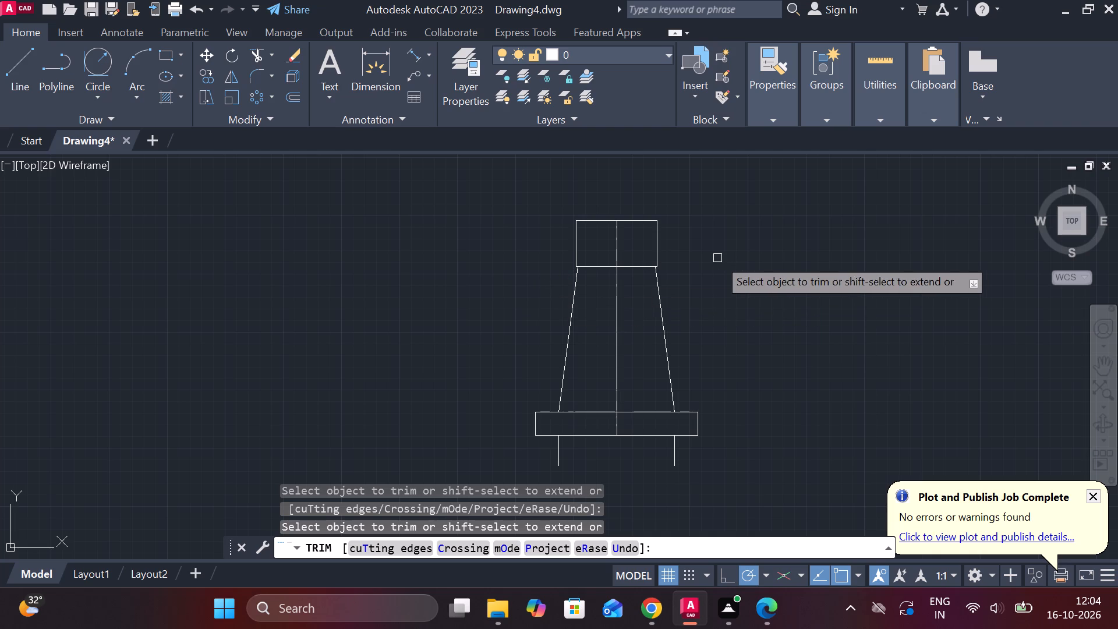
pyautogui.scroll(1, 723, 257)
pyautogui.moveTo(723, 257); pyautogui.dragTo(710, 351, button='middle')
pyautogui.press('Escape')
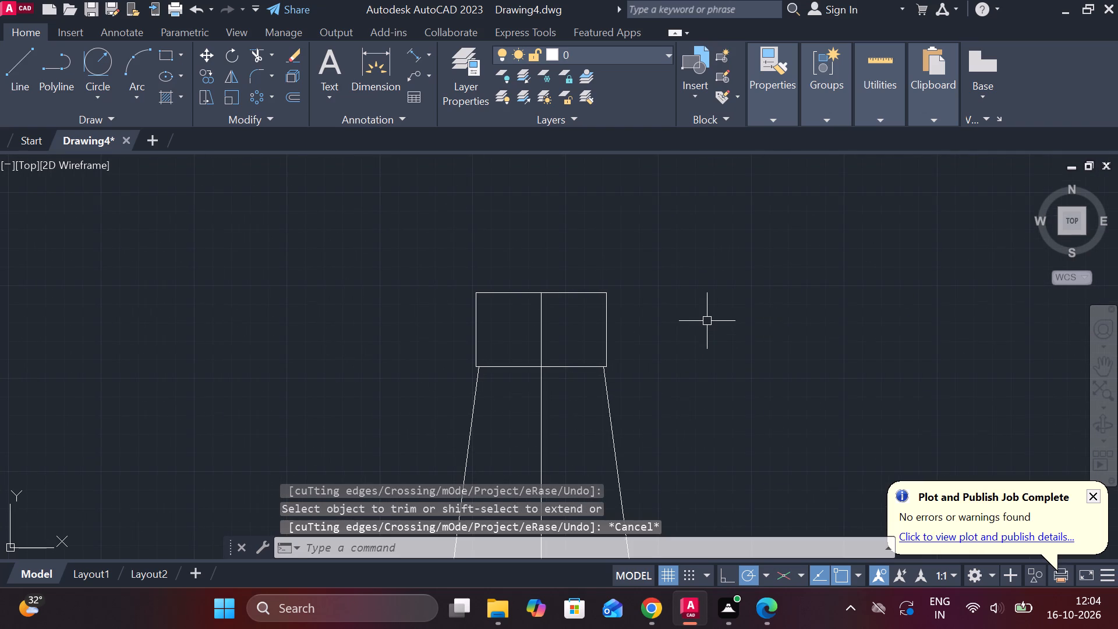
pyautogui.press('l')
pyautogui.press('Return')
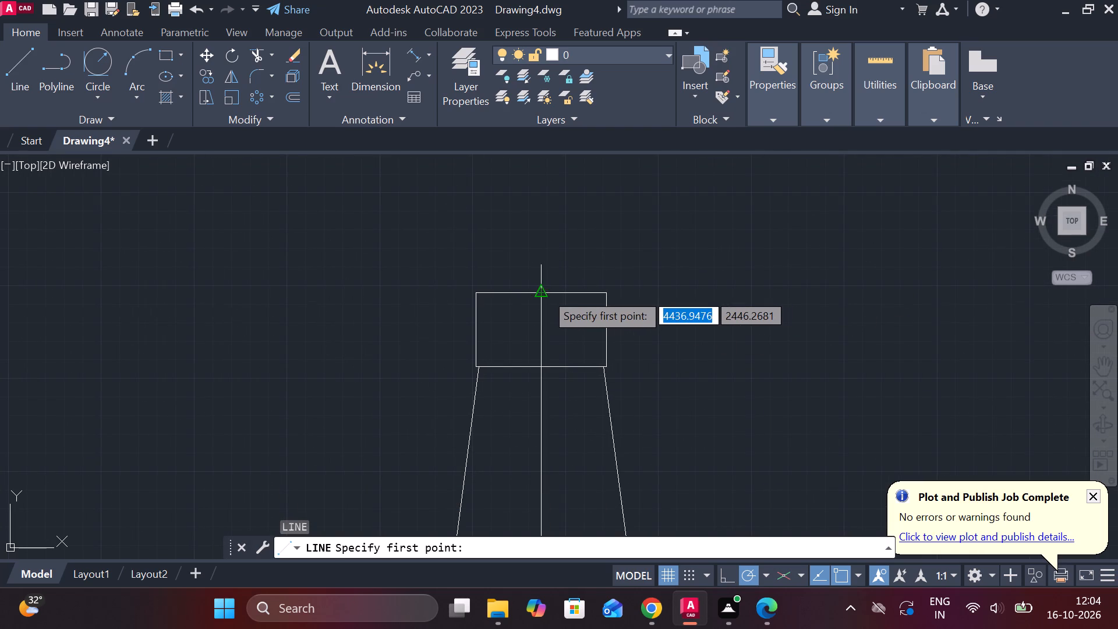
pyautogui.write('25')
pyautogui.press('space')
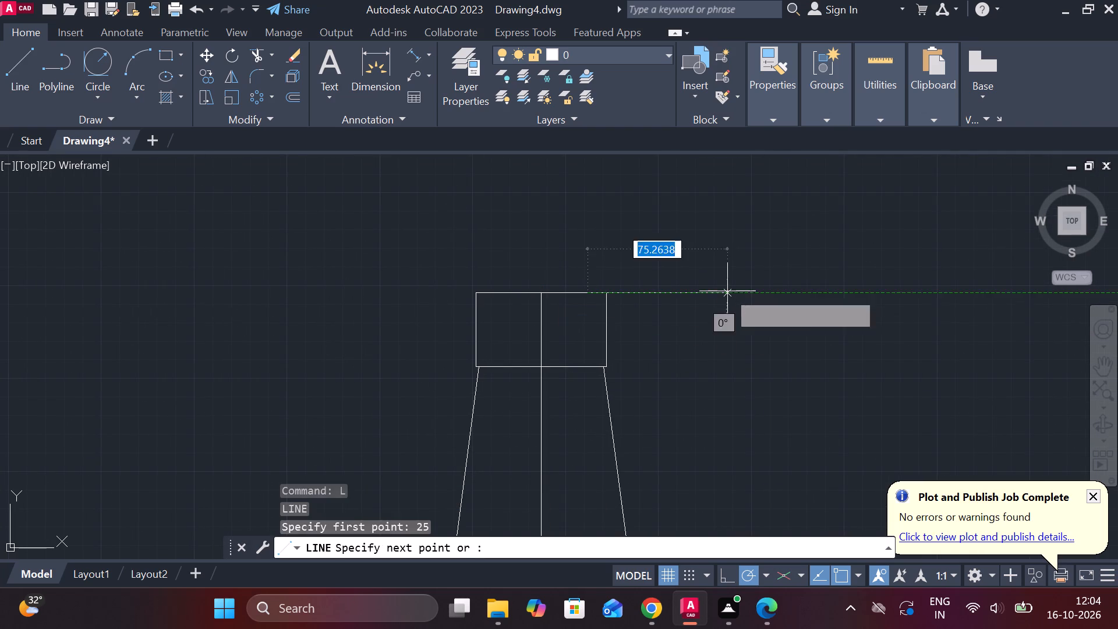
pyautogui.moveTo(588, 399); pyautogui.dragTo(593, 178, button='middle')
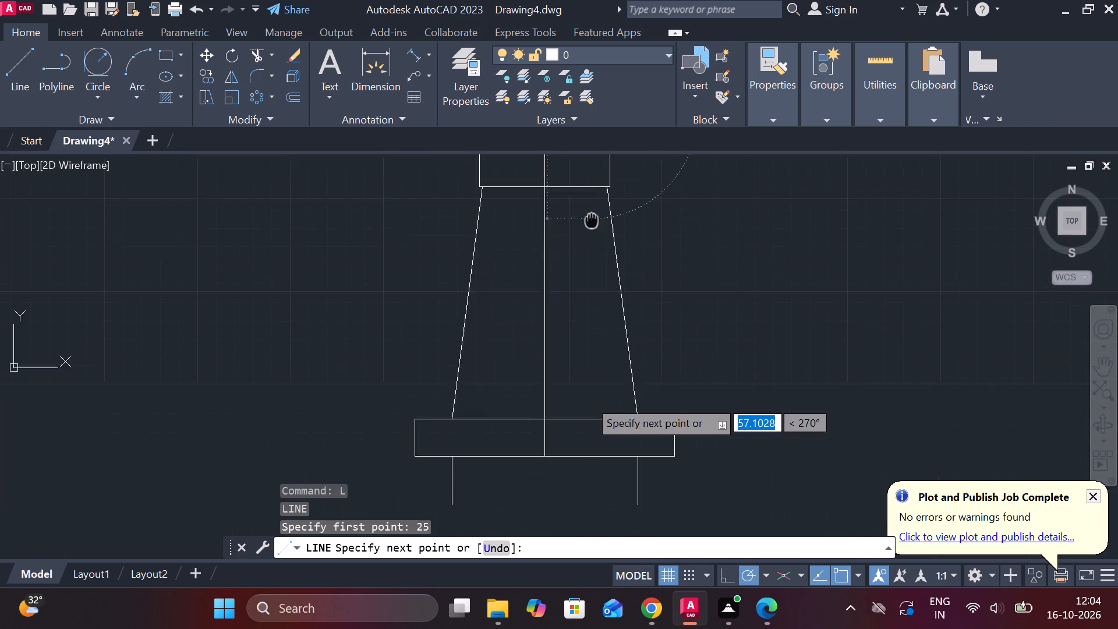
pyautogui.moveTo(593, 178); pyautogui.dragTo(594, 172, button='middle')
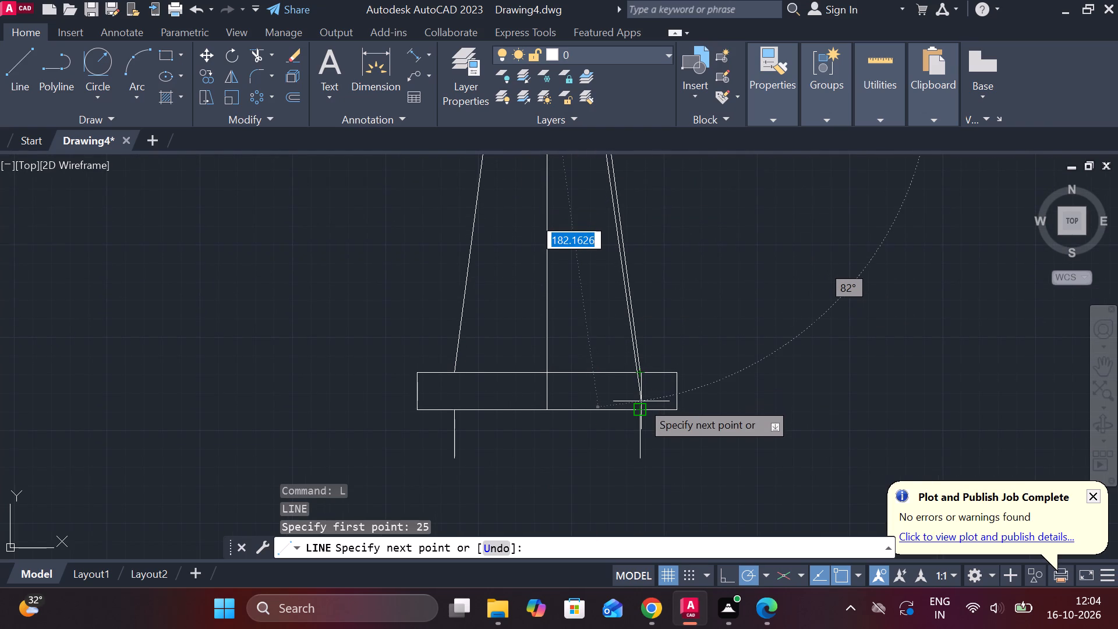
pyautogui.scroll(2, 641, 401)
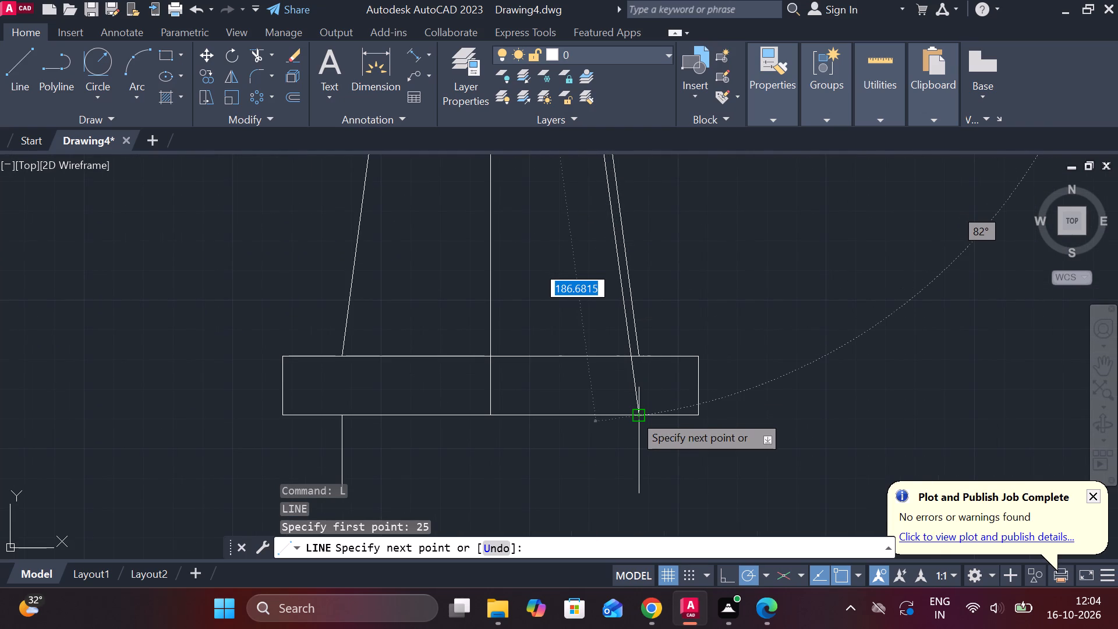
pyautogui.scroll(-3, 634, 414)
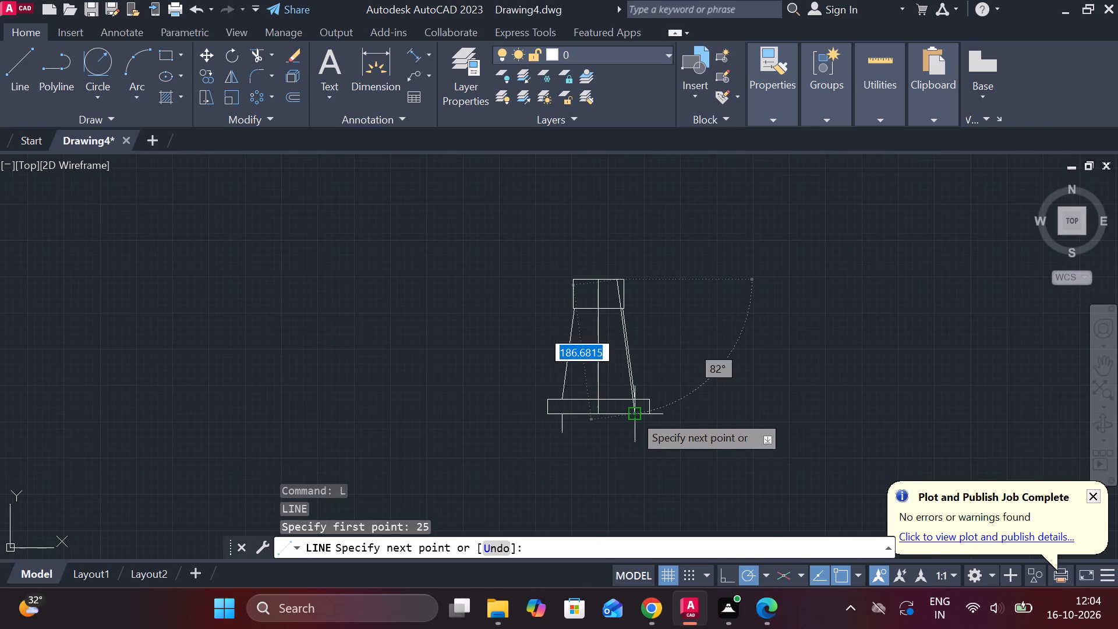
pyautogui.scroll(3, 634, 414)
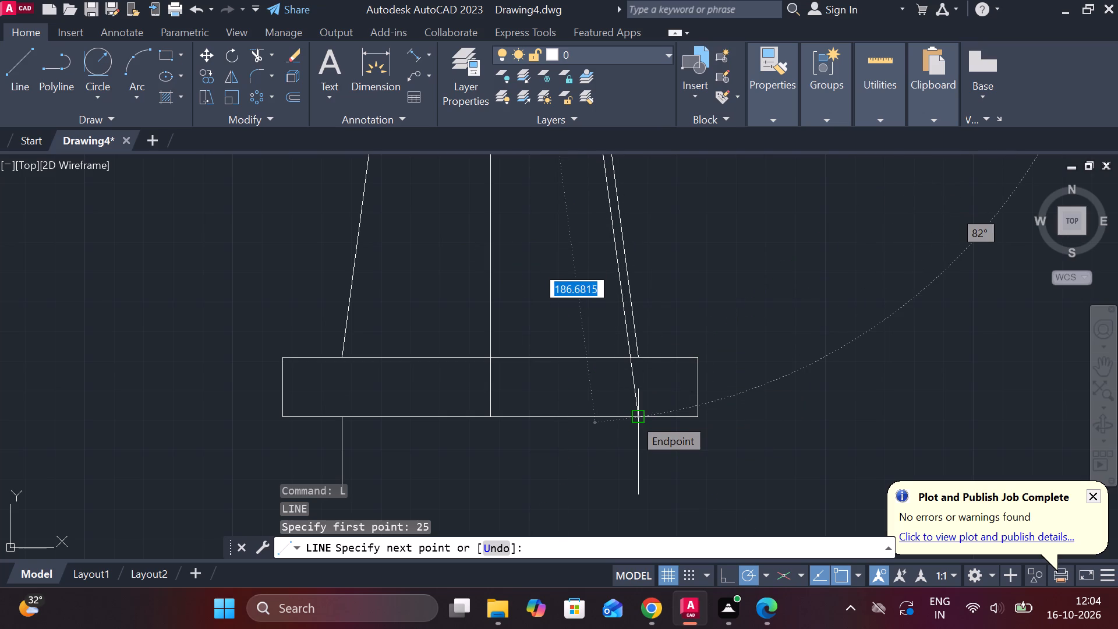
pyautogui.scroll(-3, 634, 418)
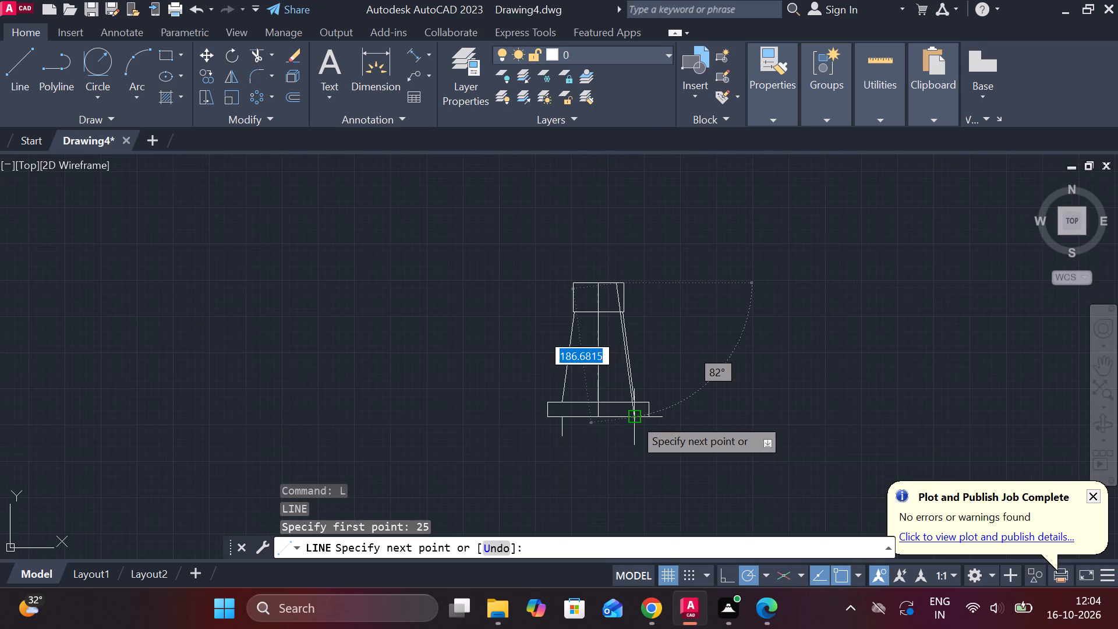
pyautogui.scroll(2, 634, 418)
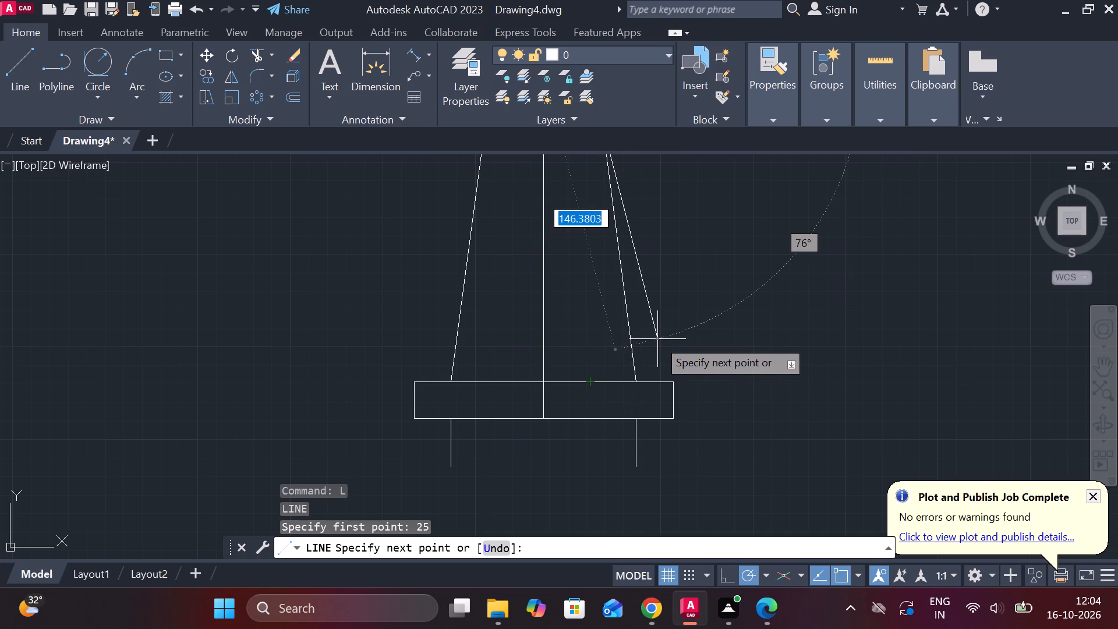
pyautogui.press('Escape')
# Copy the right slanted side 10 horizontally inward, toward the centre line.
pyautogui.scroll(-2, 668, 332)
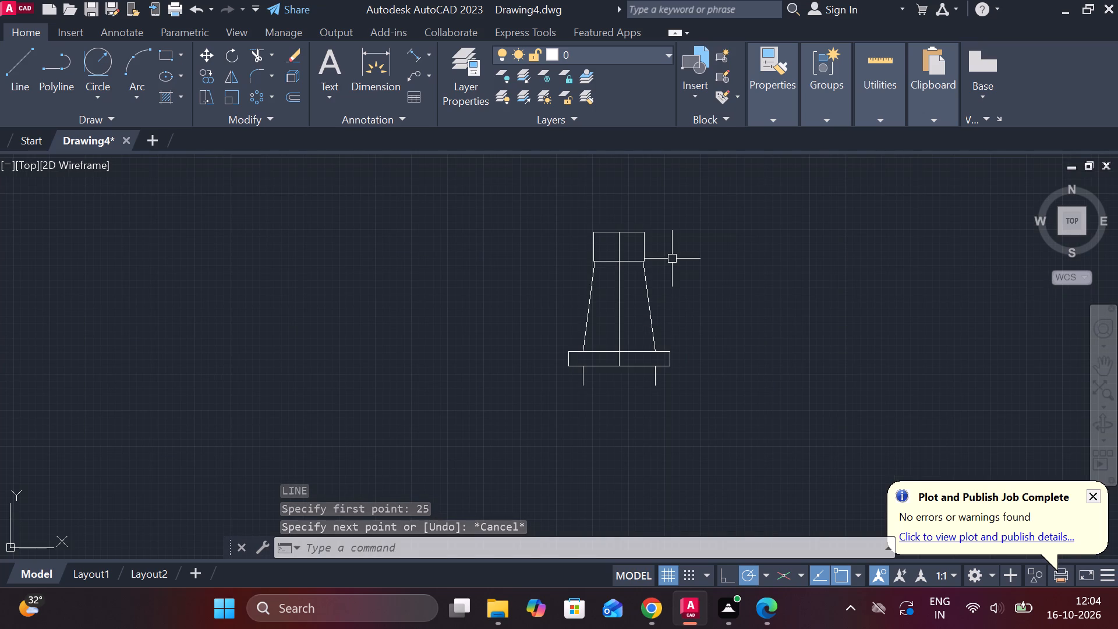
pyautogui.scroll(3, 653, 259)
pyautogui.middleClick(662, 260)
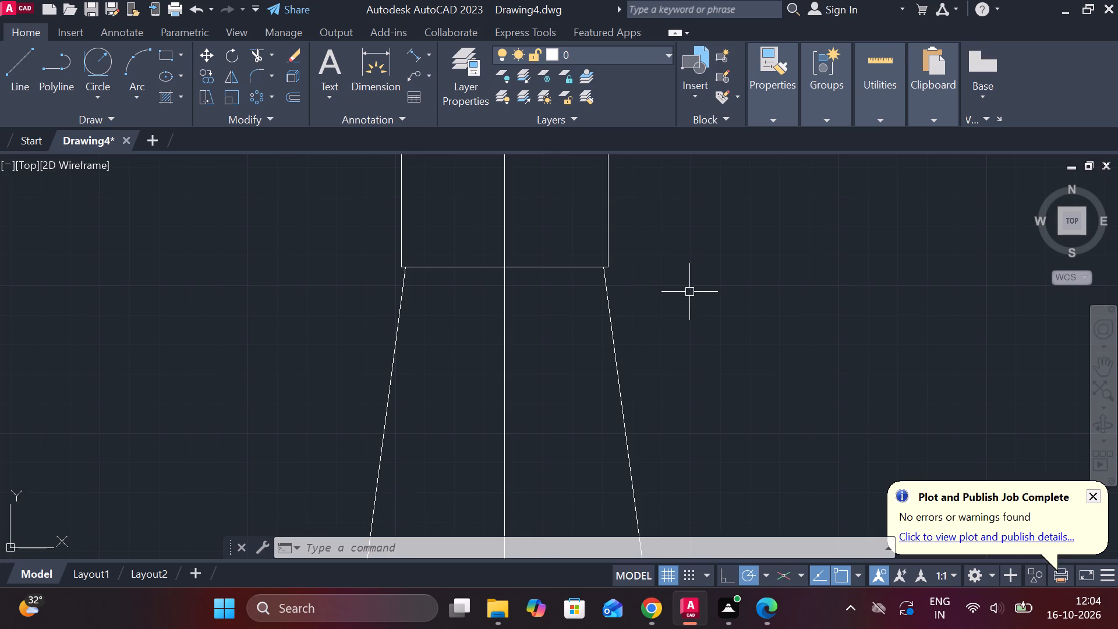
pyautogui.scroll(-1, 689, 301)
pyautogui.moveTo(682, 330); pyautogui.dragTo(659, 324, button='middle')
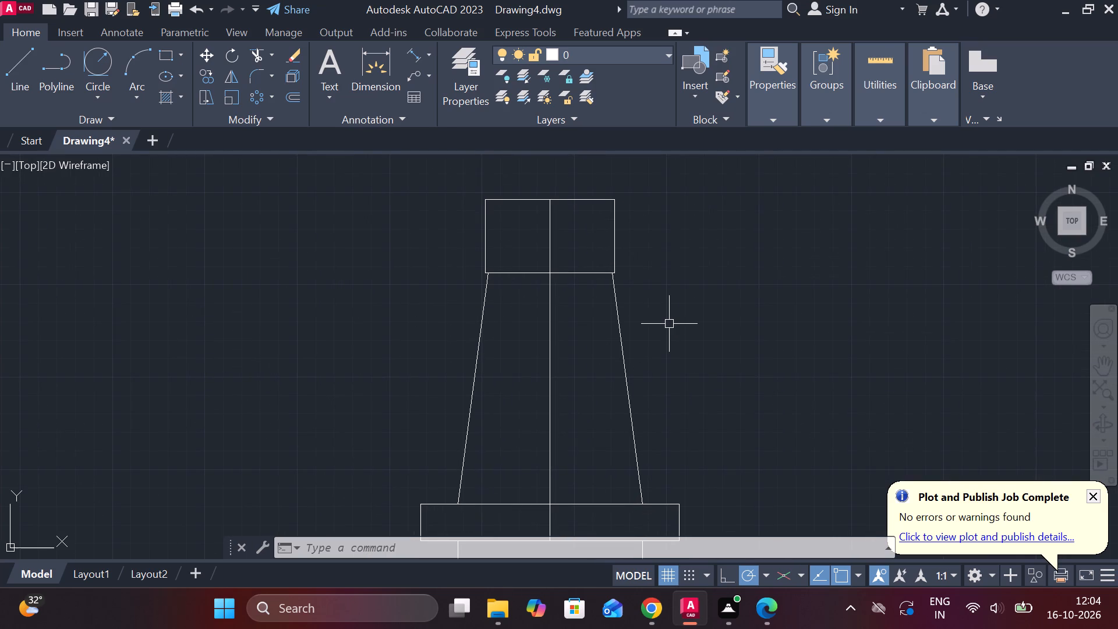
pyautogui.click(626, 370)
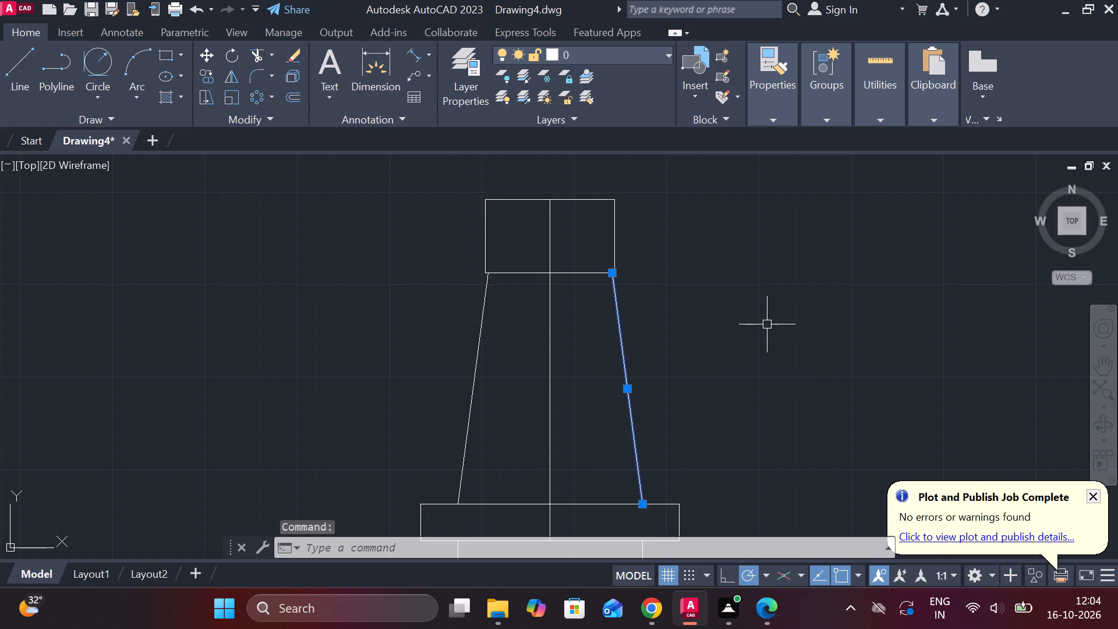
pyautogui.write('co')
pyautogui.press('Return')
pyautogui.click(624, 386)
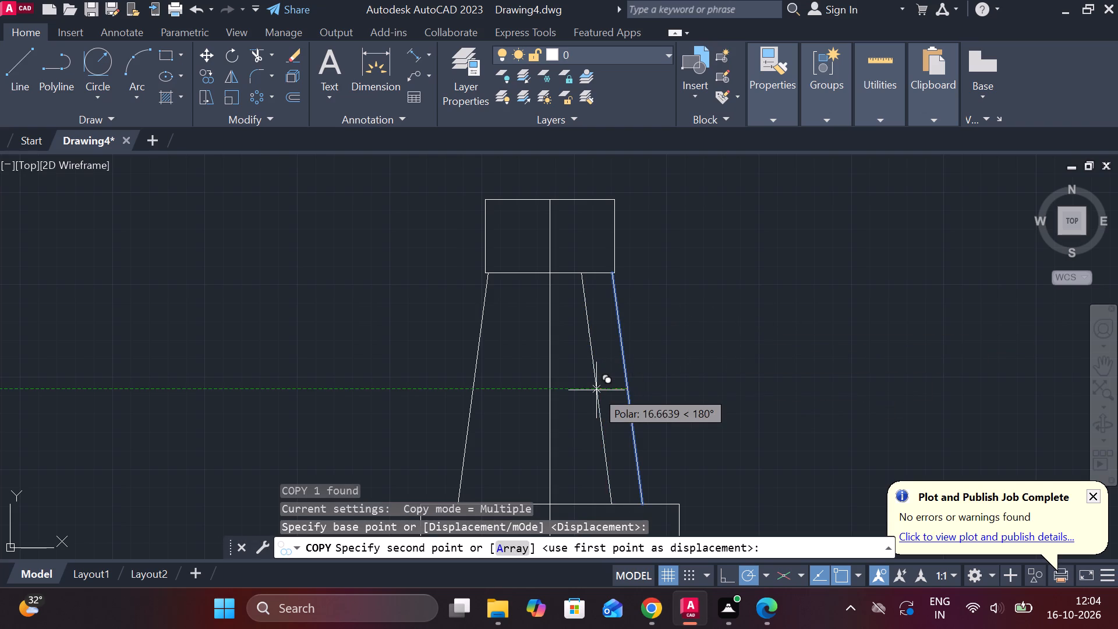
pyautogui.write('10')
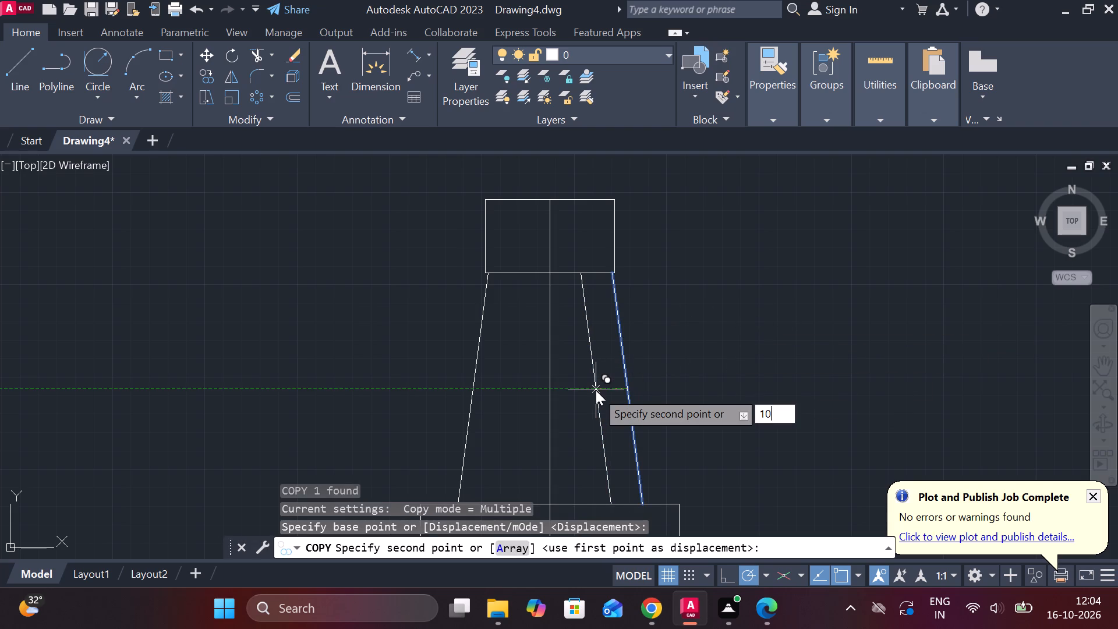
pyautogui.press('Return')
pyautogui.press('Escape')
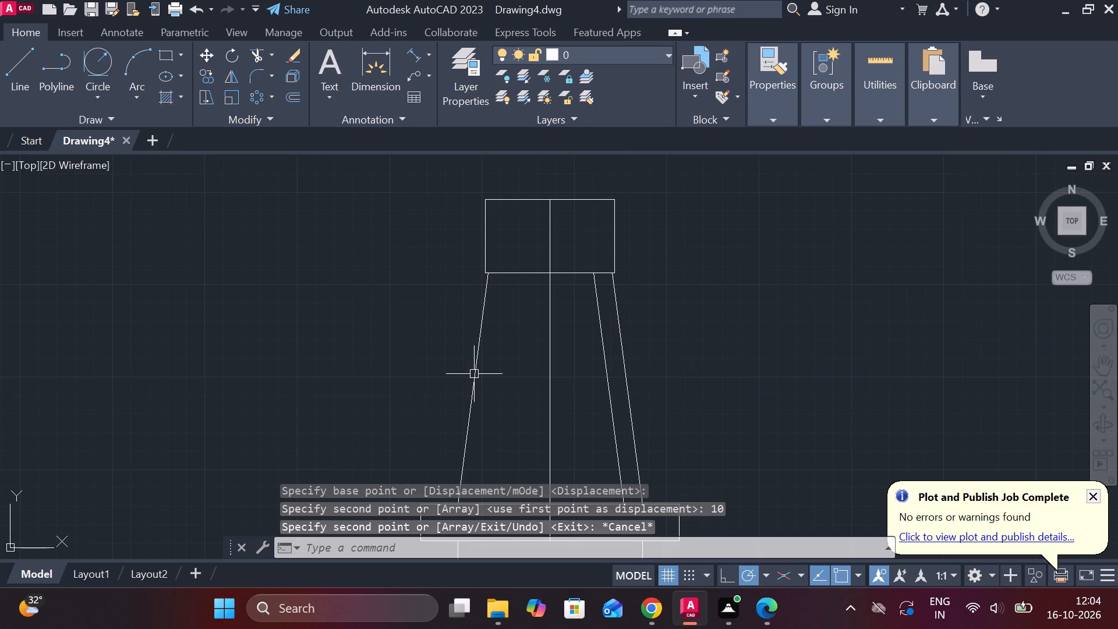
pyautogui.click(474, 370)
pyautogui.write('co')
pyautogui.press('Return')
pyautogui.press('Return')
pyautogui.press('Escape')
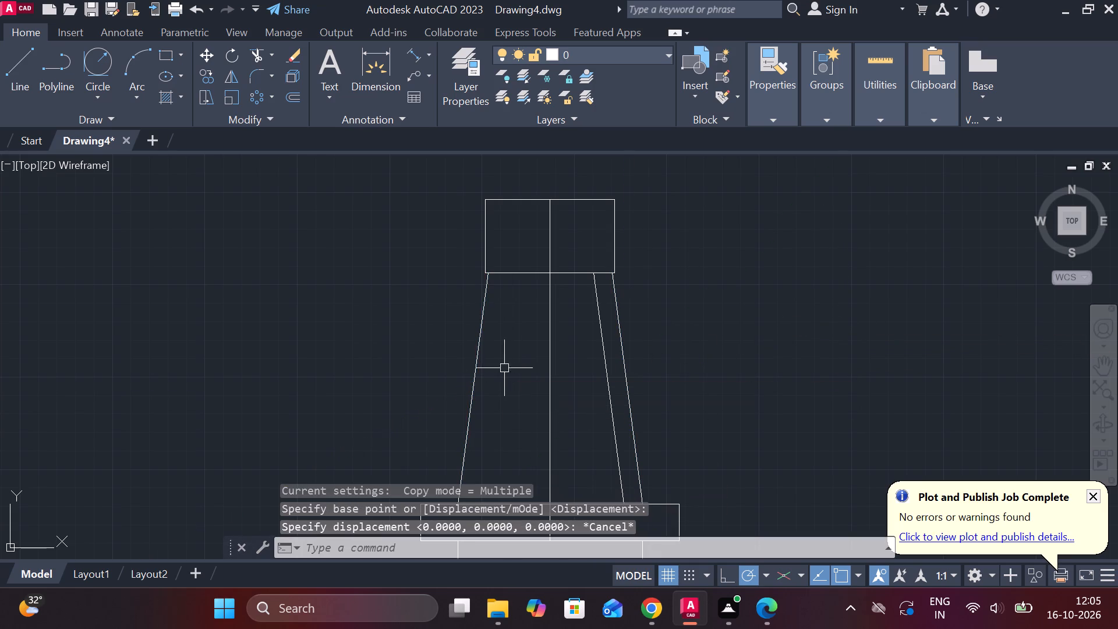
# Offset the left slanted side 10 inward, toward the centre line.
pyautogui.click(479, 341)
pyautogui.press('o')
pyautogui.press('Return')
pyautogui.press('Return')
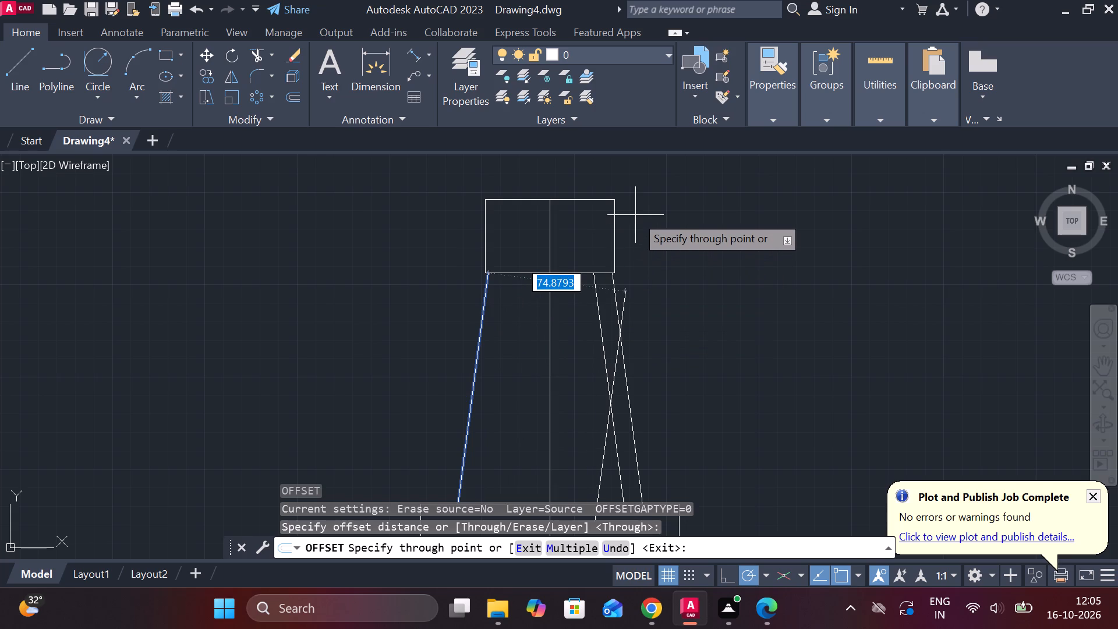
pyautogui.write('10')
pyautogui.press('Return')
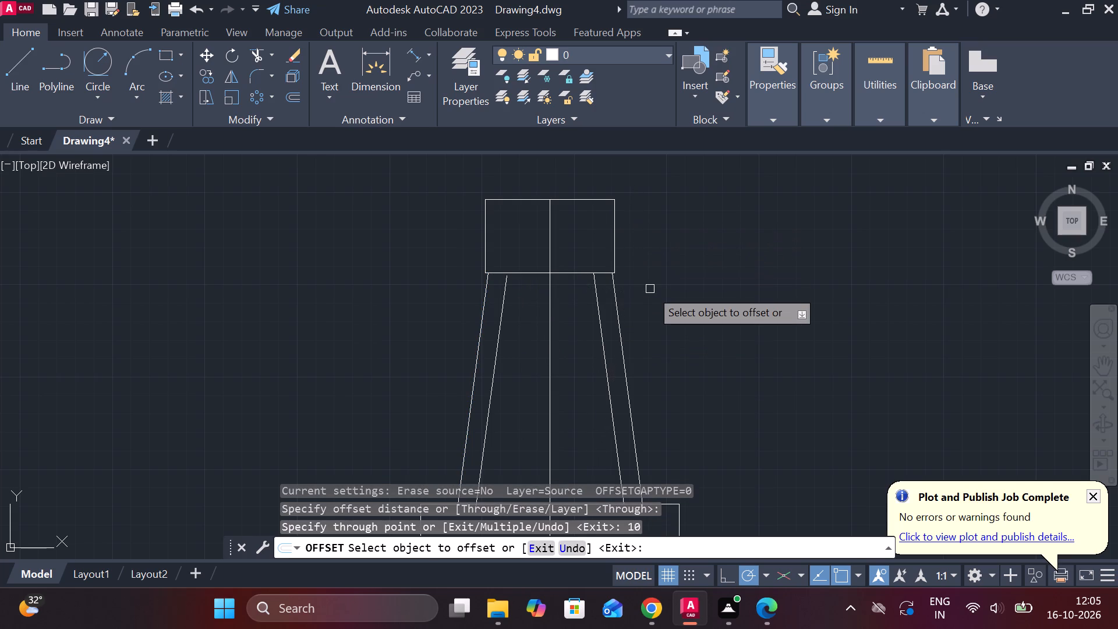
pyautogui.moveTo(650, 289); pyautogui.dragTo(660, 292, button='middle')
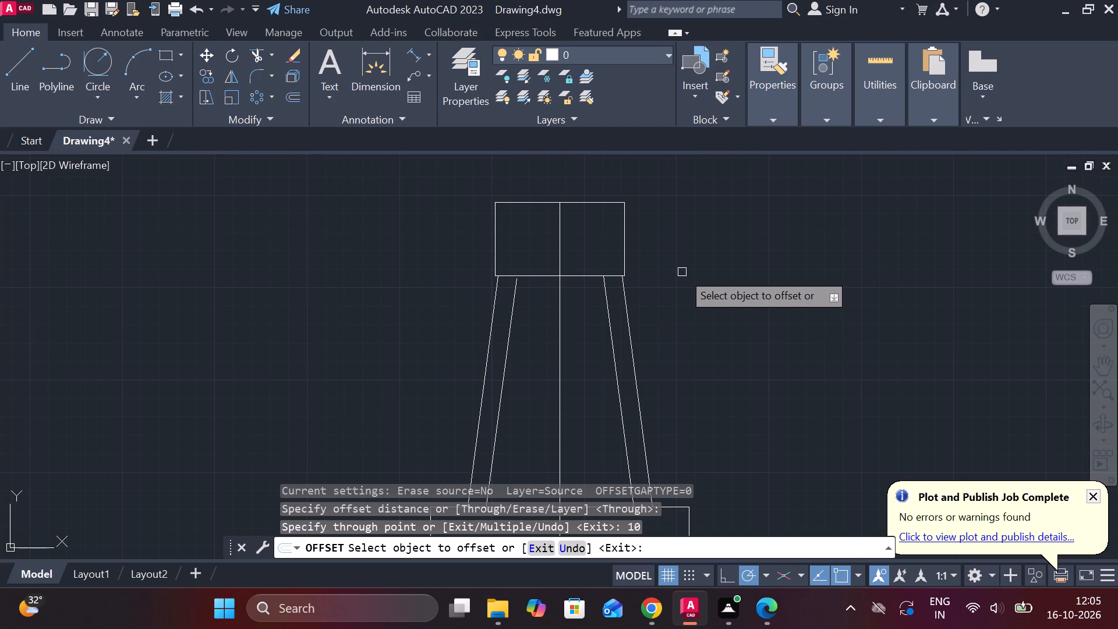
pyautogui.press('Escape')
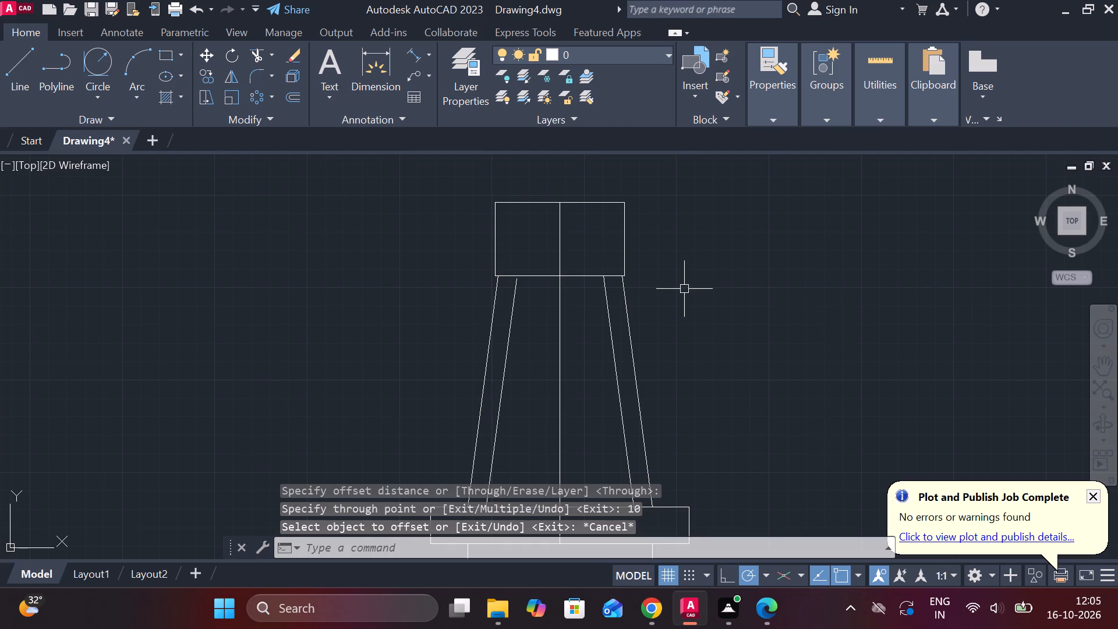
# Draw a line from the midpoint of the head's bottom edge 10 down, continuing horizontally about 52 rightward past the right slanted side.
pyautogui.press('l')
pyautogui.press('Return')
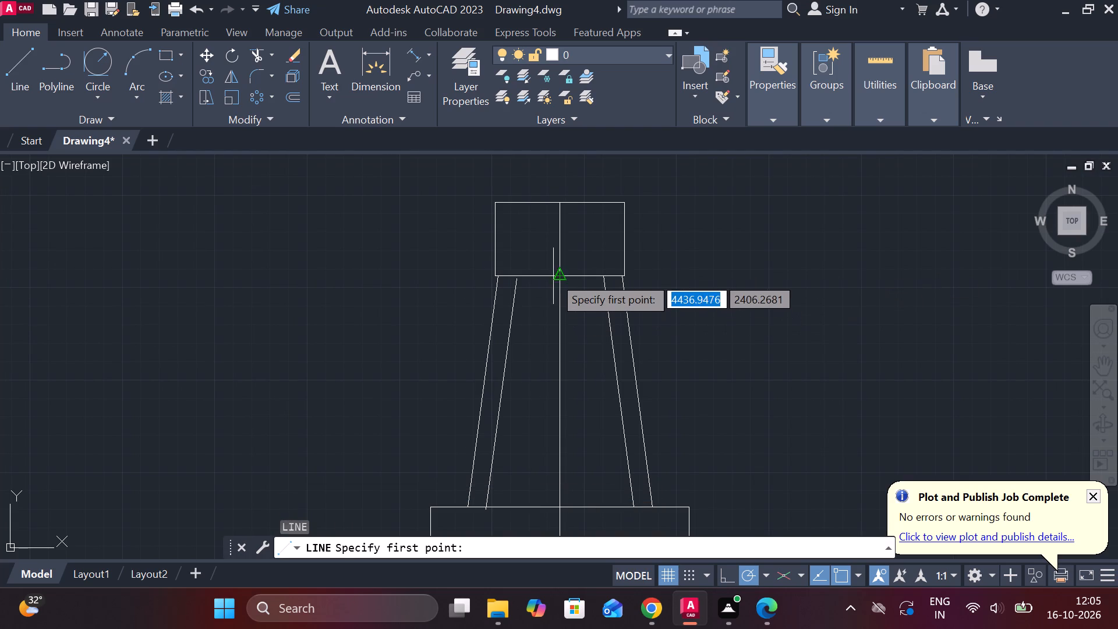
pyautogui.click(556, 274)
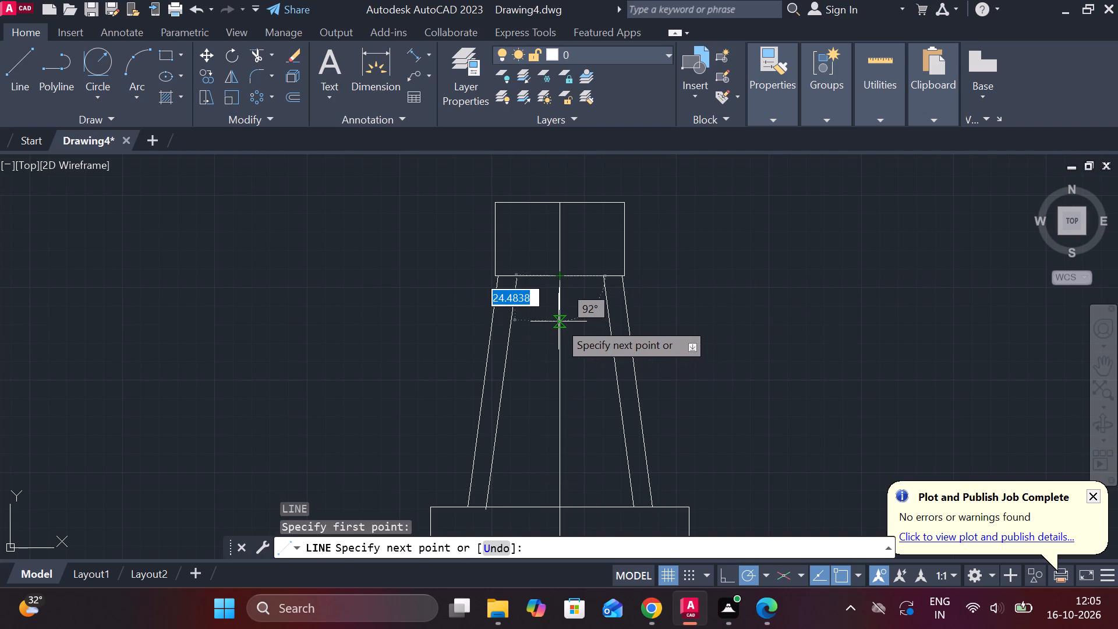
pyautogui.scroll(-3, 558, 353)
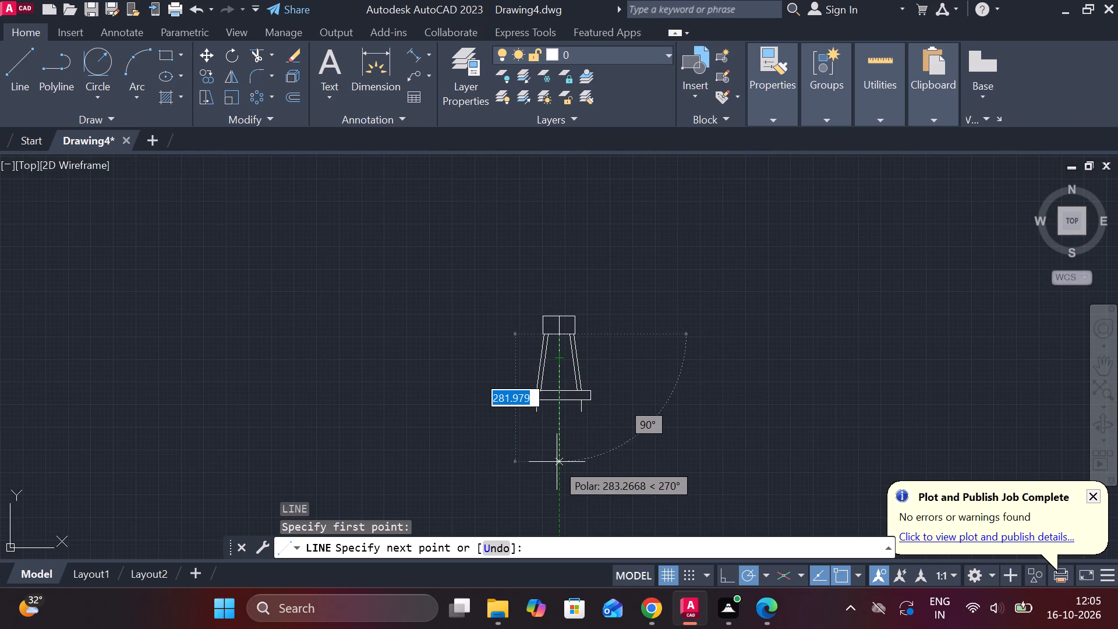
pyautogui.write('10')
pyautogui.press('Return')
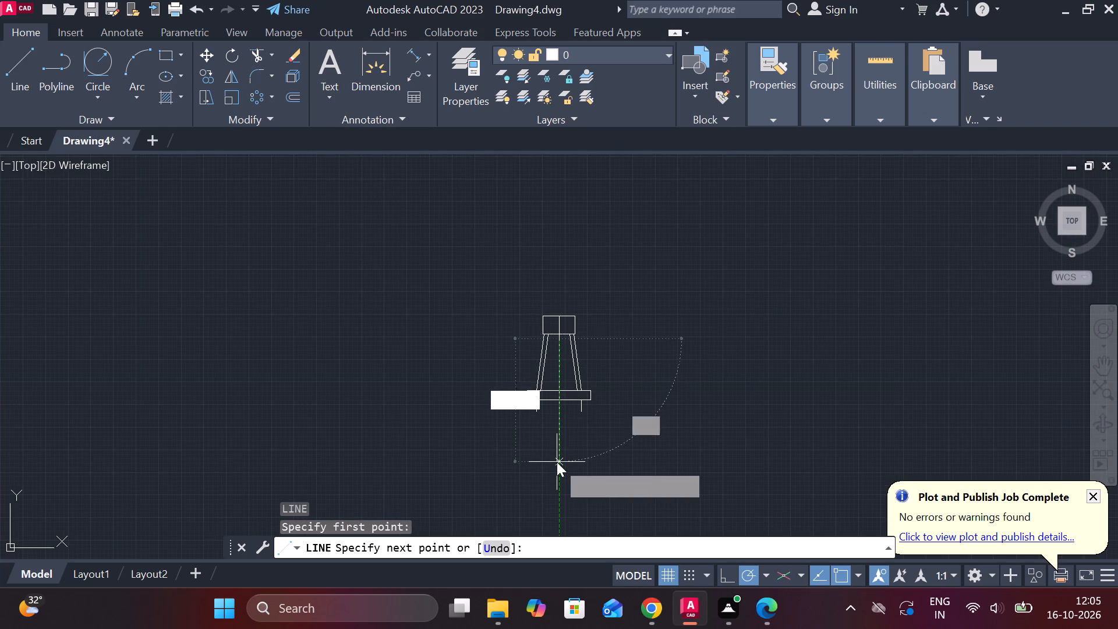
pyautogui.scroll(3, 536, 356)
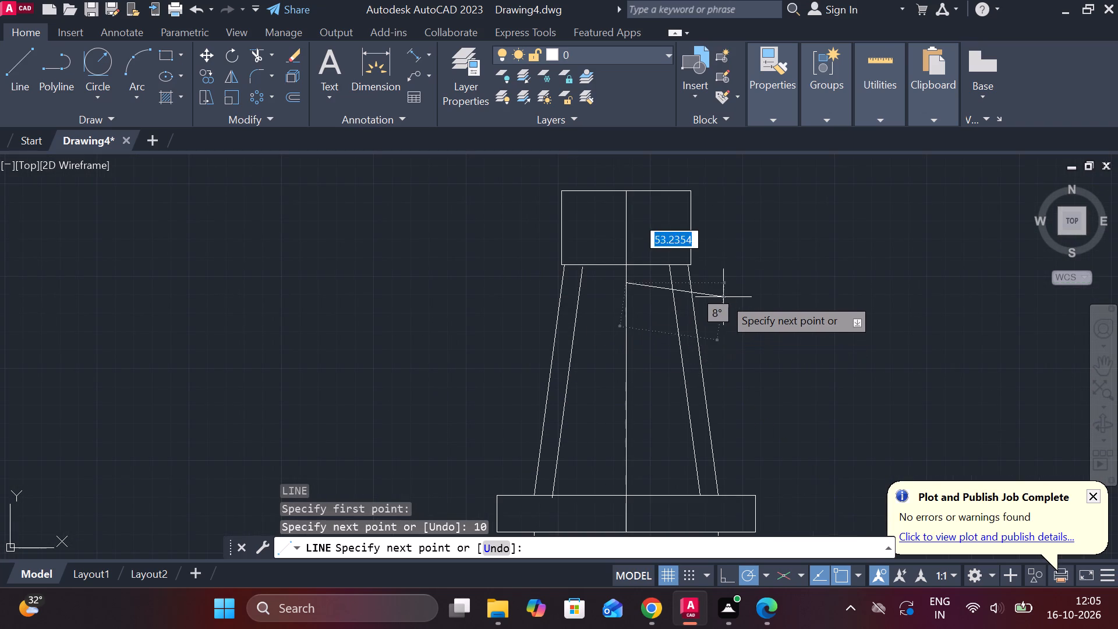
pyautogui.scroll(2, 722, 296)
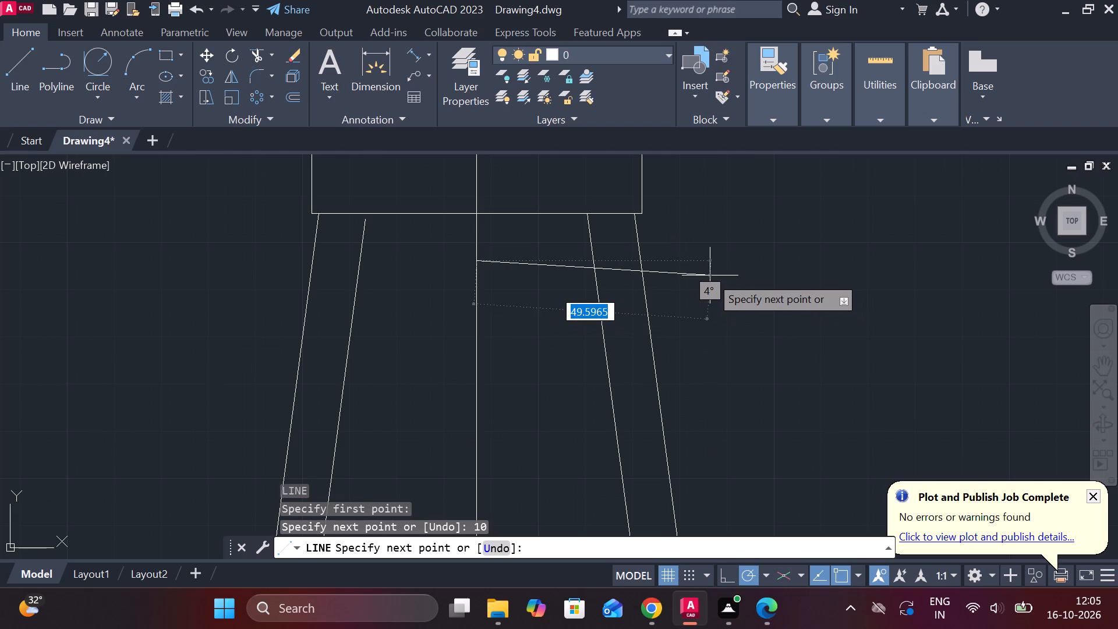
pyautogui.click(721, 263)
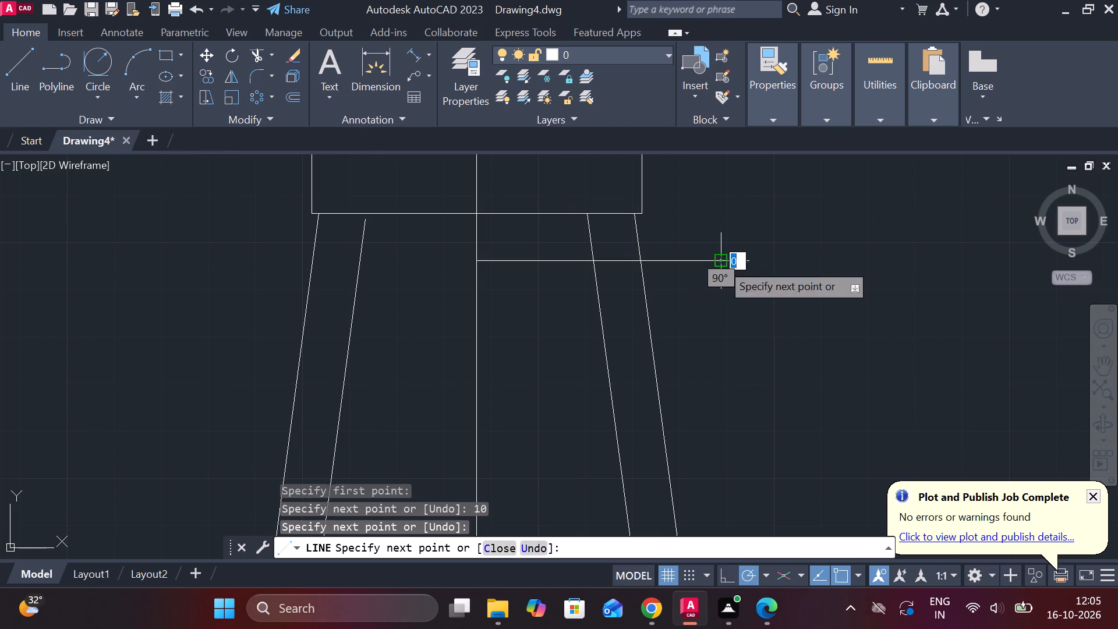
pyautogui.press('Escape')
# Lengthen the horizontal line leftward from the centre line, past the left slanted side.
pyautogui.click(536, 264)
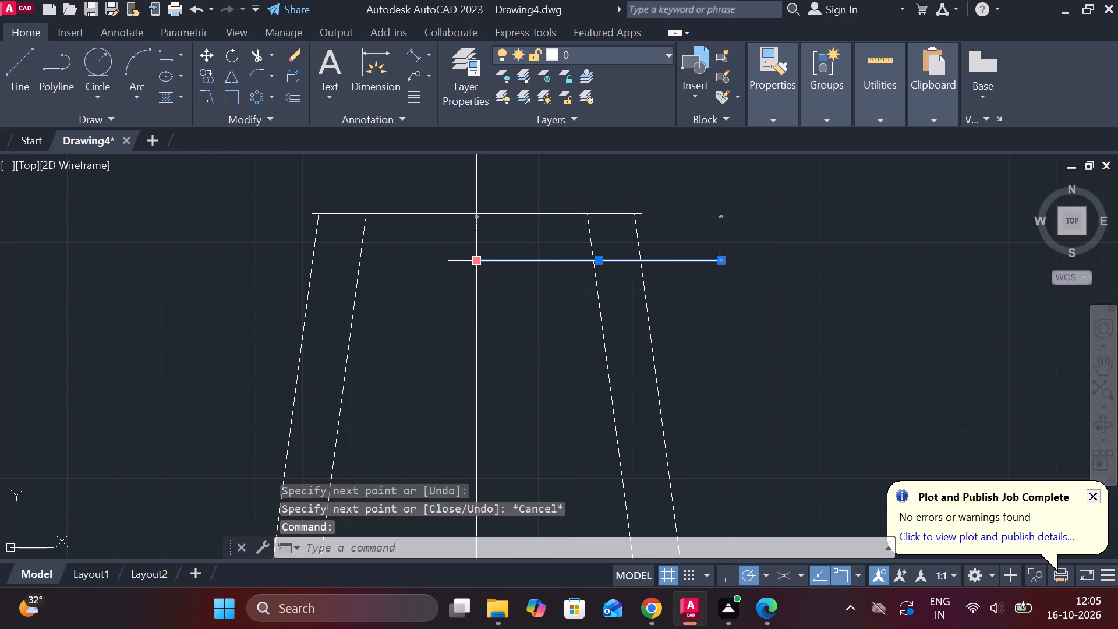
pyautogui.click(545, 301)
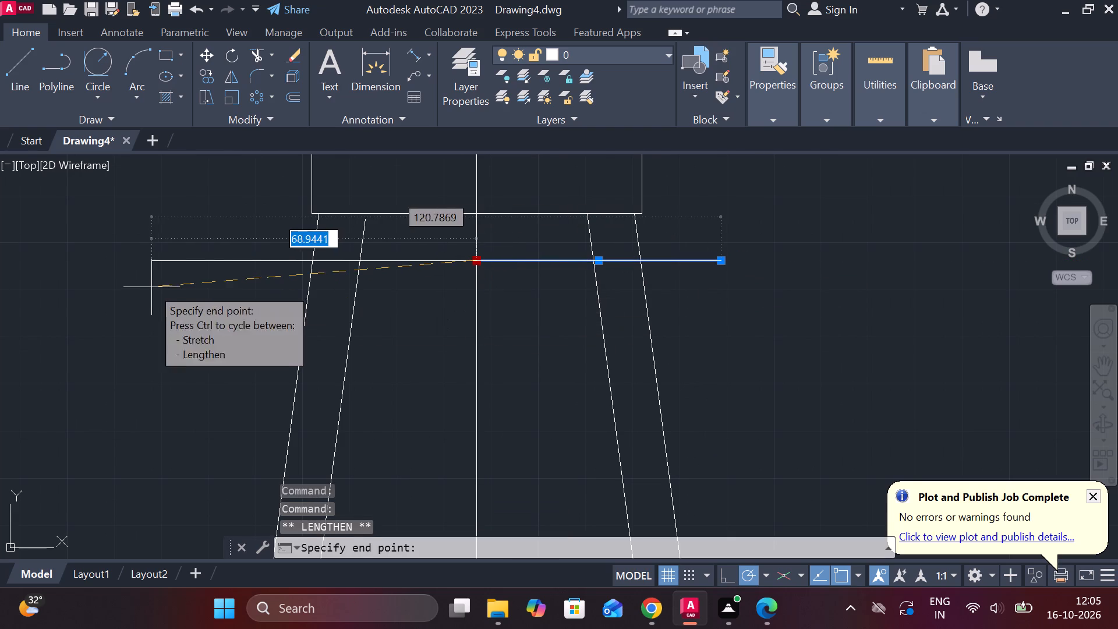
pyautogui.click(173, 284)
pyautogui.press('Escape')
# Trim the horizontal line on both sides so it spans only between the two inner slanted lines.
pyautogui.moveTo(463, 301); pyautogui.dragTo(500, 335, button='middle')
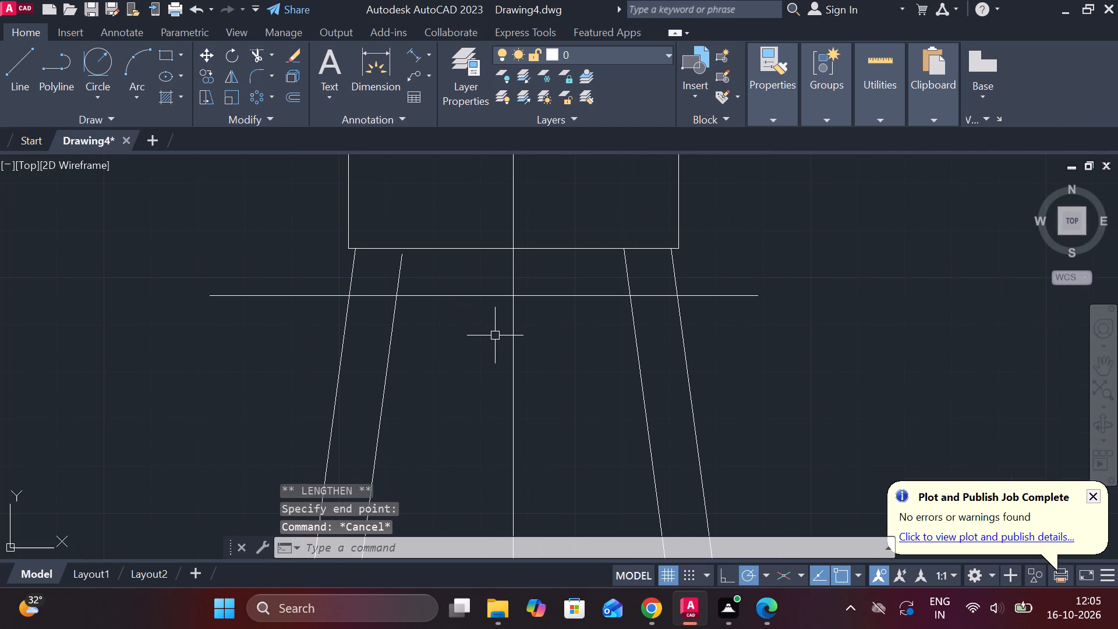
pyautogui.write('tr')
pyautogui.press('space')
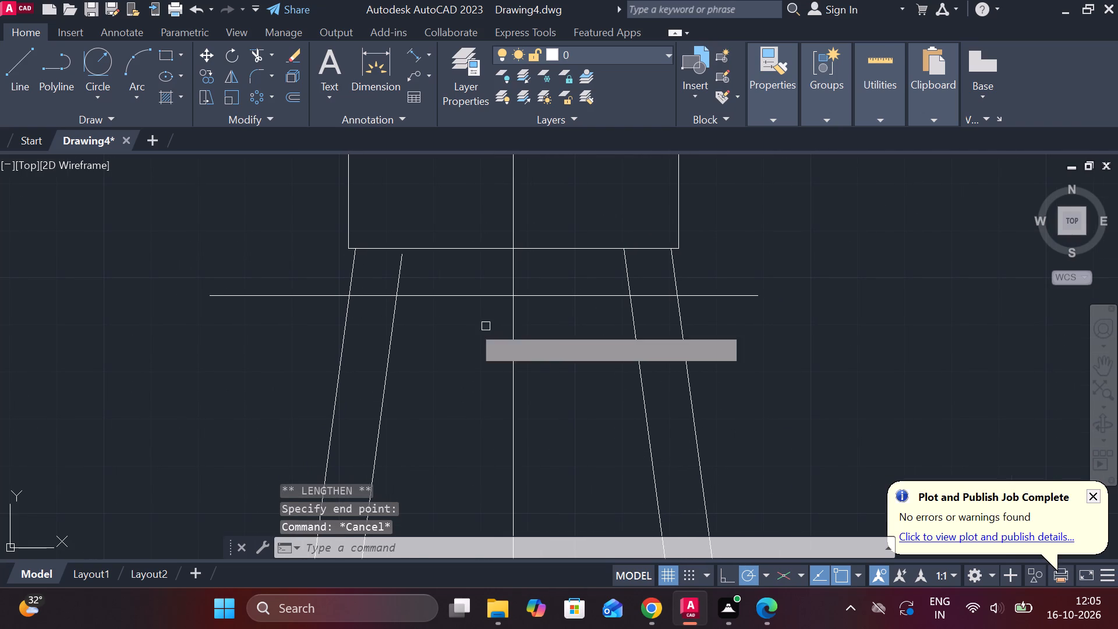
pyautogui.click(305, 296)
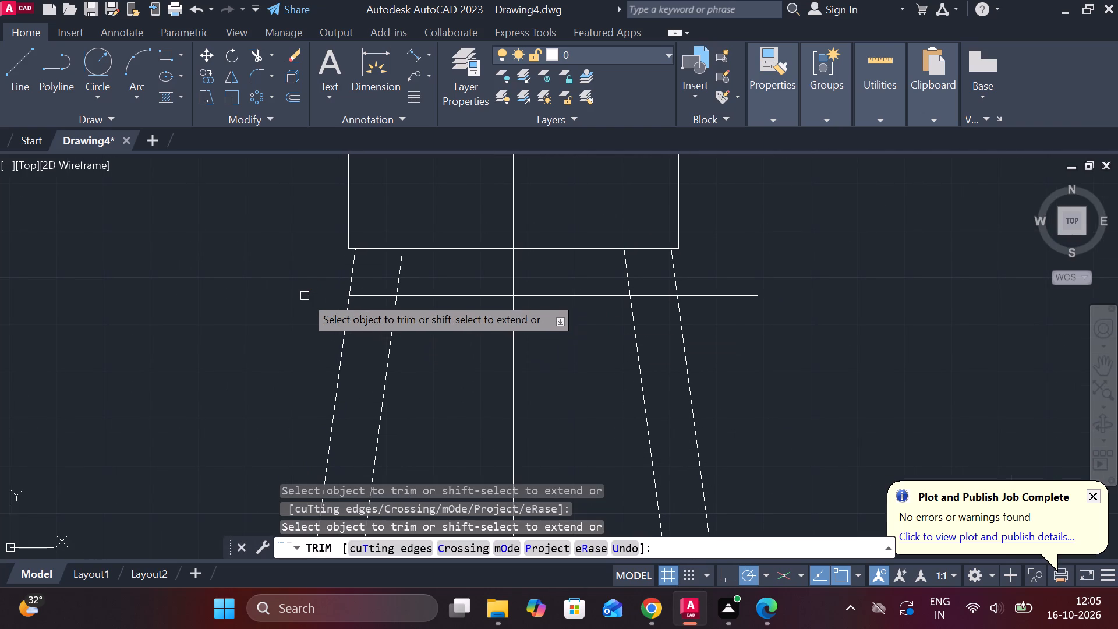
pyautogui.click(359, 295)
pyautogui.click(737, 298)
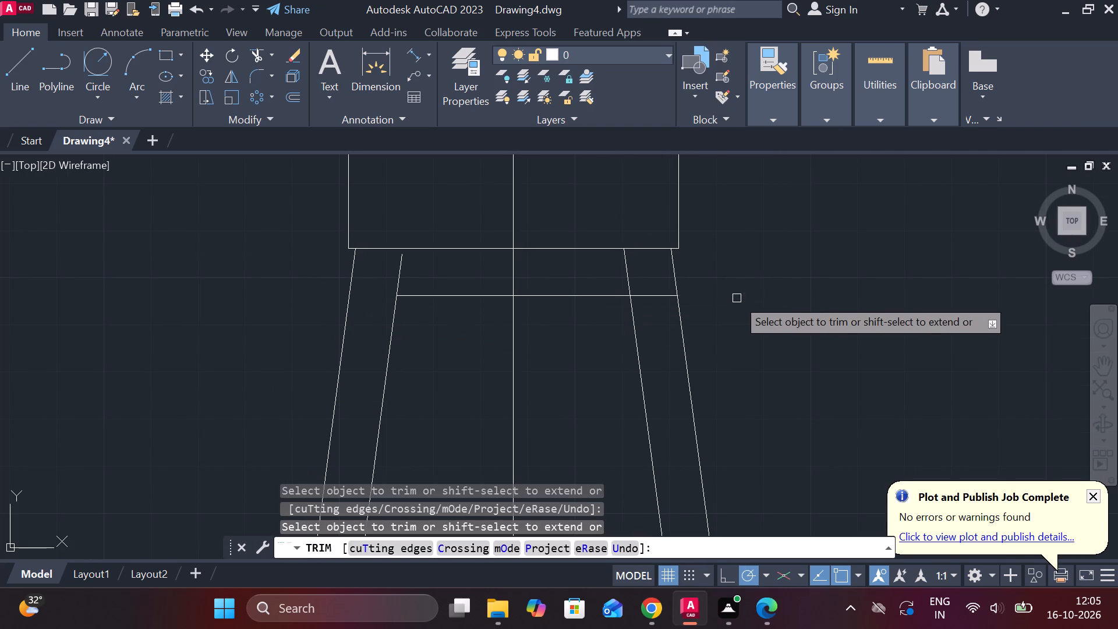
pyautogui.click(641, 296)
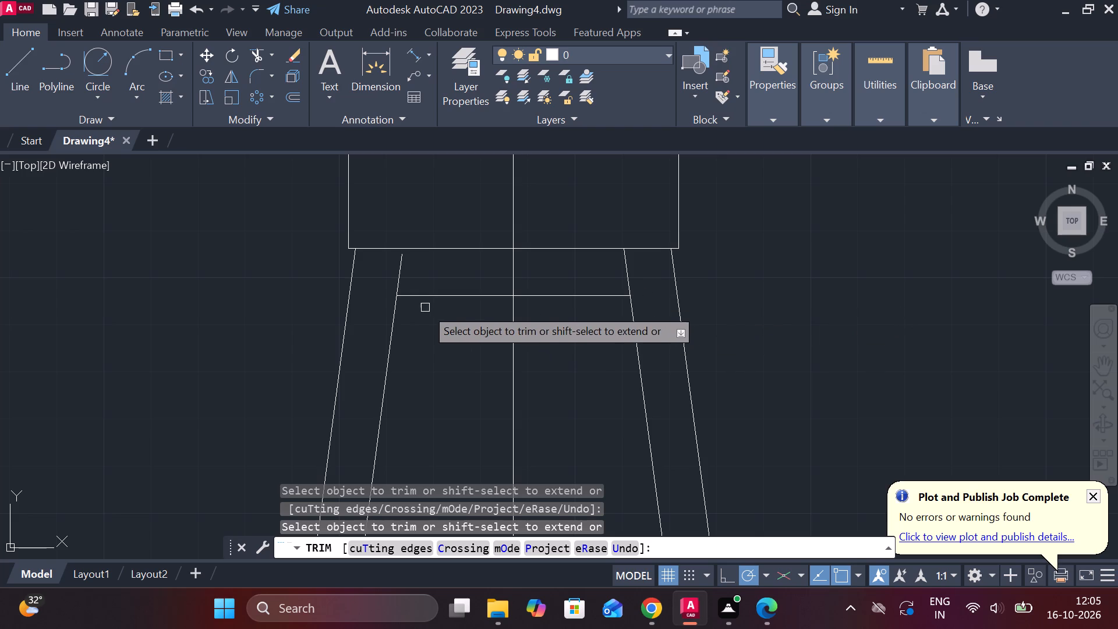
pyautogui.press('Escape')
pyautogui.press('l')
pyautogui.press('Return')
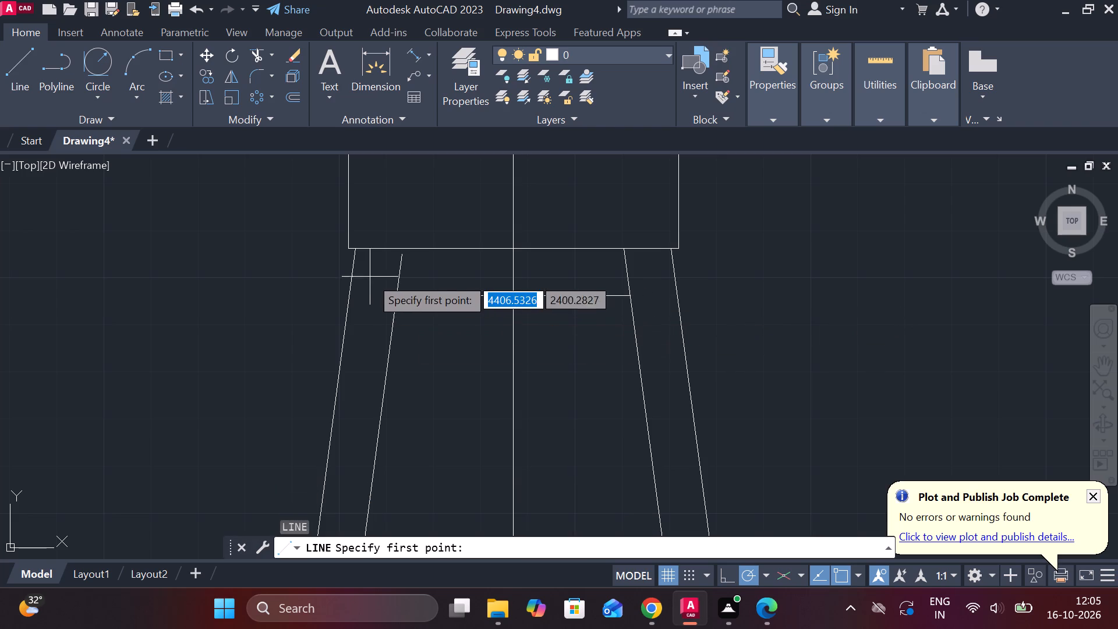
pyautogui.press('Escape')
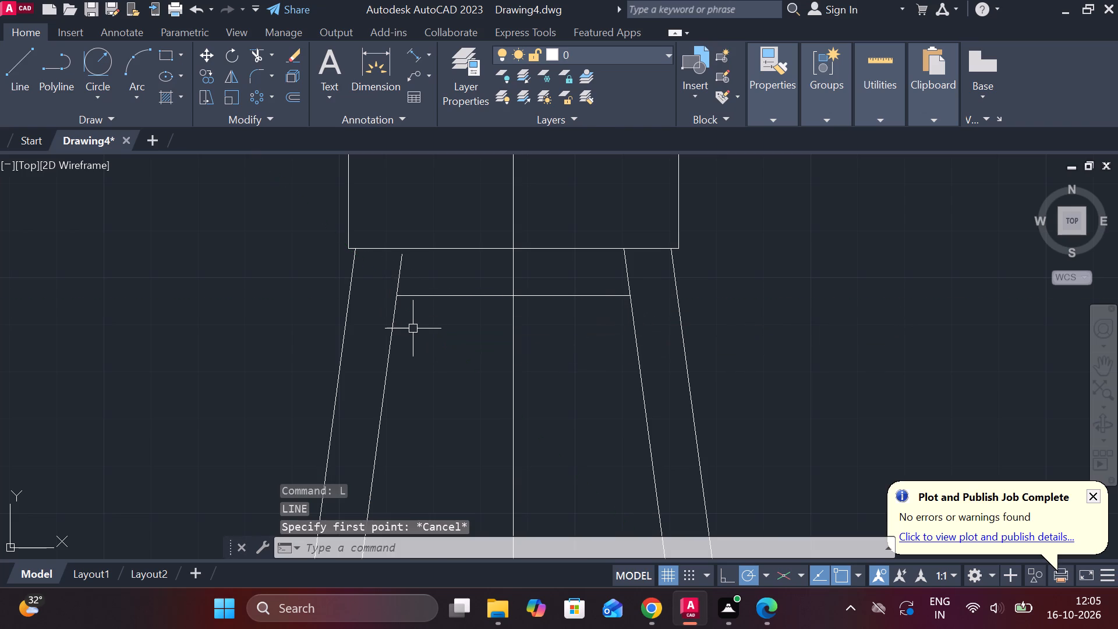
# Extend the left inner slanted line up to the head's bottom edge.
pyautogui.write('ex')
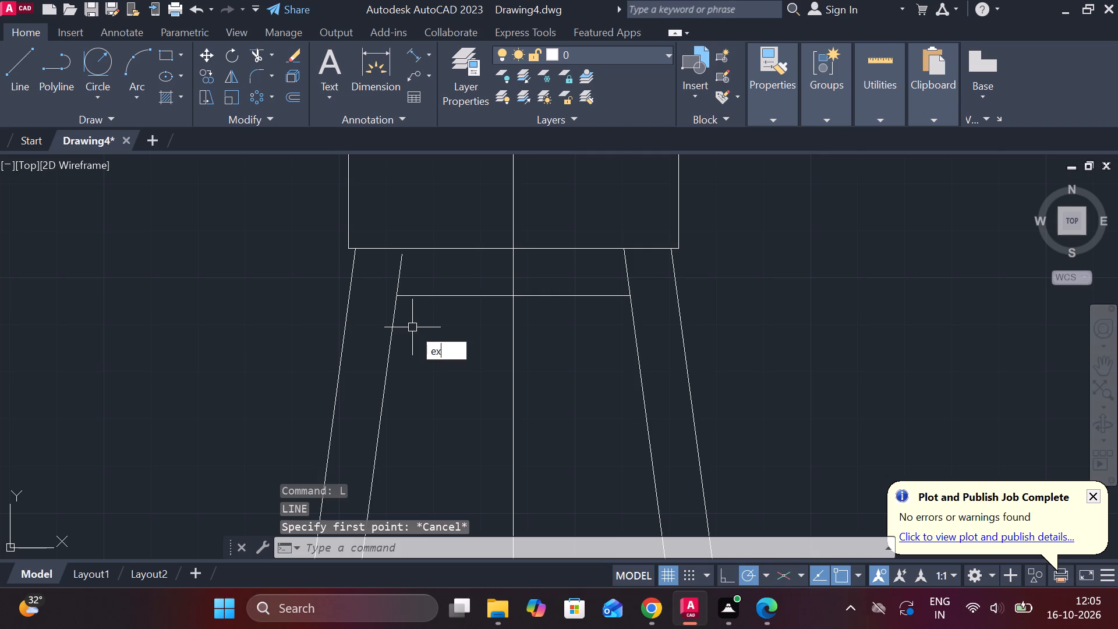
pyautogui.press('space')
pyautogui.click(396, 271)
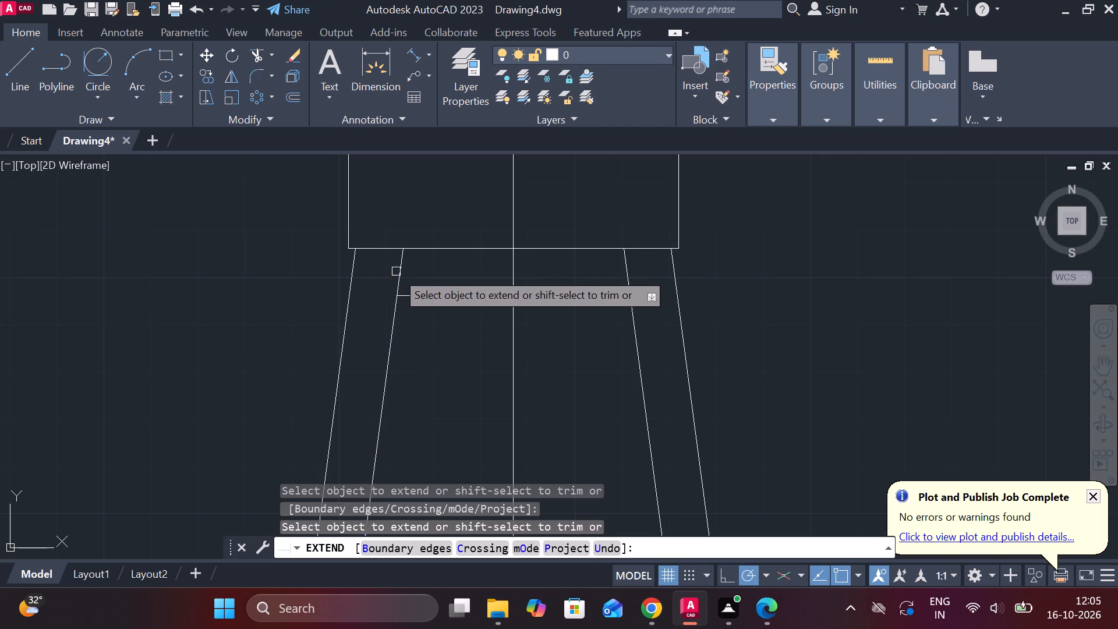
pyautogui.click(625, 281)
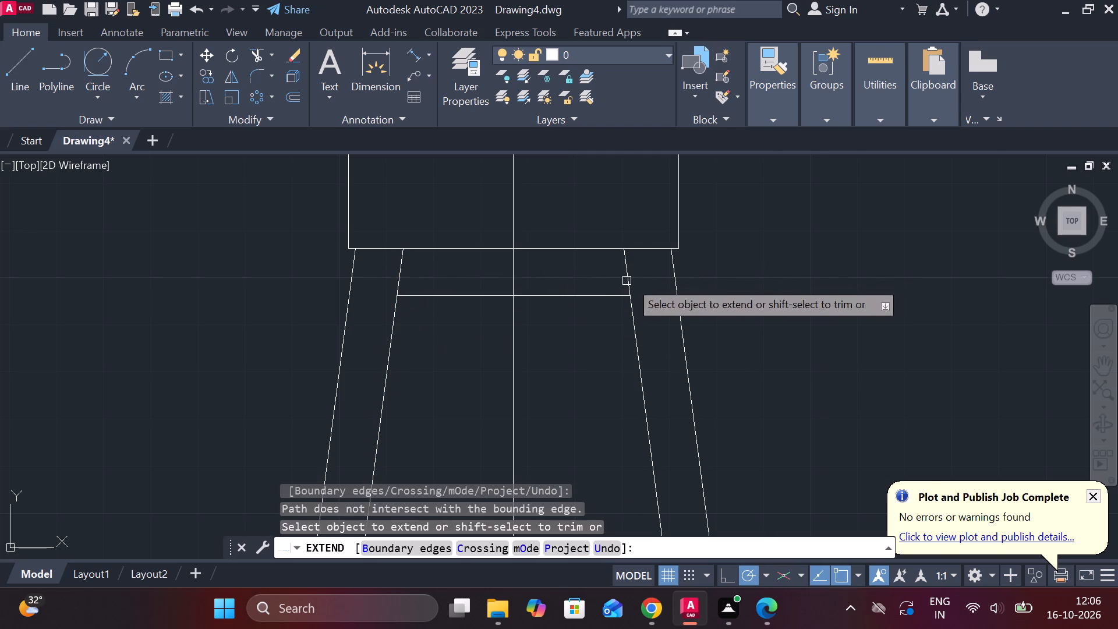
pyautogui.press('Escape')
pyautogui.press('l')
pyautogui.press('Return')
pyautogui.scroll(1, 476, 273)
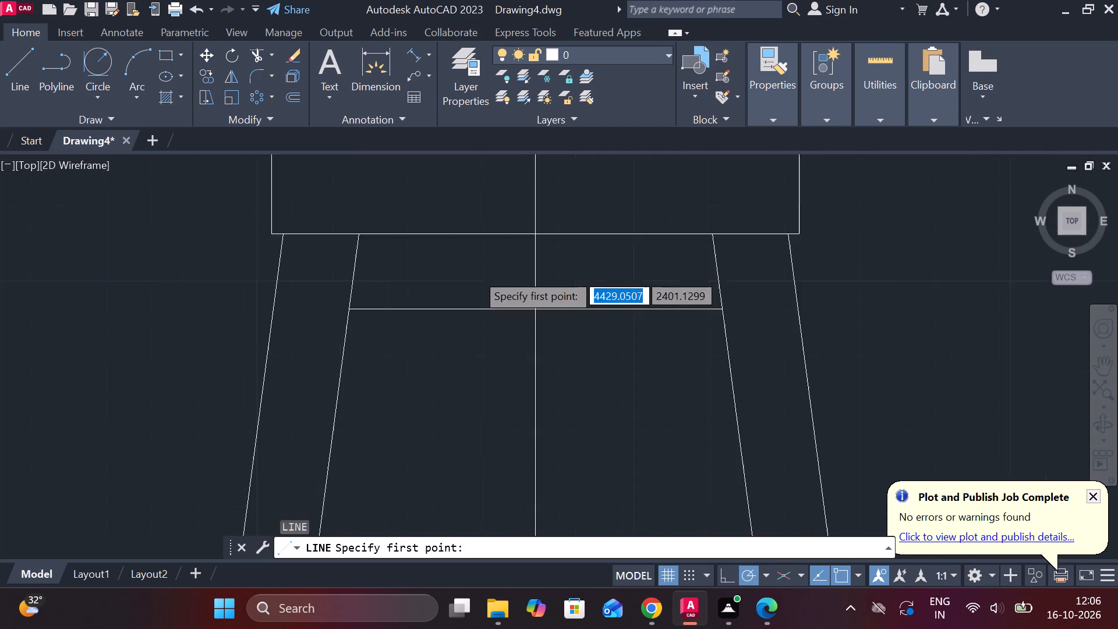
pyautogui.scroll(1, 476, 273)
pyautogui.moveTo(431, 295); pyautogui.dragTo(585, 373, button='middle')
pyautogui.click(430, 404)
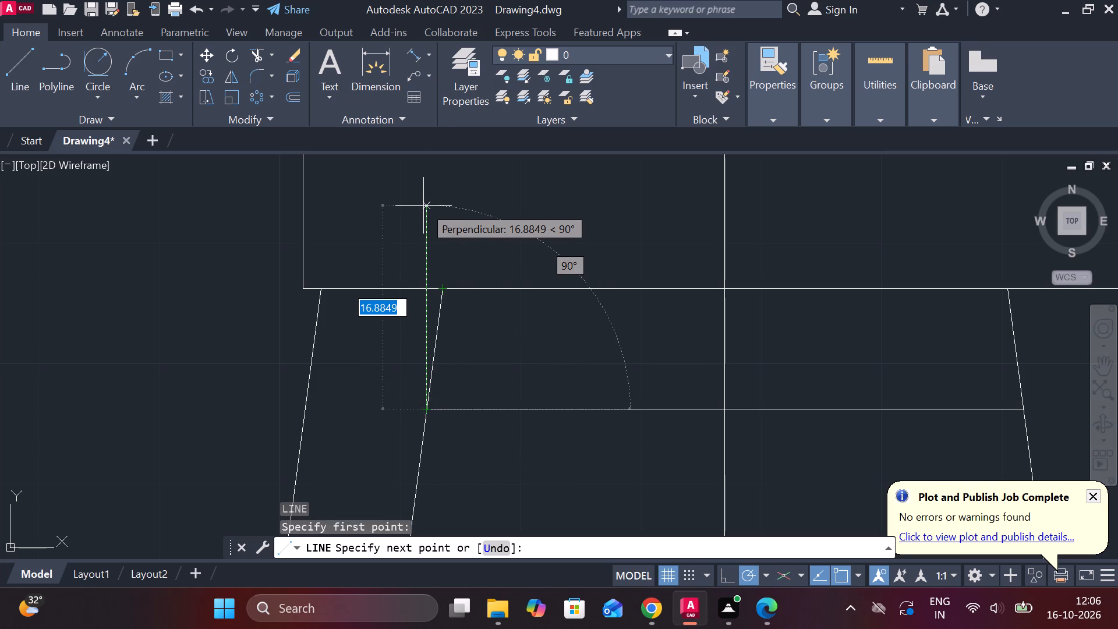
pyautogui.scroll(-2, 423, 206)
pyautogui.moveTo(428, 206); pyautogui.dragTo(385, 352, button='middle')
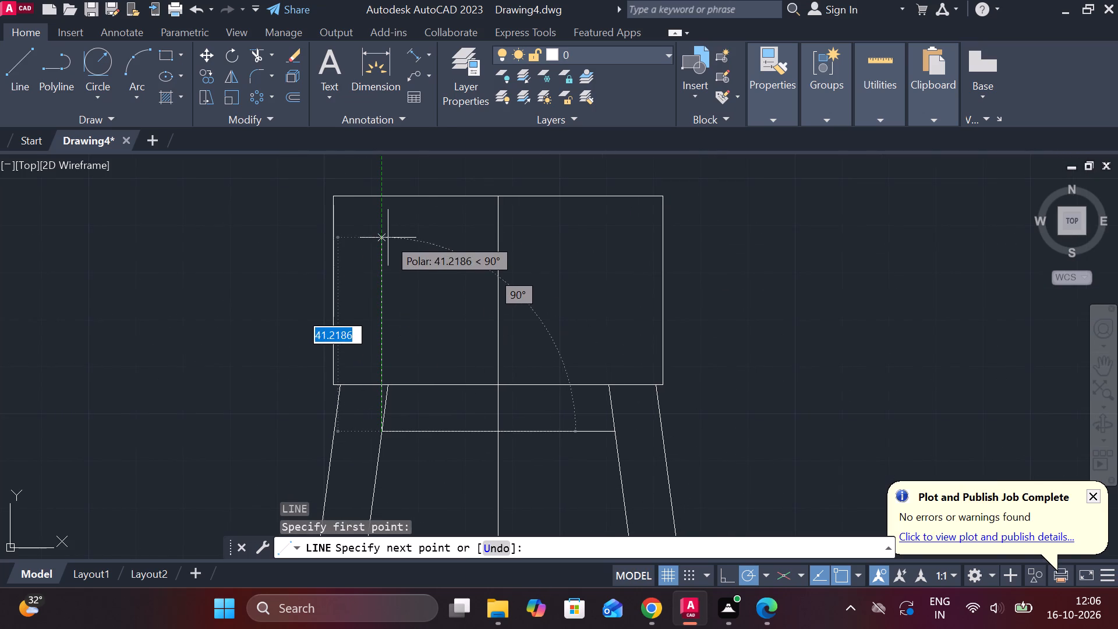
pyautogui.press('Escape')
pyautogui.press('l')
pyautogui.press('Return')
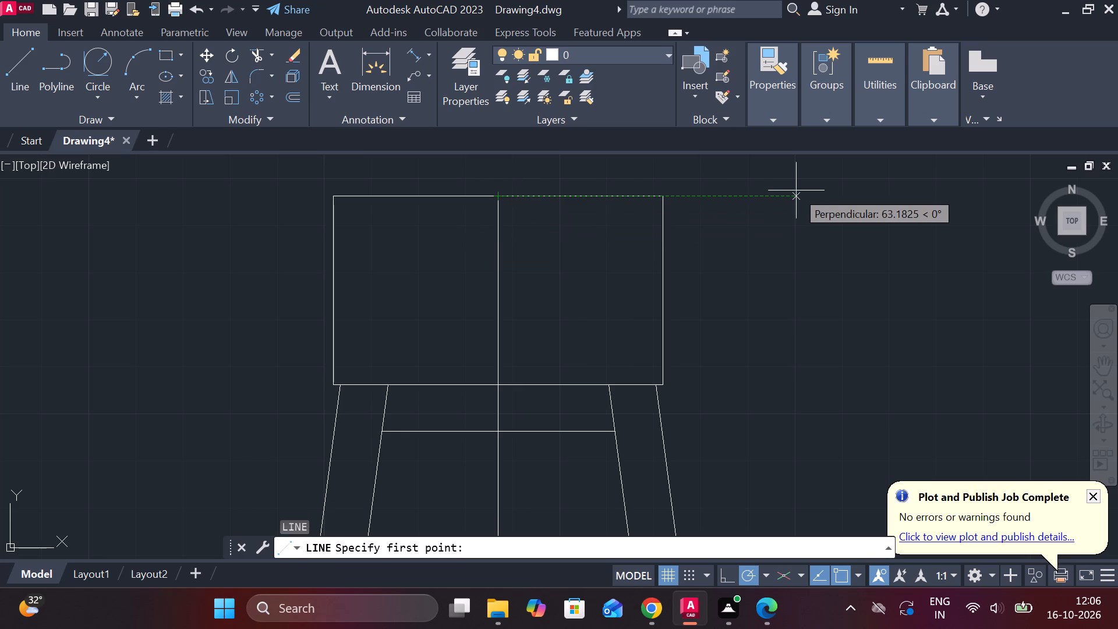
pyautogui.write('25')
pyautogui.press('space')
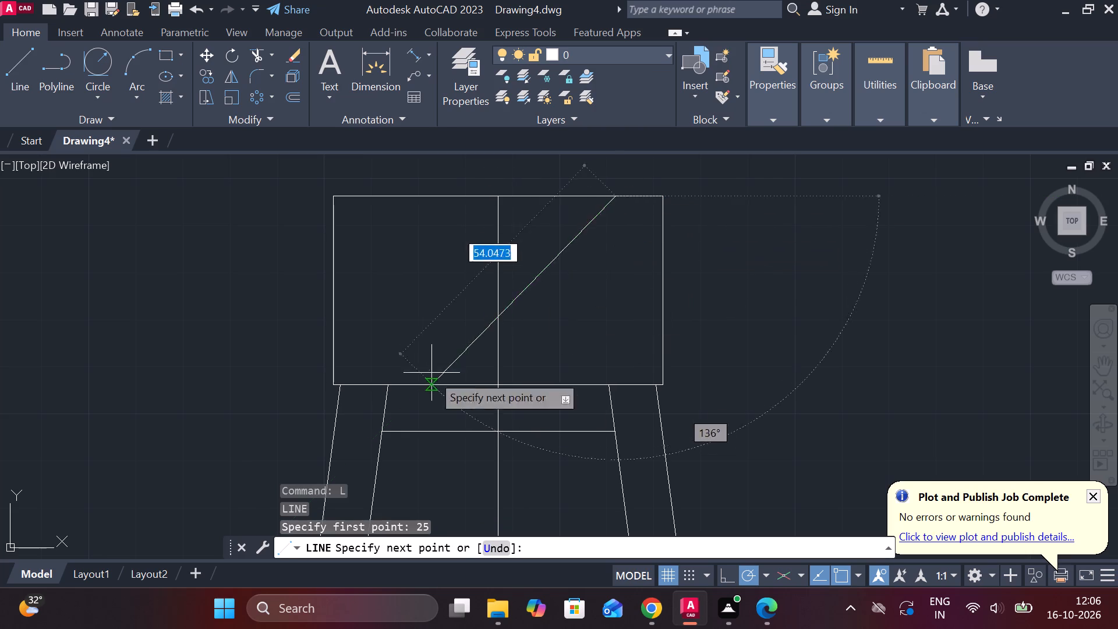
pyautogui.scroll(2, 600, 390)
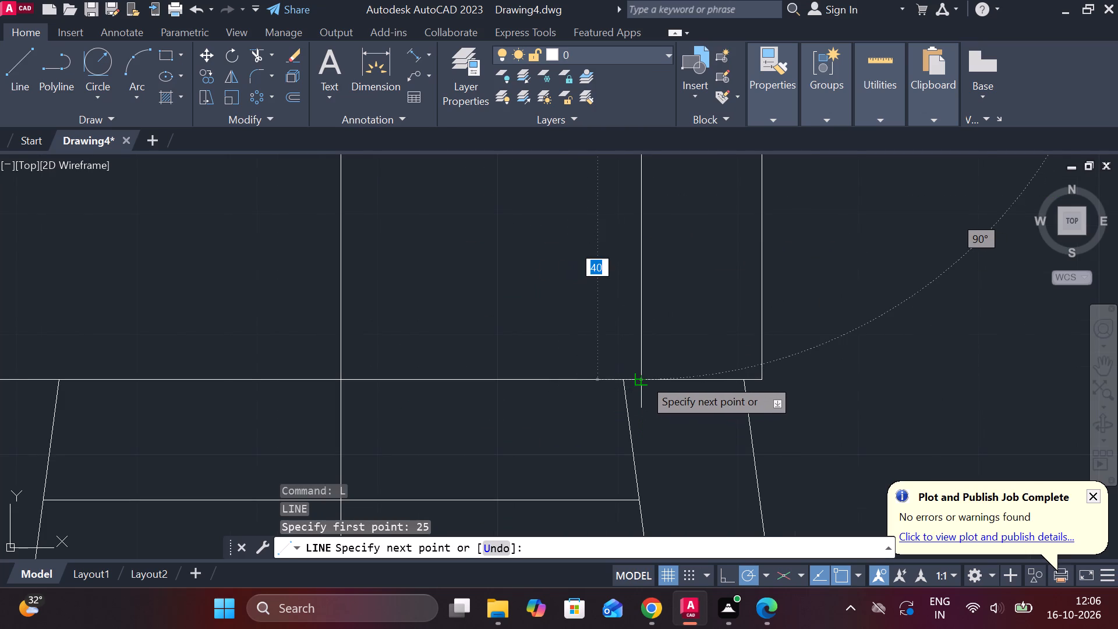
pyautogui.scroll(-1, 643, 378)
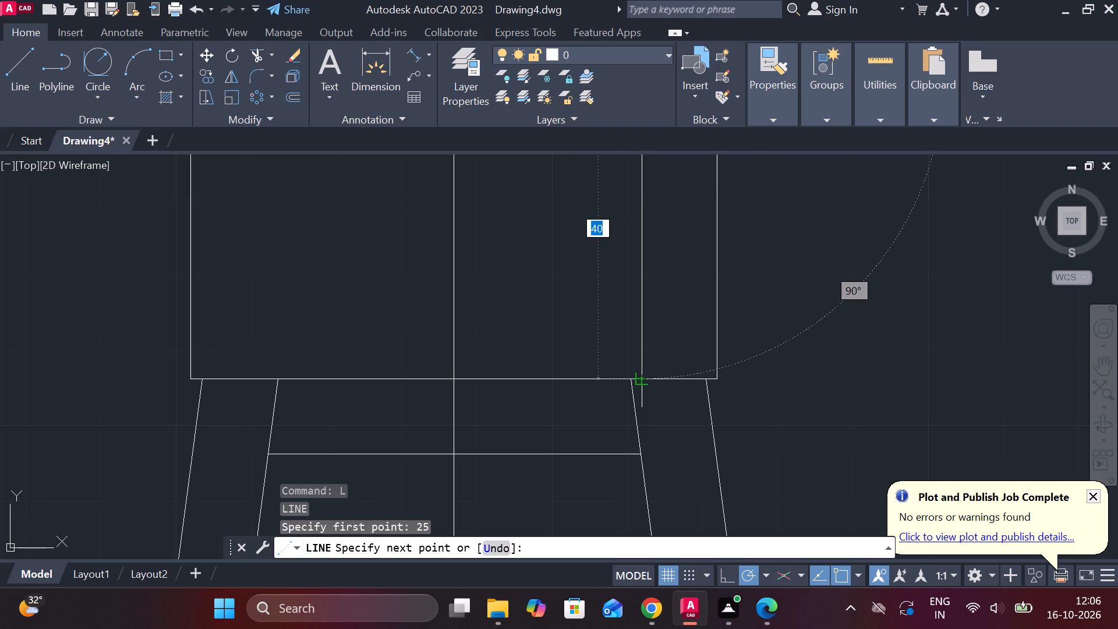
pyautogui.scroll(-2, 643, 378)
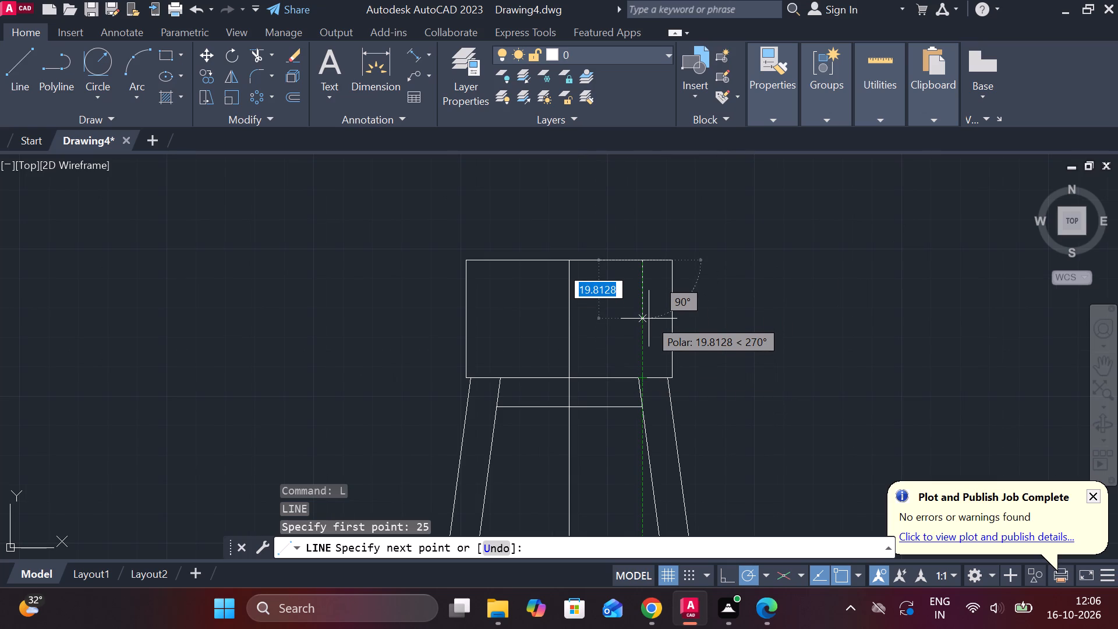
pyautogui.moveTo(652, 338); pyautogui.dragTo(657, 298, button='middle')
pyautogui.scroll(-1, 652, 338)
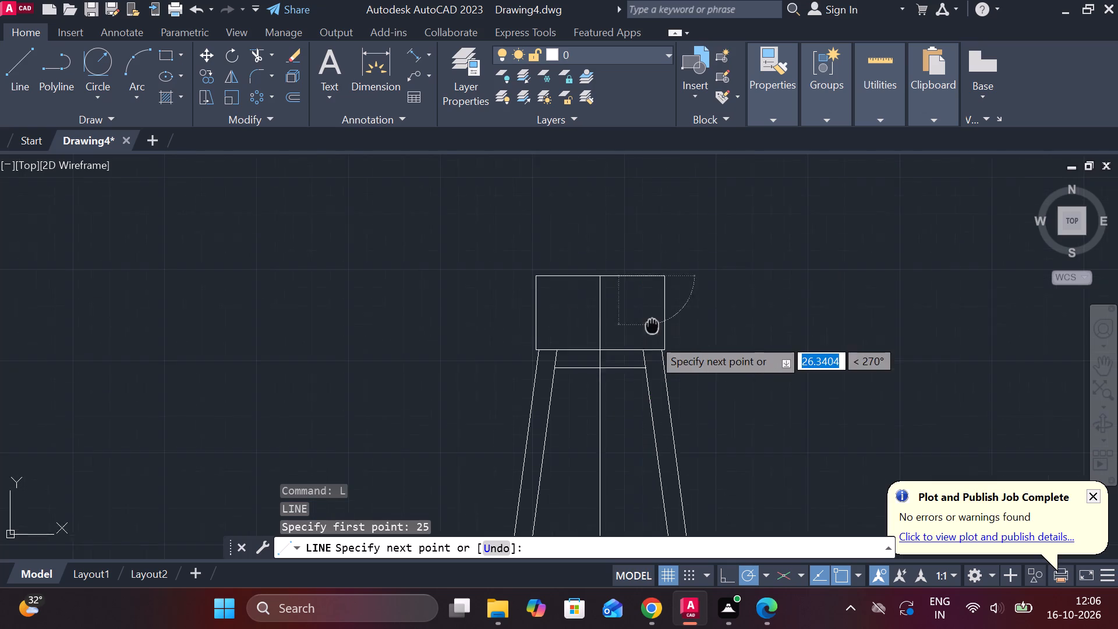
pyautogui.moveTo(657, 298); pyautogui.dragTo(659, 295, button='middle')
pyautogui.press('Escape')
# Erase the two inner slanted lines and the short cross line between them.
pyautogui.moveTo(653, 347); pyautogui.dragTo(642, 228, button='middle')
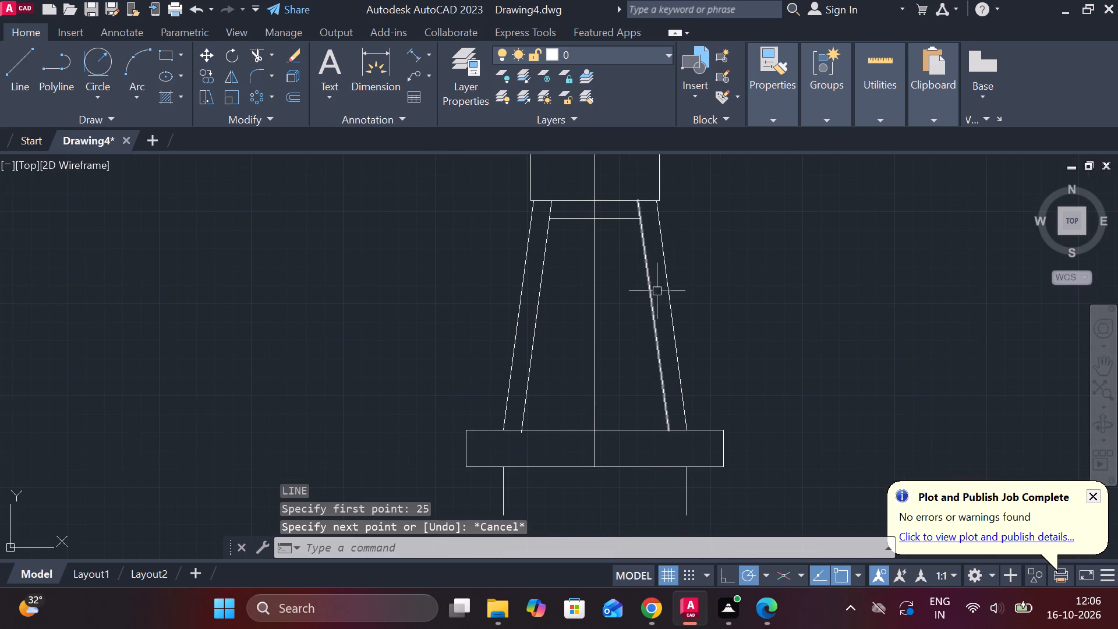
pyautogui.click(657, 348)
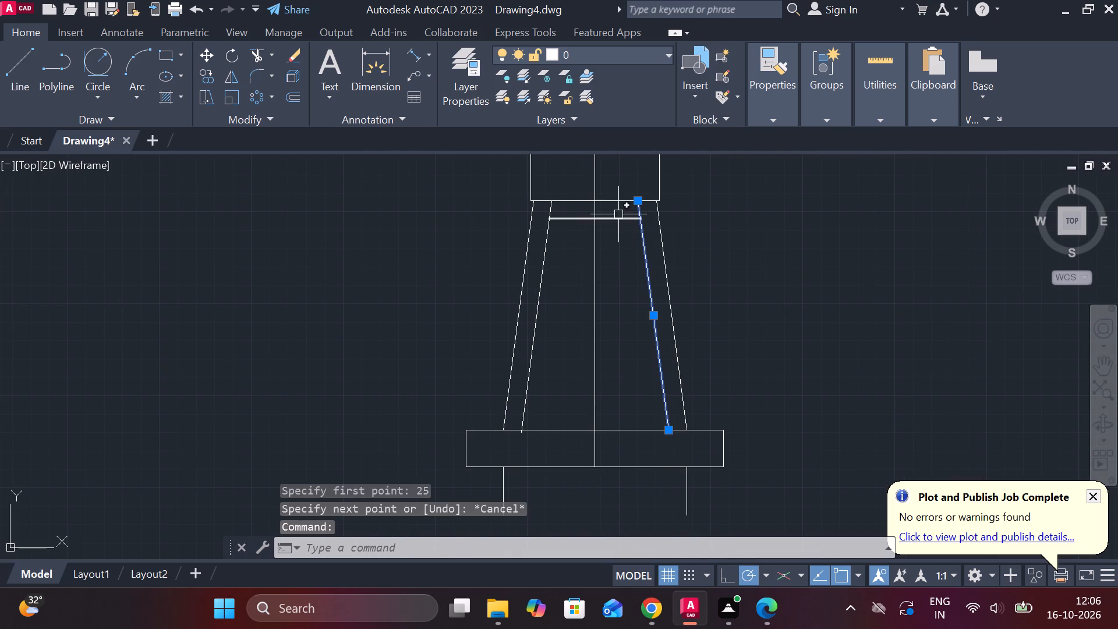
pyautogui.click(618, 214)
pyautogui.click(625, 220)
pyautogui.click(546, 245)
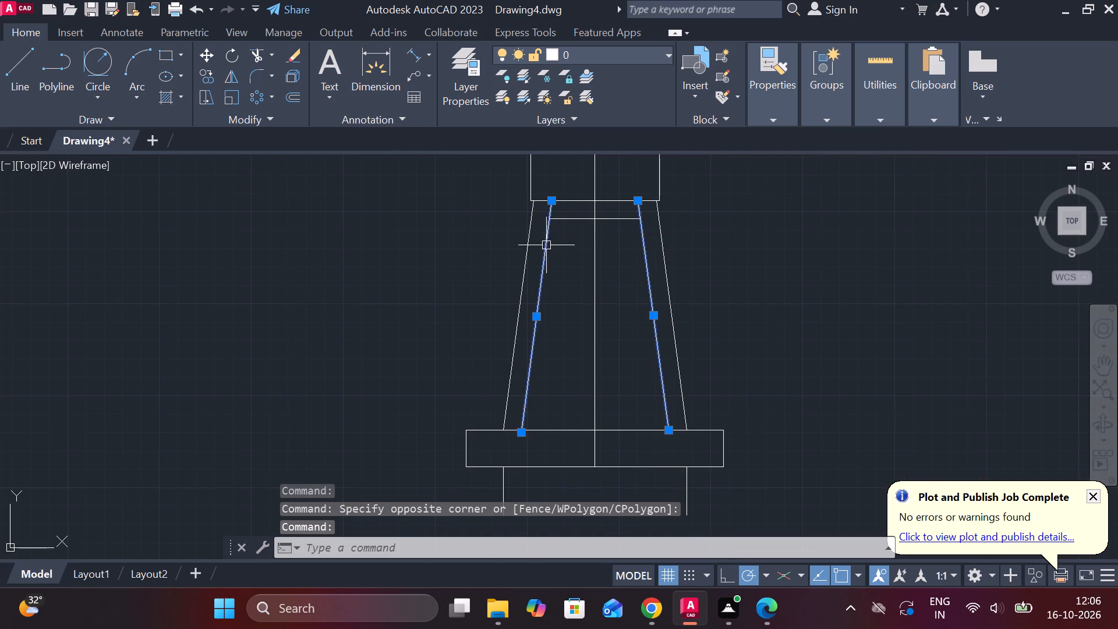
pyautogui.click(562, 222)
pyautogui.write('e')
pyautogui.press('space')
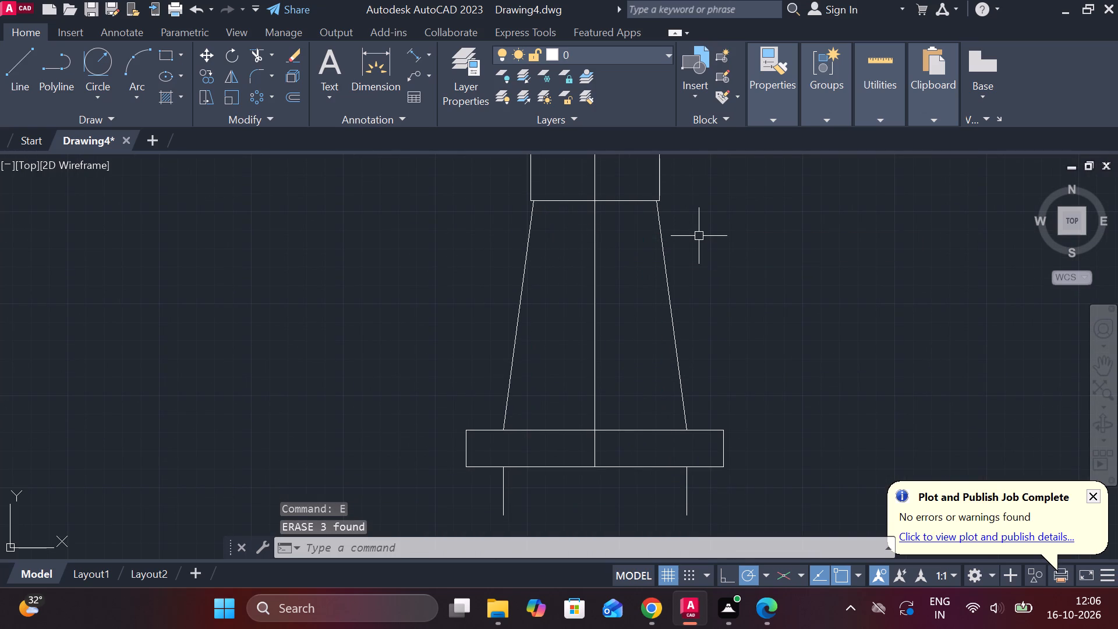
# Draw a vertical line starting 25 right of the head's top-edge midpoint and running down past the head's bottom edge.
pyautogui.moveTo(699, 236); pyautogui.dragTo(660, 344, button='middle')
pyautogui.press('l')
pyautogui.press('Return')
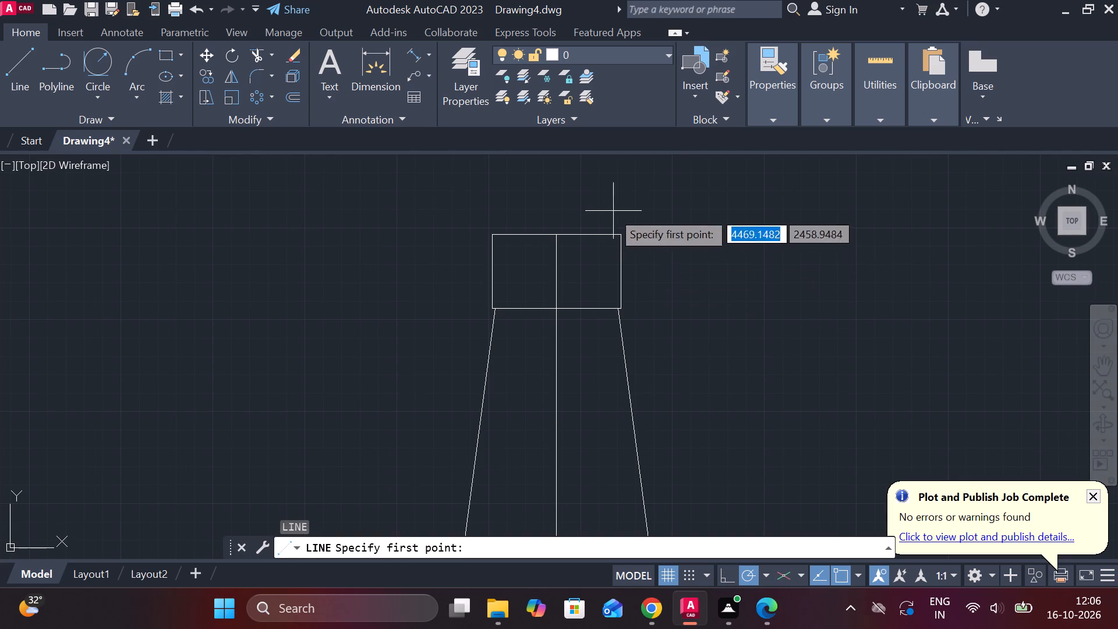
pyautogui.write('25v')
pyautogui.press('BackSpace')
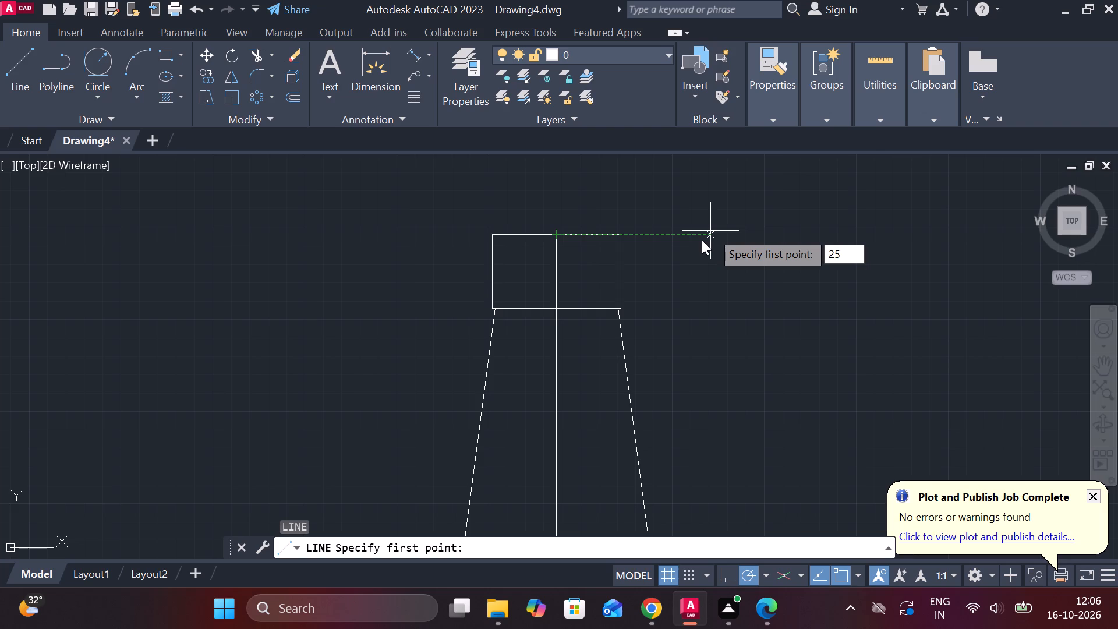
pyautogui.press('Return')
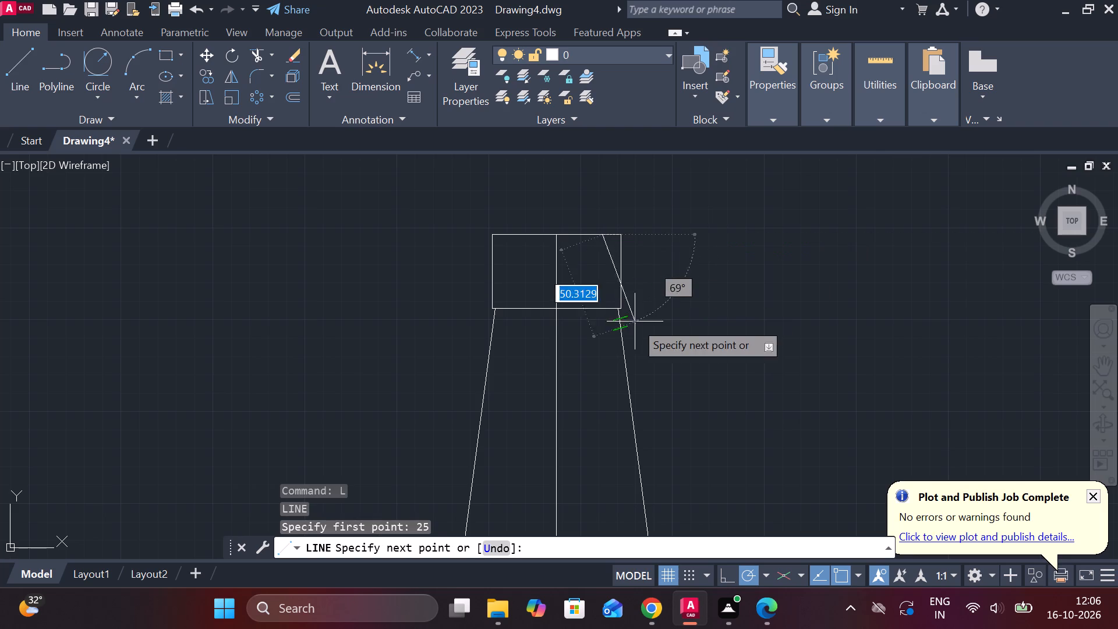
pyautogui.click(599, 351)
pyautogui.press('Escape')
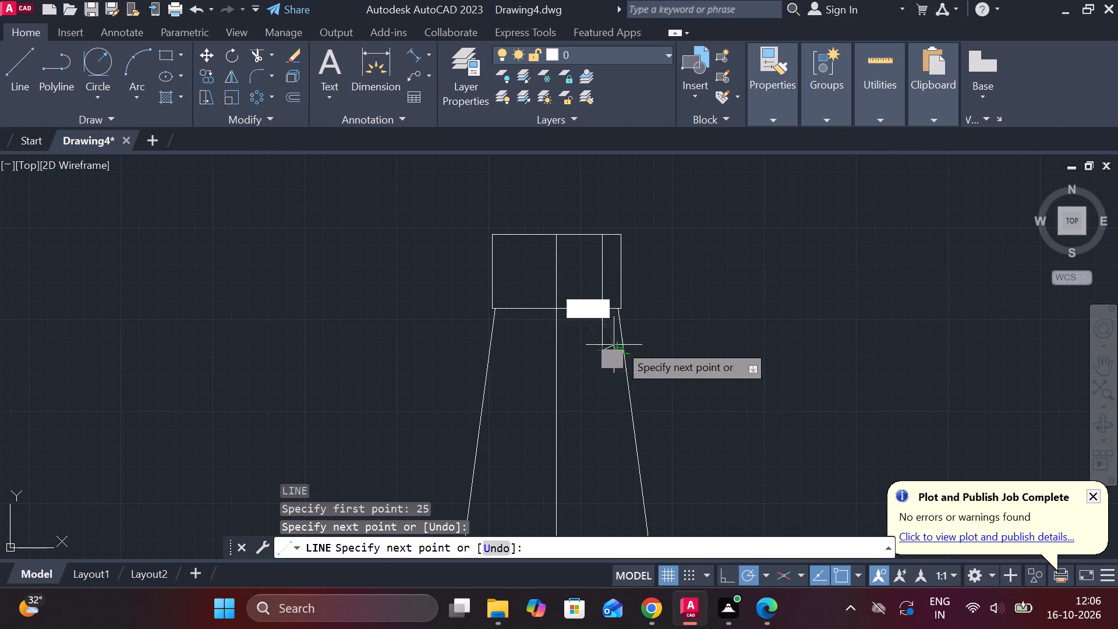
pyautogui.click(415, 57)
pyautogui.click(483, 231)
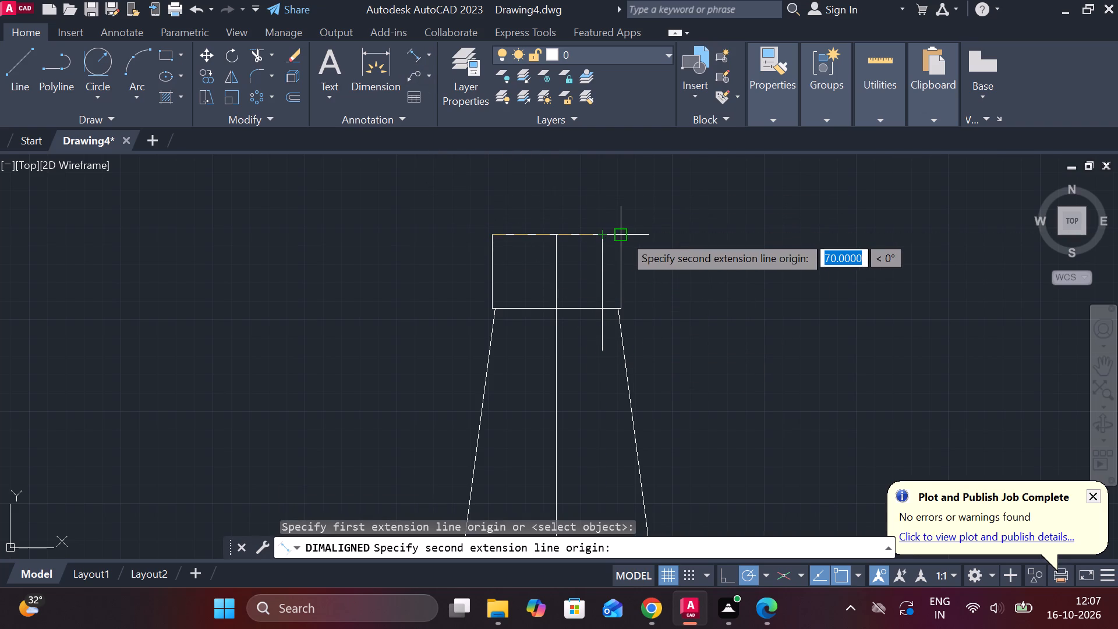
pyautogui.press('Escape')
# Draw a vertical line about 54 long downward, starting 25 left of the head's top-edge midpoint.
pyautogui.press('l')
pyautogui.press('Return')
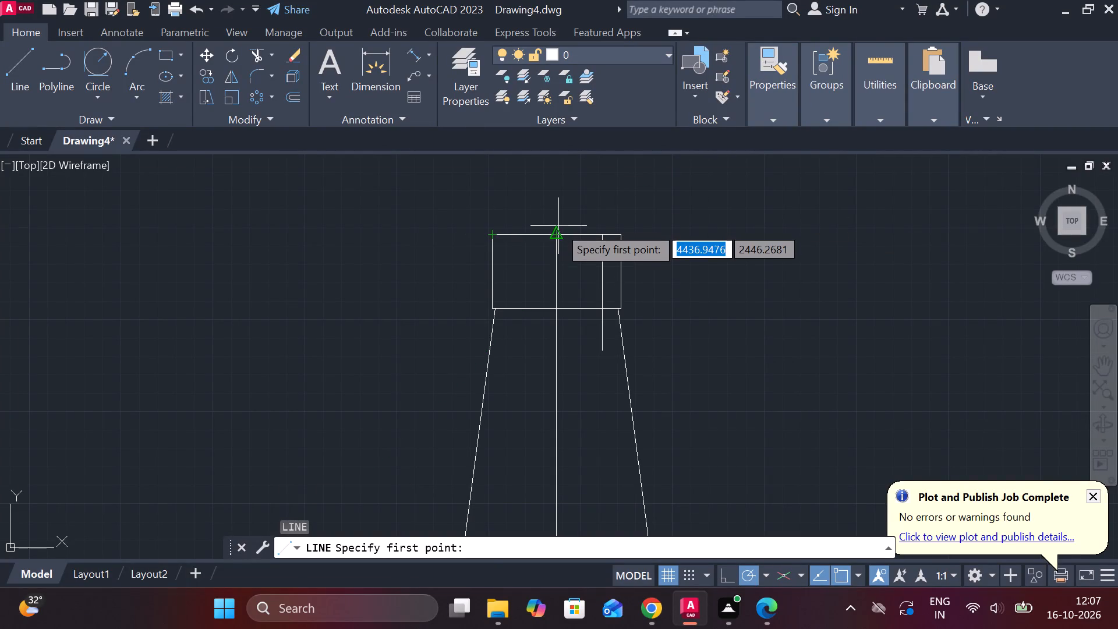
pyautogui.press('Escape')
pyautogui.press('space')
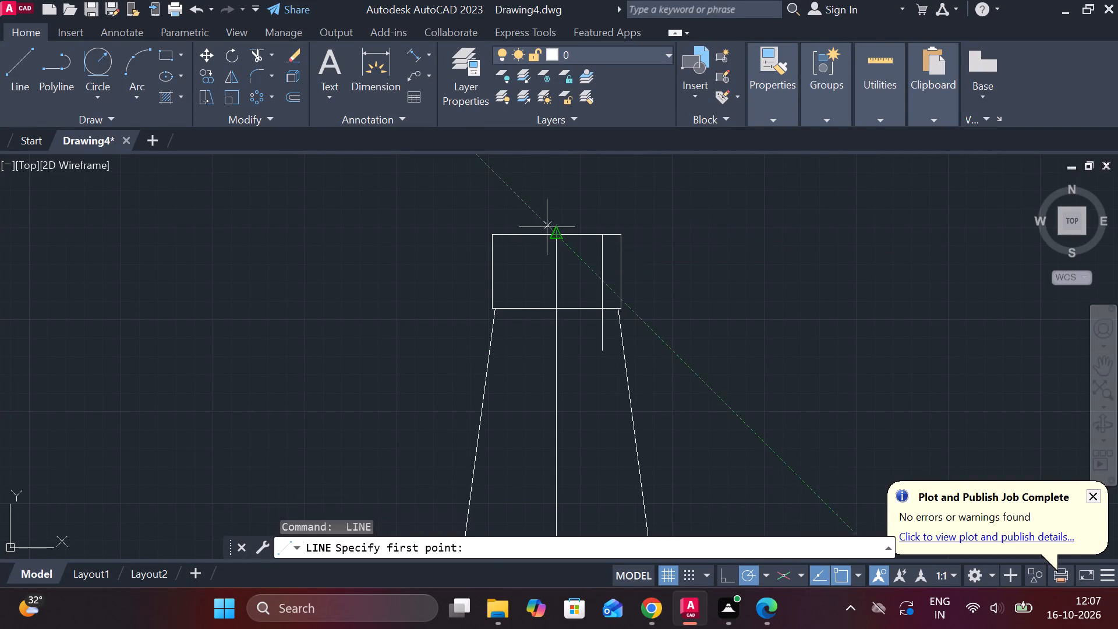
pyautogui.write('25')
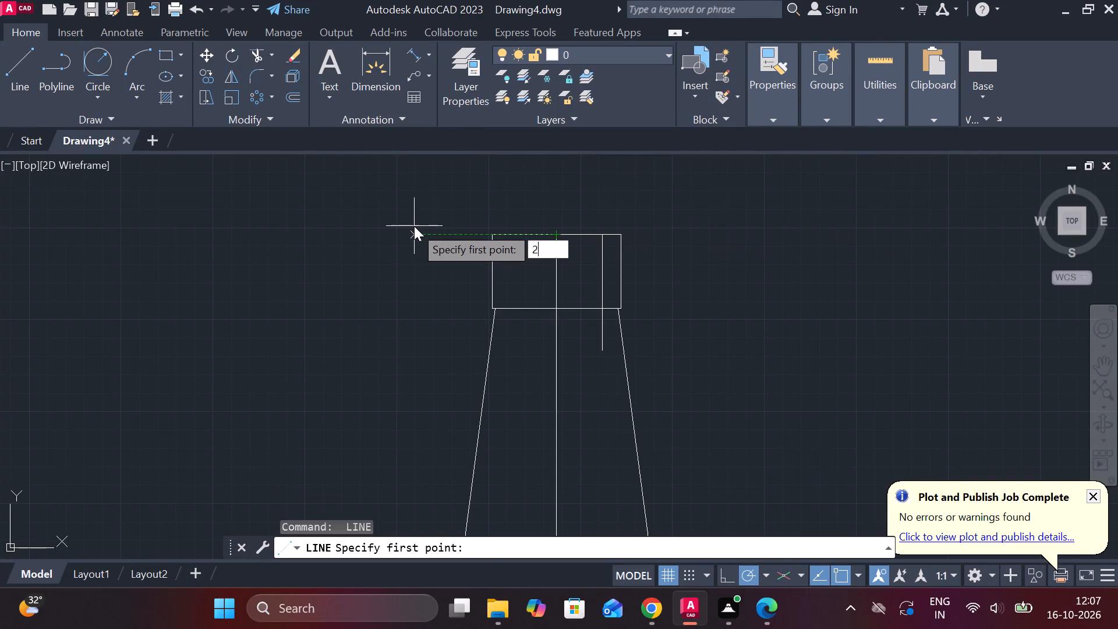
pyautogui.press('space')
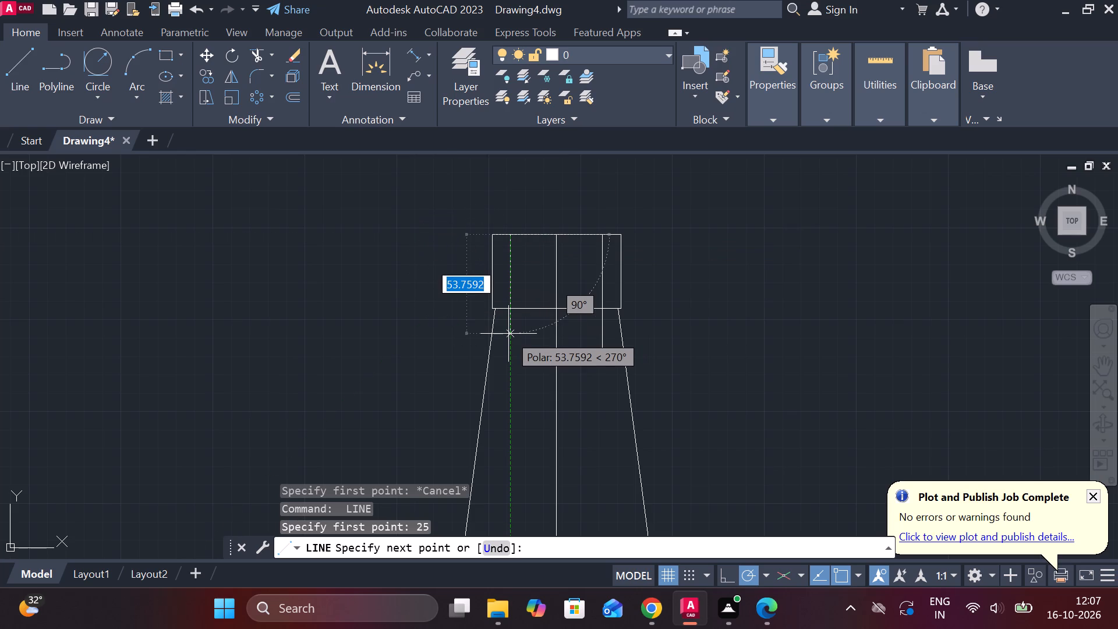
pyautogui.click(508, 334)
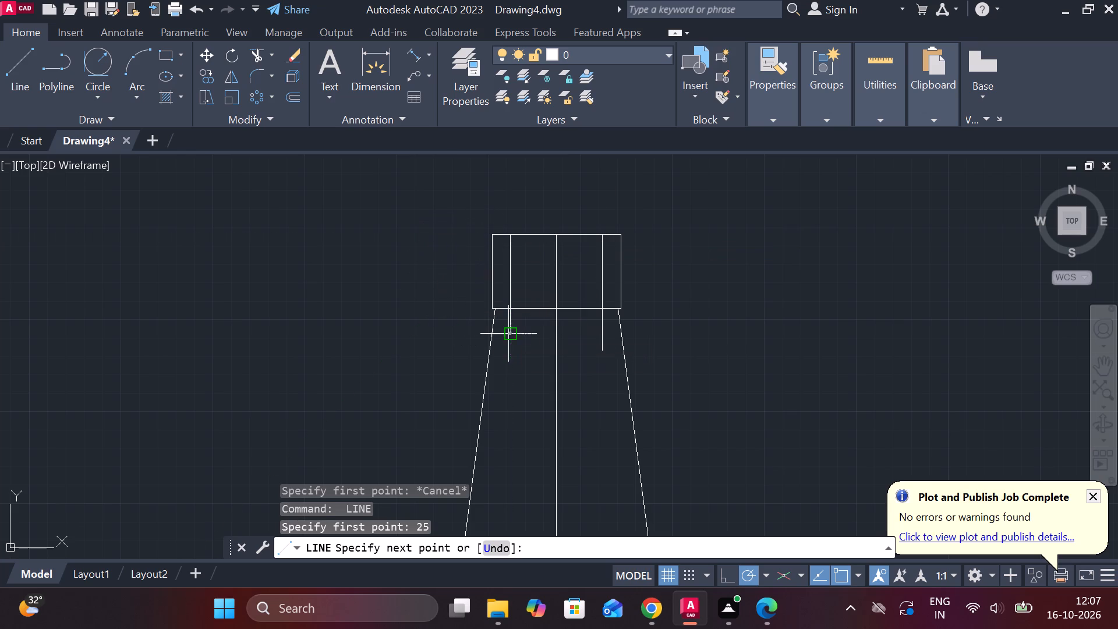
pyautogui.press('Escape')
# Draw a line from the left vertical's crossing with the head's bottom edge 10 down, continuing horizontally just past the right vertical.
pyautogui.scroll(1, 694, 298)
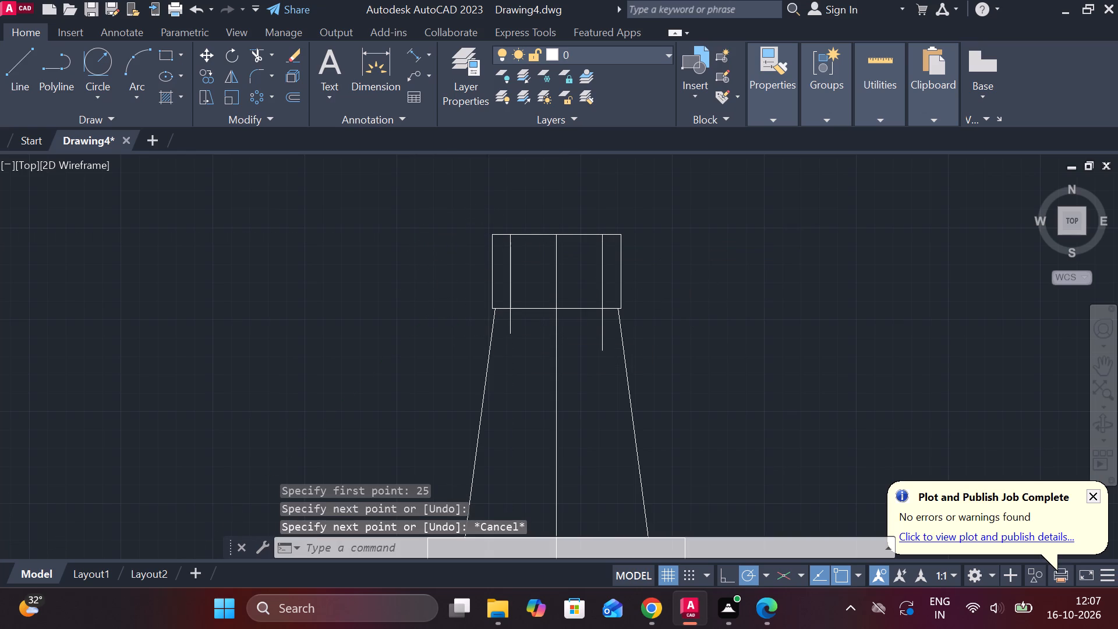
pyautogui.press('l')
pyautogui.press('Return')
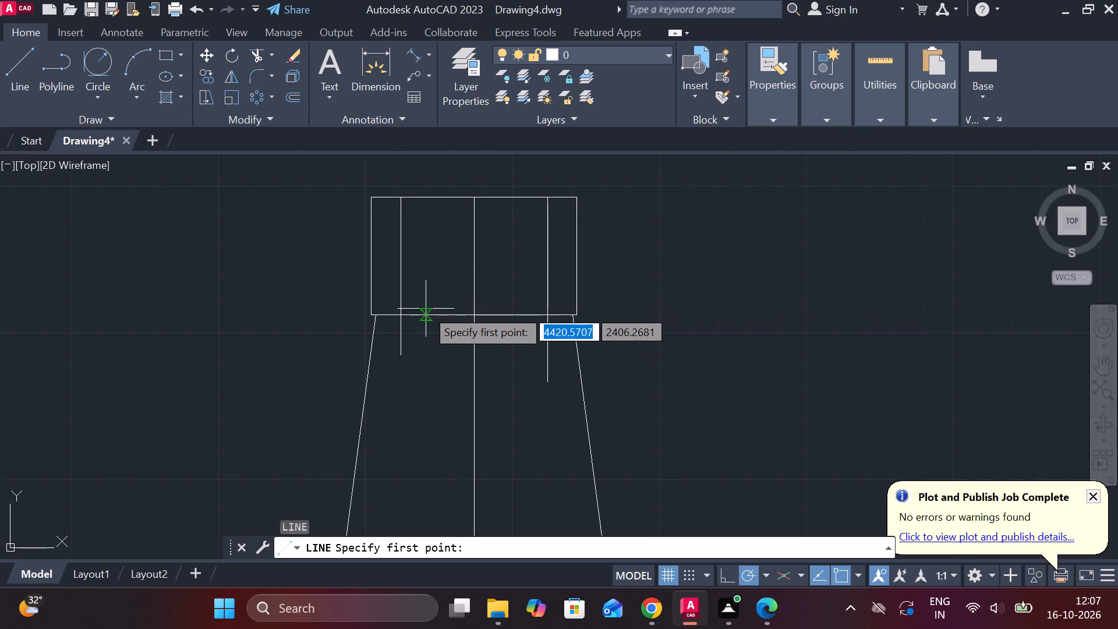
pyautogui.click(401, 316)
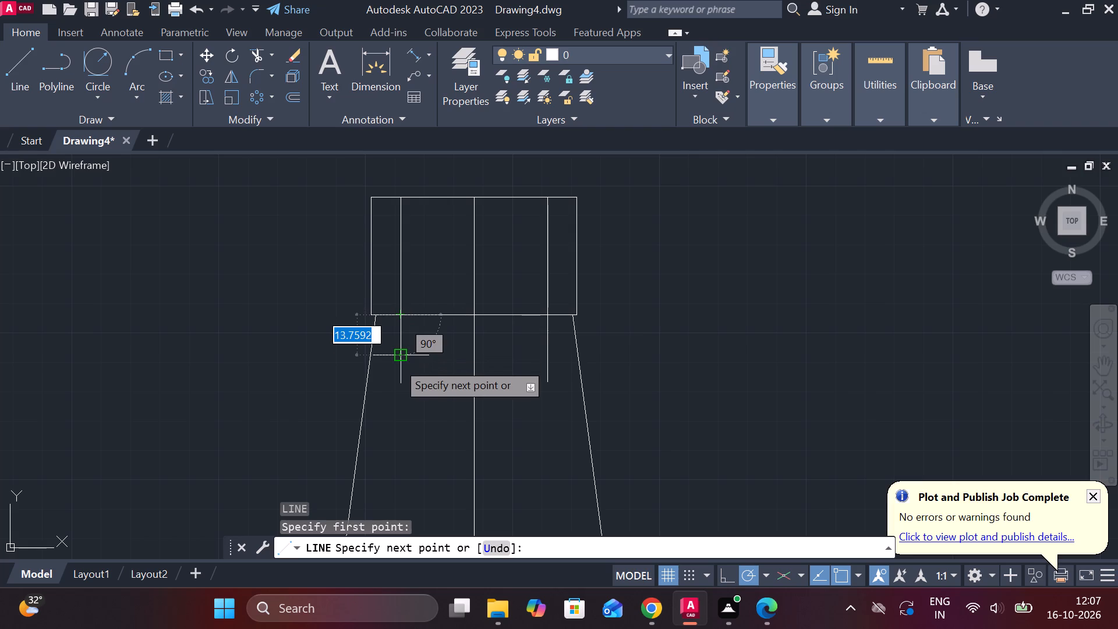
pyautogui.write('10')
pyautogui.press('Return')
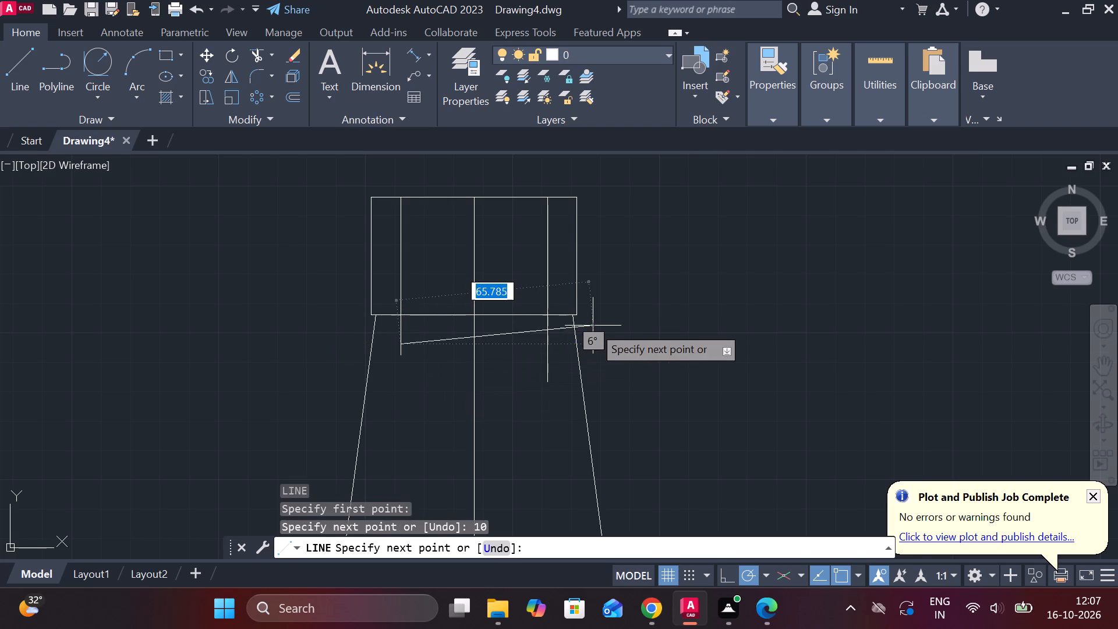
pyautogui.scroll(2, 548, 341)
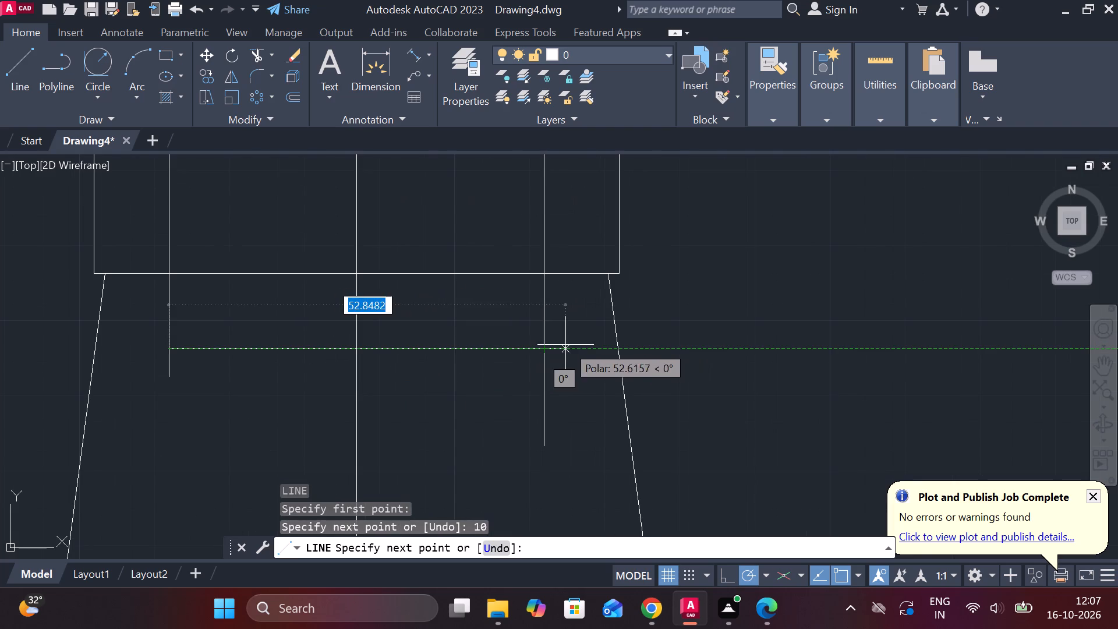
pyautogui.click(571, 346)
pyautogui.press('`')
pyautogui.scroll(-1, 687, 338)
pyautogui.write('tr')
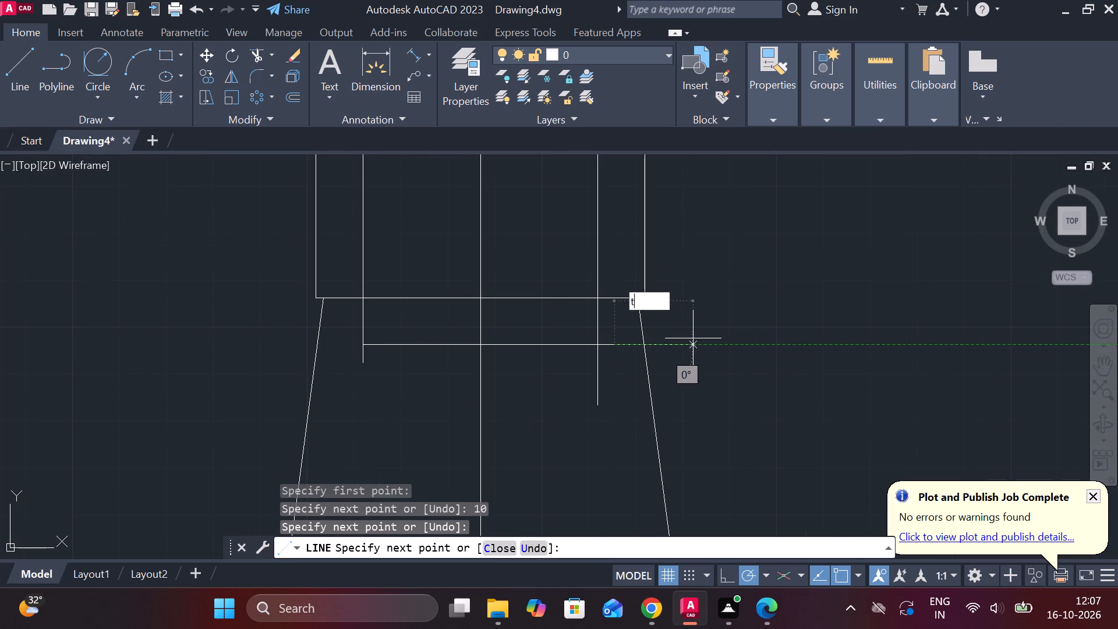
pyautogui.press('space')
pyautogui.press('`')
pyautogui.press('Escape')
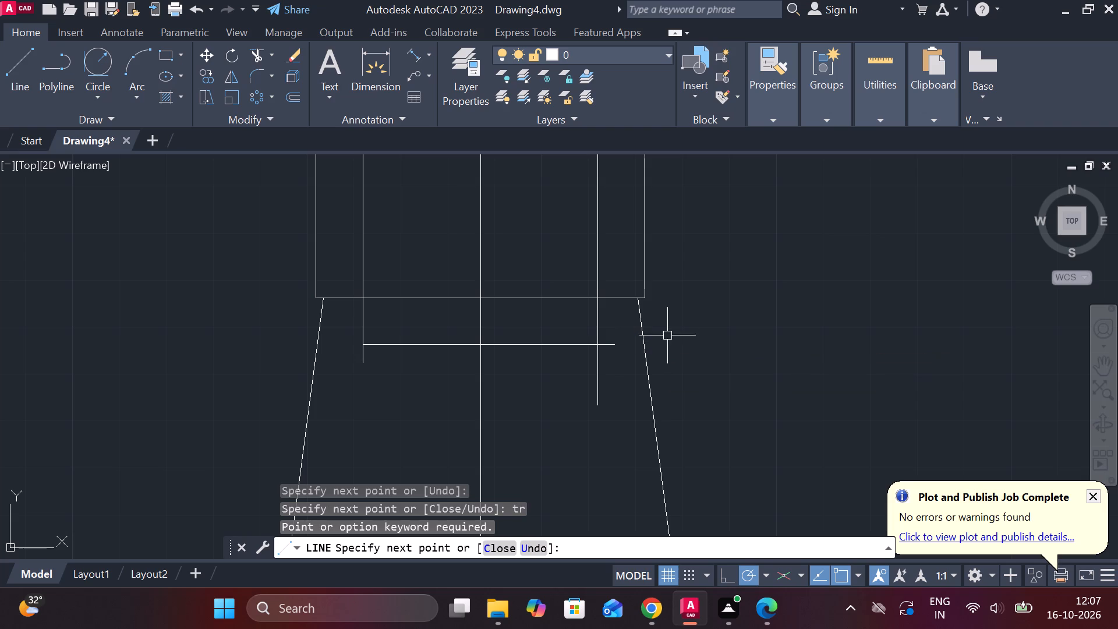
# Trim the overhanging ends of the new horizontal line and both inner vertical lines where they meet at the lower corners.
pyautogui.write('tr')
pyautogui.press('space')
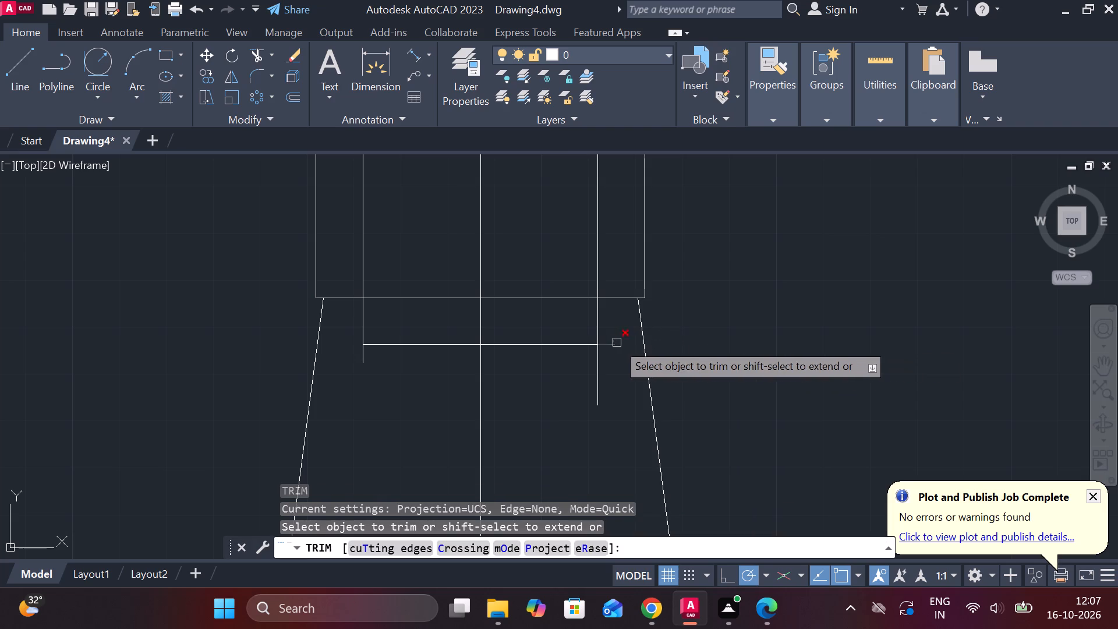
pyautogui.click(617, 342)
pyautogui.click(595, 365)
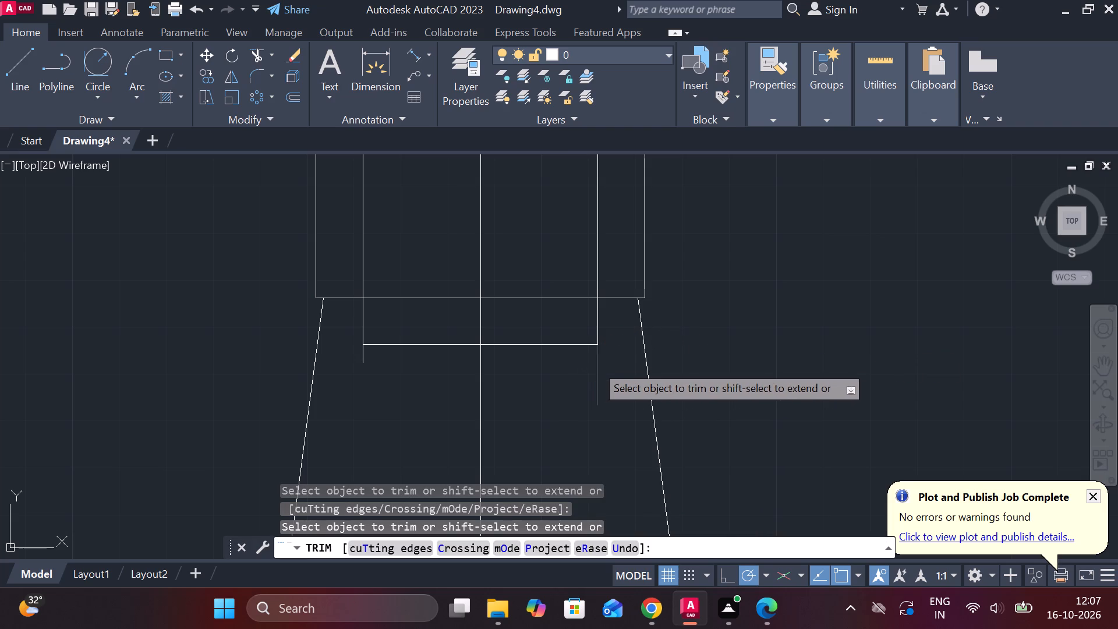
pyautogui.click(362, 362)
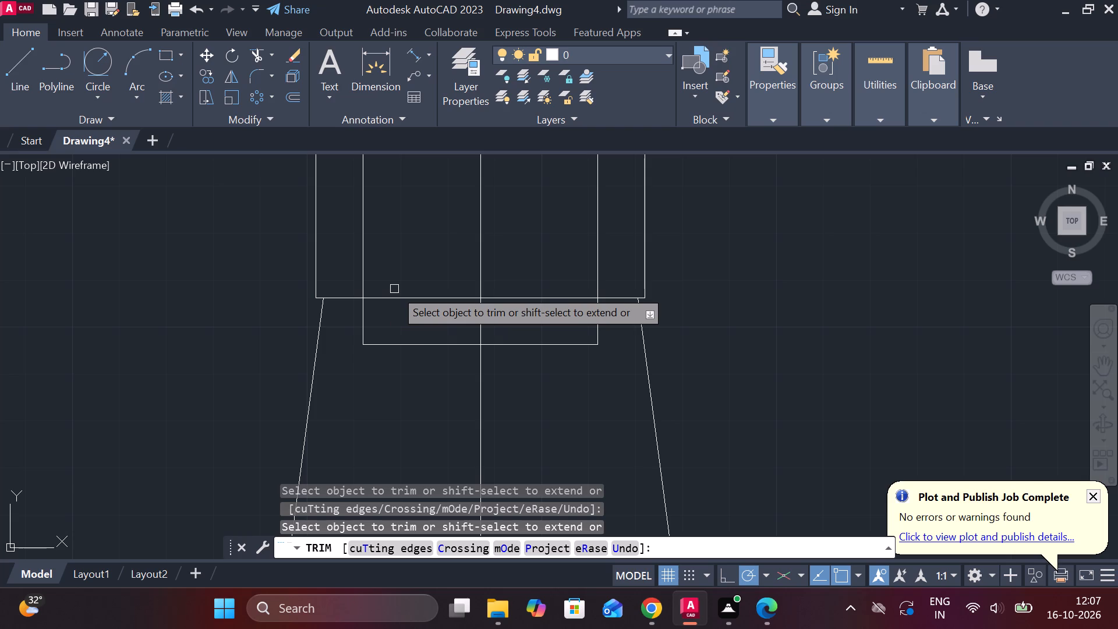
# Trim away the head's bottom edge between the centre line and the right slanted side.
pyautogui.scroll(-1, 631, 270)
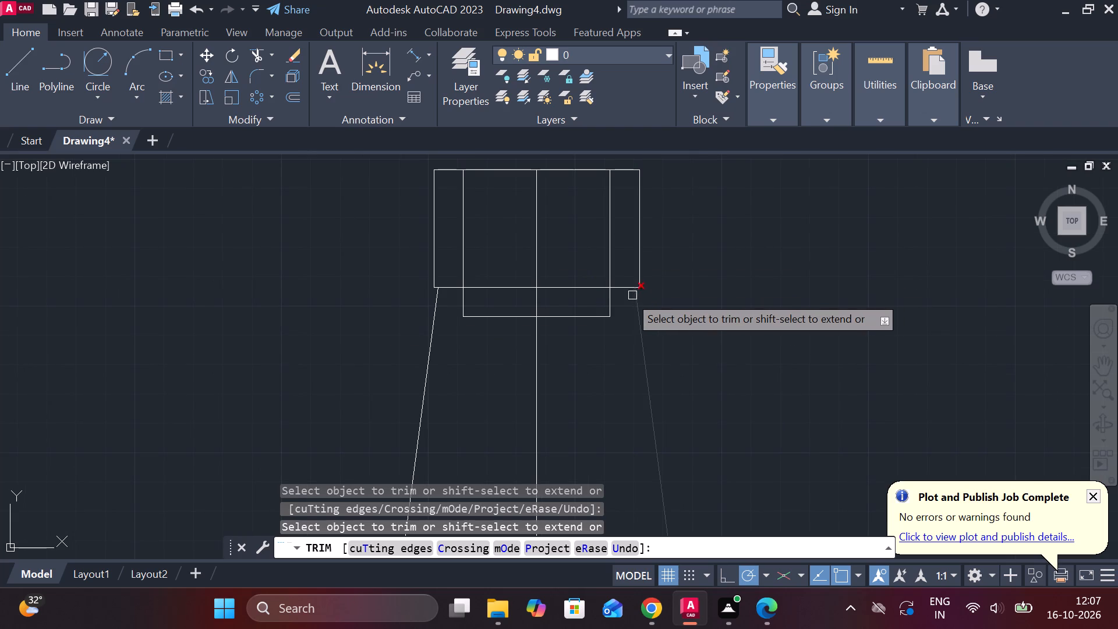
pyautogui.click(569, 287)
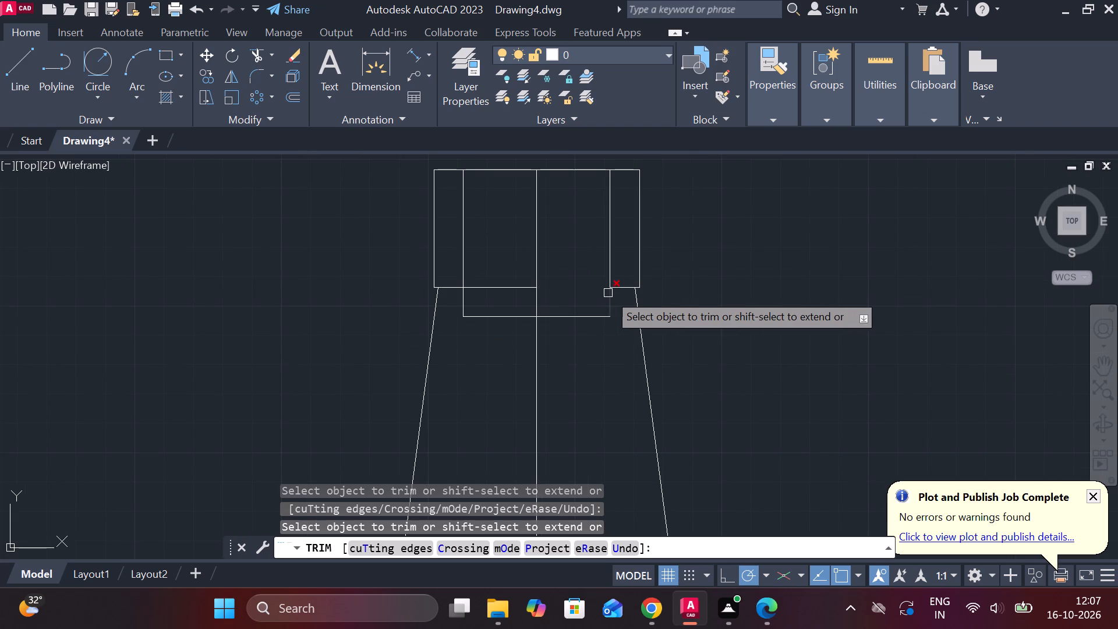
pyautogui.scroll(1, 608, 293)
pyautogui.click(632, 287)
pyautogui.scroll(-1, 720, 290)
pyautogui.moveTo(728, 295); pyautogui.dragTo(682, 211, button='middle')
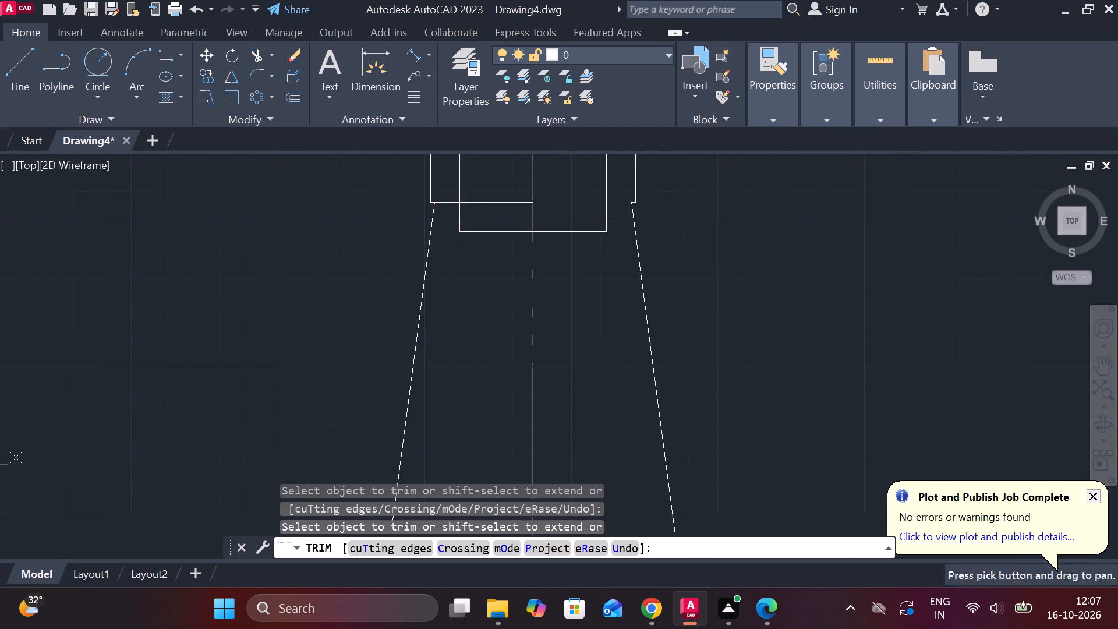
pyautogui.scroll(-1, 688, 244)
pyautogui.middleClick(692, 248)
pyautogui.press('Escape')
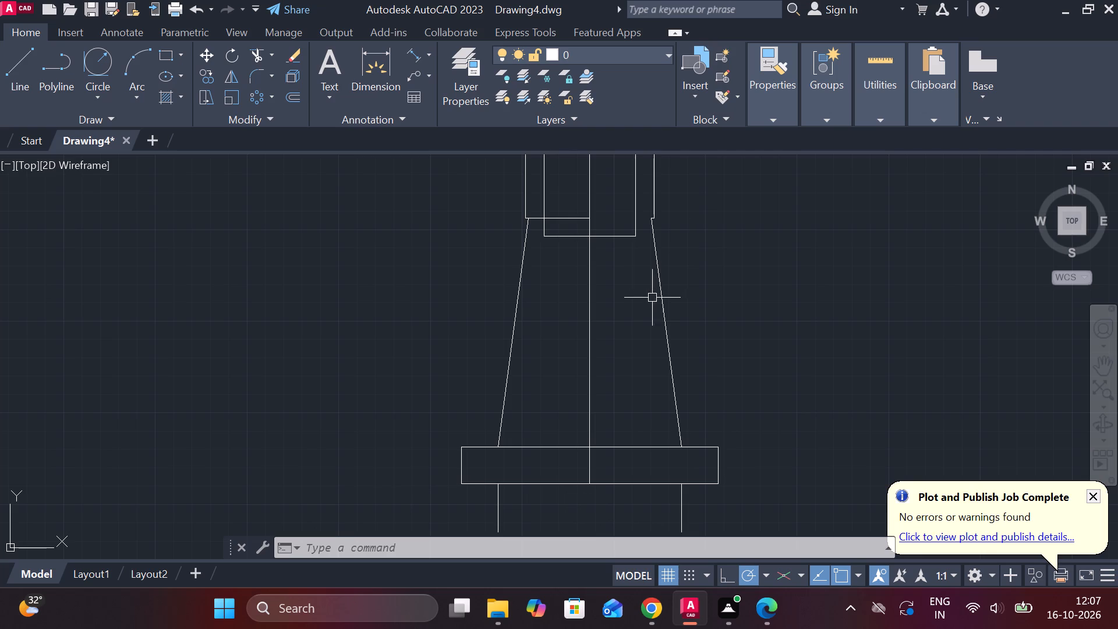
# Offset the left slanted side 10 inward, toward the centre line.
pyautogui.moveTo(639, 296); pyautogui.dragTo(605, 260, button='middle')
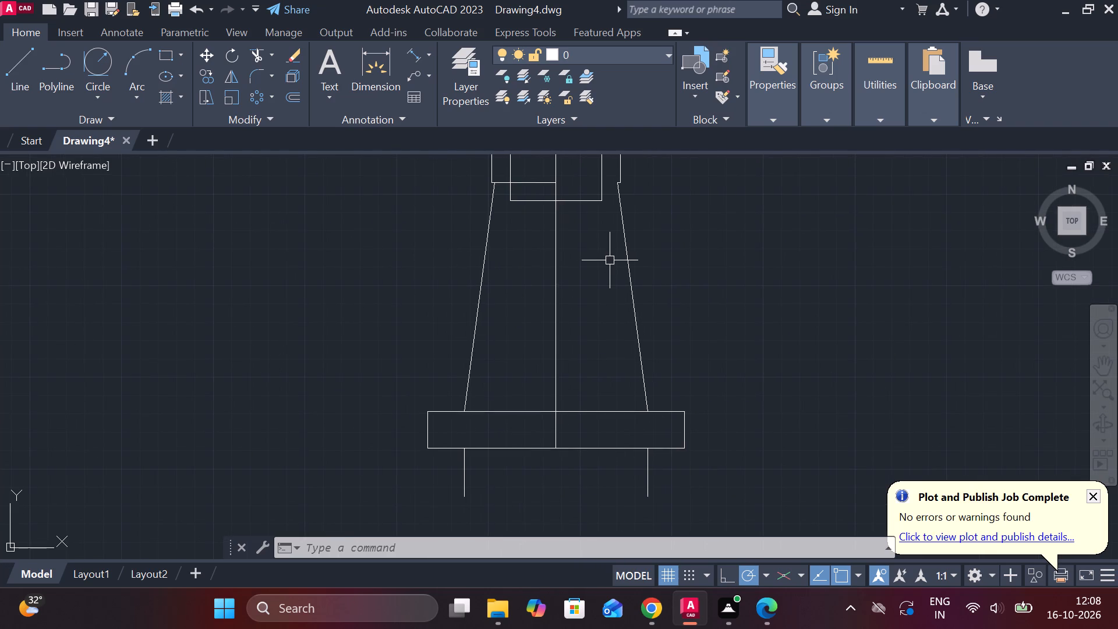
pyautogui.moveTo(611, 260); pyautogui.dragTo(611, 314, button='middle')
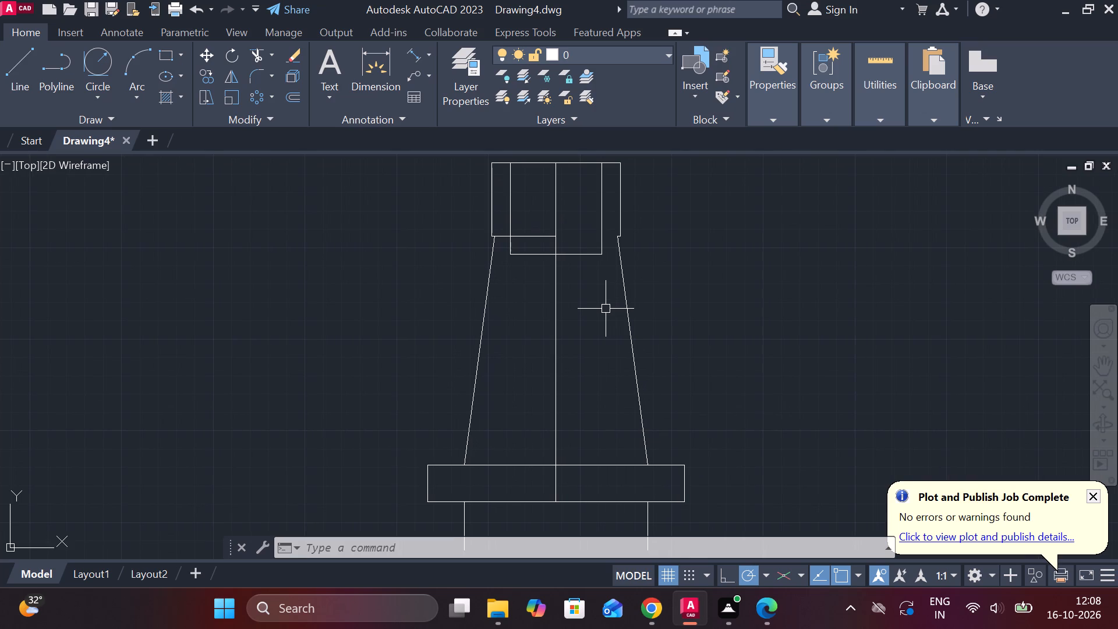
pyautogui.moveTo(606, 306); pyautogui.dragTo(606, 272, button='middle')
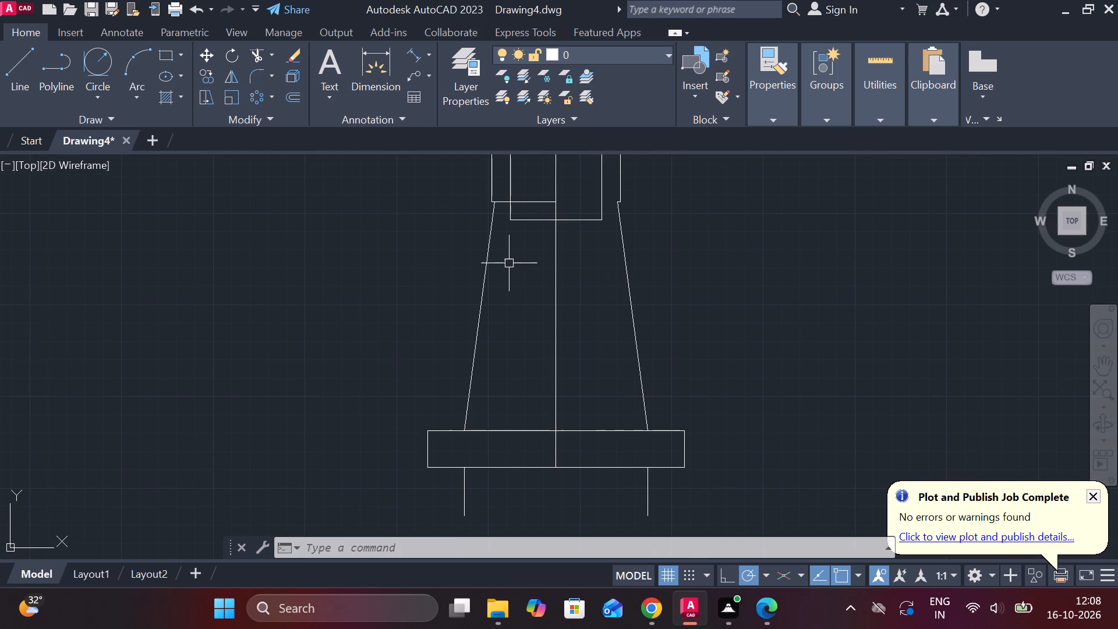
pyautogui.click(486, 249)
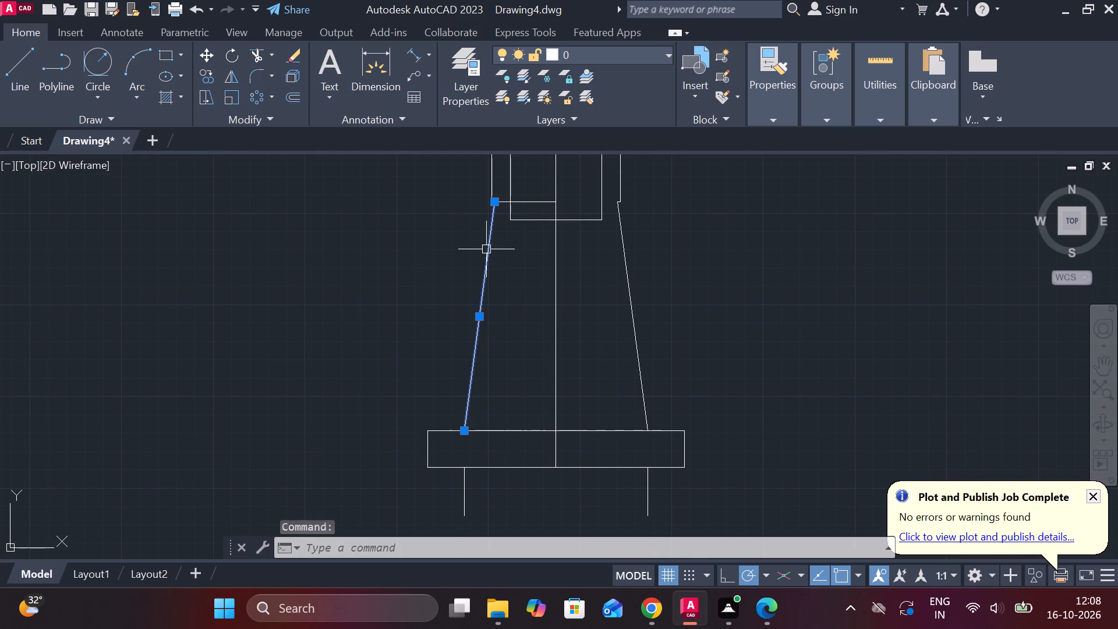
pyautogui.press('o')
pyautogui.press('Return')
pyautogui.press('Return')
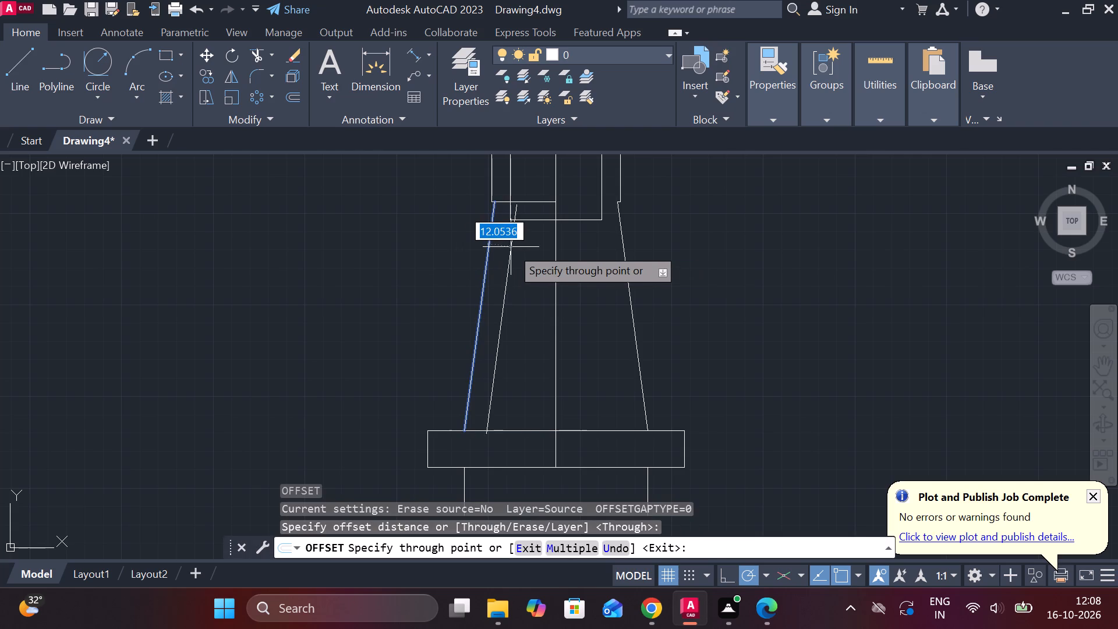
pyautogui.scroll(1, 508, 192)
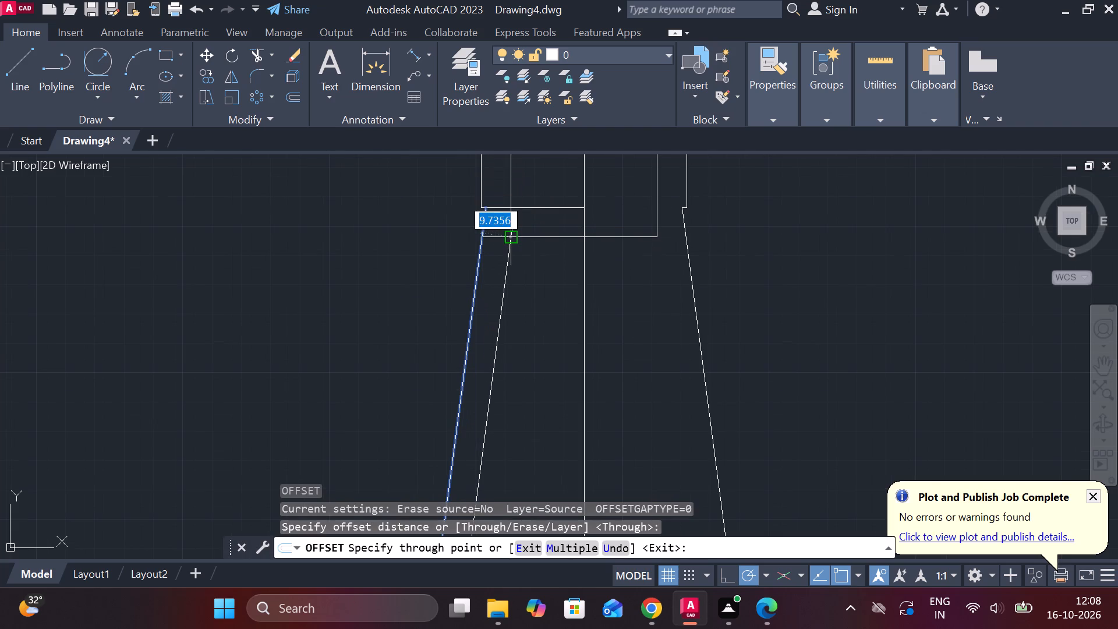
pyautogui.scroll(3, 515, 236)
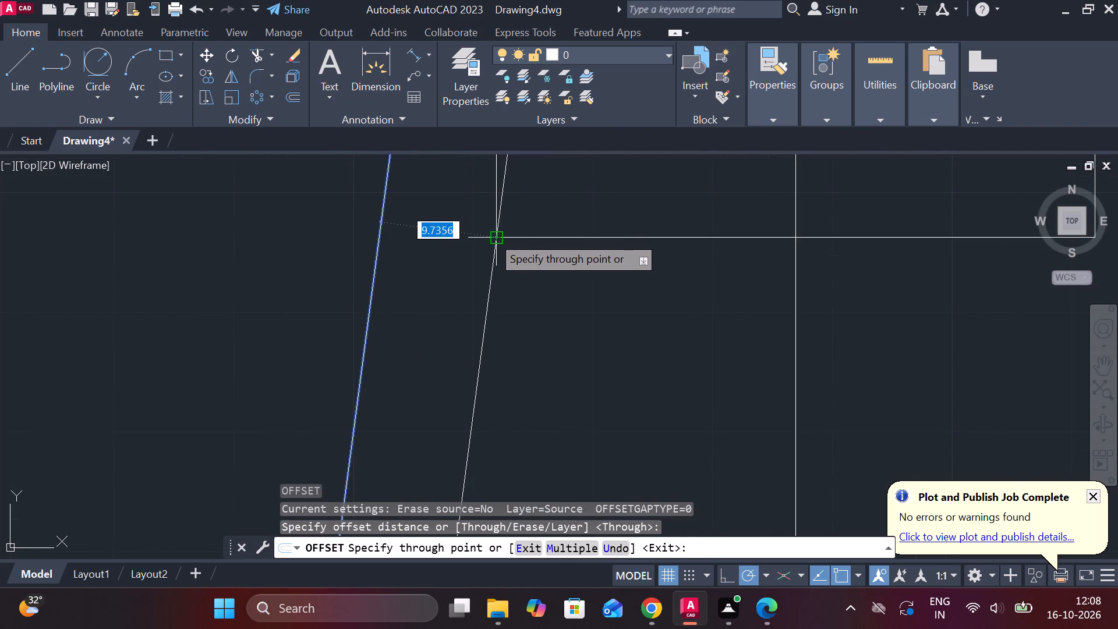
pyautogui.scroll(-2, 491, 235)
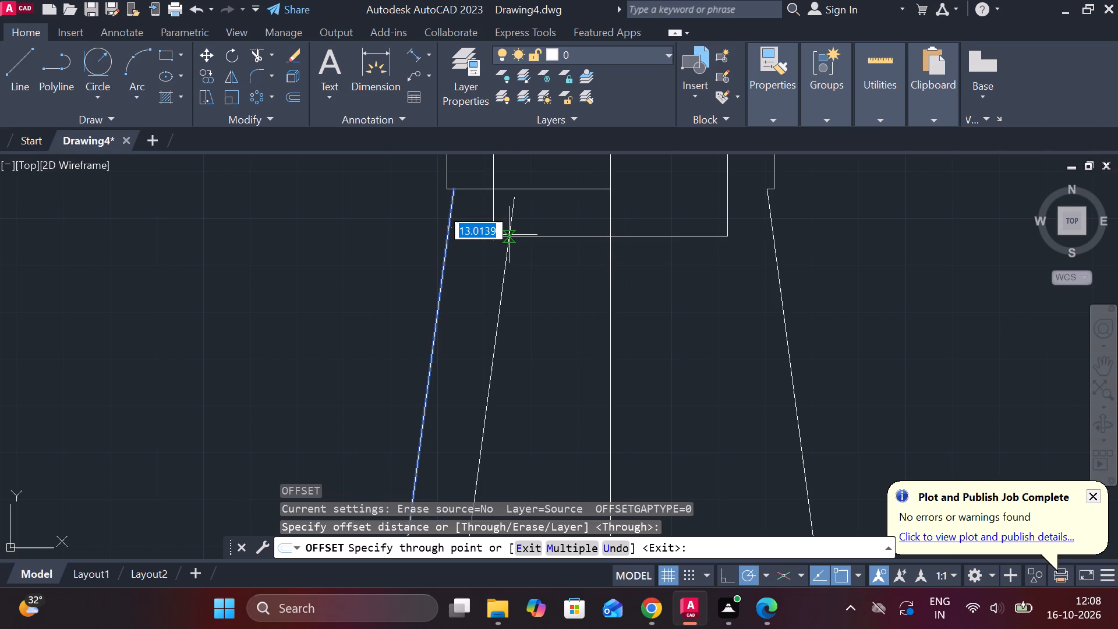
pyautogui.scroll(-1, 509, 235)
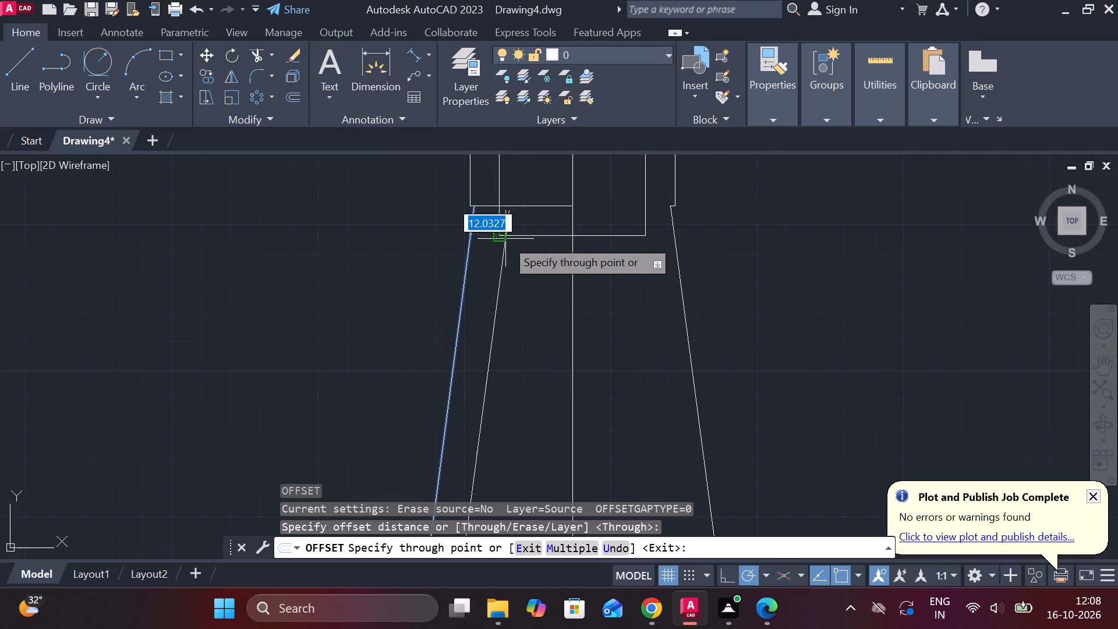
pyautogui.write('10')
pyautogui.press('Return')
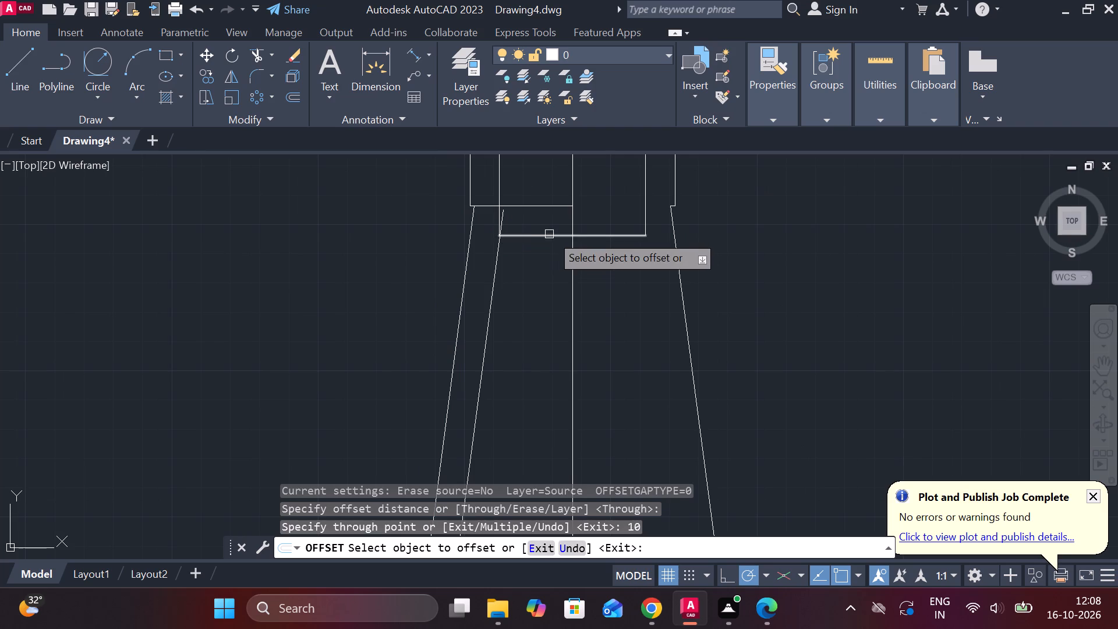
# Offset the right slanted side 10 inward, toward the centre line.
pyautogui.click(678, 279)
pyautogui.press('1')
pyautogui.press('0')
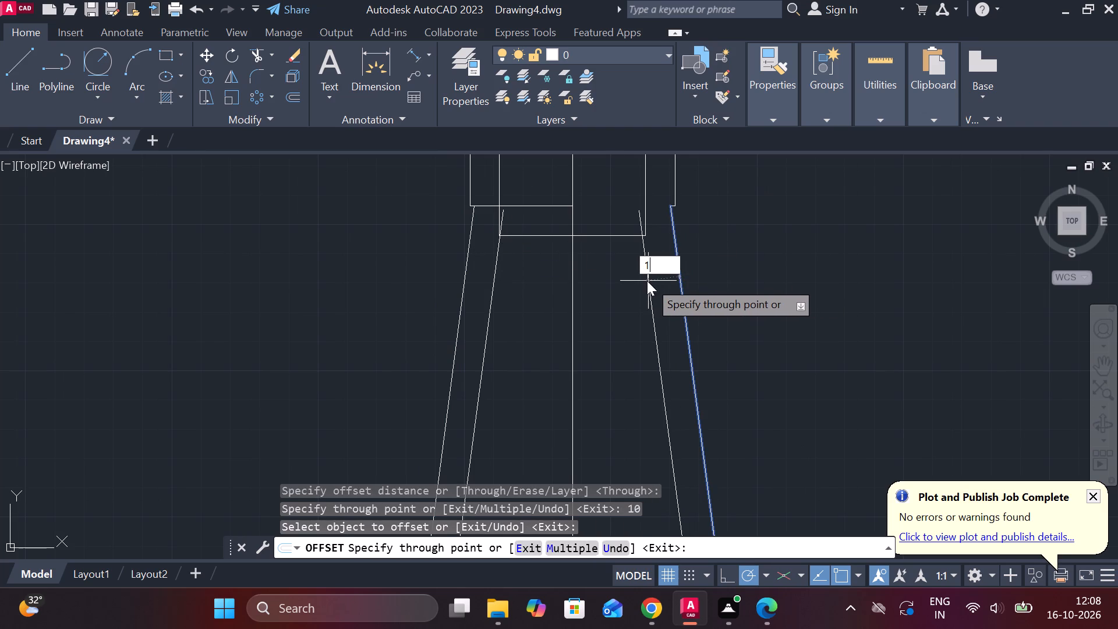
pyautogui.press('Return')
pyautogui.press('Escape')
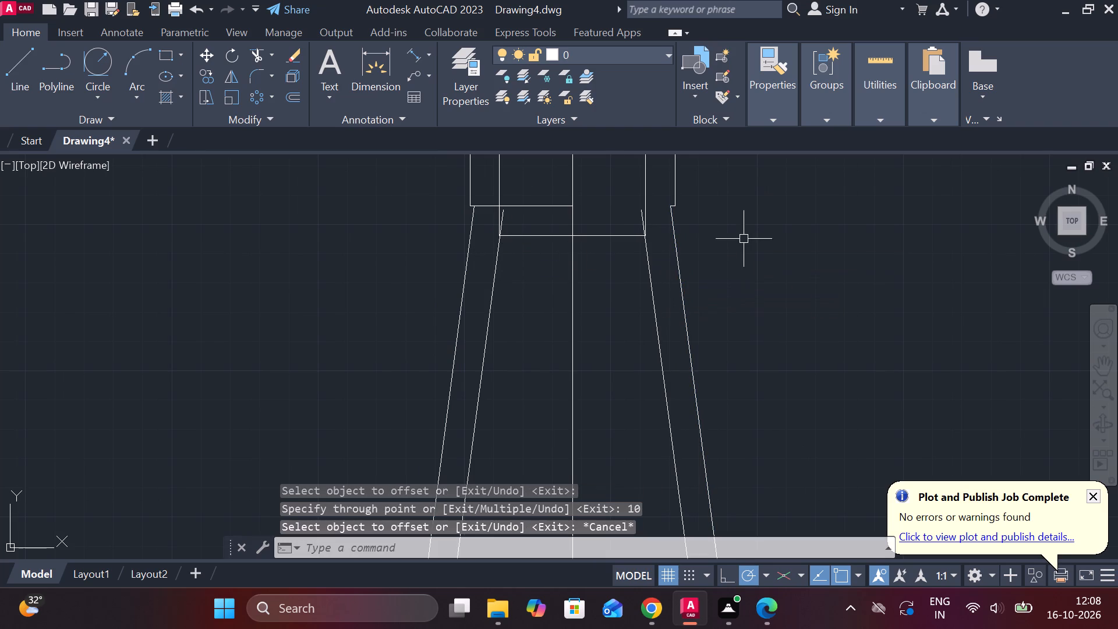
# Trim the upper ends of both inner slanted lines where they project above the recess's bottom edge.
pyautogui.write('tr')
pyautogui.press('space')
pyautogui.scroll(3, 672, 206)
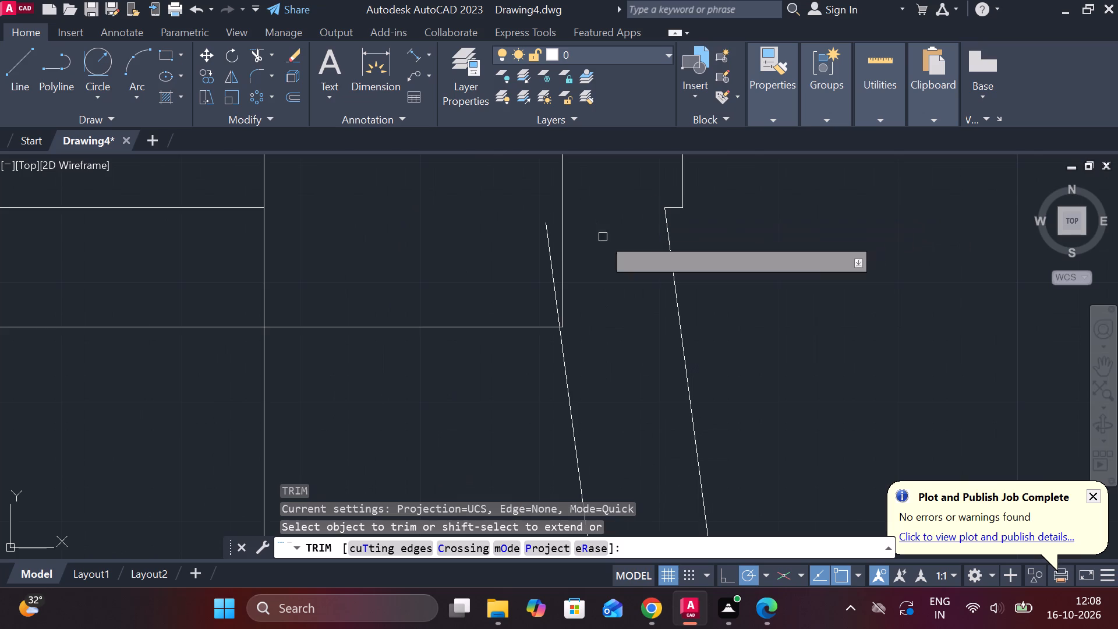
pyautogui.click(551, 255)
pyautogui.scroll(-2, 551, 255)
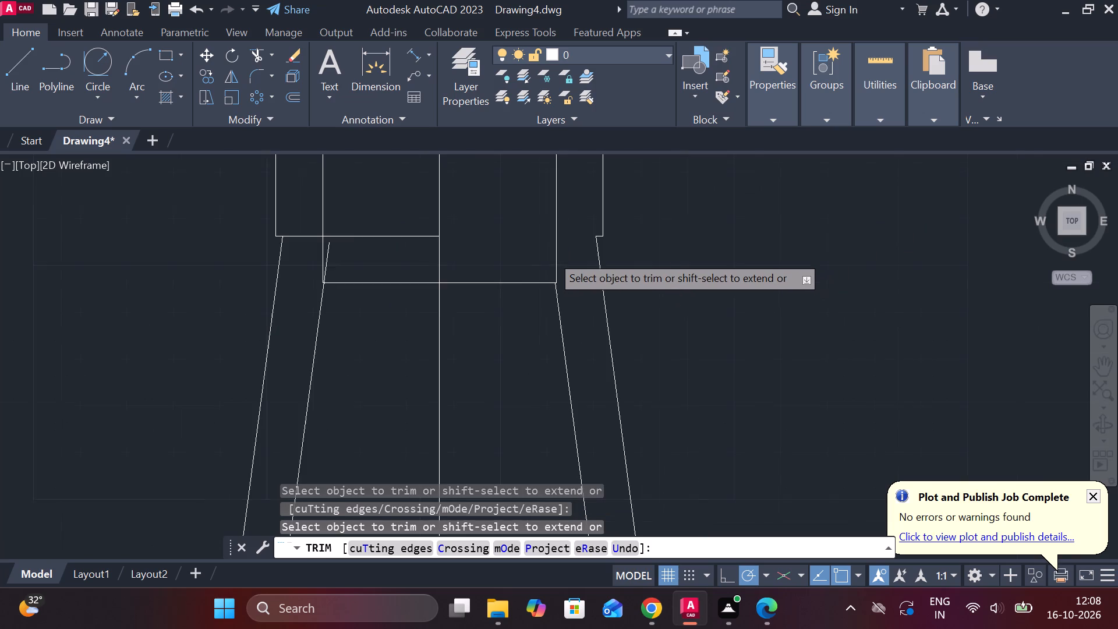
pyautogui.scroll(2, 298, 254)
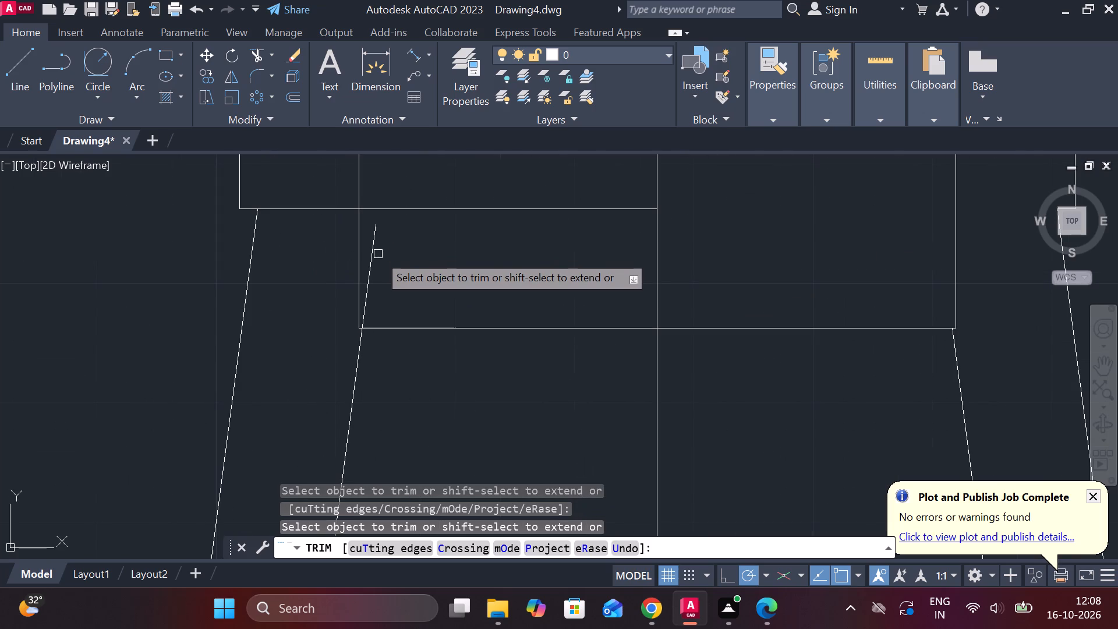
pyautogui.click(374, 264)
pyautogui.scroll(-5, 382, 266)
pyautogui.moveTo(533, 290); pyautogui.dragTo(539, 292, button='middle')
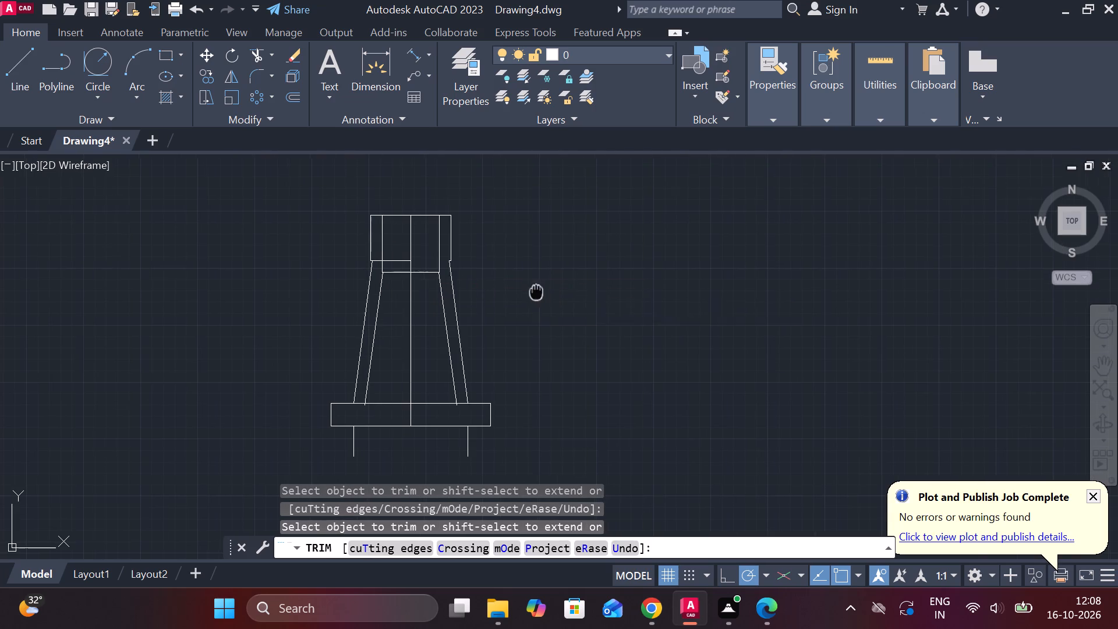
pyautogui.moveTo(539, 292); pyautogui.dragTo(597, 248, button='middle')
pyautogui.scroll(1, 596, 282)
pyautogui.moveTo(597, 283); pyautogui.dragTo(639, 207, button='middle')
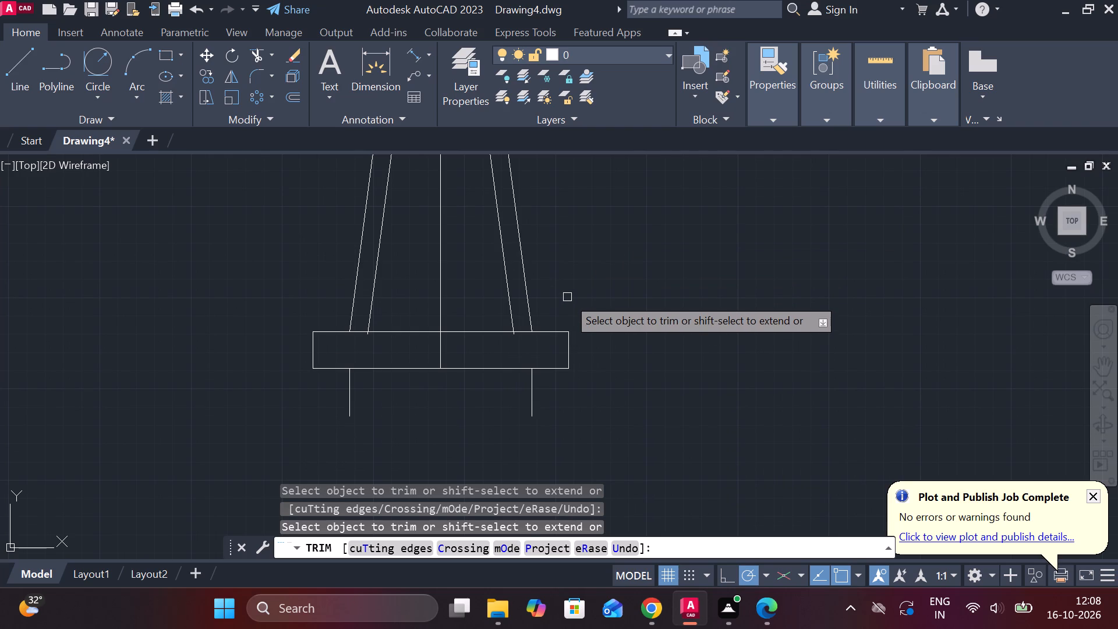
pyautogui.press('Escape')
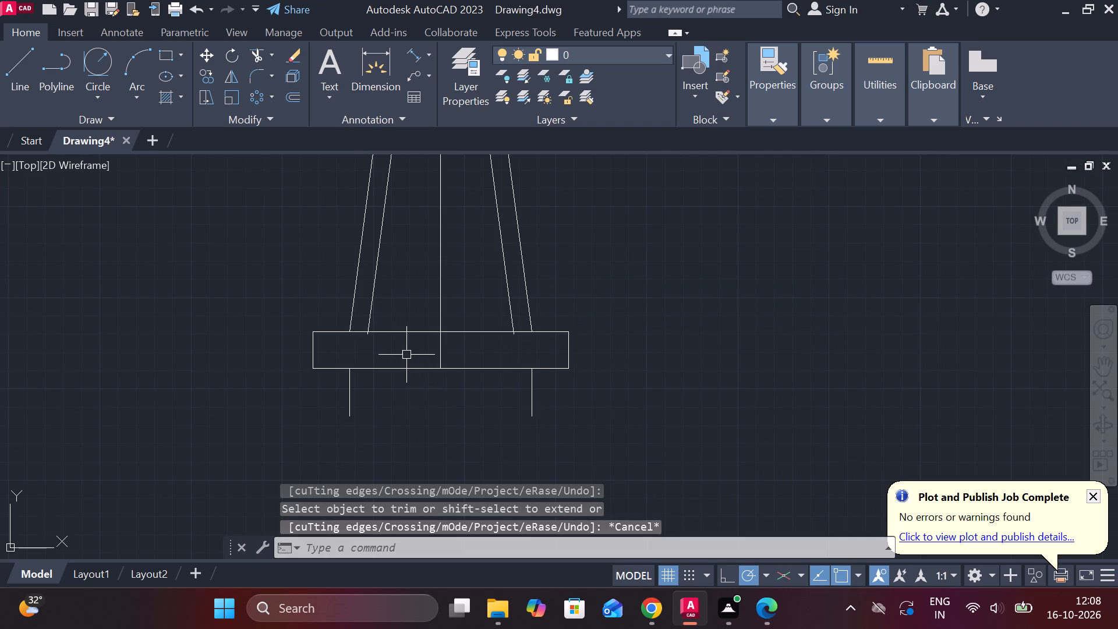
# Extend both inner slanted lines down to the base's bottom edge.
pyautogui.scroll(1, 406, 355)
pyautogui.write('ex')
pyautogui.press('space')
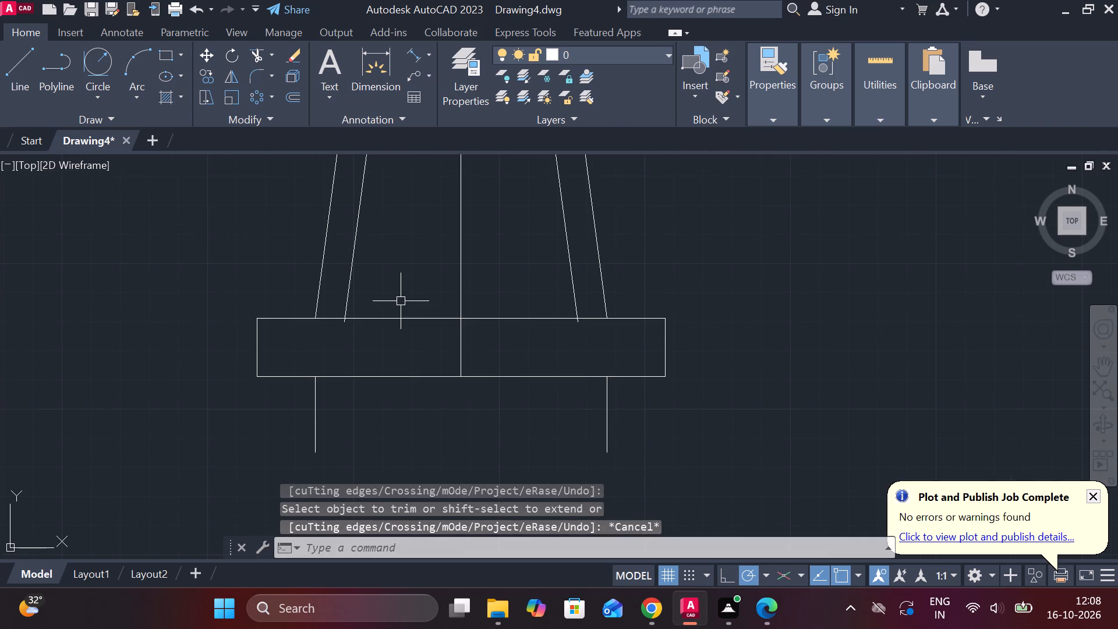
pyautogui.click(345, 289)
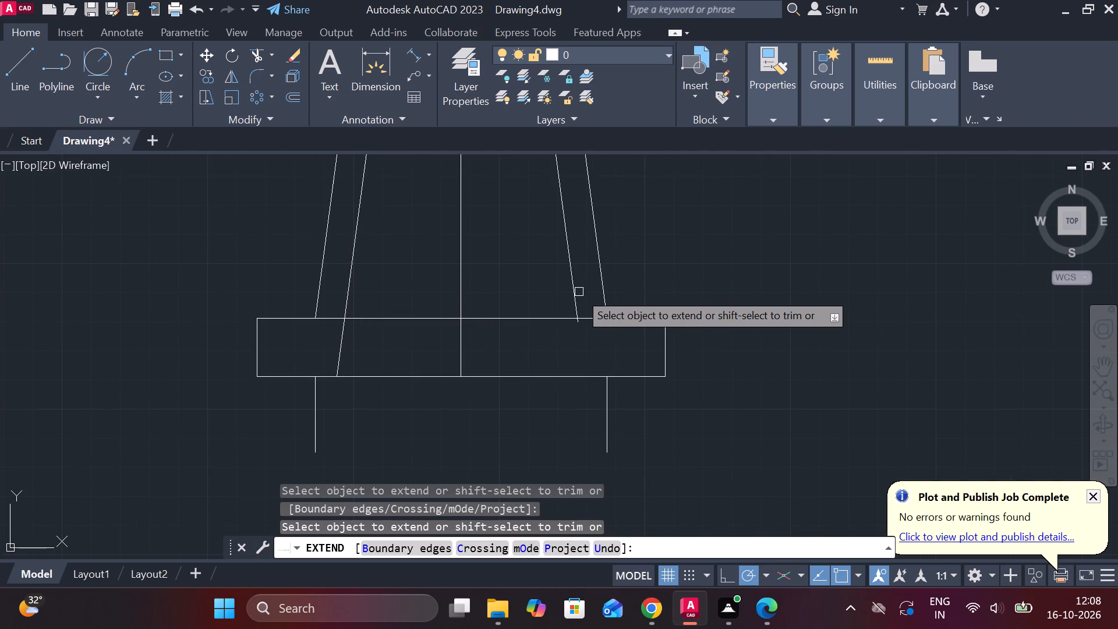
pyautogui.click(574, 292)
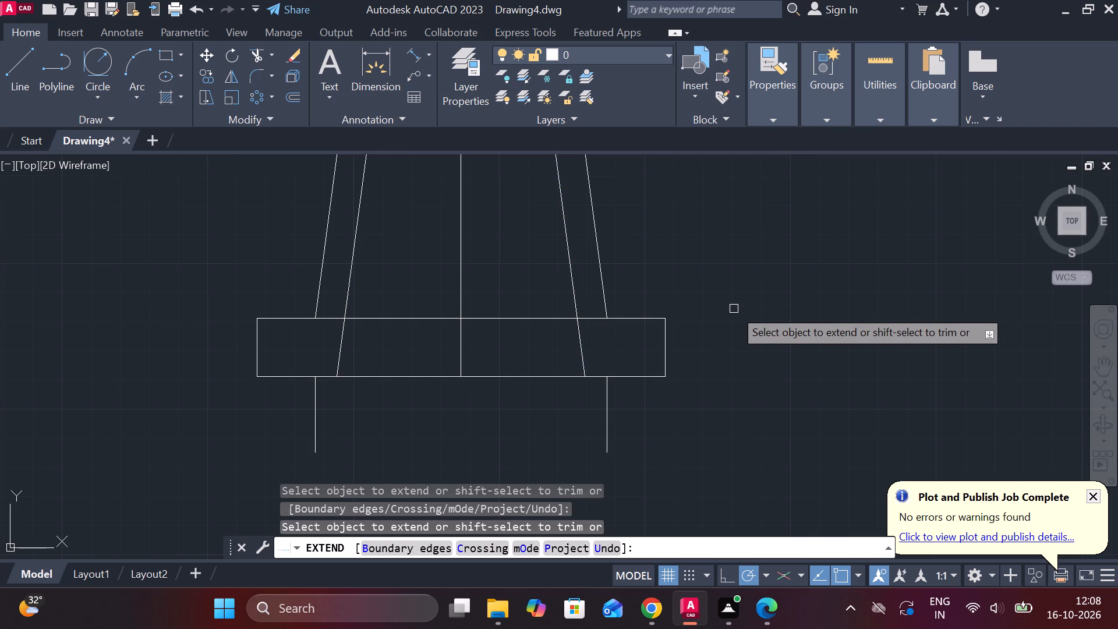
pyautogui.scroll(-2, 735, 306)
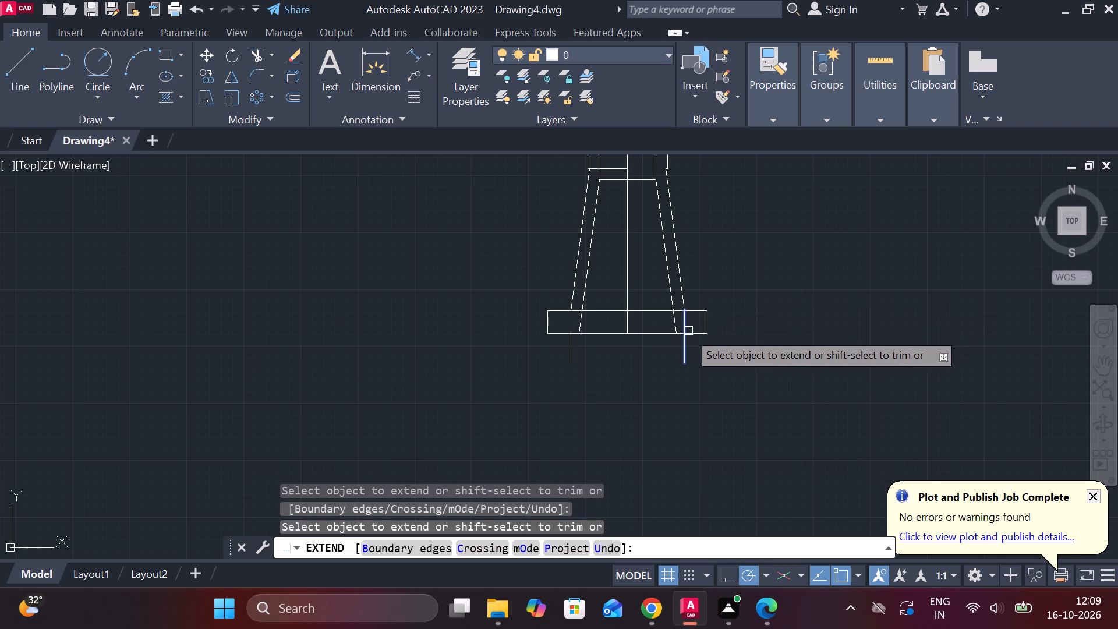
pyautogui.scroll(1, 687, 333)
pyautogui.scroll(2, 635, 354)
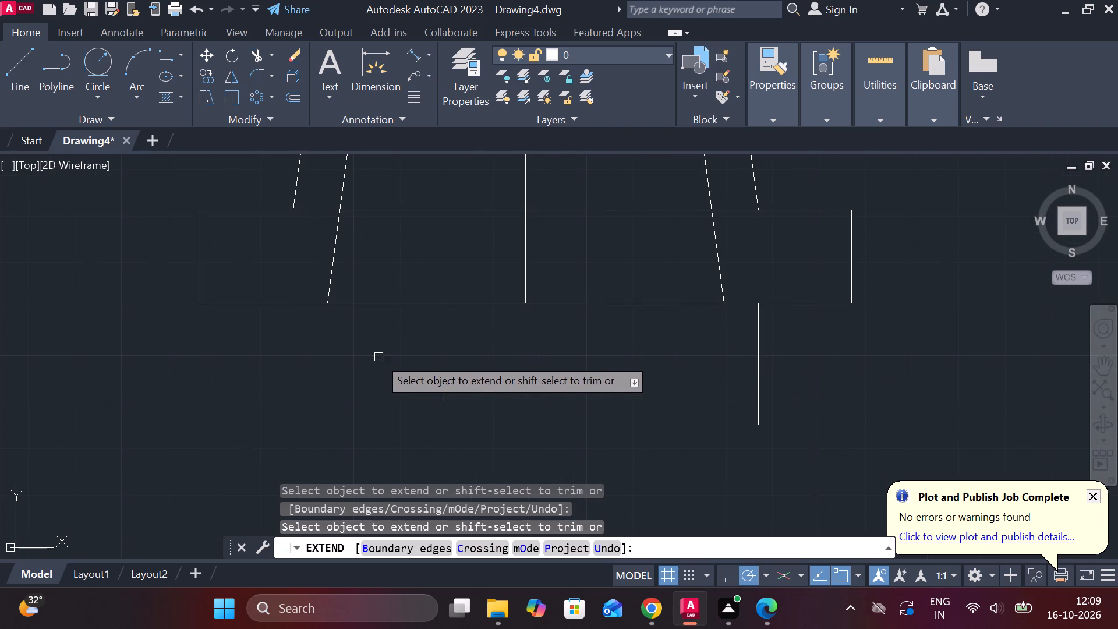
pyautogui.press('Escape')
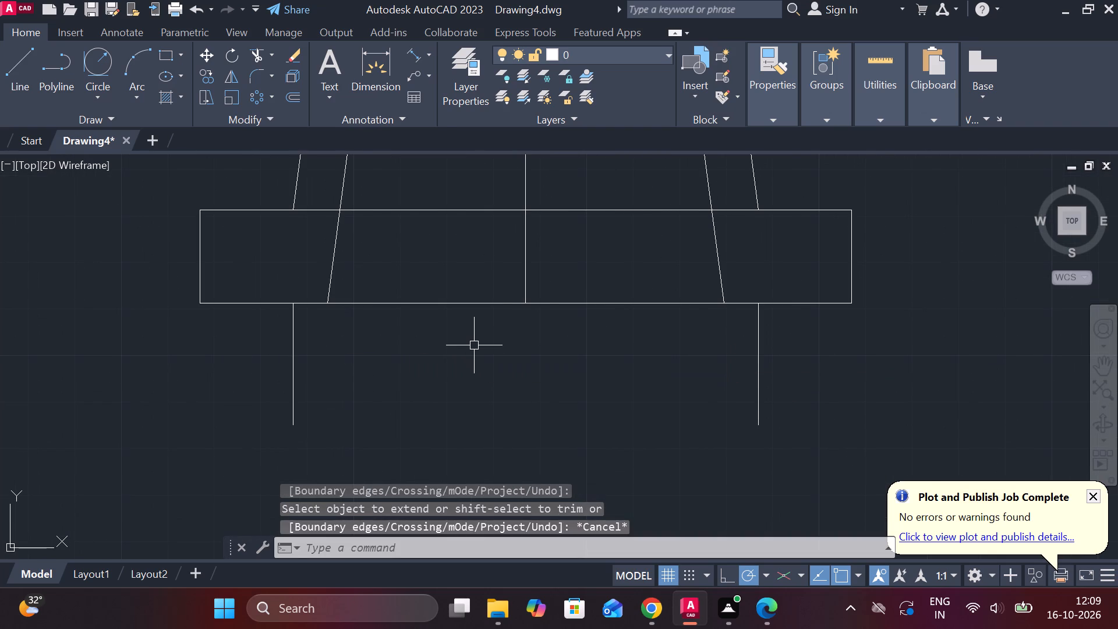
# Draw a recess outline from the left lower vertical's top end: 3 up, 100 horizontally, and back down to the base's bottom edge.
pyautogui.press('l')
pyautogui.press('Return')
pyautogui.click(292, 303)
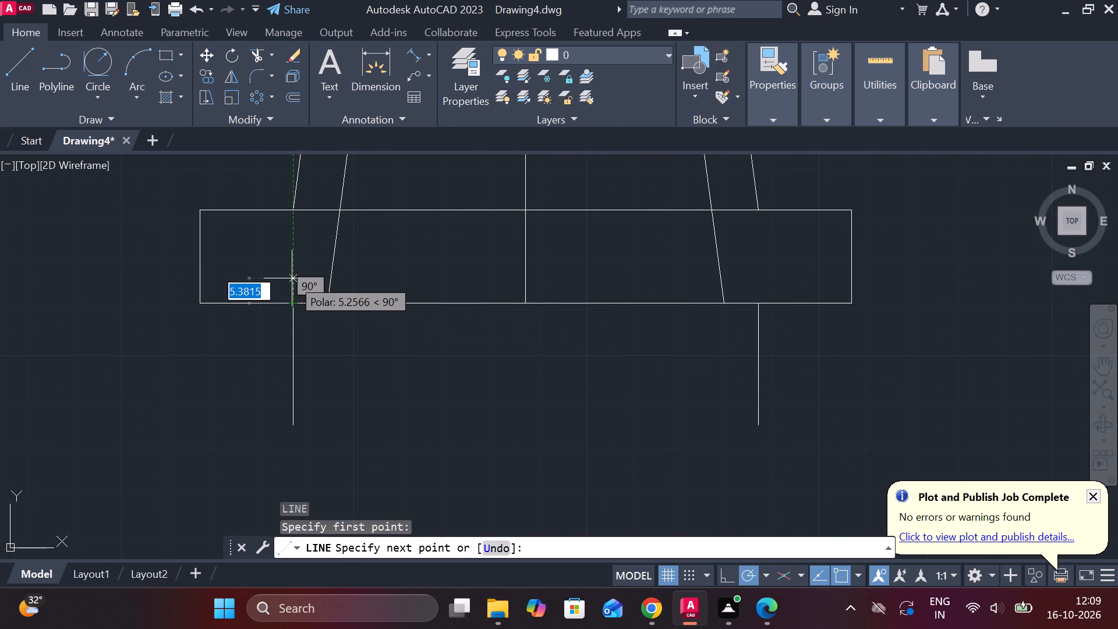
pyautogui.press('3')
pyautogui.press('Return')
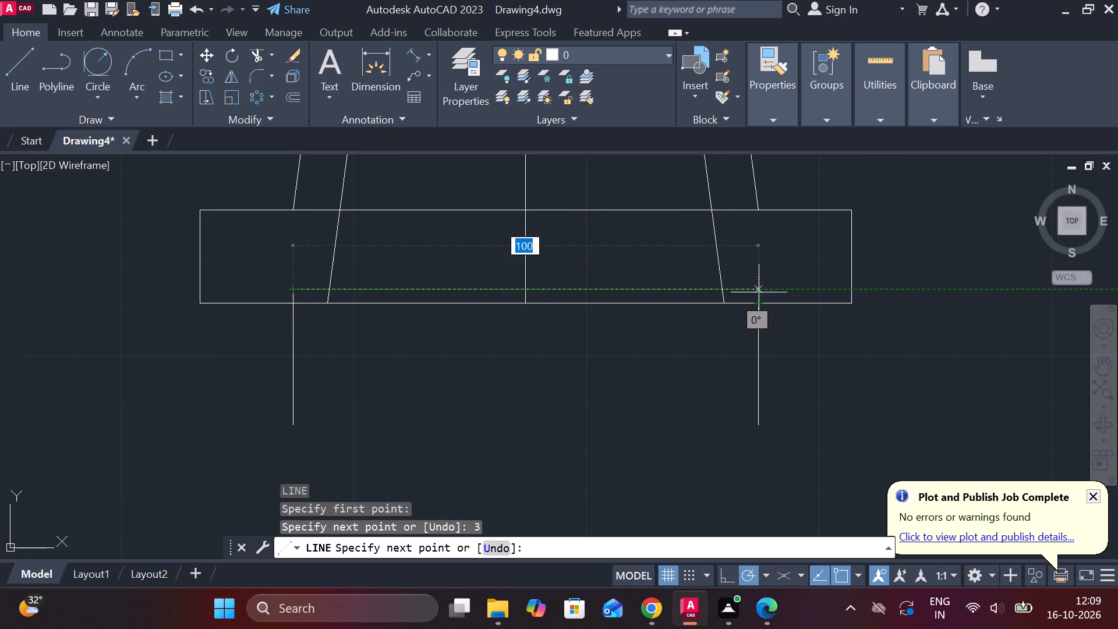
pyautogui.click(759, 292)
pyautogui.click(762, 299)
pyautogui.press('Escape')
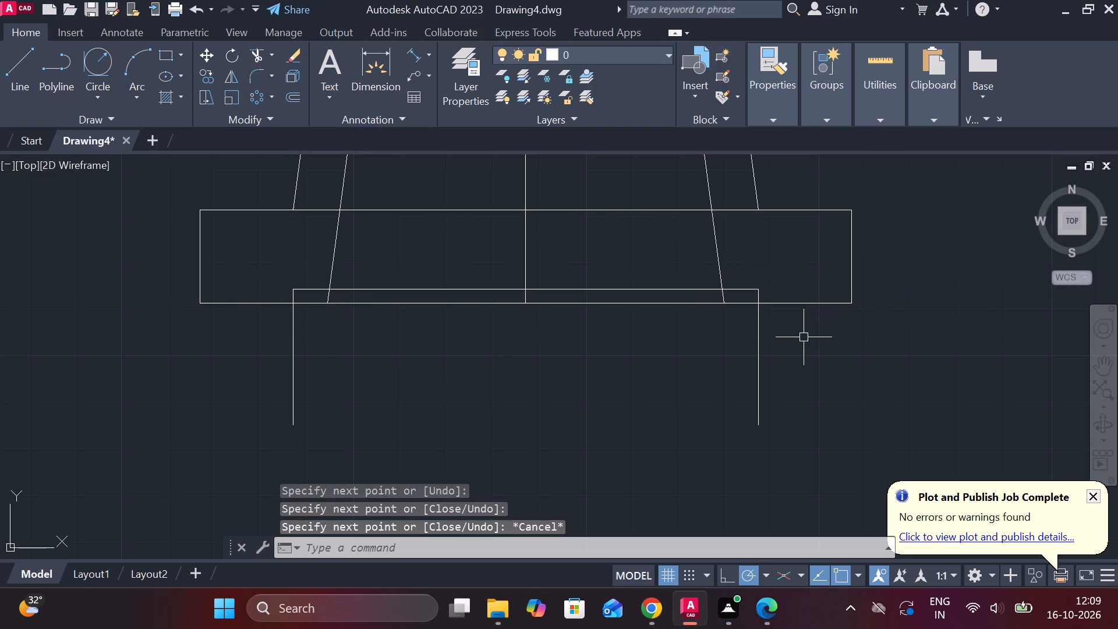
# Trim away the two vertical lines hanging below the base's bottom edge.
pyautogui.write('tr')
pyautogui.press('space')
pyautogui.moveTo(812, 334); pyautogui.dragTo(251, 362)
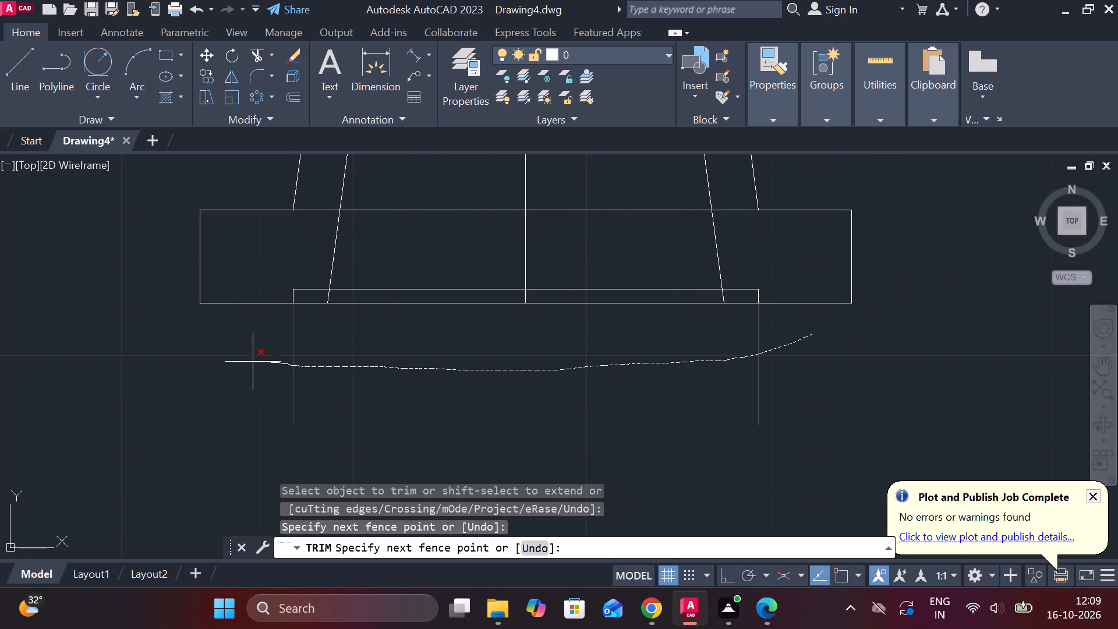
pyautogui.moveTo(251, 362); pyautogui.dragTo(250, 362)
pyautogui.moveTo(364, 342); pyautogui.dragTo(396, 364, button='middle')
pyautogui.scroll(1, 396, 326)
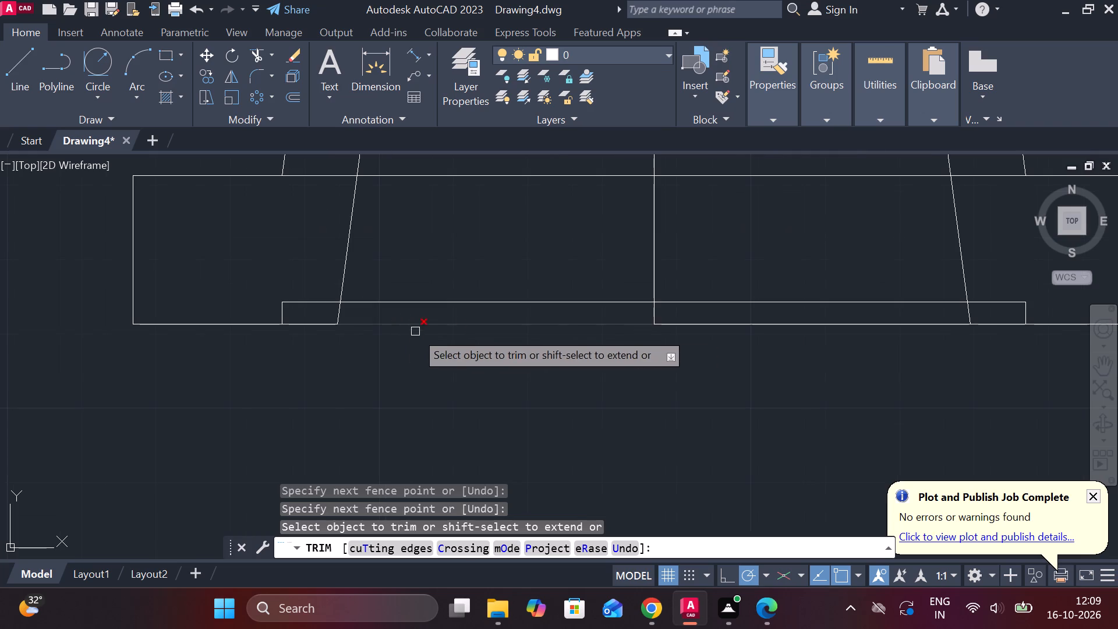
pyautogui.scroll(-1, 475, 351)
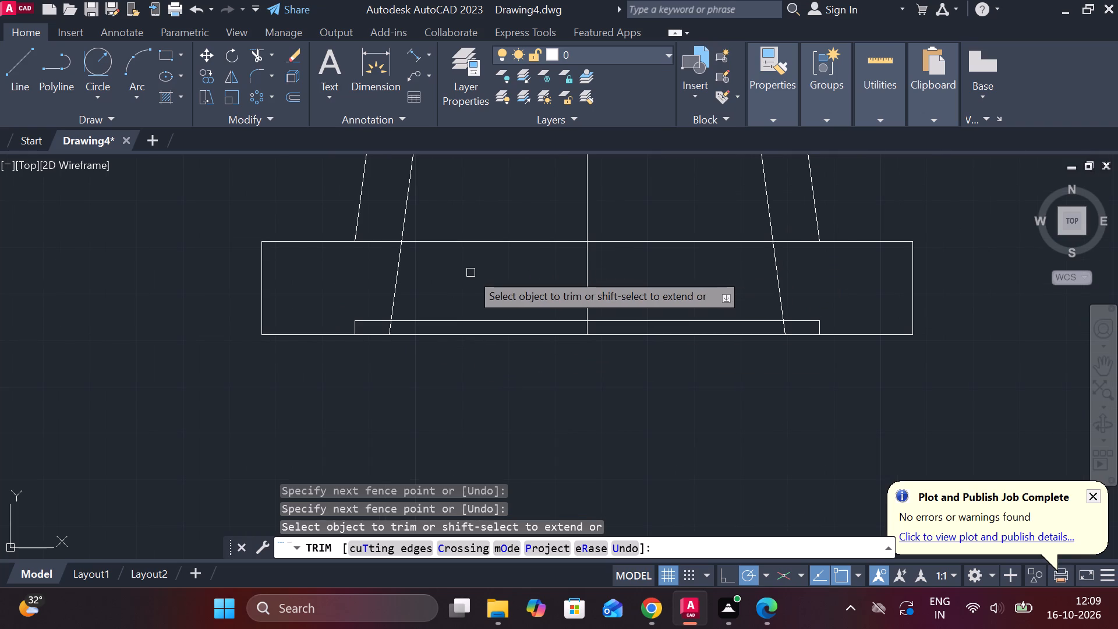
pyautogui.moveTo(470, 273); pyautogui.dragTo(439, 380, button='middle')
pyautogui.scroll(-2, 464, 350)
pyautogui.moveTo(617, 268); pyautogui.dragTo(637, 324, button='middle')
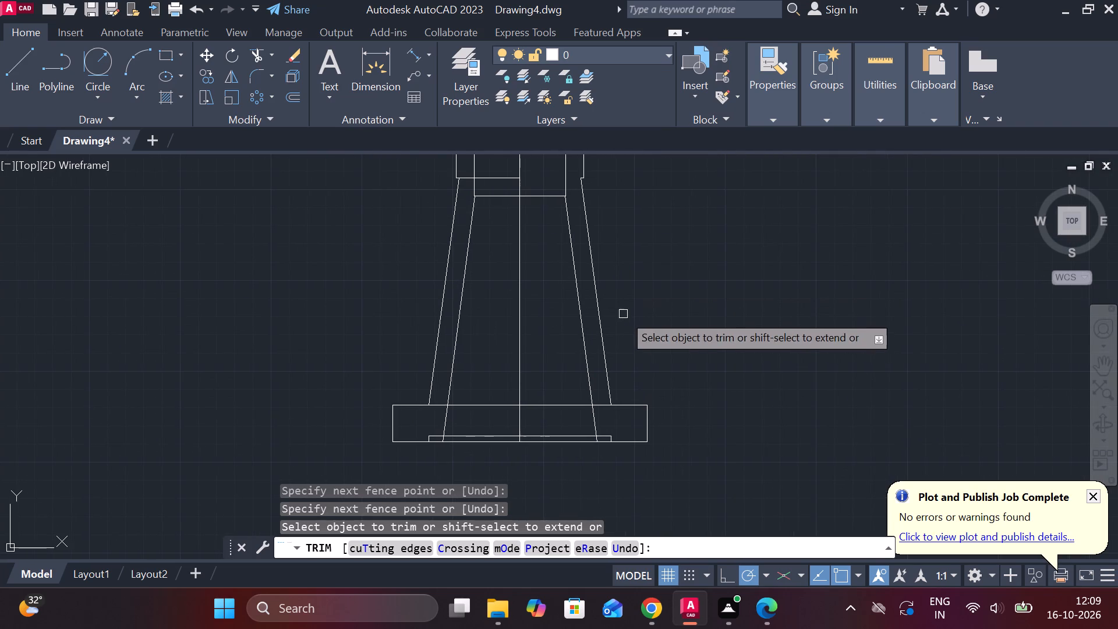
pyautogui.press('Escape')
# Set the fillet radius to 8 and pick the right outer slanted side as the first object.
pyautogui.press('f')
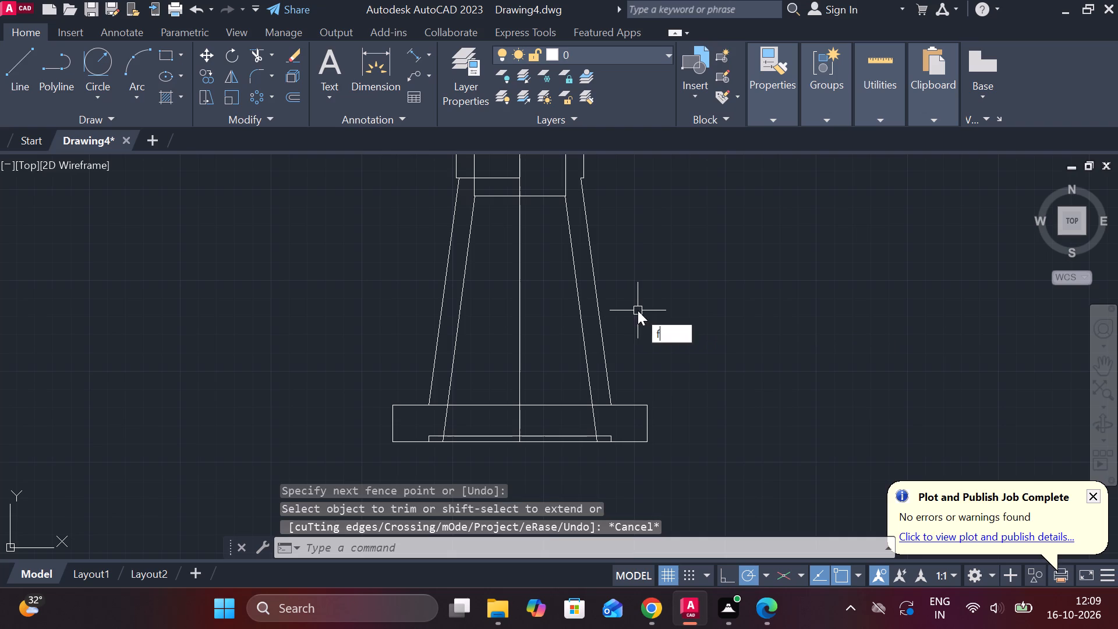
pyautogui.press('Return')
pyautogui.press('r')
pyautogui.press('Return')
pyautogui.press('8')
pyautogui.press('Return')
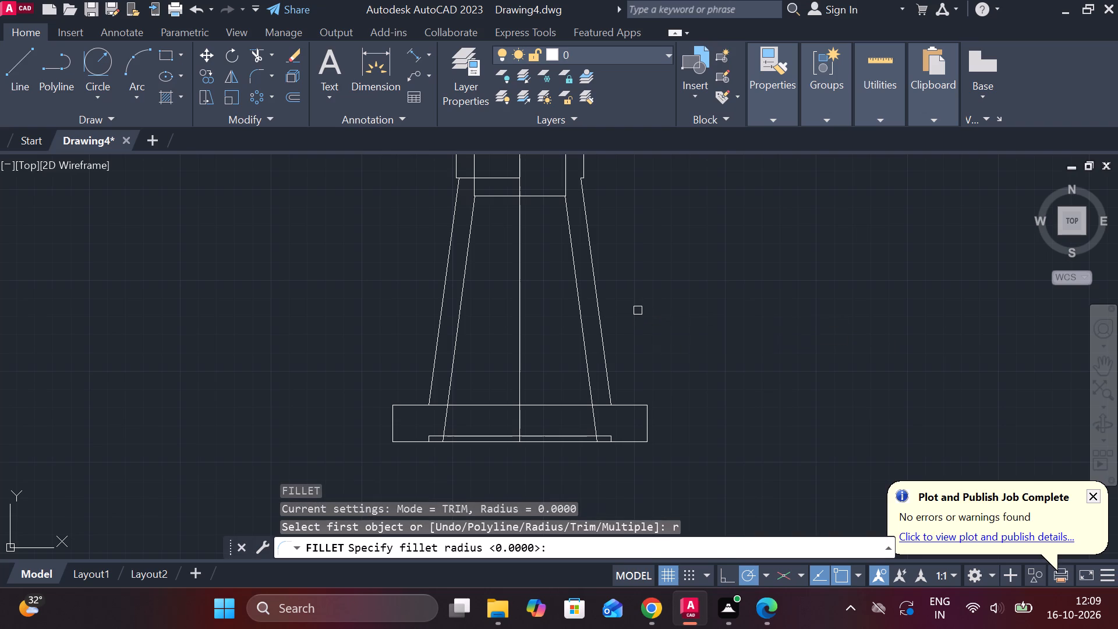
pyautogui.click(613, 390)
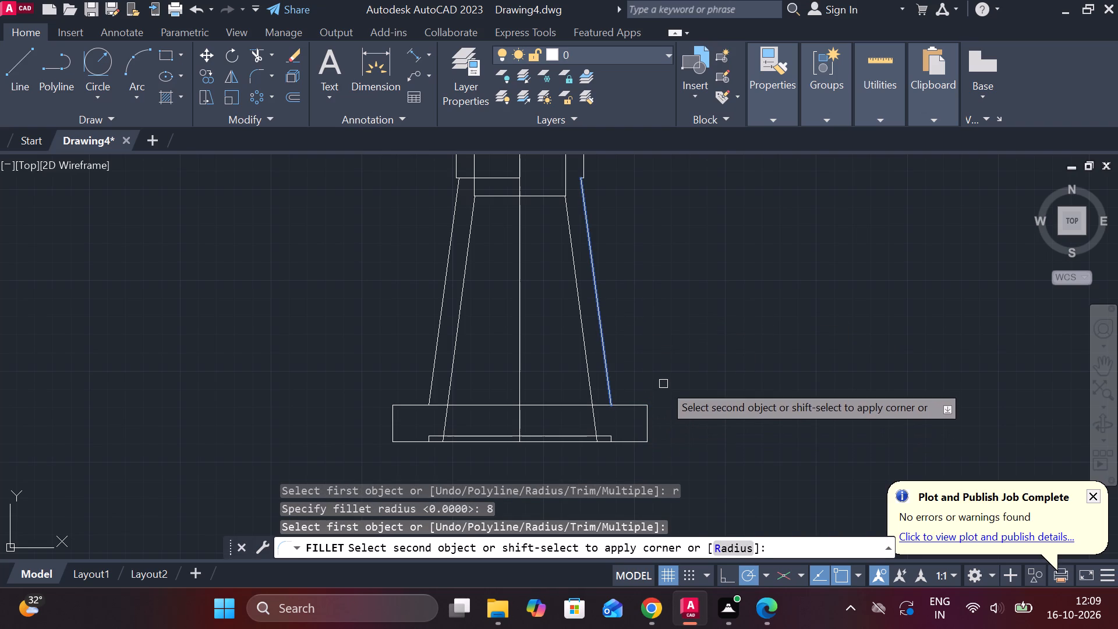
pyautogui.press('Escape')
# Trim the base's top edge between the outer and inner slanted lines on both sides.
pyautogui.scroll(1, 663, 384)
pyautogui.write('tr')
pyautogui.press('space')
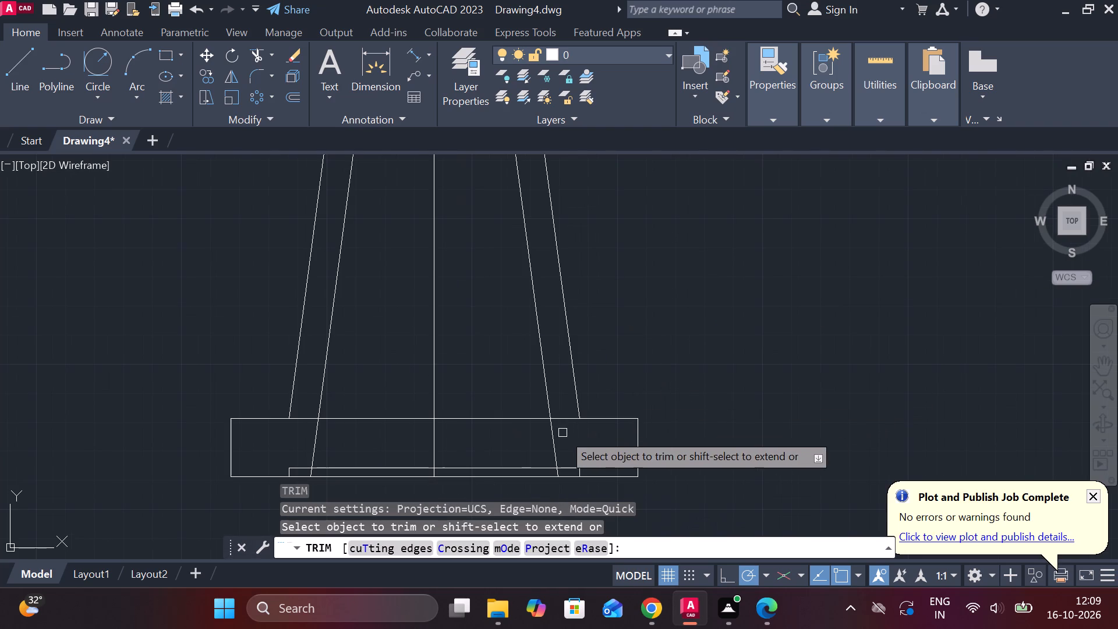
pyautogui.click(568, 420)
pyautogui.click(310, 421)
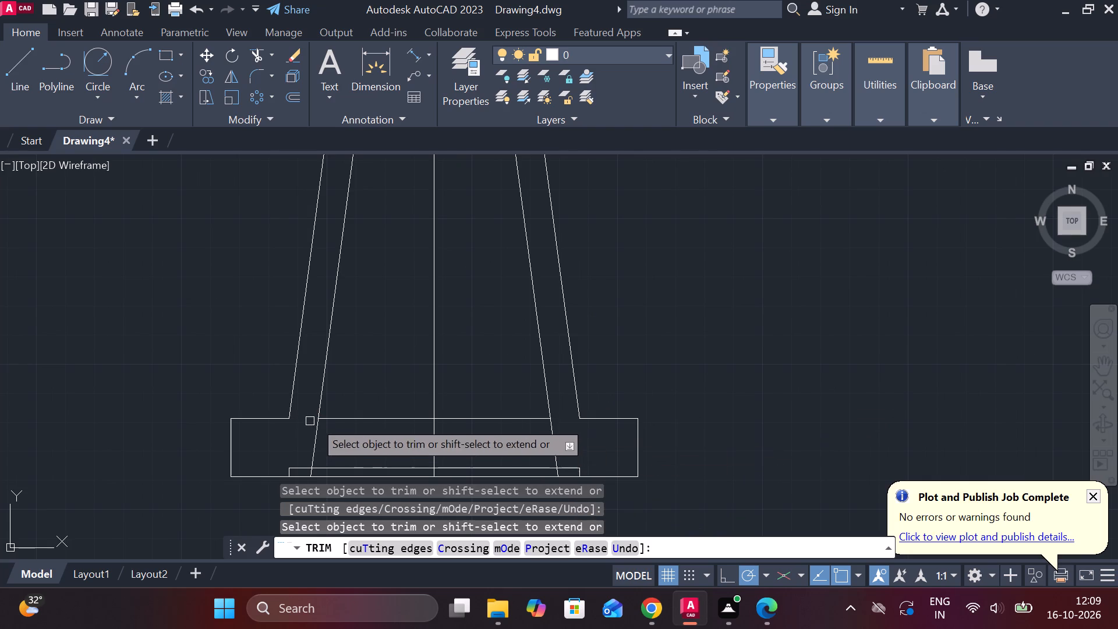
pyautogui.press('Escape')
# Fillet both corners between the outer slanted sides and the base's top edge with radius 8.
pyautogui.press('f')
pyautogui.press('Return')
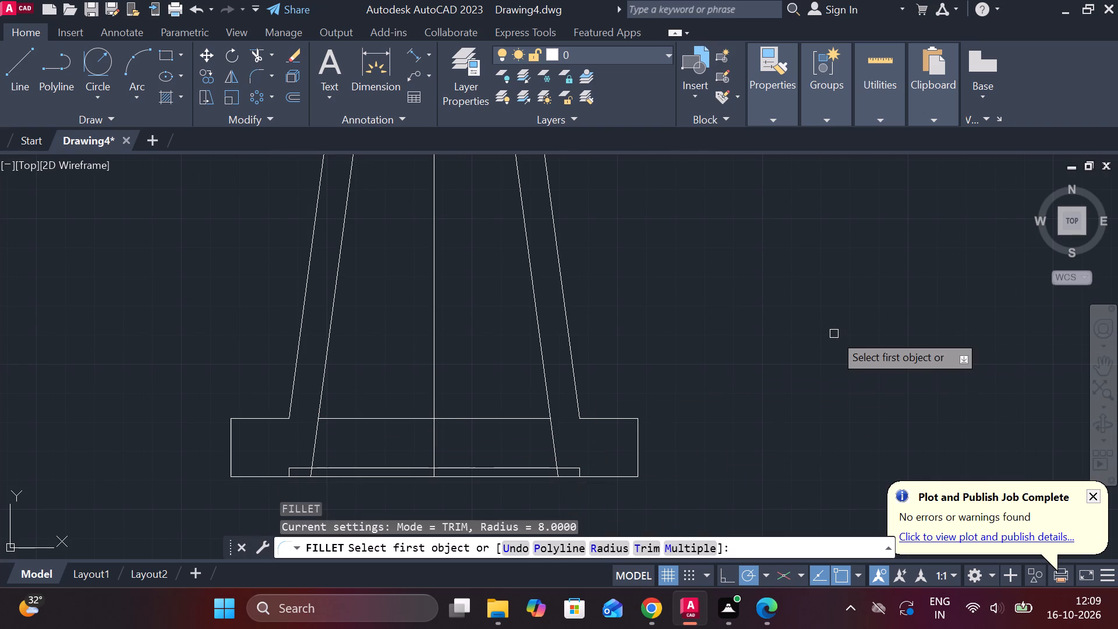
pyautogui.press('r')
pyautogui.press('Return')
pyautogui.press('8')
pyautogui.press('Return')
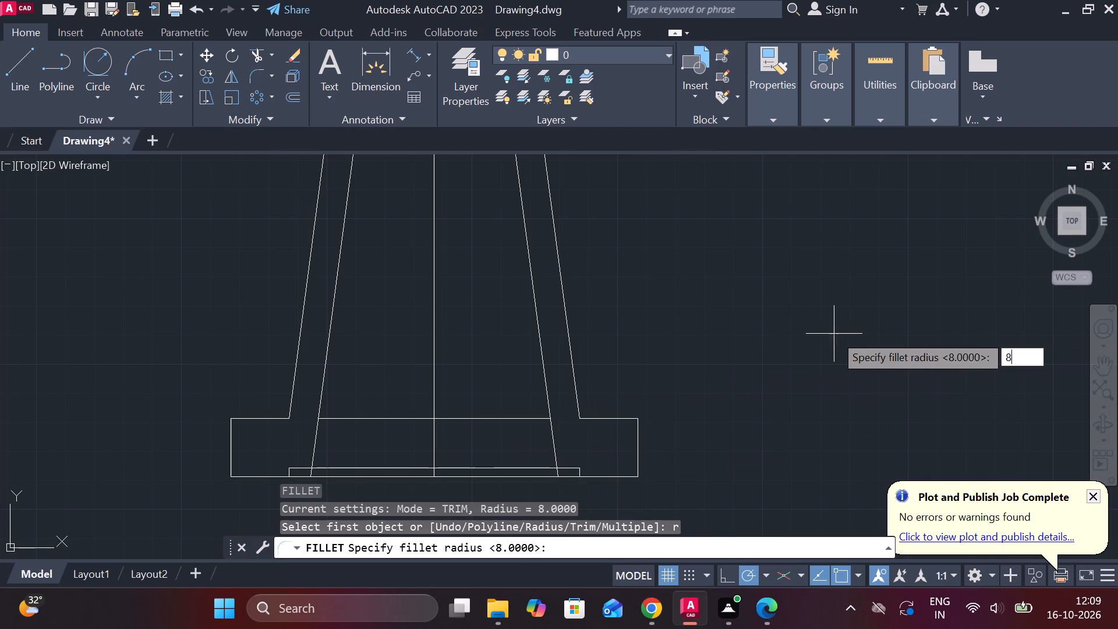
pyautogui.click(575, 393)
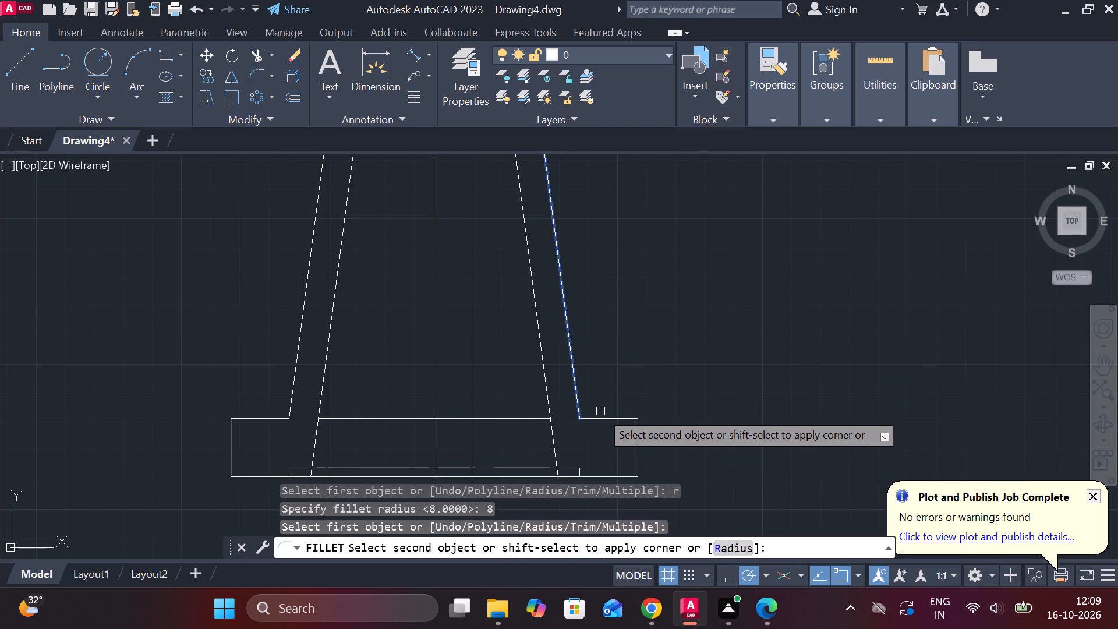
pyautogui.click(600, 422)
pyautogui.moveTo(632, 390); pyautogui.dragTo(724, 389, button='middle')
pyautogui.press('space')
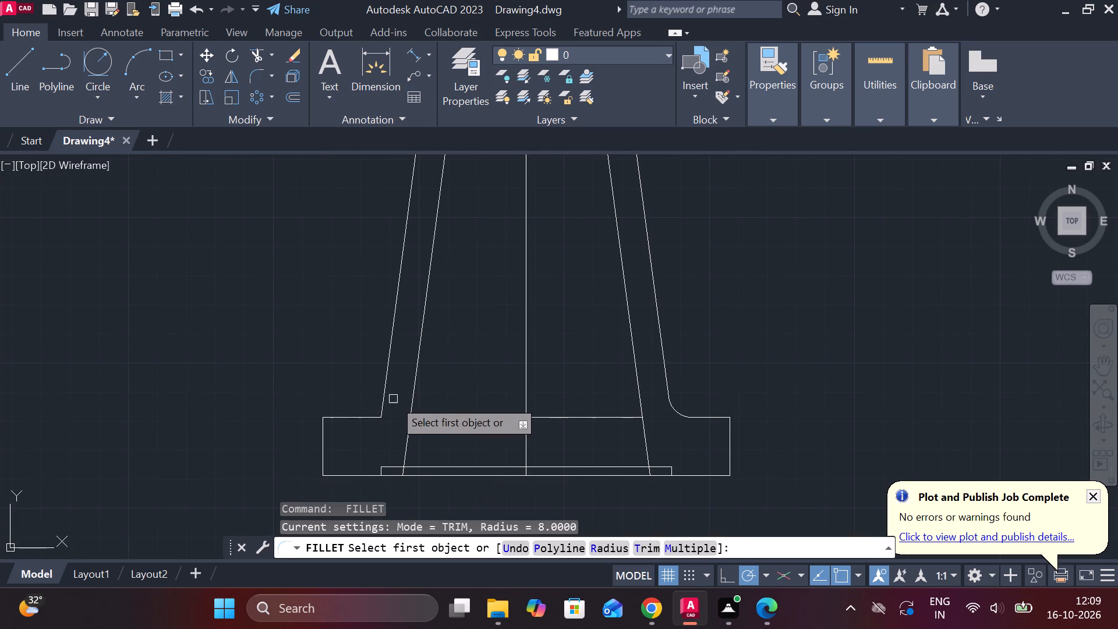
pyautogui.click(386, 392)
pyautogui.click(356, 422)
pyautogui.click(367, 418)
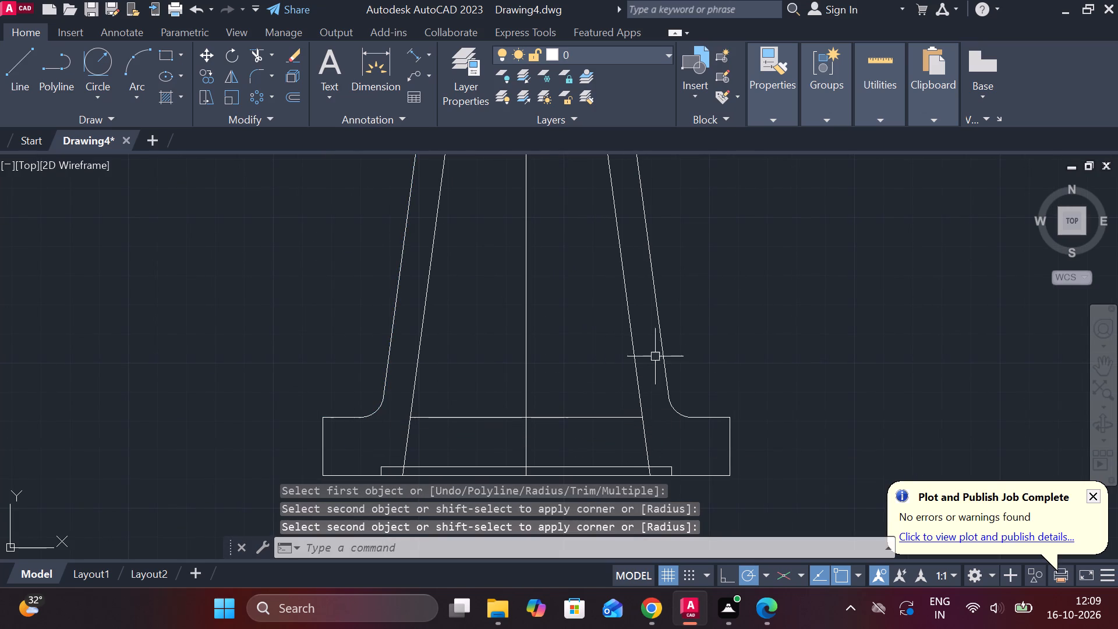
# Trim the bottom recess's top line between the left inner slanted line and the centreline.
pyautogui.moveTo(766, 326); pyautogui.dragTo(750, 286, button='middle')
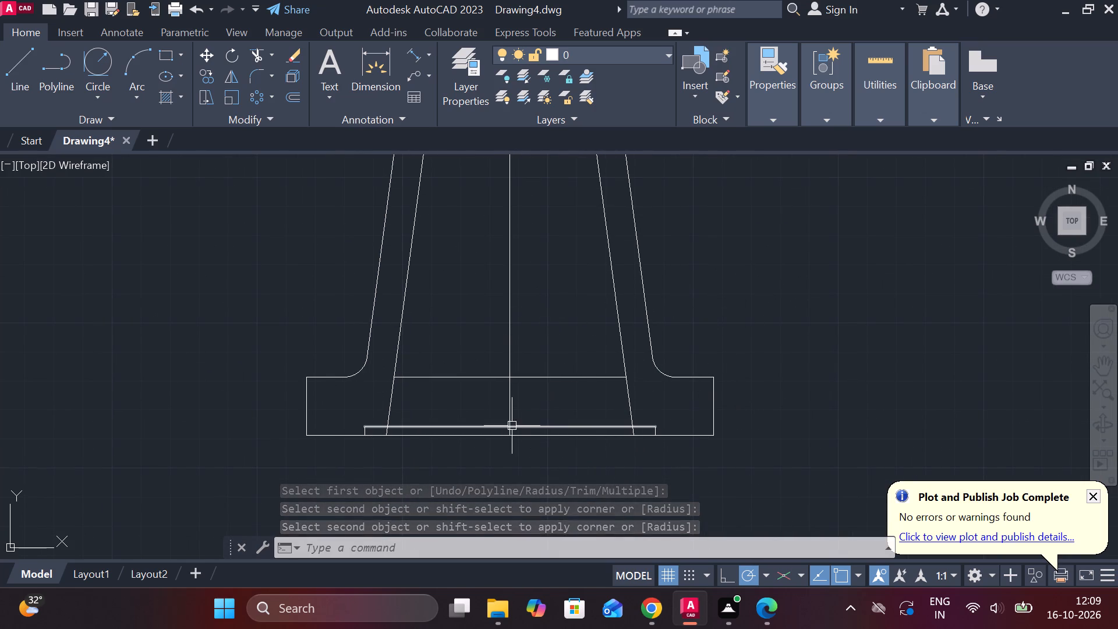
pyautogui.scroll(1, 508, 426)
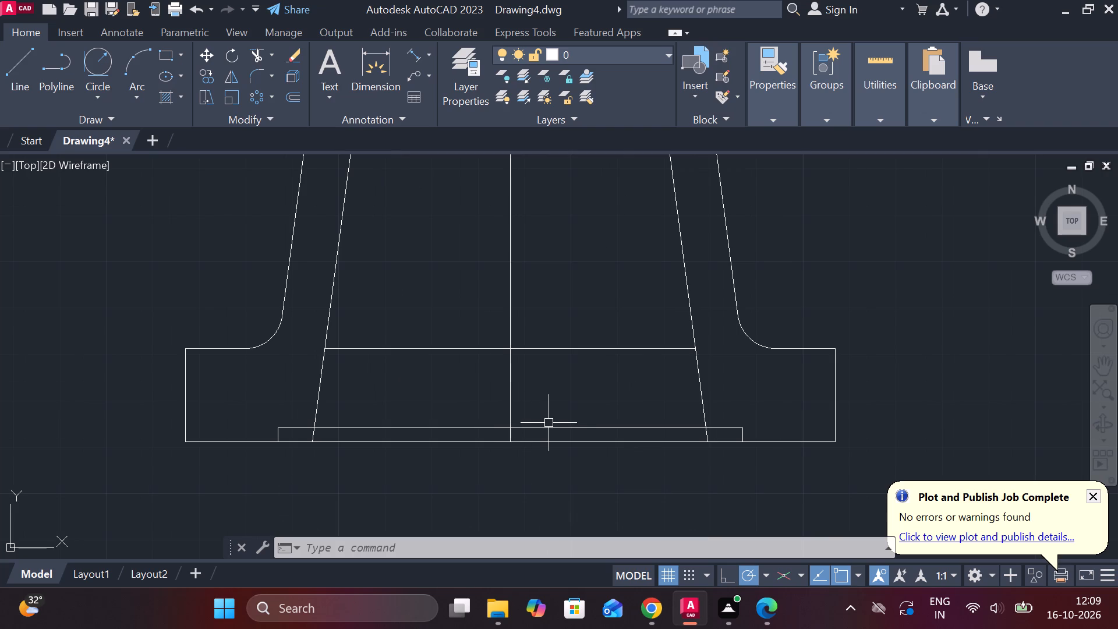
pyautogui.press('y')
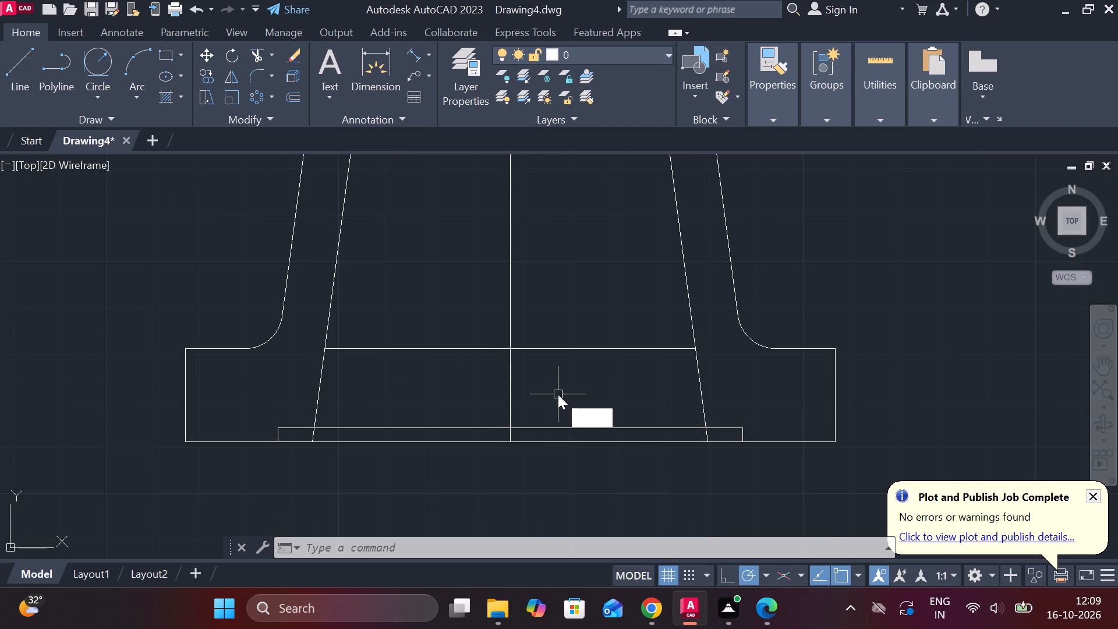
pyautogui.press('Escape')
pyautogui.write('tr')
pyautogui.press('space')
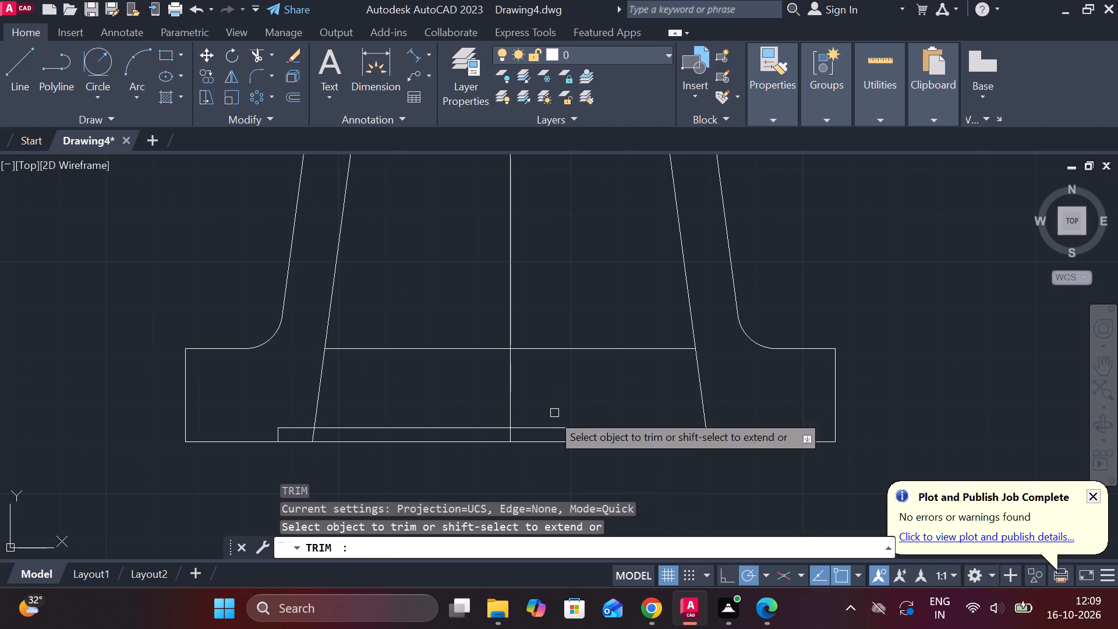
pyautogui.click(469, 424)
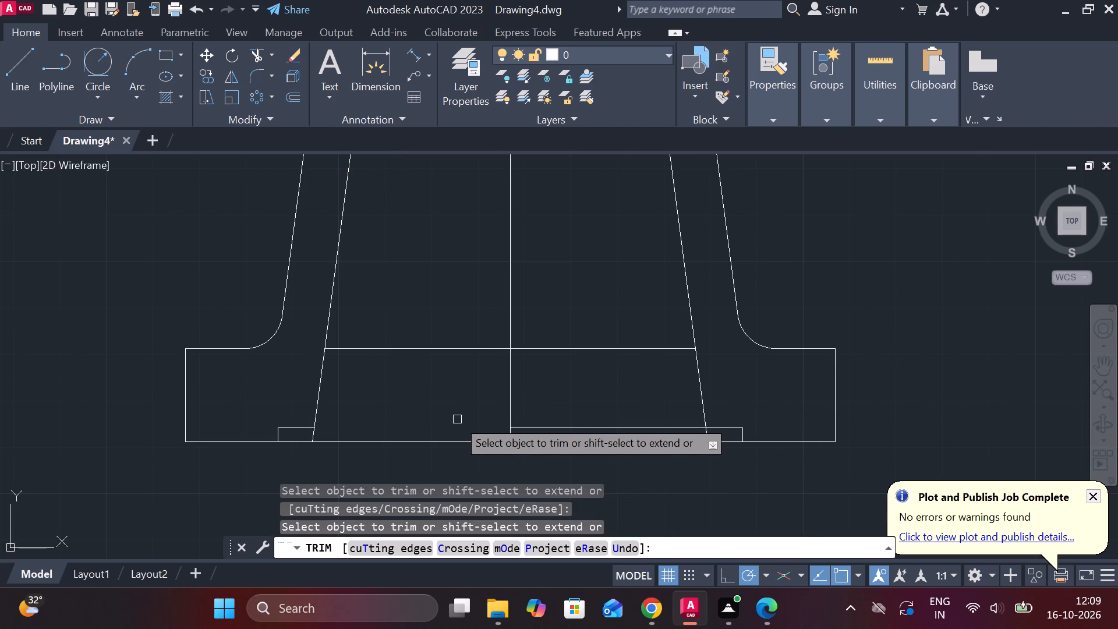
pyautogui.press('Escape')
# Draw a separate line about 42 long along the recess top from the centreline to the left inner slanted line.
pyautogui.press('l')
pyautogui.press('Return')
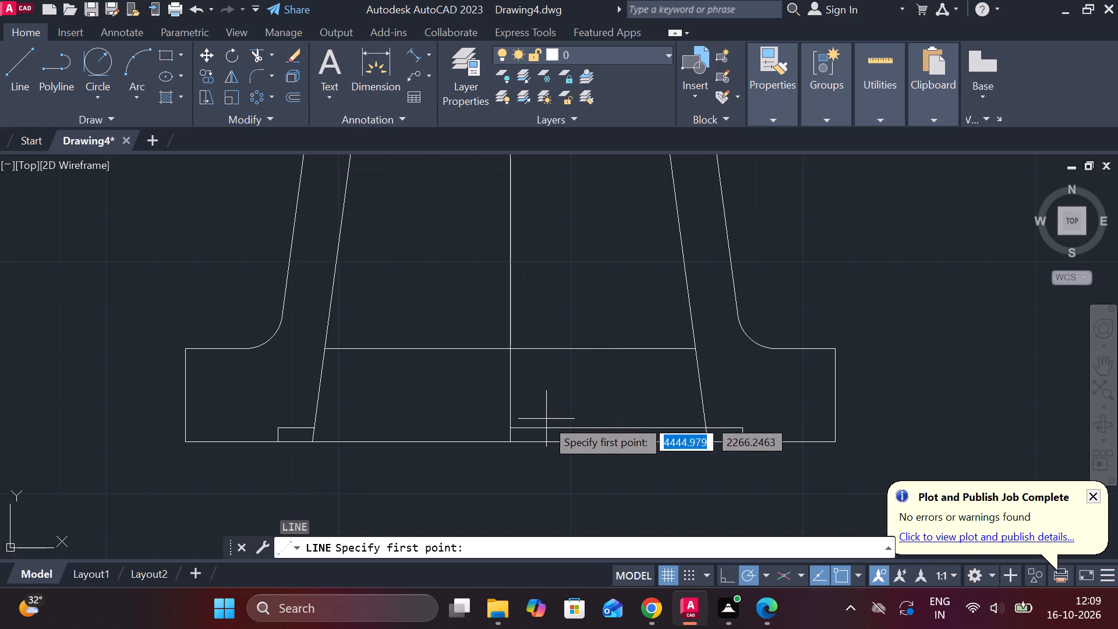
pyautogui.moveTo(405, 405); pyautogui.dragTo(466, 404, button='middle')
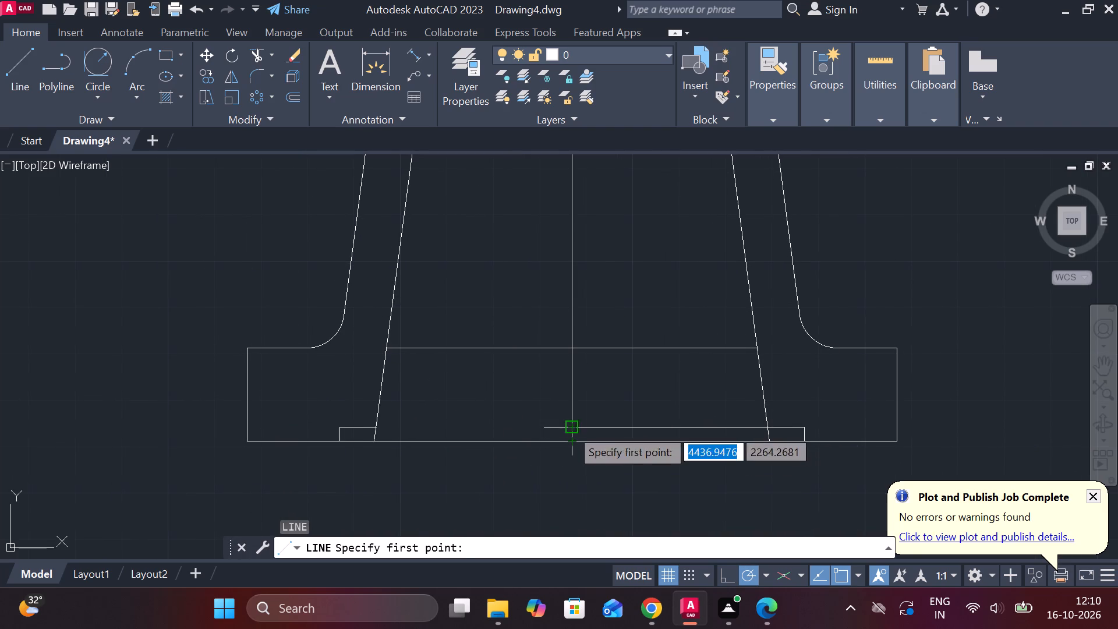
pyautogui.click(570, 429)
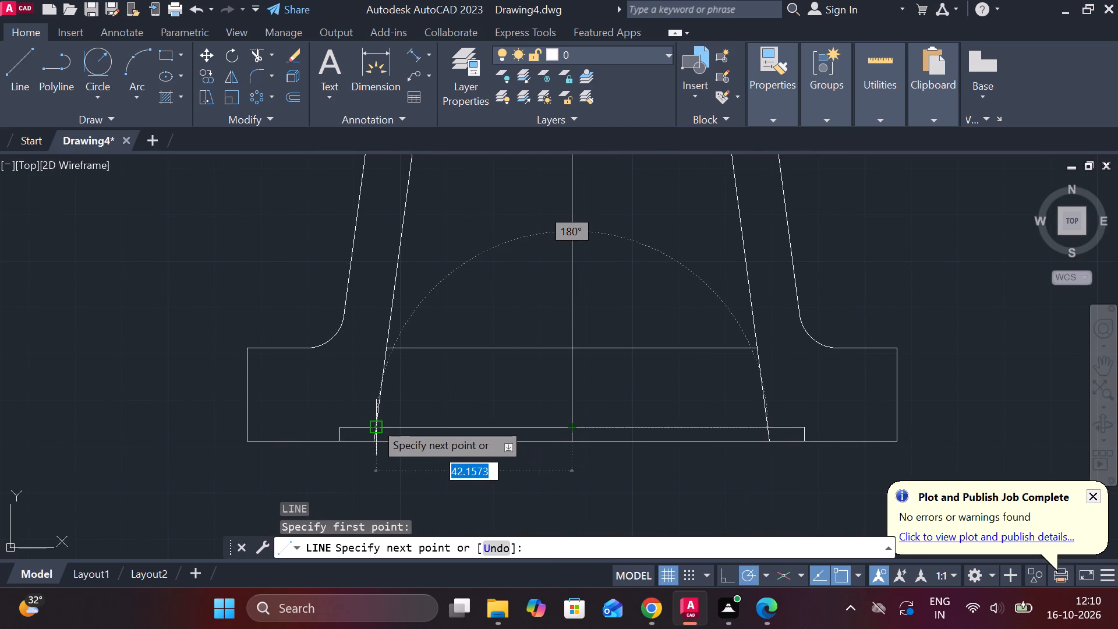
pyautogui.click(374, 422)
pyautogui.press('Escape')
# Load the ACAD_ISO02W100 ISO dash linetype into the drawing.
pyautogui.moveTo(421, 412); pyautogui.dragTo(444, 426, button='middle')
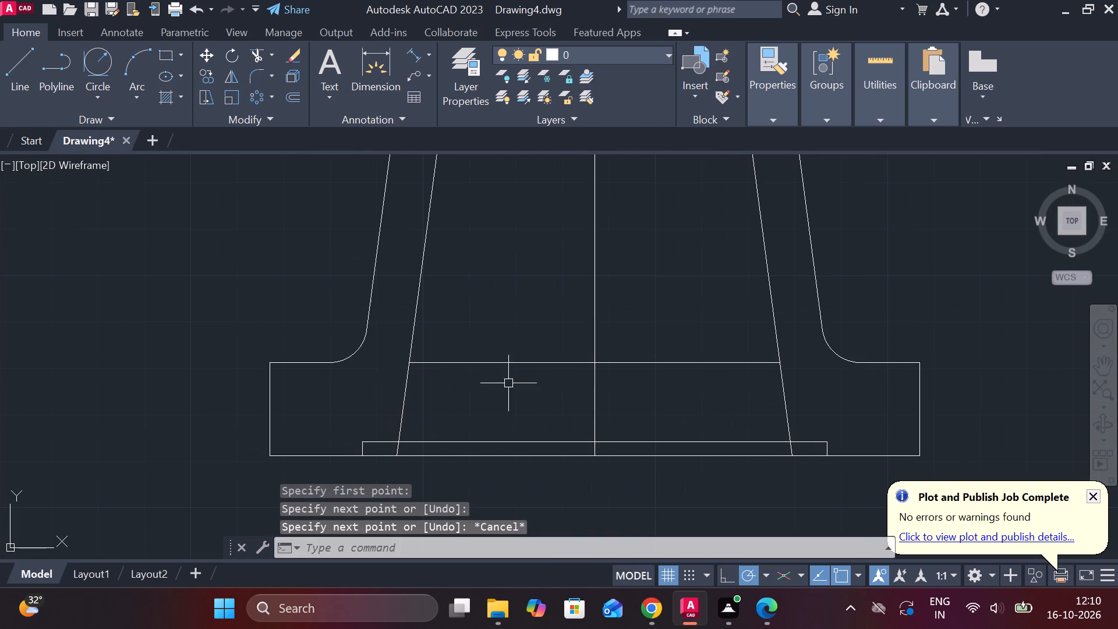
pyautogui.click(424, 250)
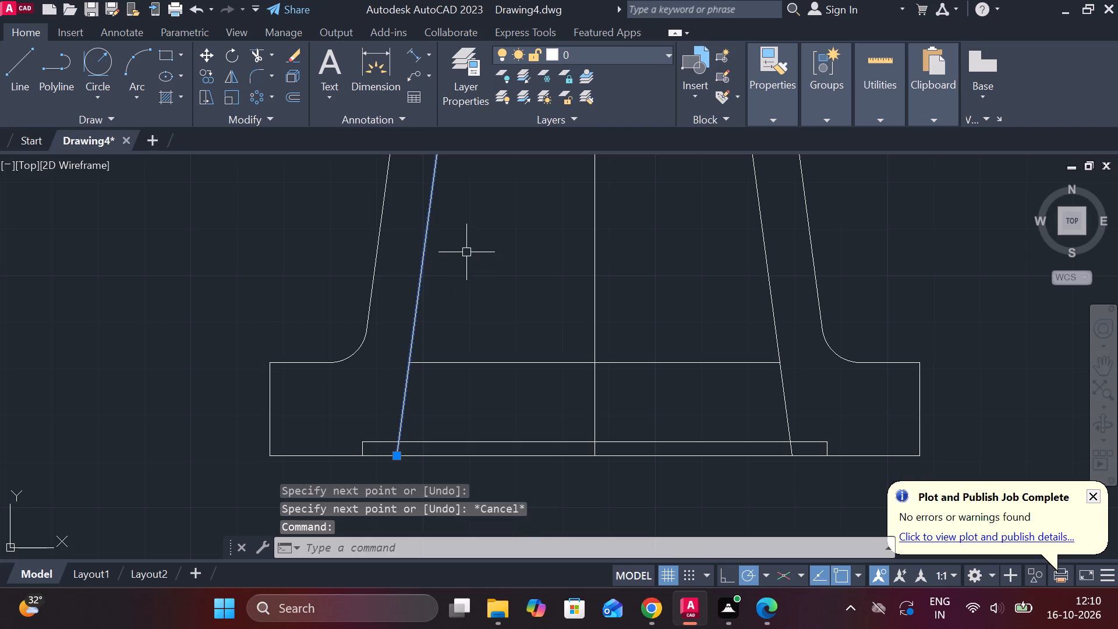
pyautogui.scroll(-3, 468, 252)
pyautogui.click(767, 116)
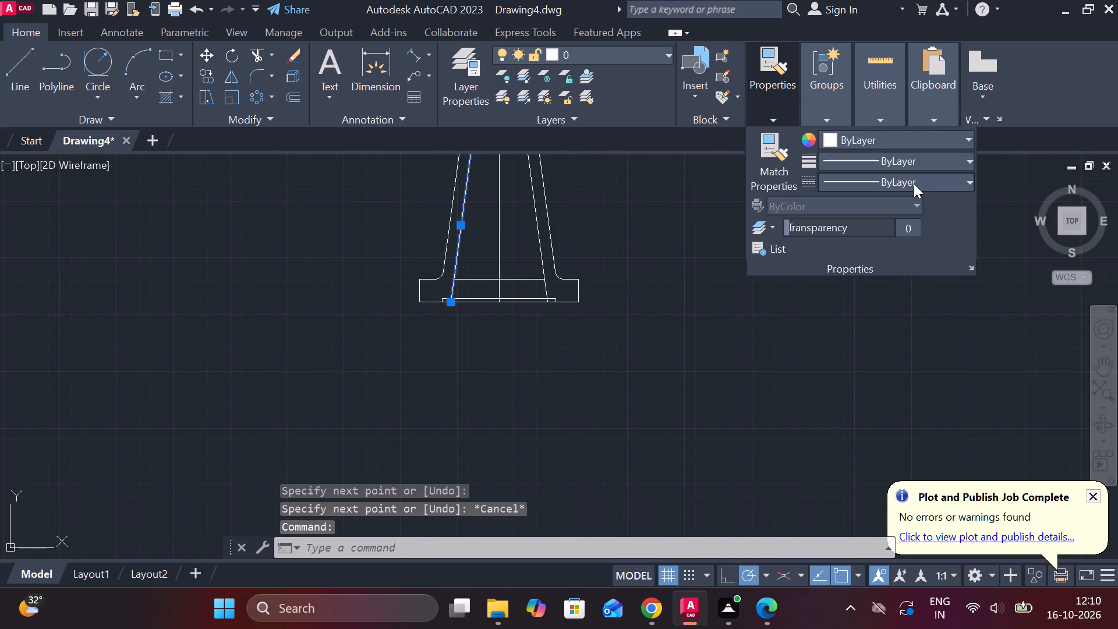
pyautogui.click(914, 183)
pyautogui.click(851, 274)
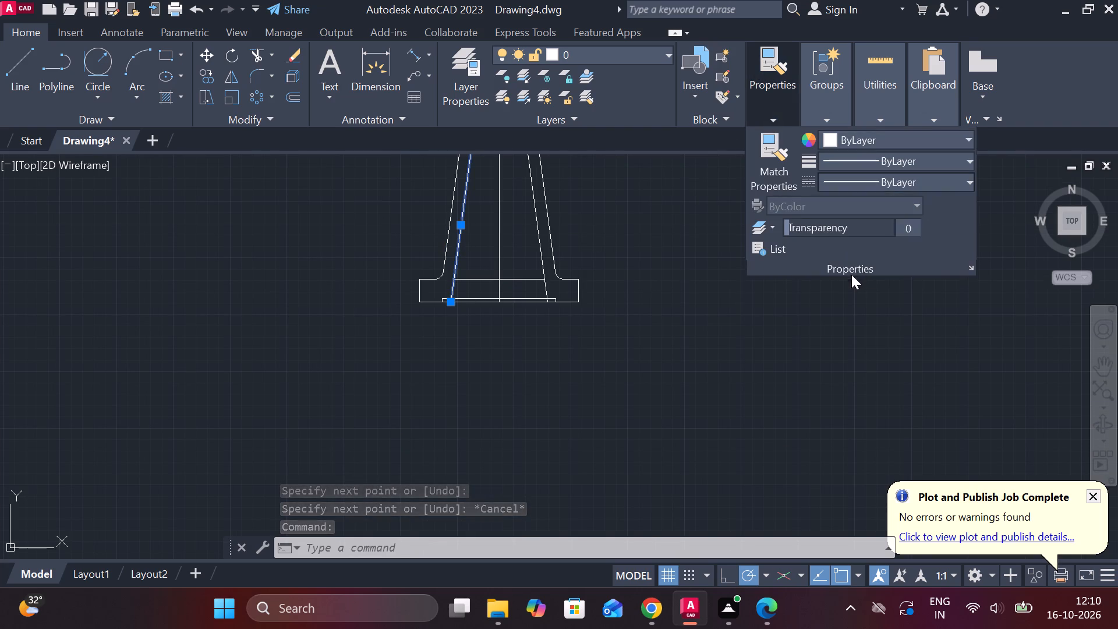
pyautogui.click(686, 157)
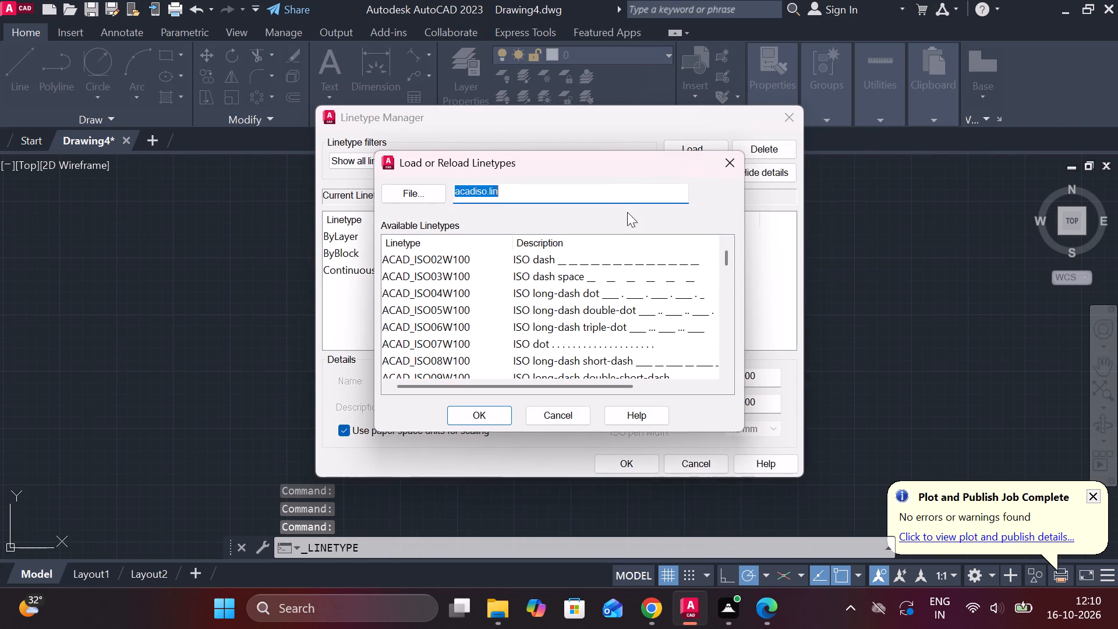
pyautogui.click(542, 266)
pyautogui.click(487, 413)
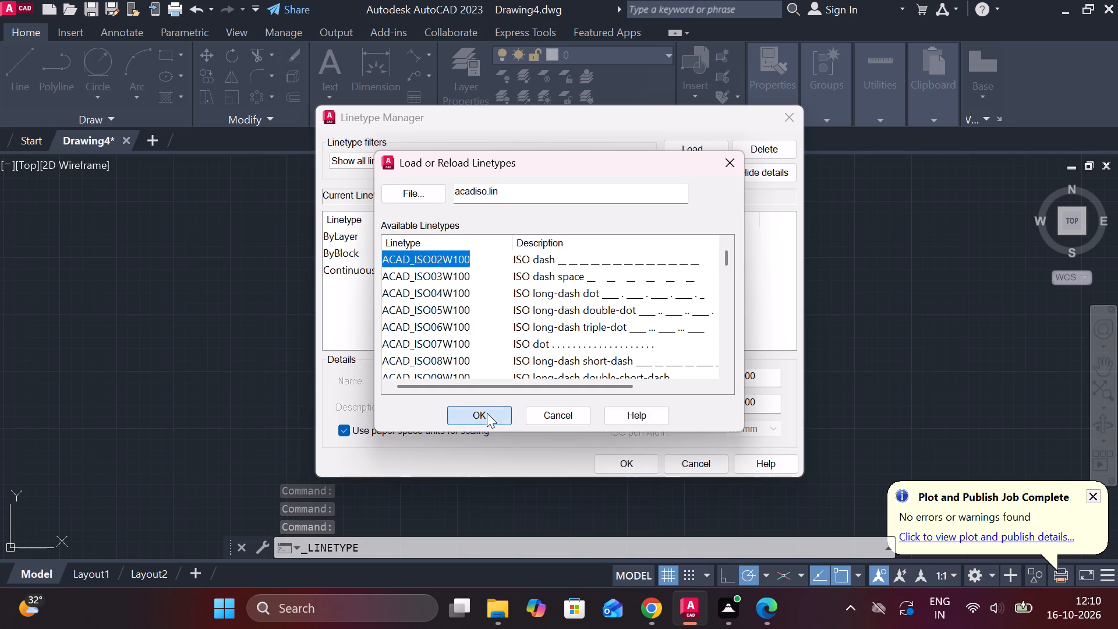
# Set both the global linetype scale factor and the current object scale to 0.3.
pyautogui.moveTo(764, 380); pyautogui.dragTo(707, 377)
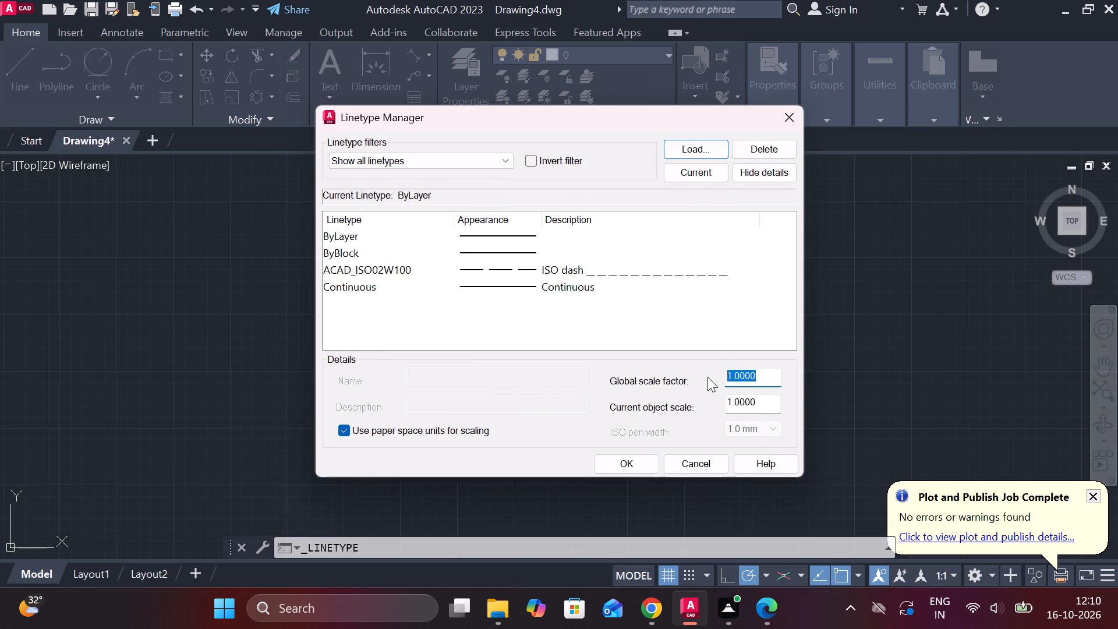
pyautogui.press('.')
pyautogui.press('3')
pyautogui.moveTo(760, 406); pyautogui.dragTo(694, 402)
pyautogui.press('.')
pyautogui.press('3')
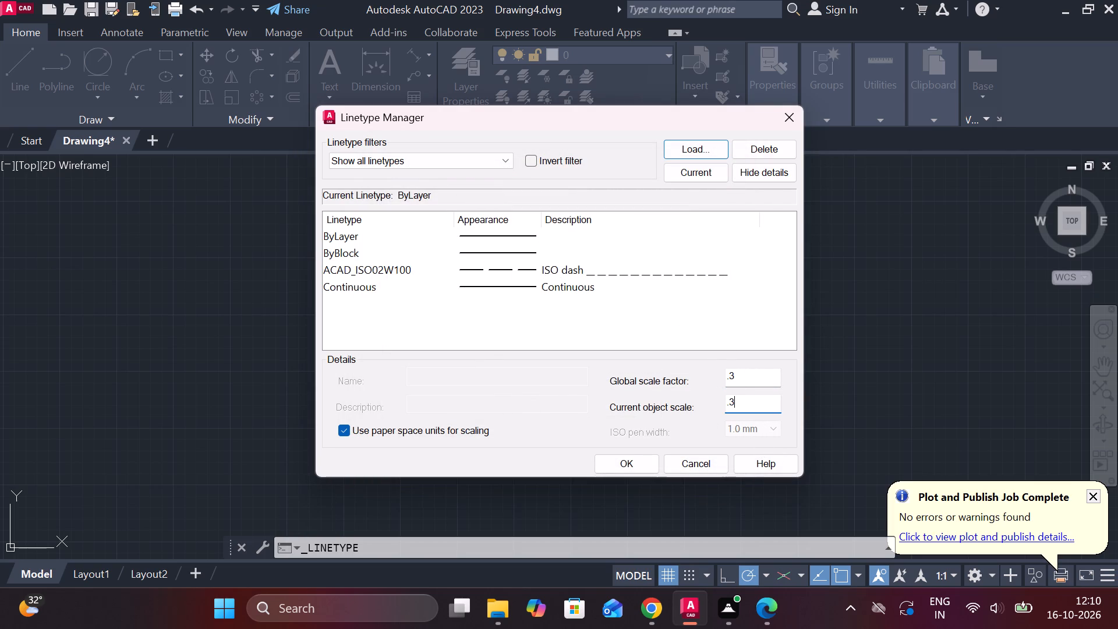
pyautogui.click(616, 458)
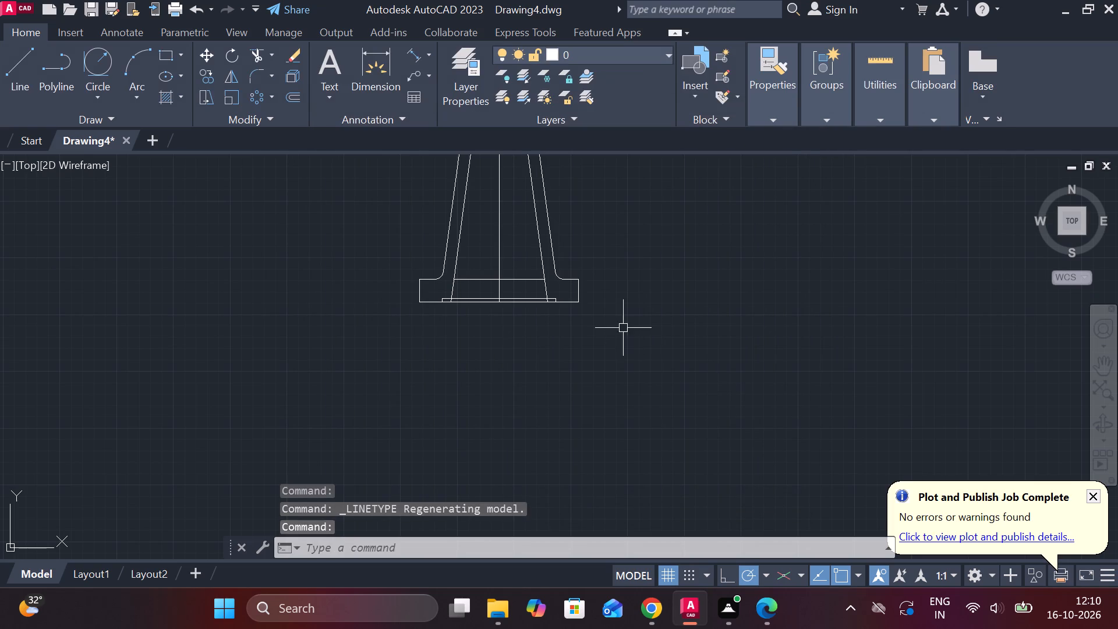
# Assign the ACAD_ISO02W100 linetype to the left inner slanted line and the left inner vertical line in the head.
pyautogui.moveTo(622, 326); pyautogui.dragTo(648, 422, button='middle')
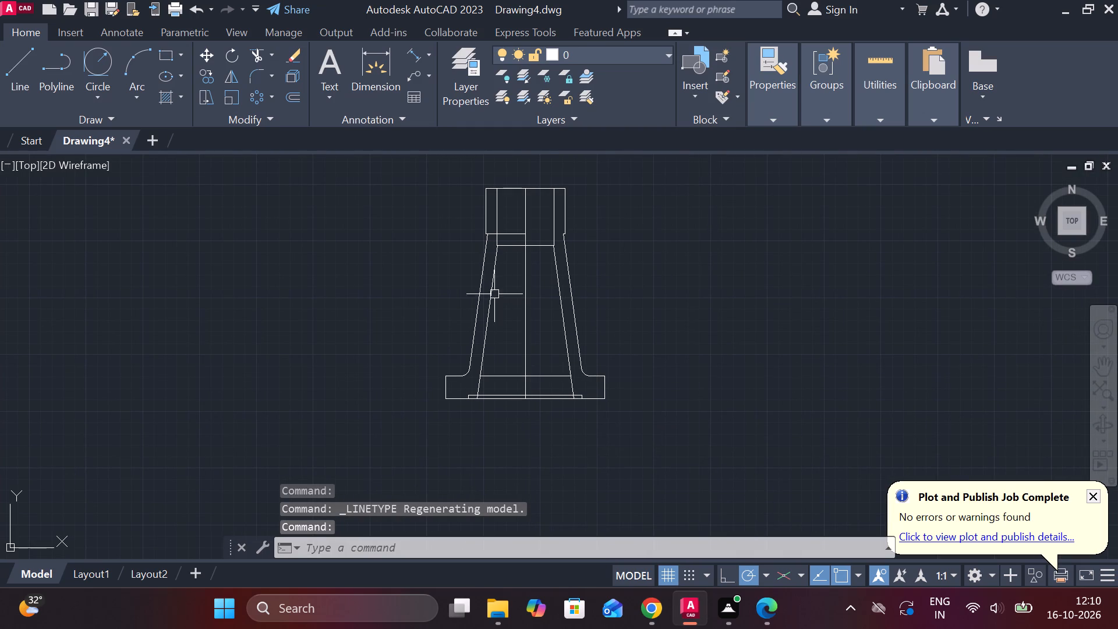
pyautogui.click(491, 291)
pyautogui.scroll(2, 528, 197)
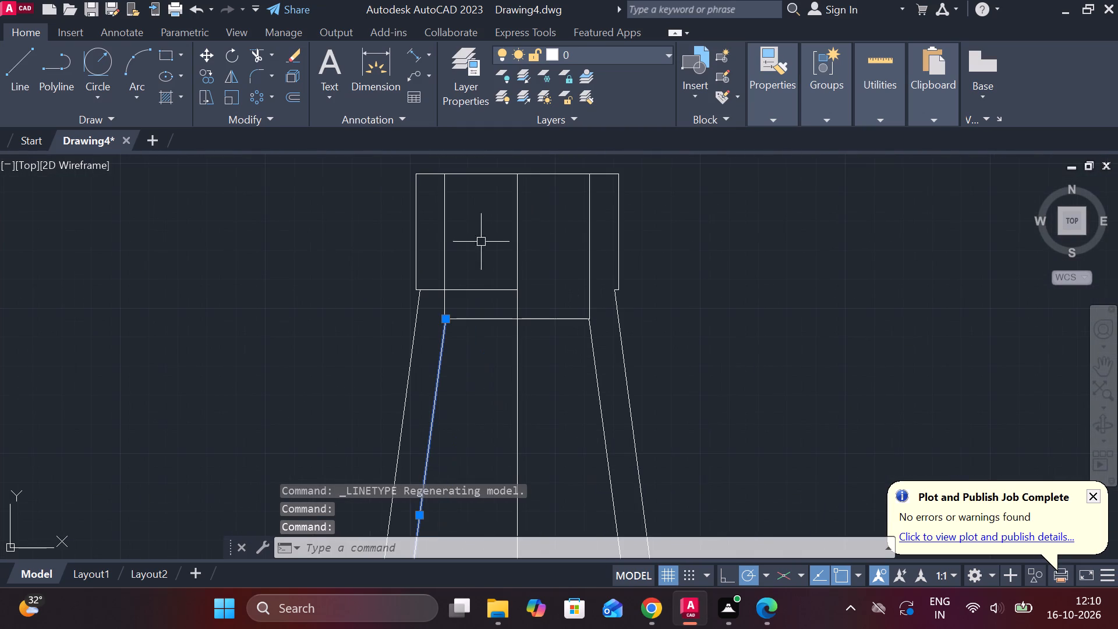
pyautogui.click(448, 234)
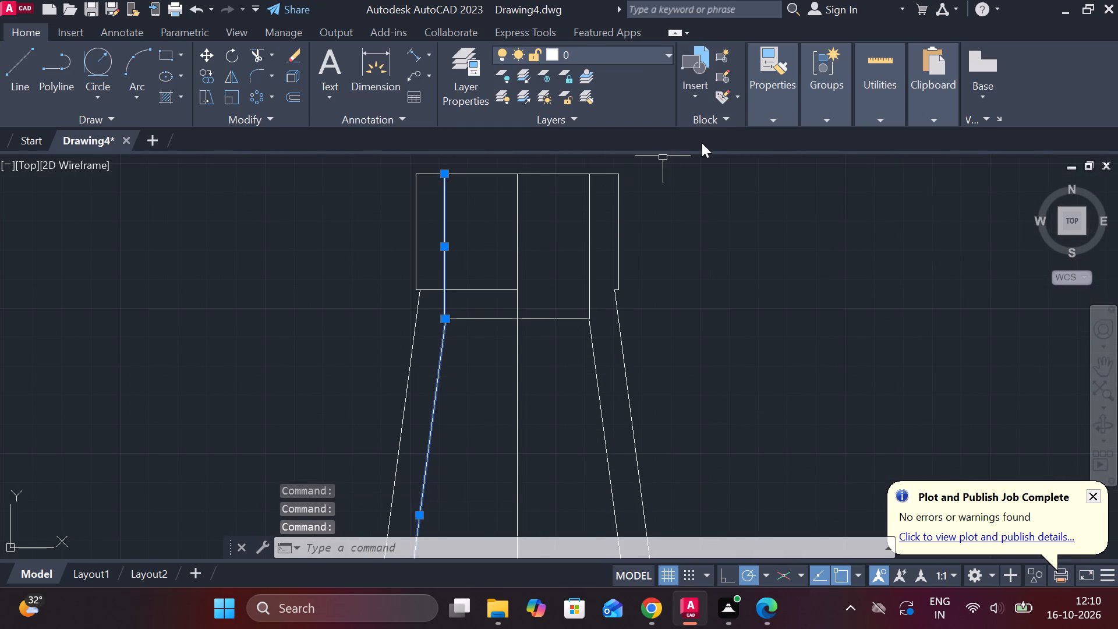
pyautogui.click(788, 121)
pyautogui.click(844, 183)
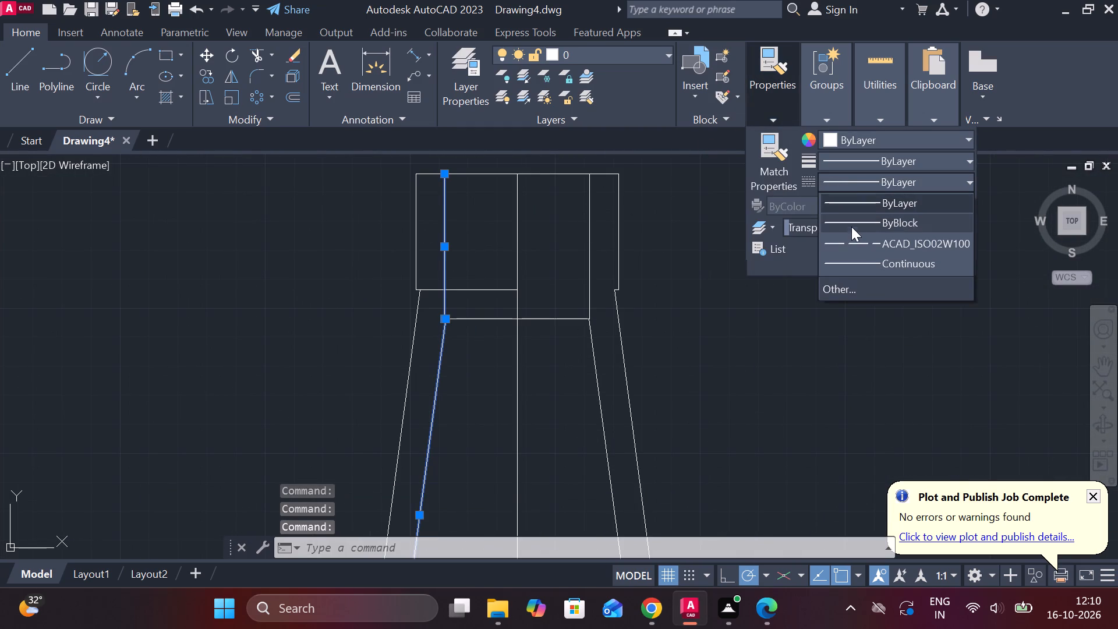
pyautogui.click(859, 241)
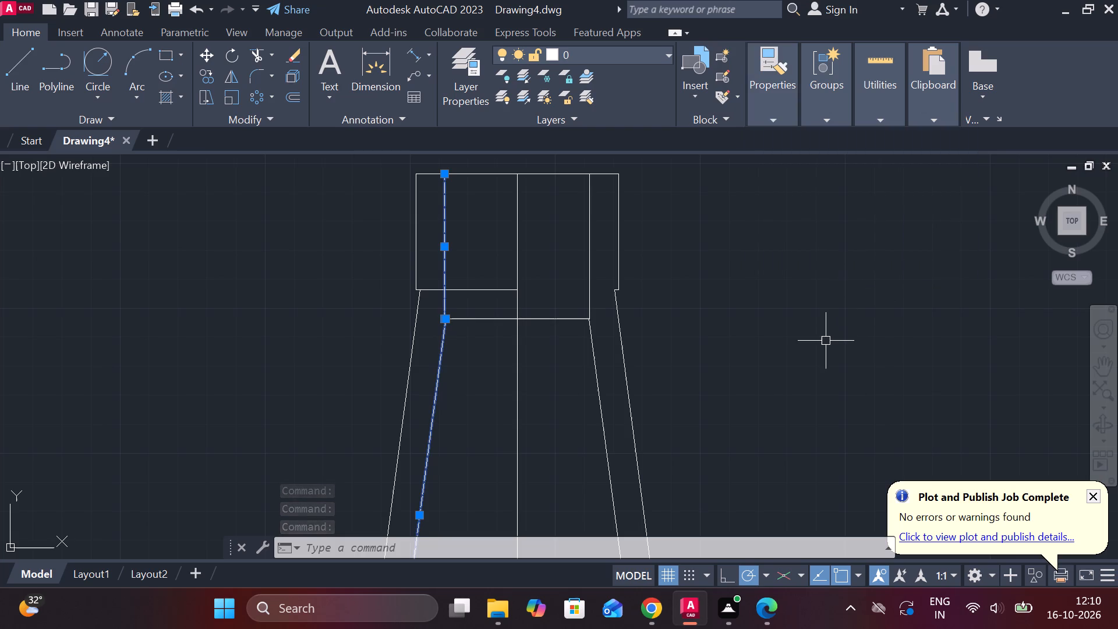
pyautogui.press('Escape')
# Assign the ACAD_ISO02W100 linetype to the short left inner vertical below the head and the left half of the base recess outline.
pyautogui.scroll(2, 342, 300)
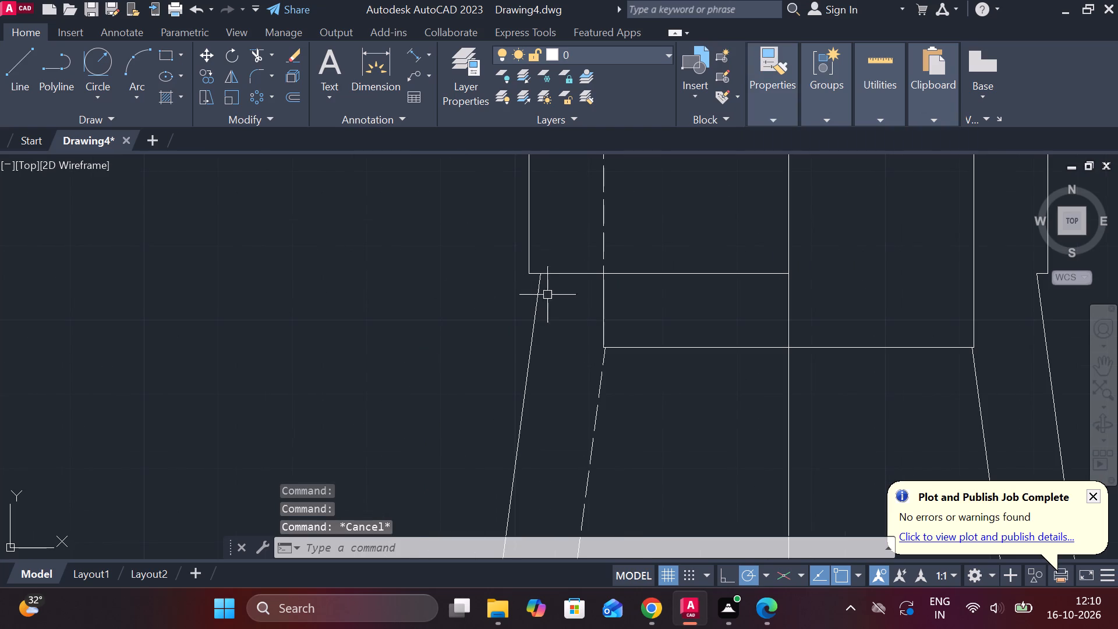
pyautogui.click(605, 299)
pyautogui.scroll(-3, 622, 326)
pyautogui.moveTo(627, 358); pyautogui.dragTo(603, 284, button='middle')
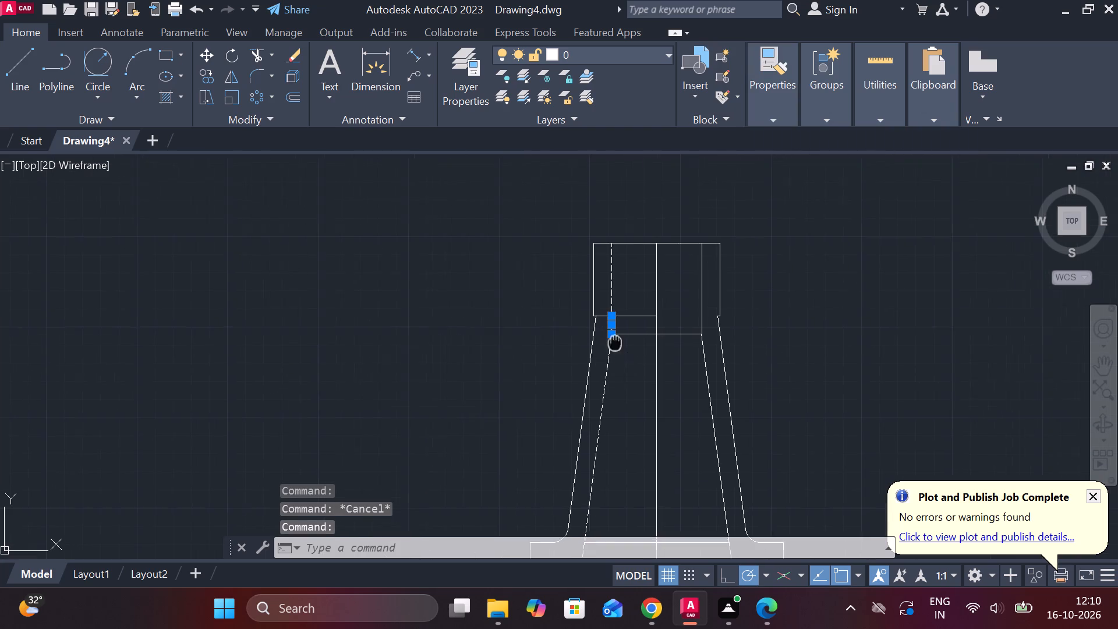
pyautogui.moveTo(603, 284); pyautogui.dragTo(599, 200, button='middle')
pyautogui.scroll(3, 601, 420)
pyautogui.click(496, 392)
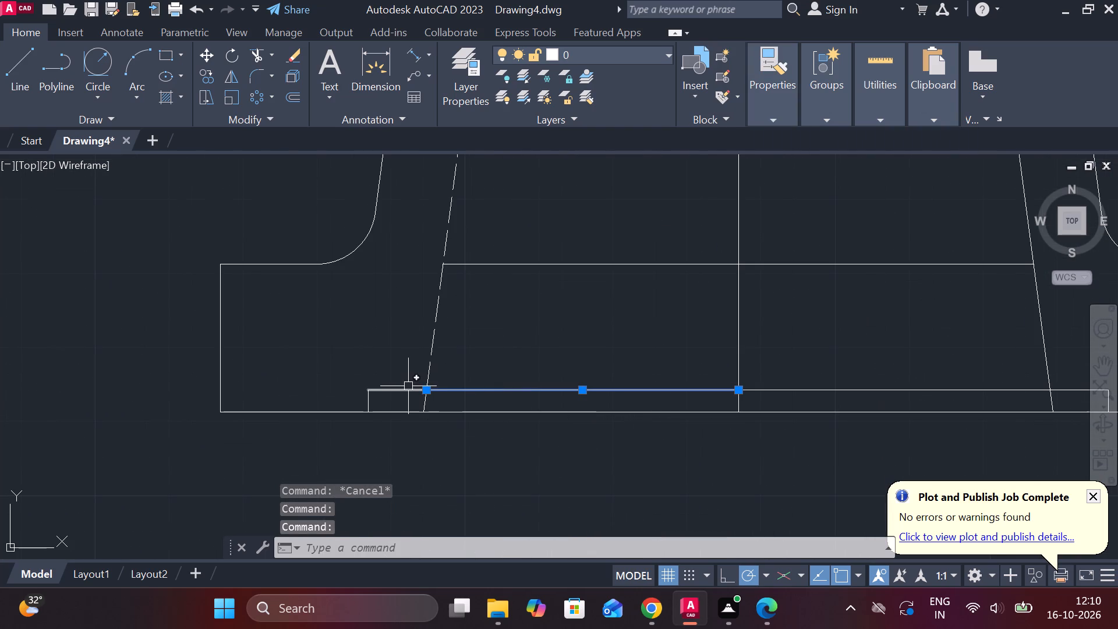
pyautogui.click(408, 386)
pyautogui.scroll(2, 380, 394)
pyautogui.click(351, 409)
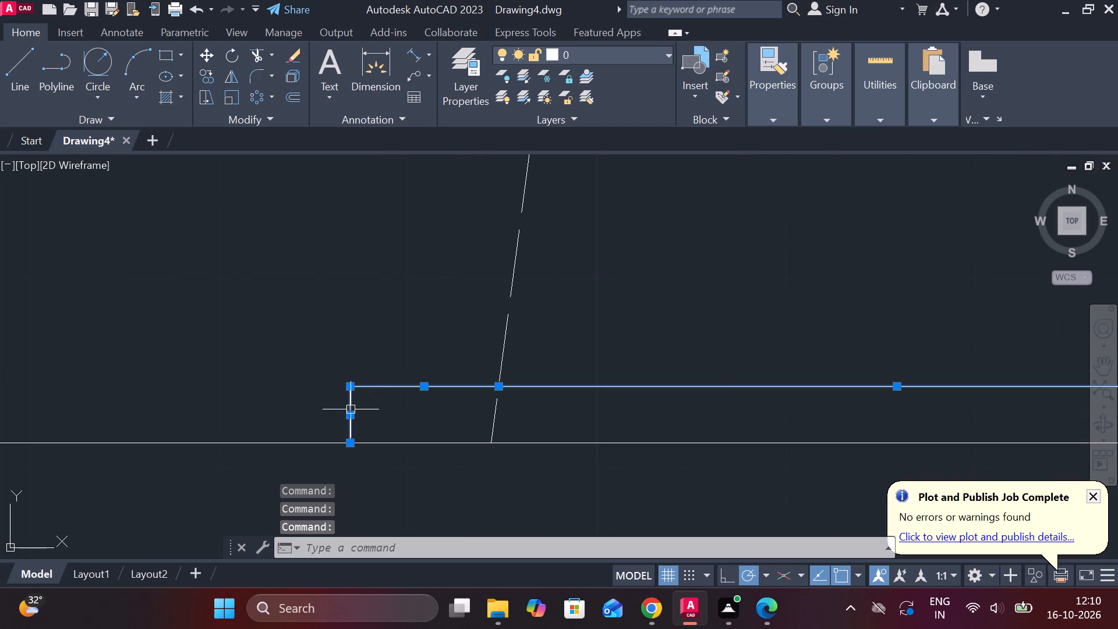
pyautogui.scroll(-3, 408, 395)
pyautogui.click(766, 118)
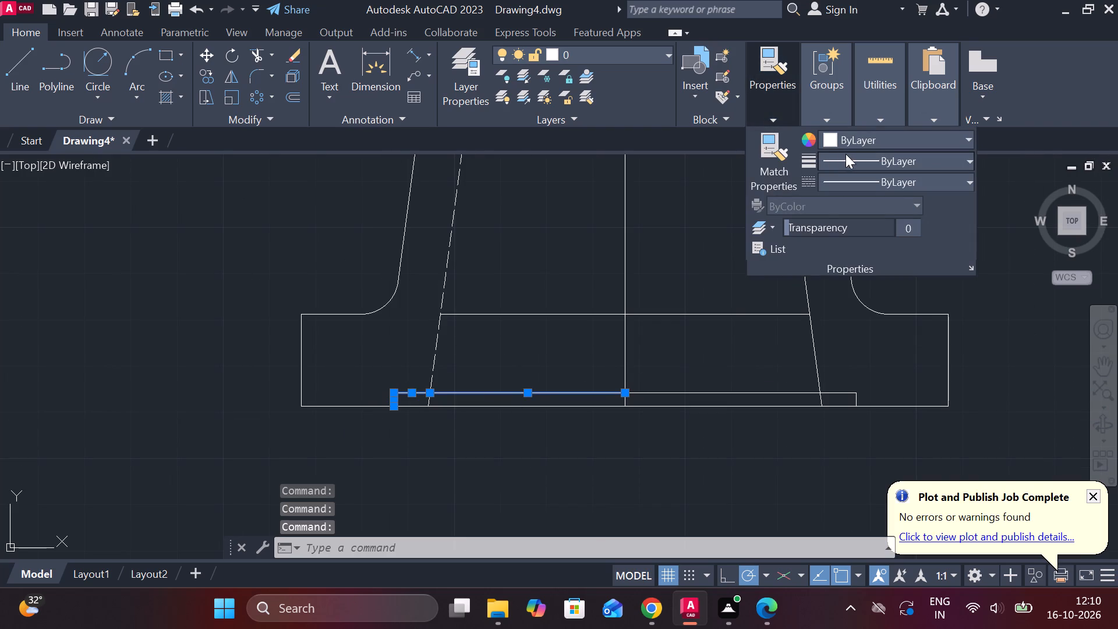
pyautogui.click(894, 182)
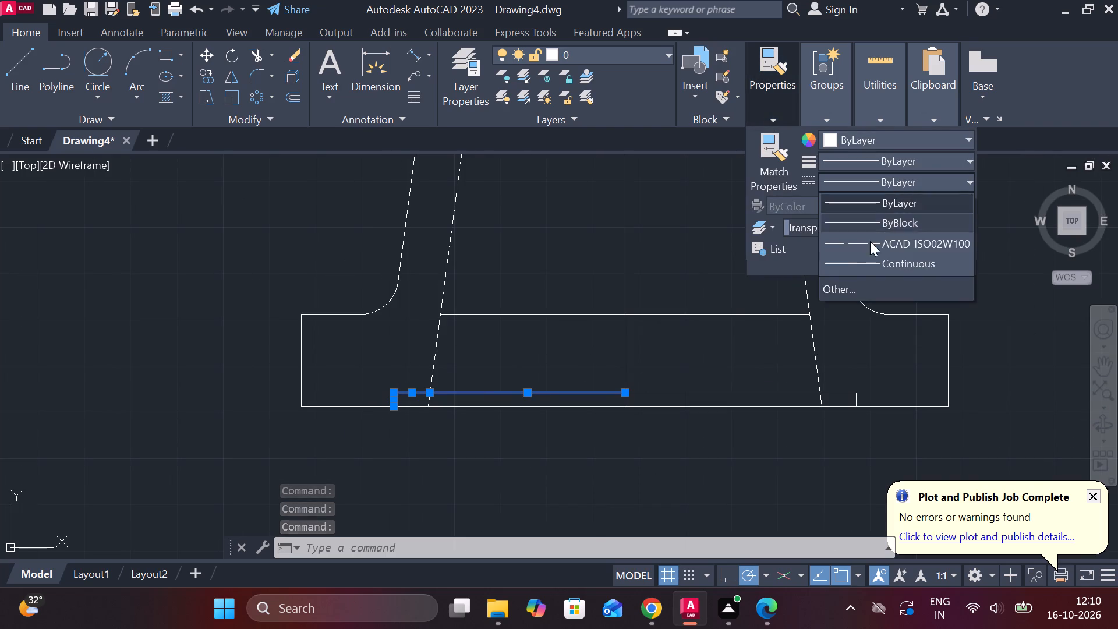
pyautogui.click(855, 247)
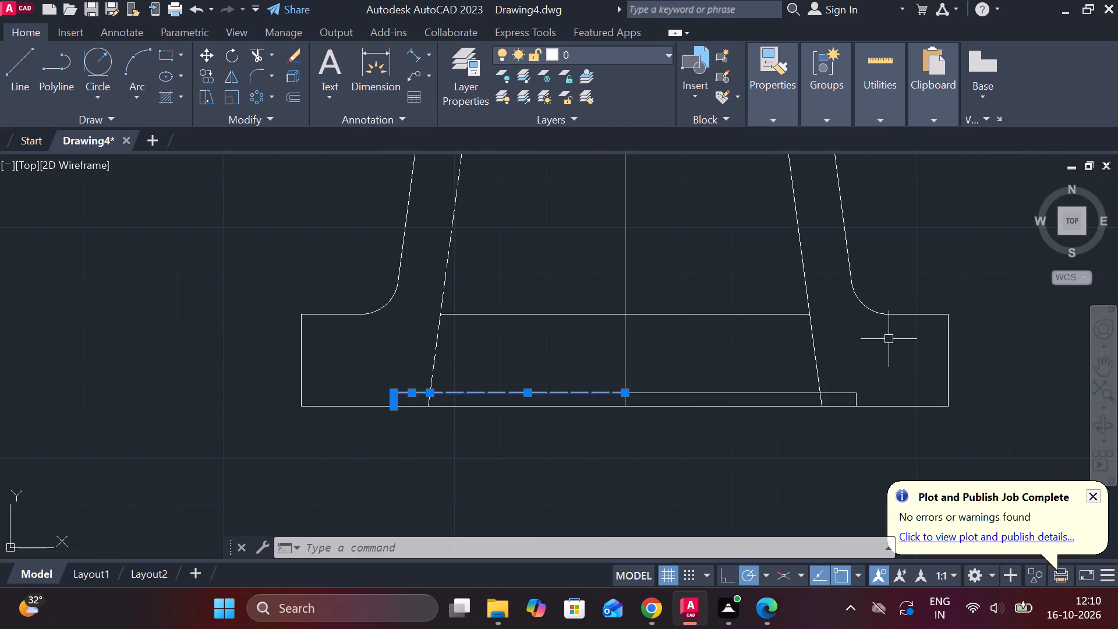
pyautogui.press('Escape')
# Trim the right inner slanted line's end inside the shallow recess at the bottom of the base.
pyautogui.scroll(-3, 889, 339)
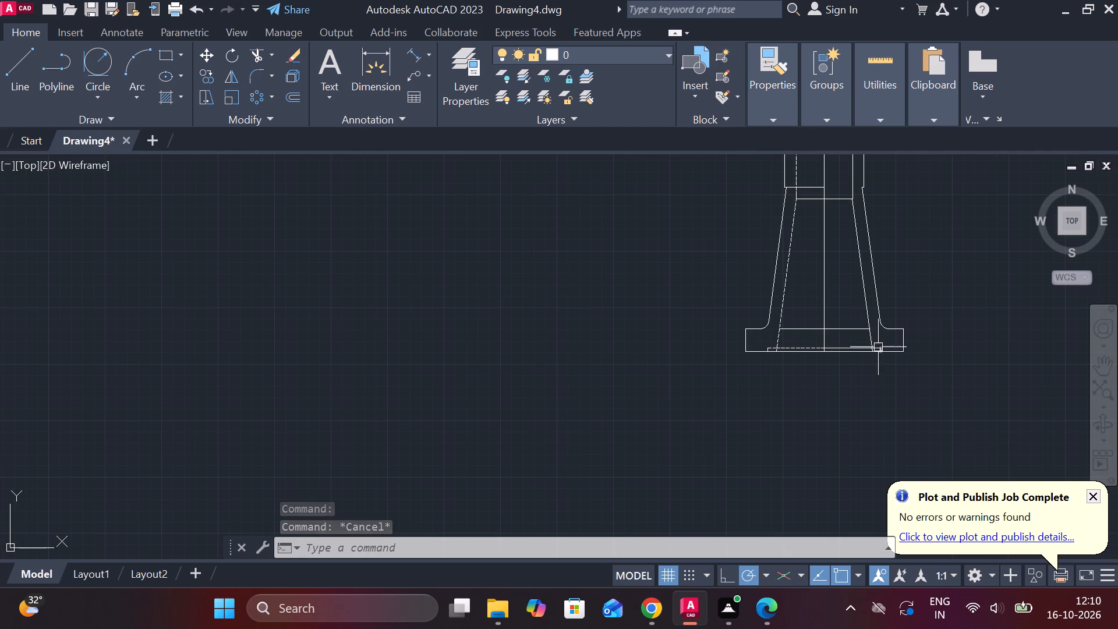
pyautogui.moveTo(903, 303); pyautogui.dragTo(710, 390, button='middle')
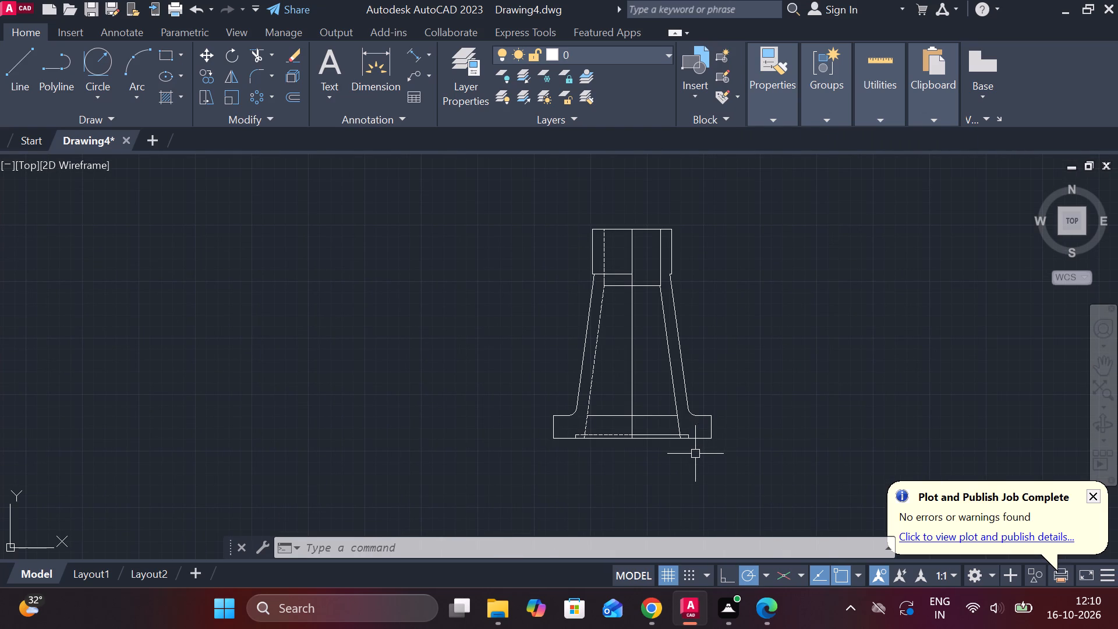
pyautogui.scroll(3, 696, 458)
pyautogui.write('tr')
pyautogui.press('space')
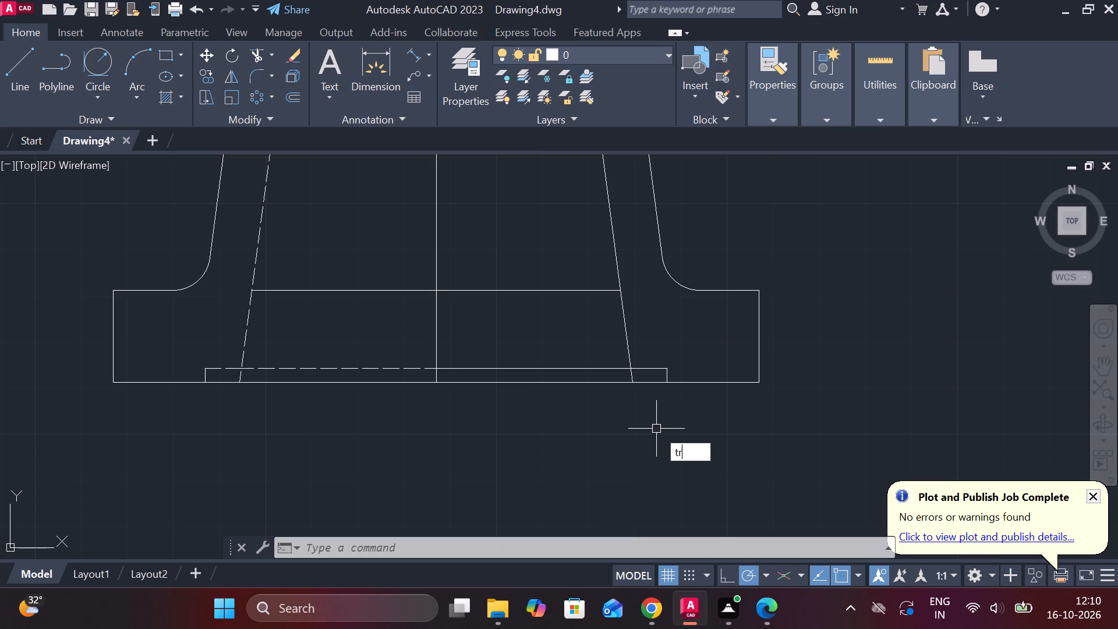
pyautogui.scroll(3, 624, 370)
pyautogui.click(660, 387)
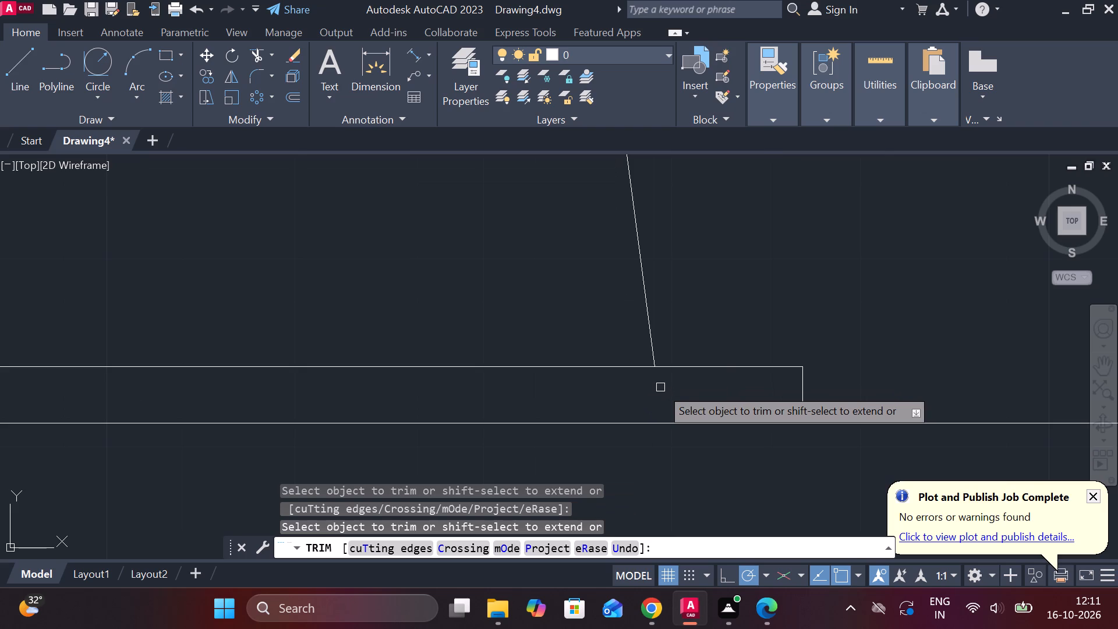
# Trim away the base's top line between the centreline and the right inner slanted line.
pyautogui.scroll(-2, 753, 284)
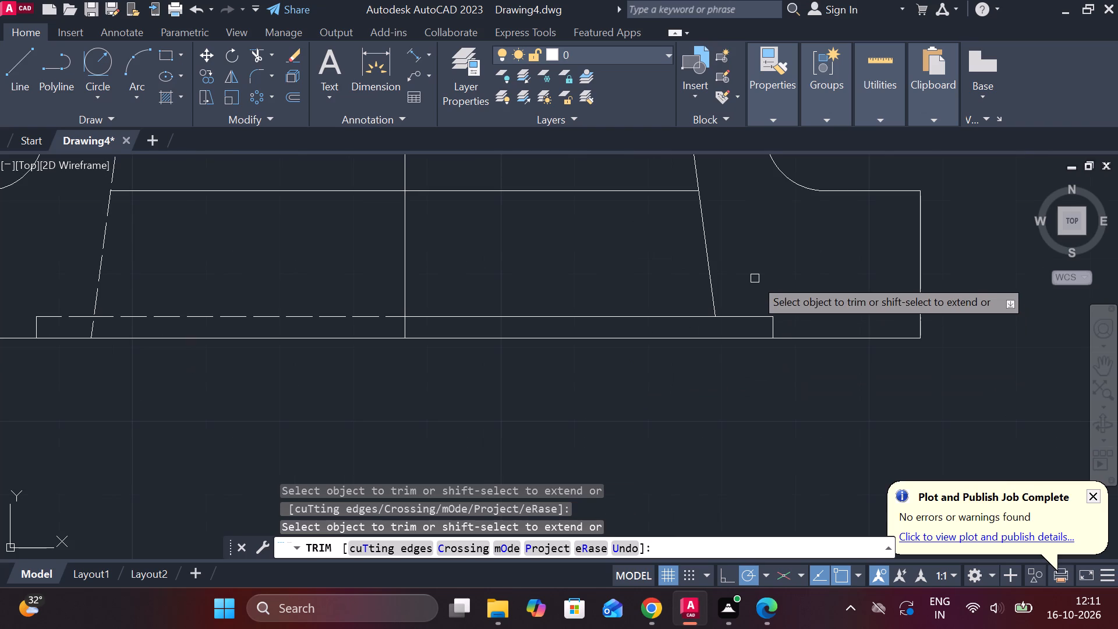
pyautogui.middleClick(759, 278)
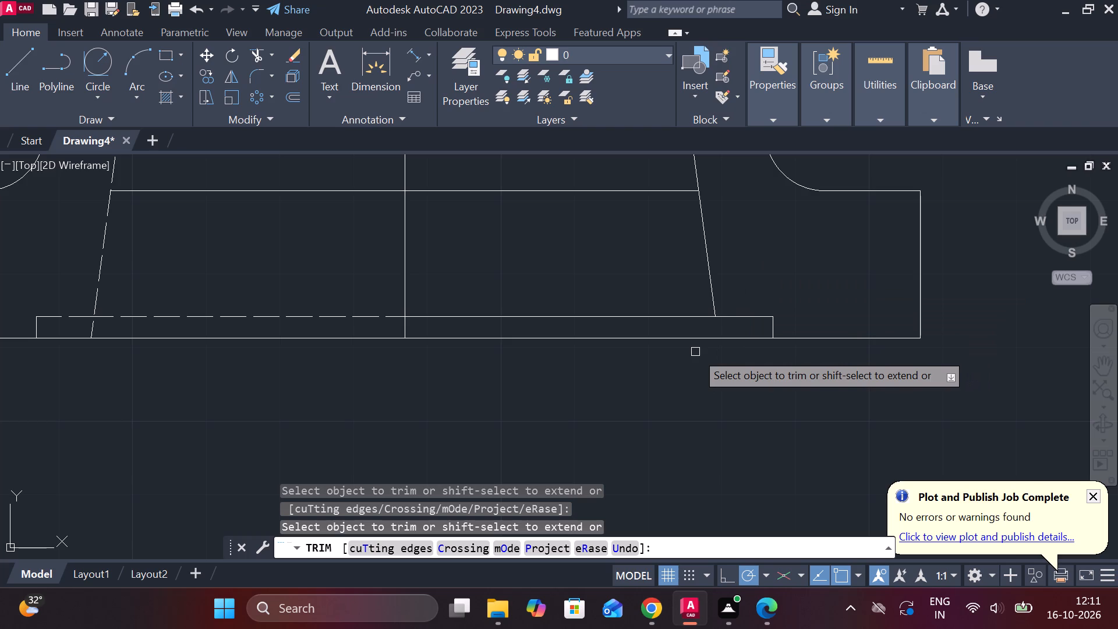
pyautogui.scroll(-1, 695, 352)
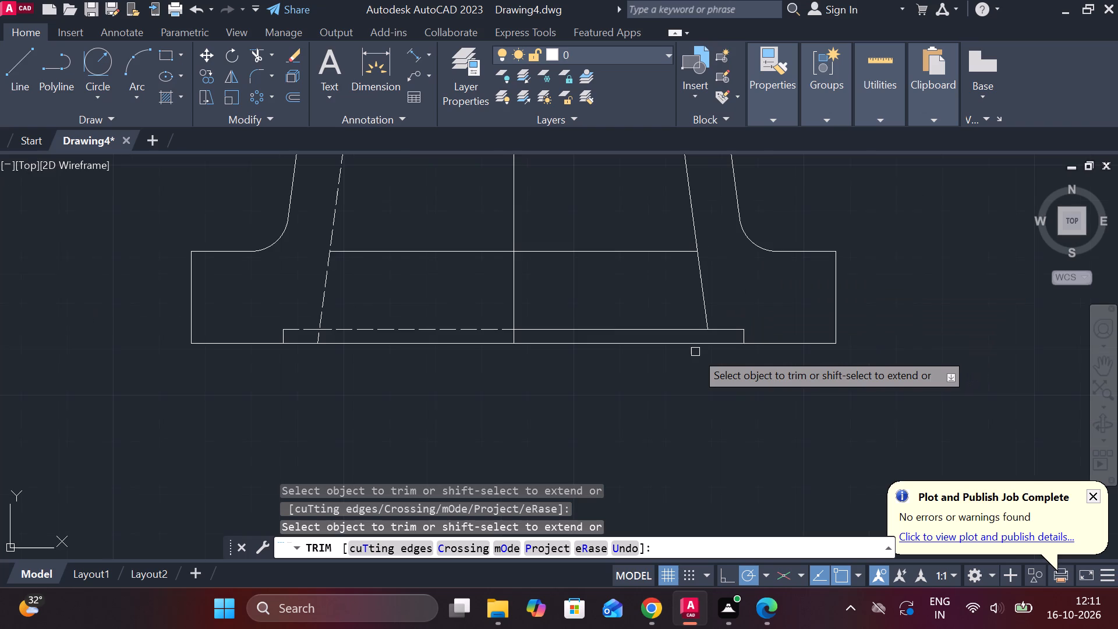
pyautogui.moveTo(841, 294); pyautogui.dragTo(784, 382, button='middle')
pyautogui.scroll(-2, 791, 344)
pyautogui.moveTo(809, 319); pyautogui.dragTo(798, 338, button='middle')
pyautogui.click(687, 363)
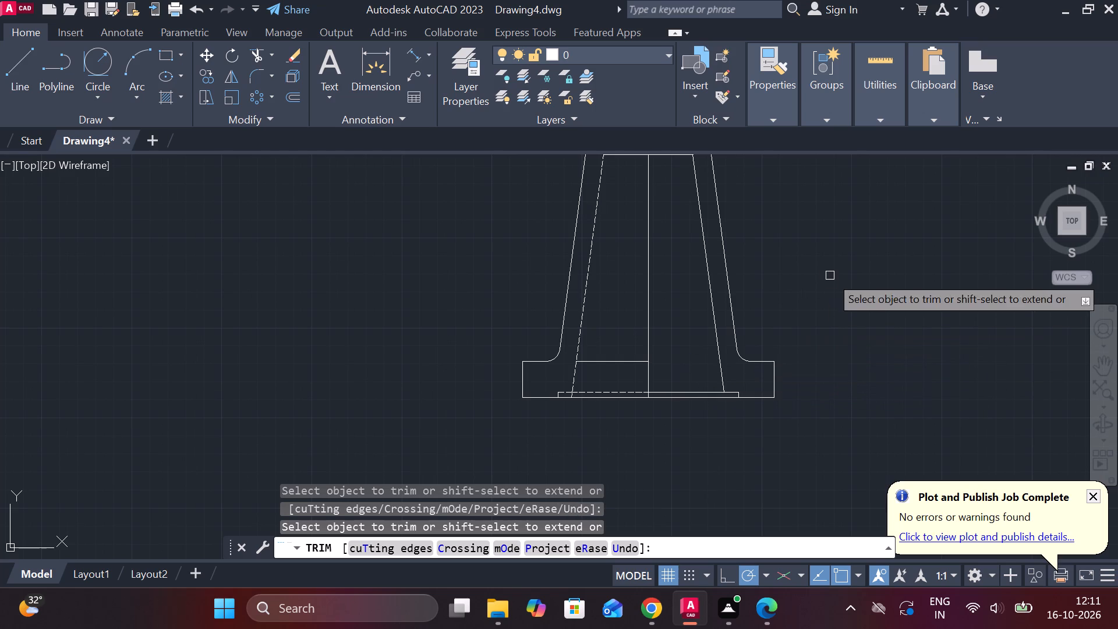
pyautogui.moveTo(830, 275); pyautogui.dragTo(815, 313, button='middle')
pyautogui.press('Escape')
# Trim the centreline between the base's top line and the top of the bottom recess.
pyautogui.scroll(2, 682, 405)
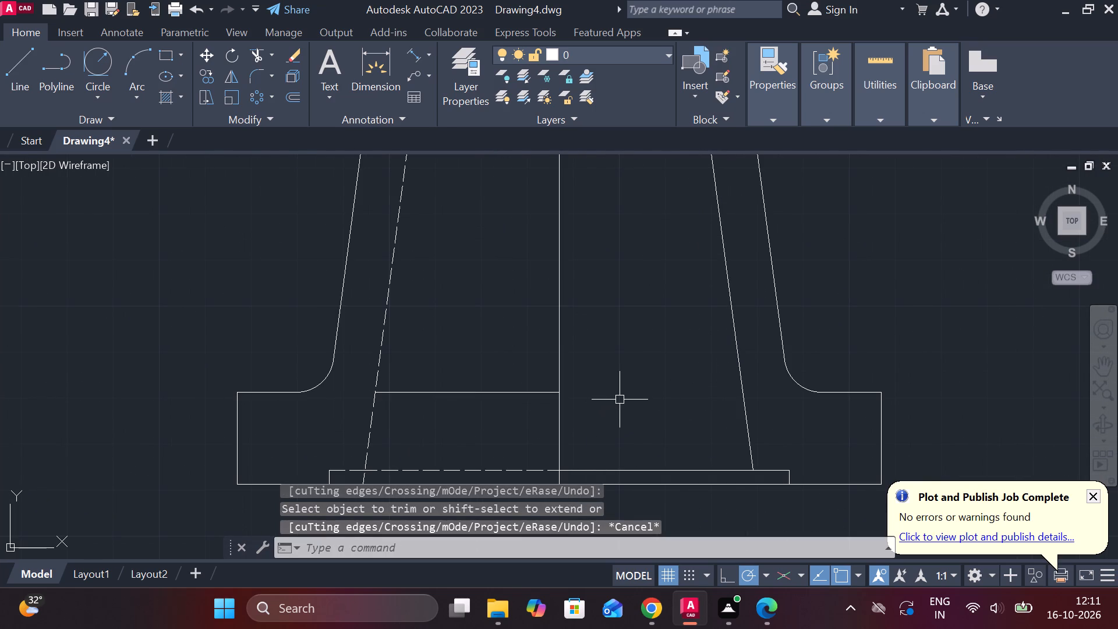
pyautogui.write('tr')
pyautogui.press('space')
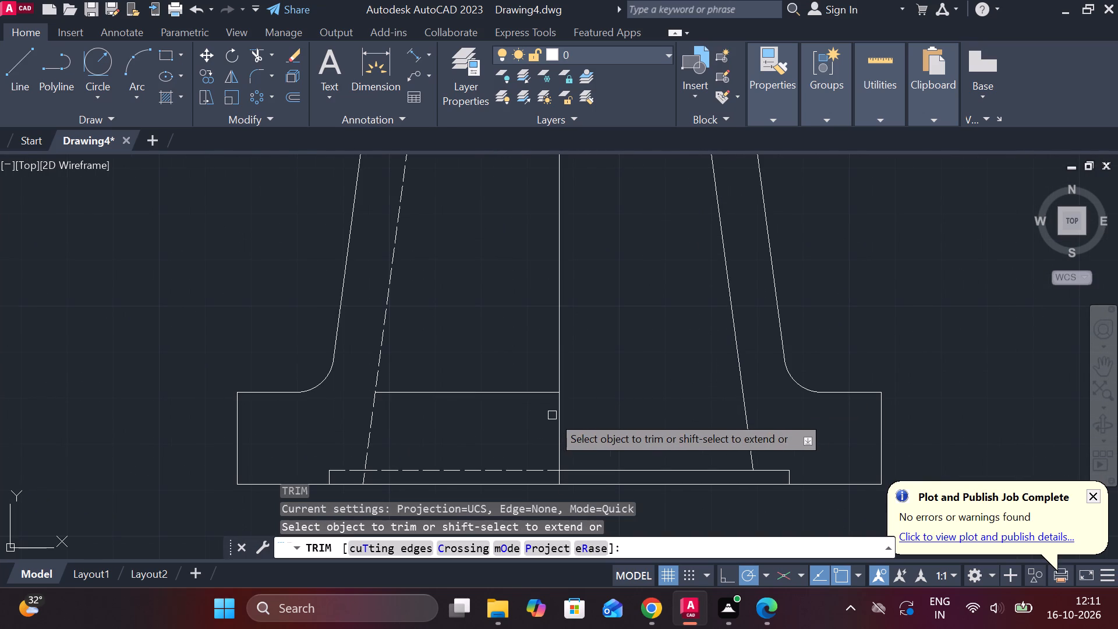
pyautogui.click(552, 415)
pyautogui.click(566, 417)
pyautogui.moveTo(572, 417); pyautogui.dragTo(572, 385, button='middle')
pyautogui.press('Escape')
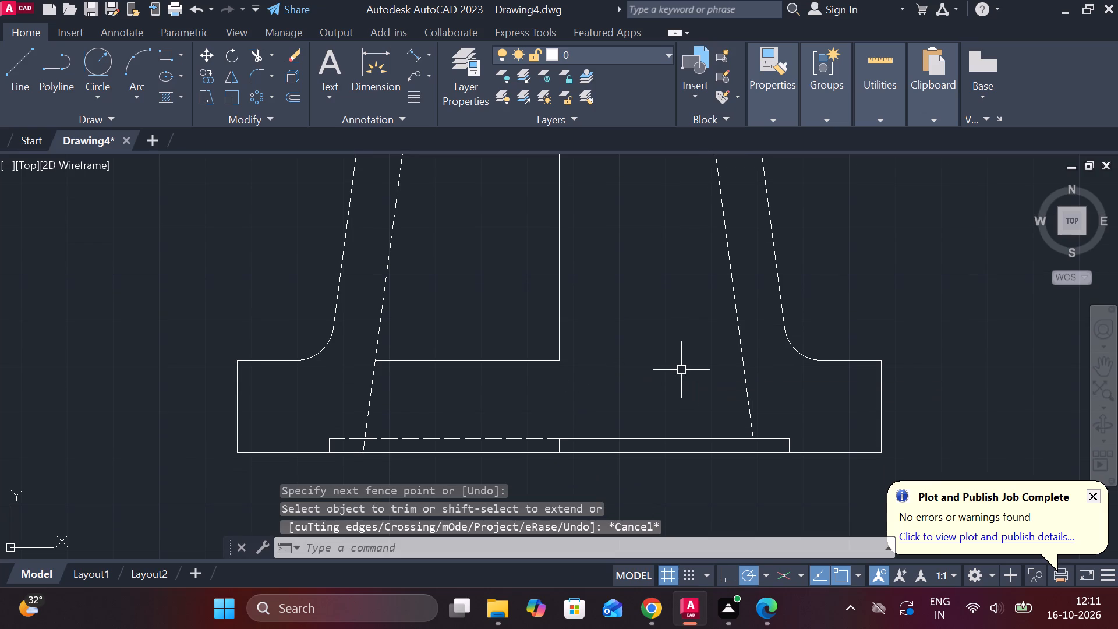
# Draw a separate vertical line on the centreline from the base's top line down to the recess top.
pyautogui.press('l')
pyautogui.press('Return')
pyautogui.click(565, 367)
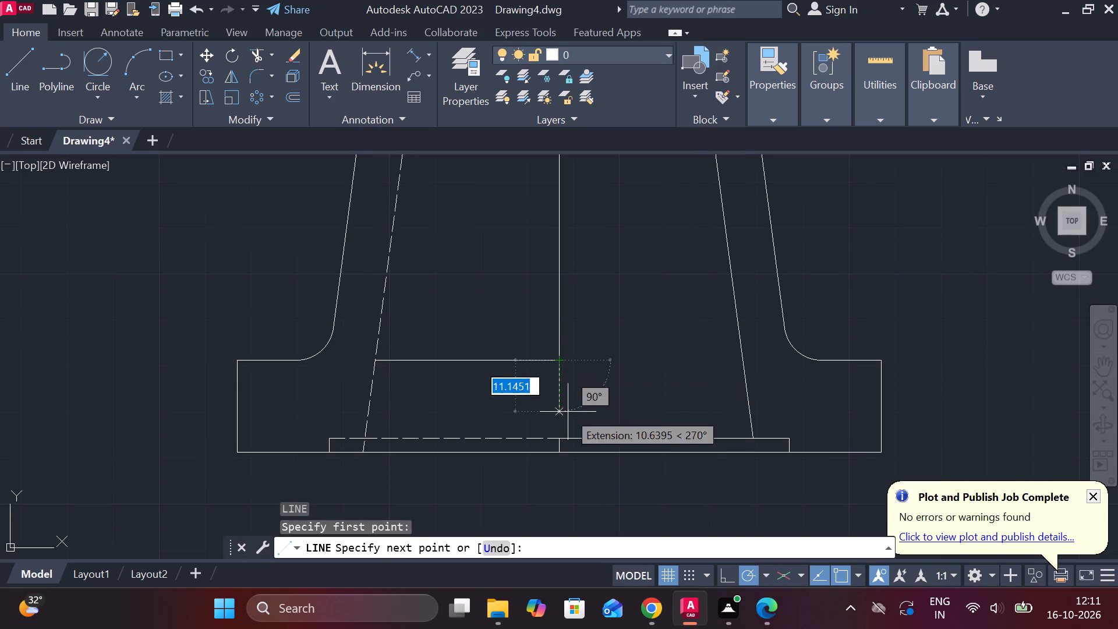
pyautogui.click(562, 433)
pyautogui.press('Escape')
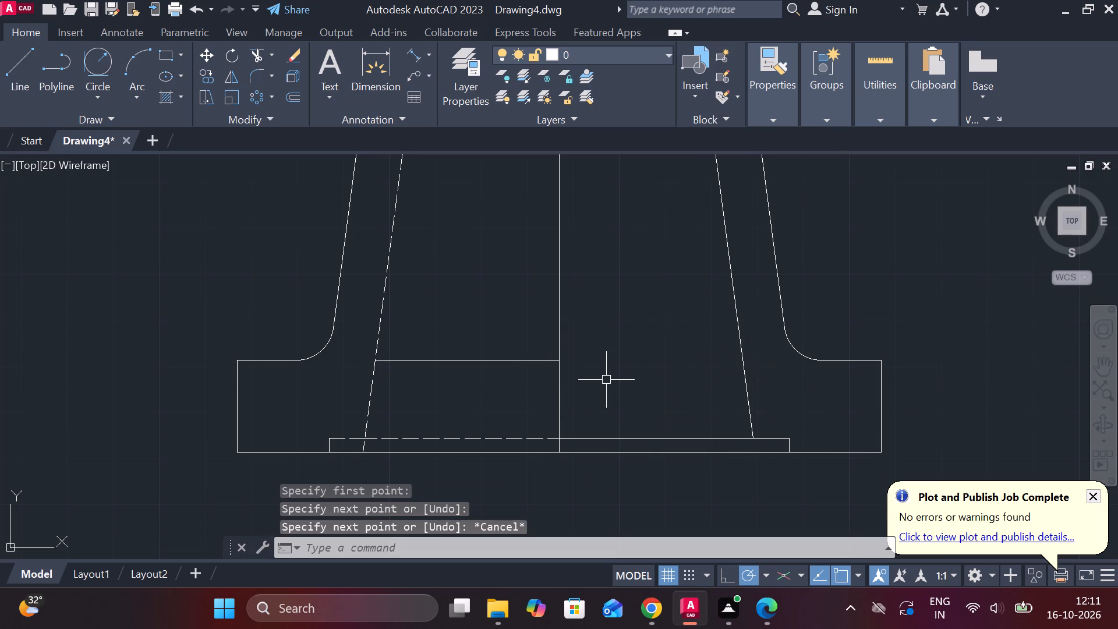
# Assign the ACAD_ISO02W100 linetype to the short vertical line on the centreline inside the base.
pyautogui.click(560, 399)
pyautogui.scroll(2, 551, 468)
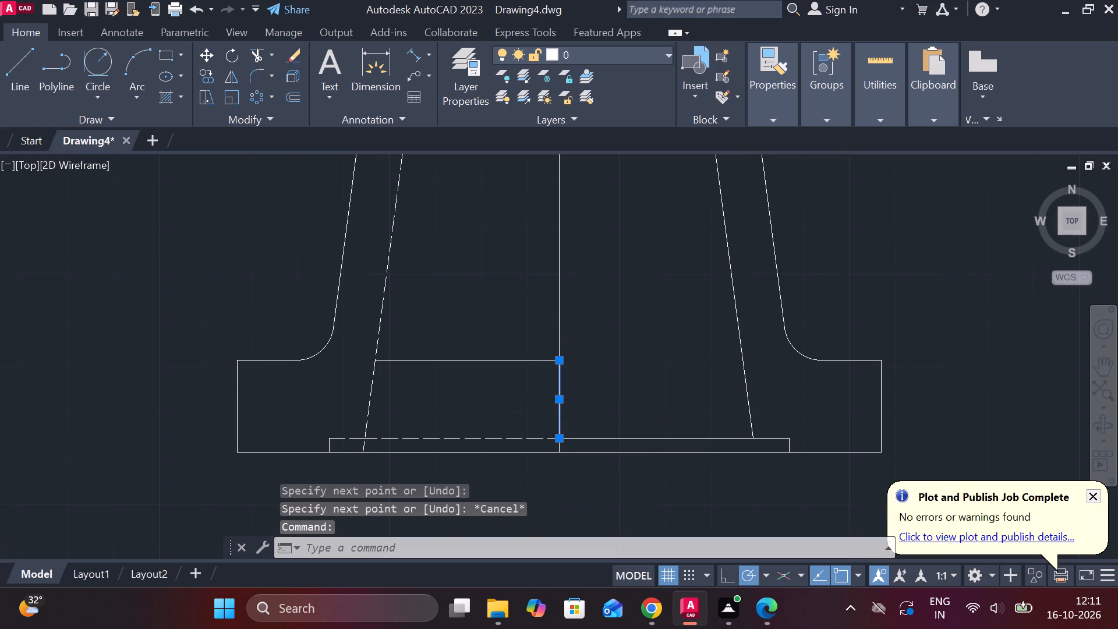
pyautogui.click(776, 118)
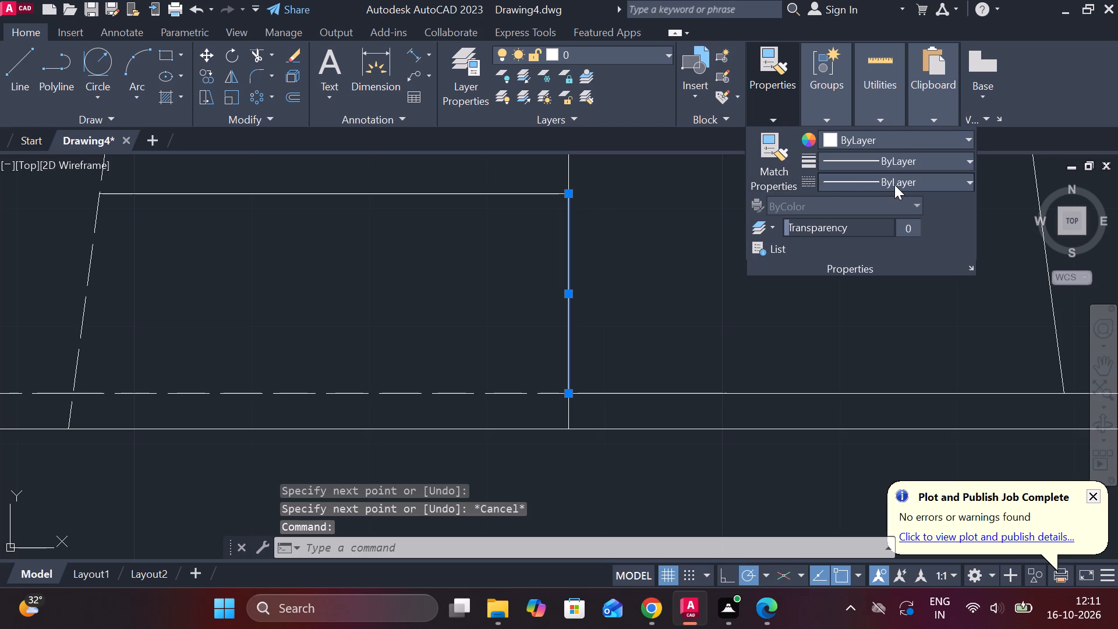
pyautogui.click(894, 185)
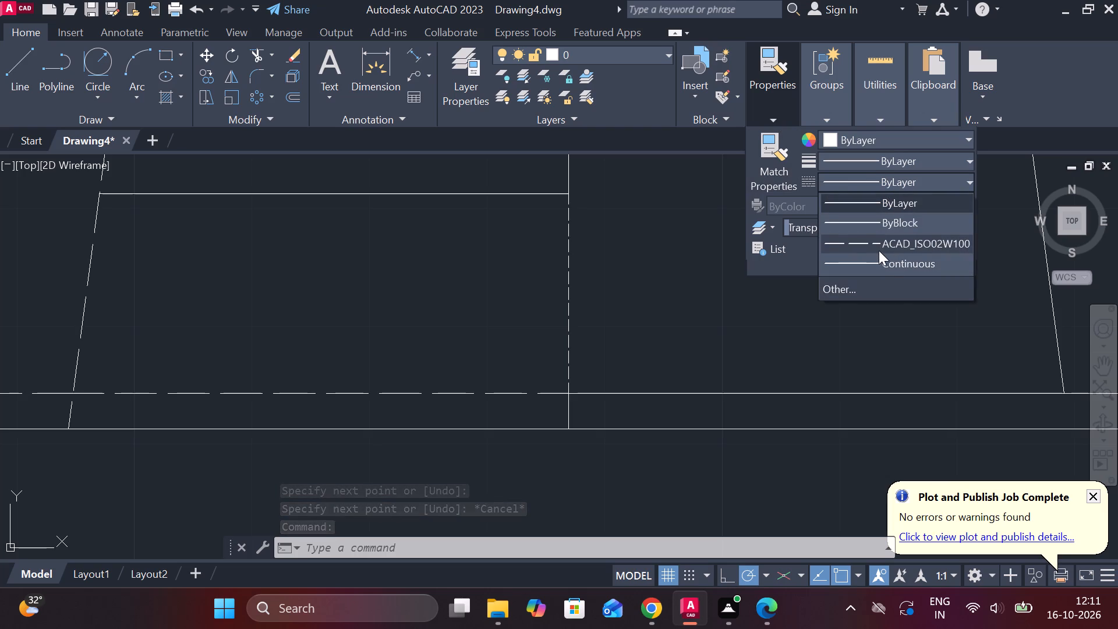
pyautogui.click(879, 250)
pyautogui.press('Escape')
# Start a hatch with the ANSI32 pattern and open its scale for editing.
pyautogui.scroll(-2, 830, 289)
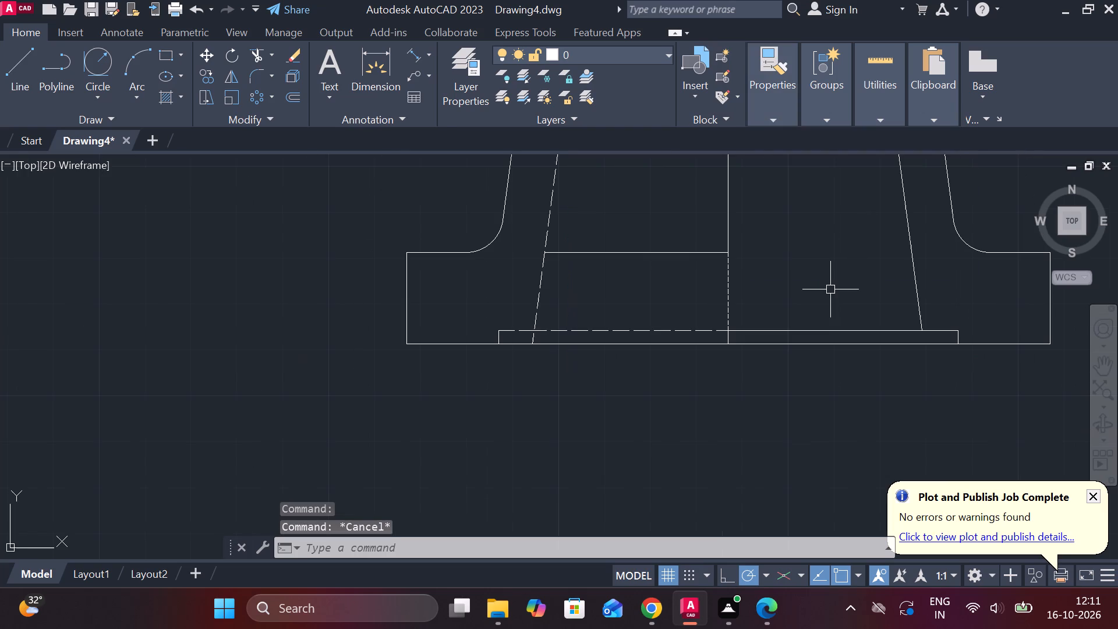
pyautogui.moveTo(838, 227); pyautogui.dragTo(700, 493, button='middle')
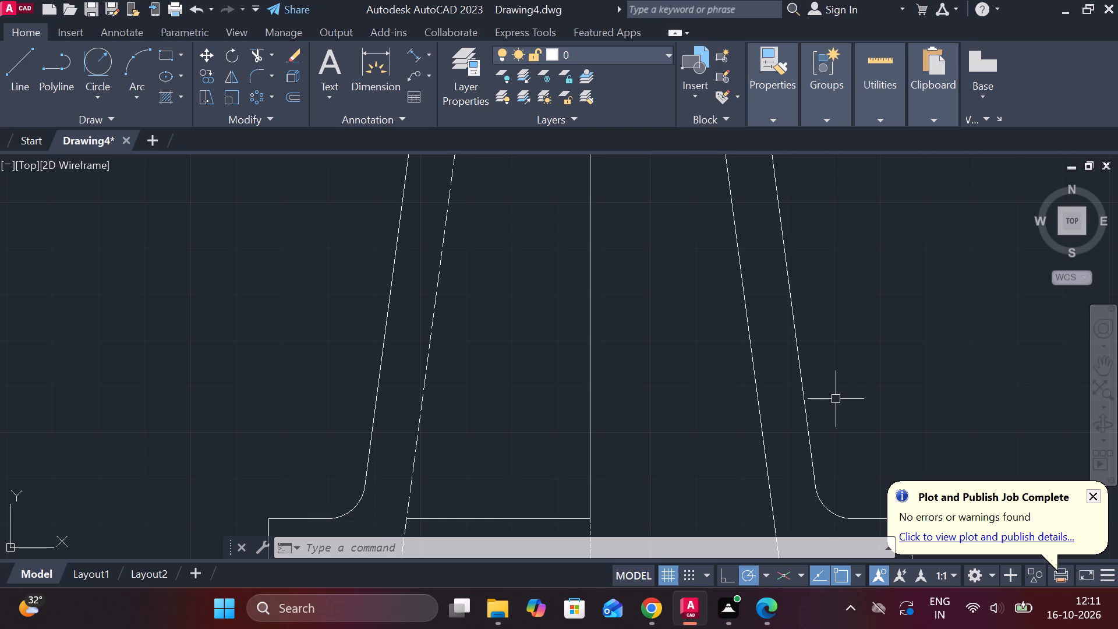
pyautogui.scroll(-3, 841, 394)
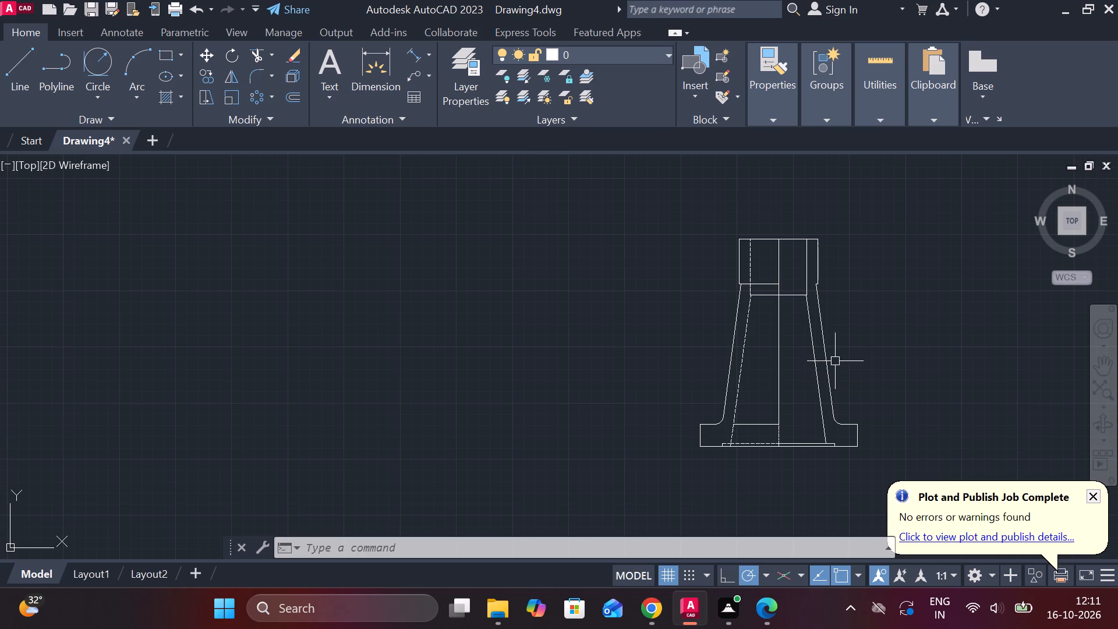
pyautogui.scroll(1, 835, 361)
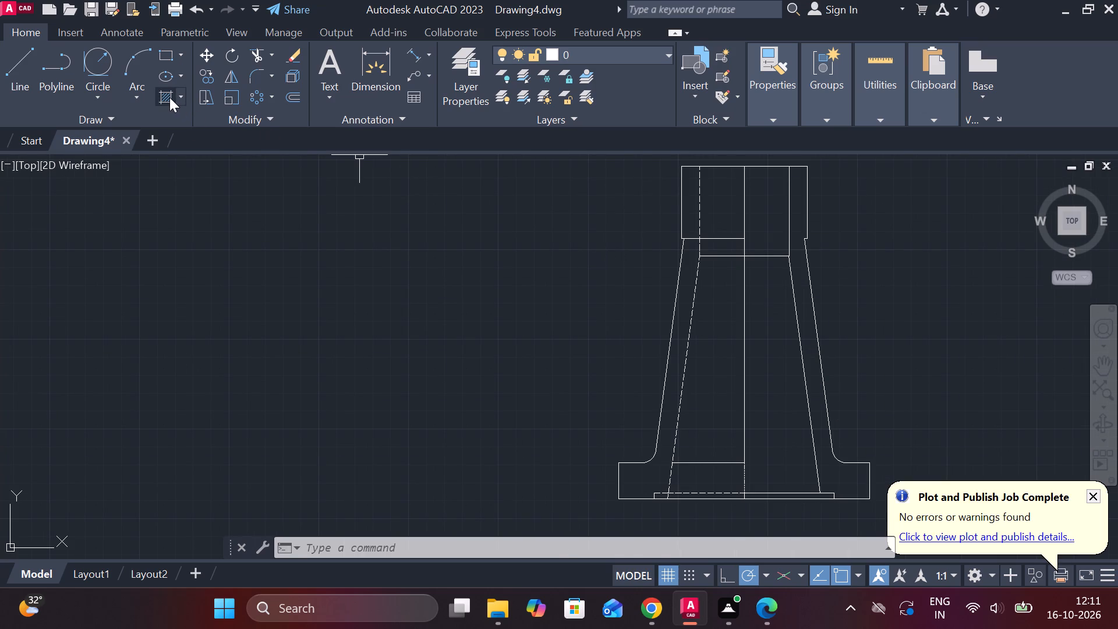
pyautogui.click(169, 97)
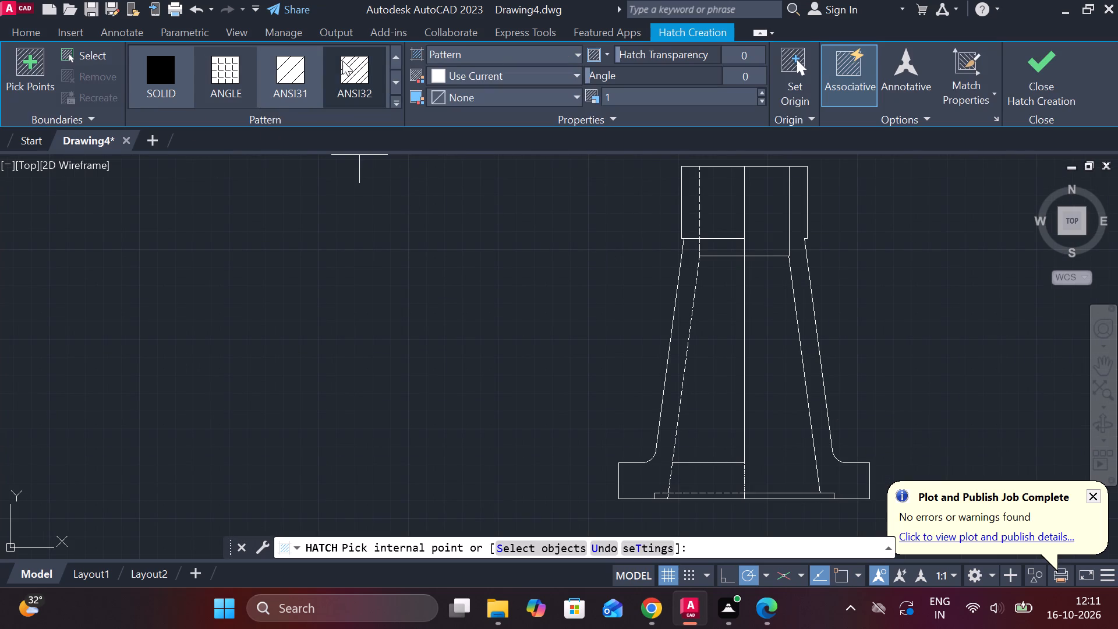
pyautogui.click(370, 61)
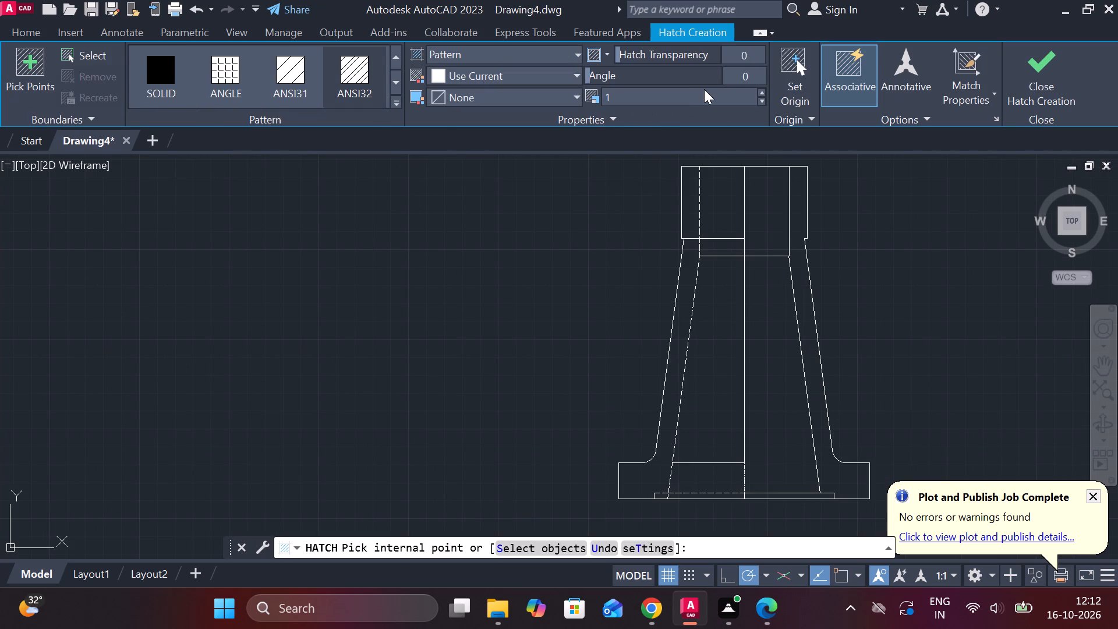
pyautogui.click(704, 89)
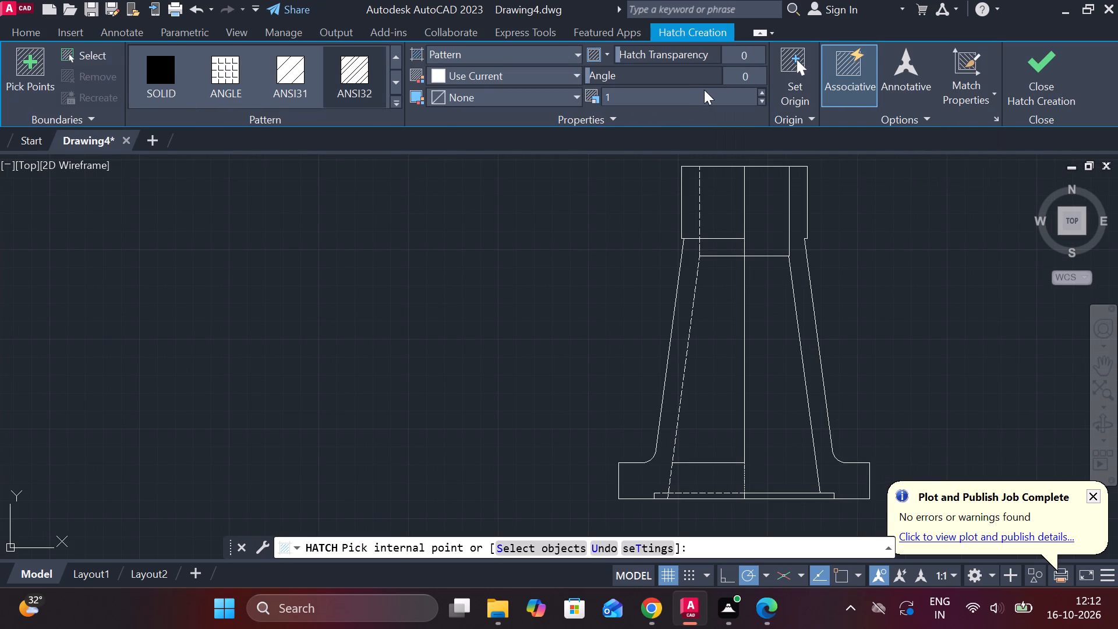
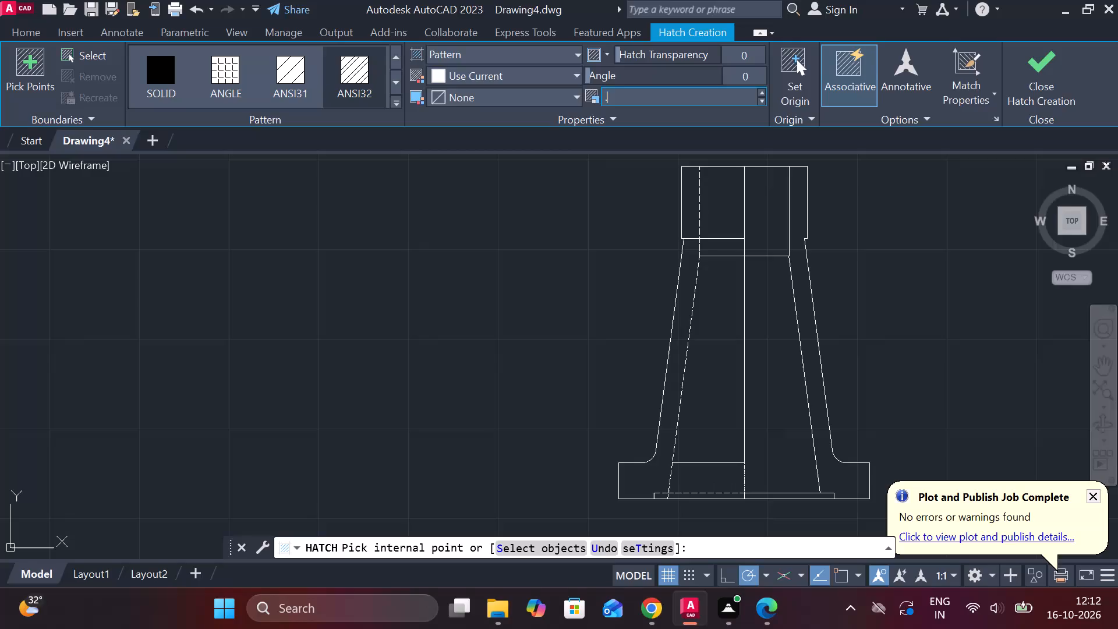
# Fill the cut wall and base section right of the centreline with the hatch at scale 0.5.
pyautogui.click(804, 280)
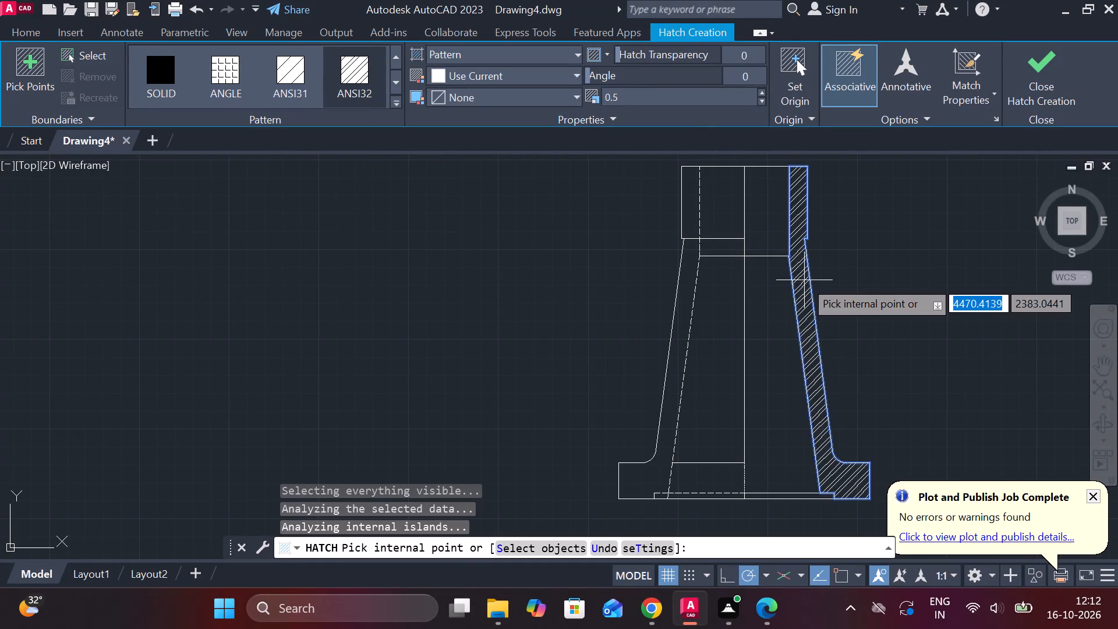
pyautogui.click(1020, 95)
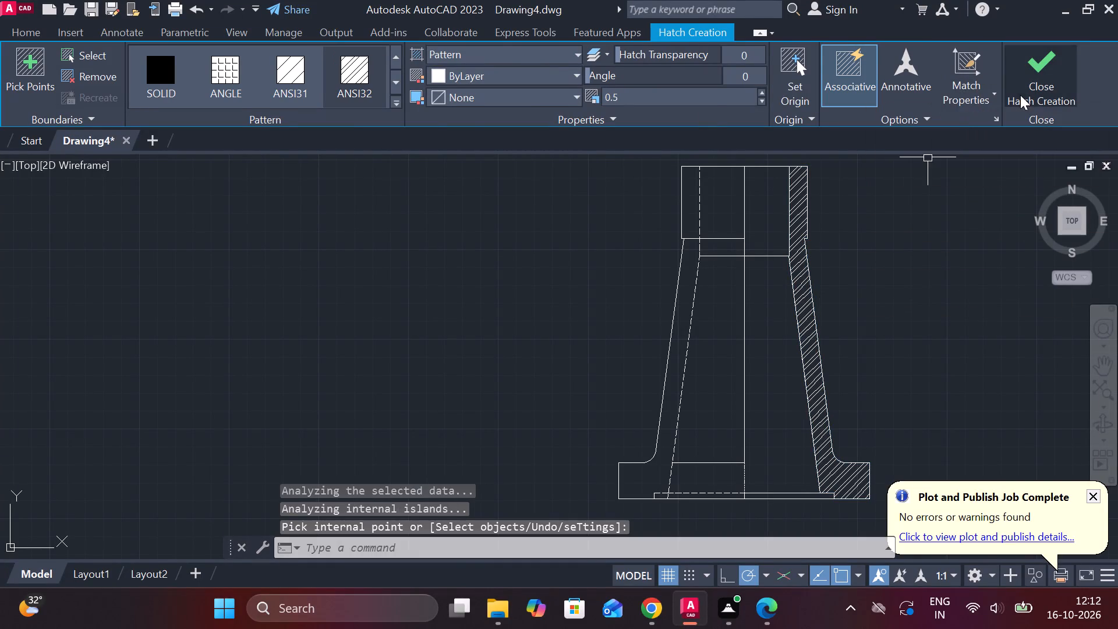
# Add an aligned dimension for the base's overall width, placed below the base.
pyautogui.scroll(-1, 927, 252)
pyautogui.moveTo(927, 252); pyautogui.dragTo(638, 274, button='middle')
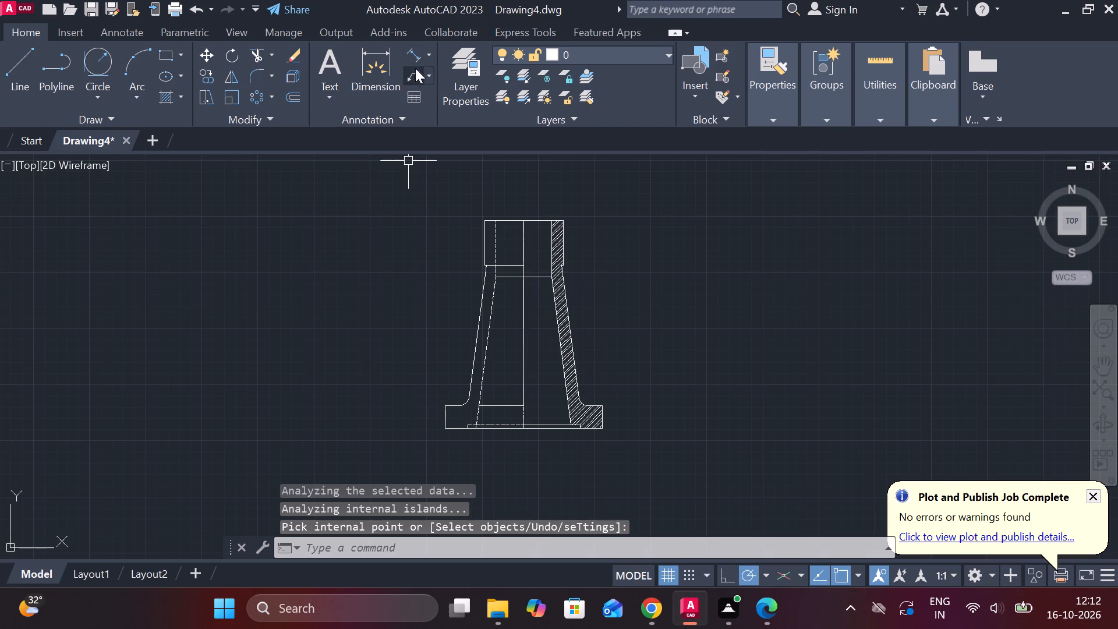
pyautogui.click(419, 52)
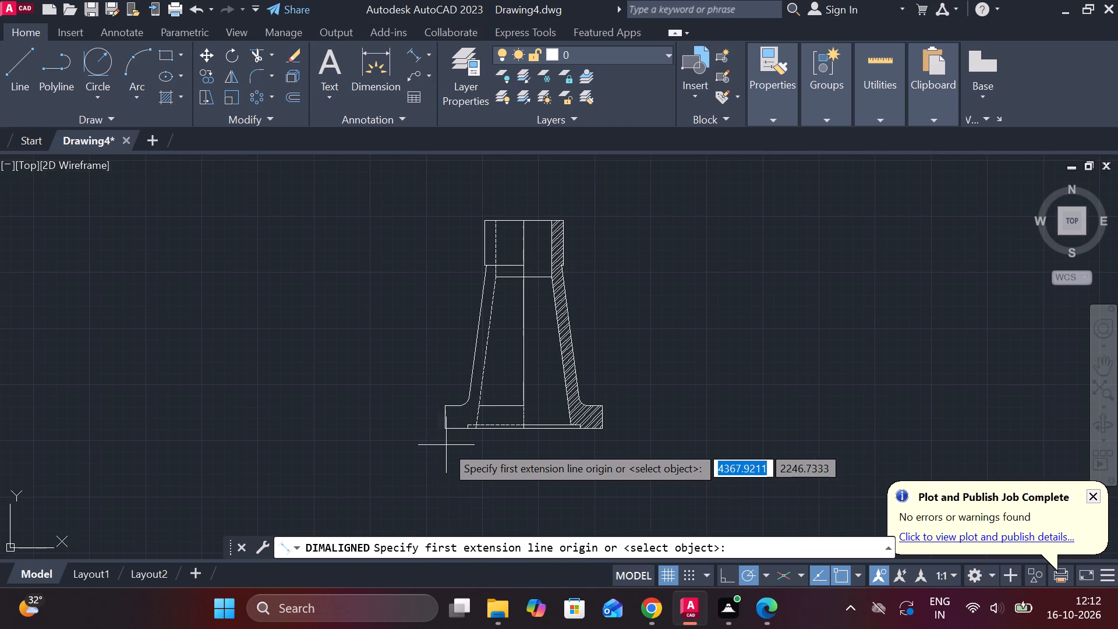
pyautogui.click(444, 425)
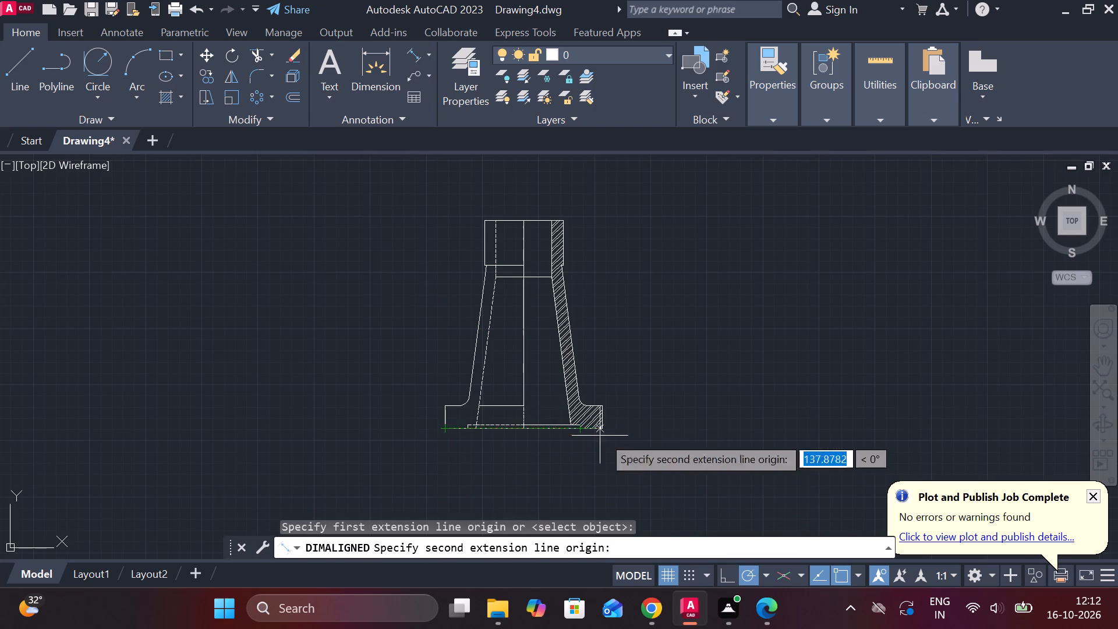
pyautogui.scroll(2, 600, 429)
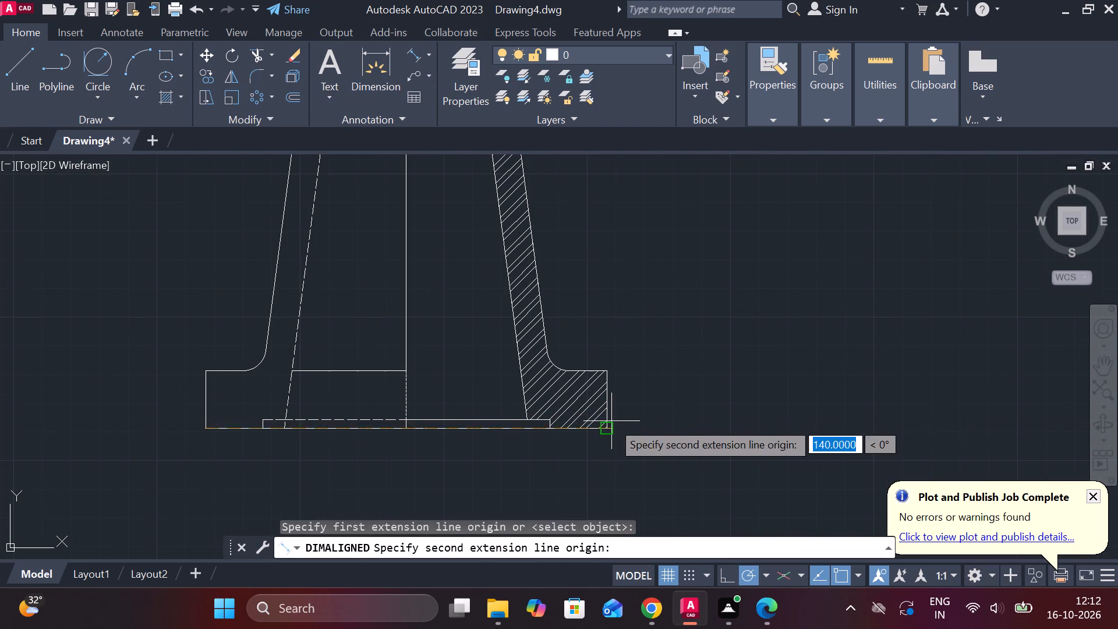
pyautogui.click(611, 421)
pyautogui.moveTo(559, 464); pyautogui.dragTo(589, 384, button='middle')
pyautogui.scroll(-1, 576, 418)
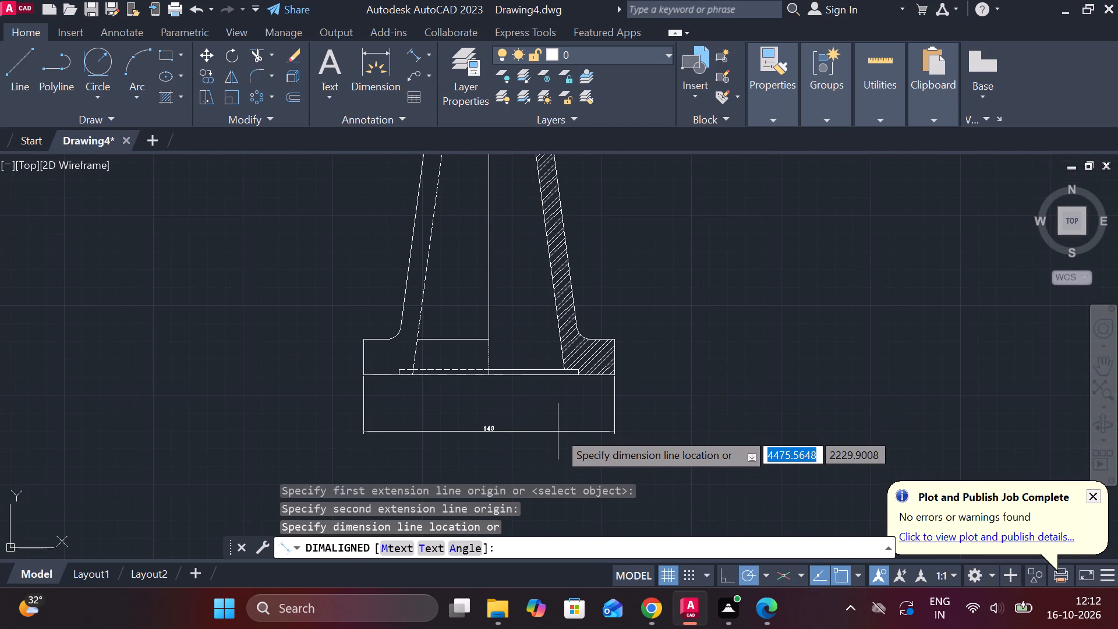
pyautogui.click(558, 432)
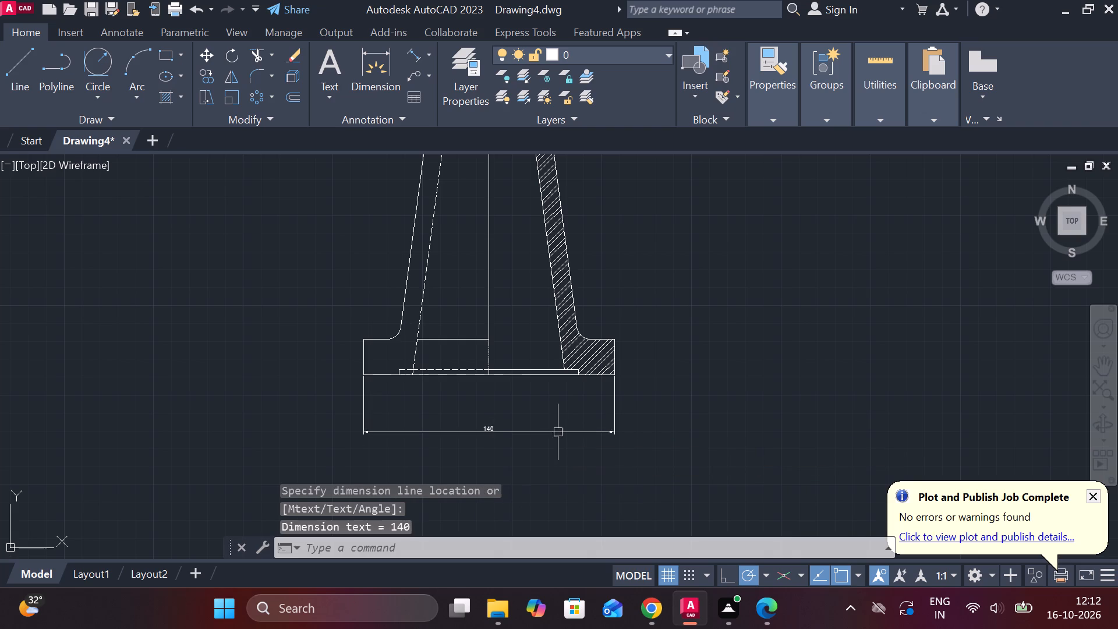
# Modify the ISO-25 dimension style to arrow size 5, text height 8 and ISO standard text alignment, and set it current.
pyautogui.write('d')
pyautogui.press('space')
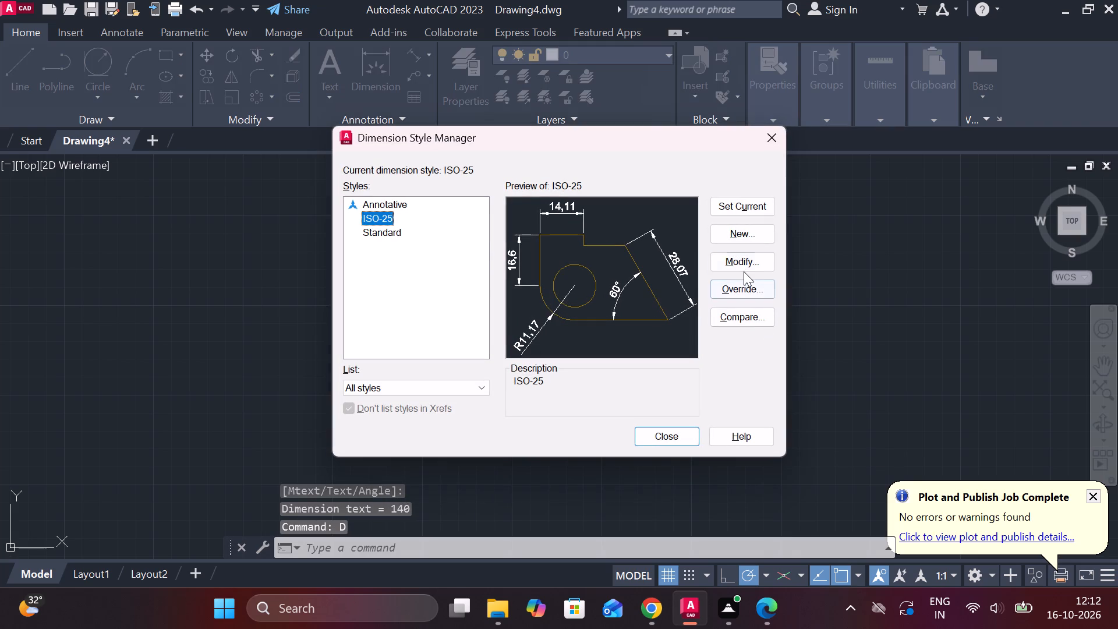
pyautogui.click(742, 267)
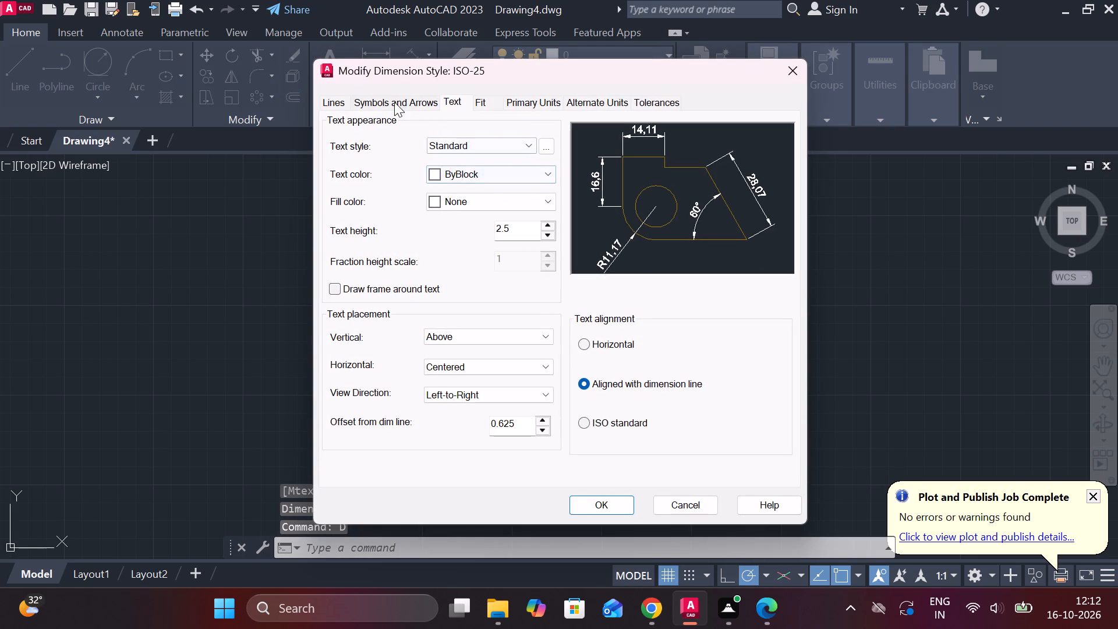
pyautogui.click(393, 101)
pyautogui.moveTo(357, 277); pyautogui.dragTo(257, 278)
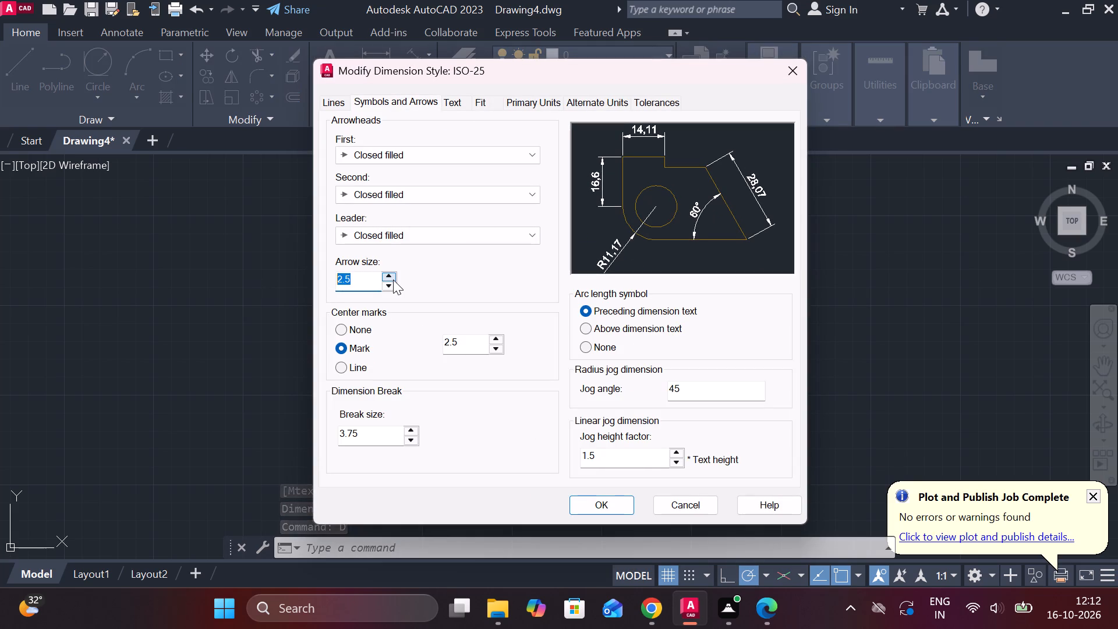
pyautogui.press('5')
pyautogui.click(454, 104)
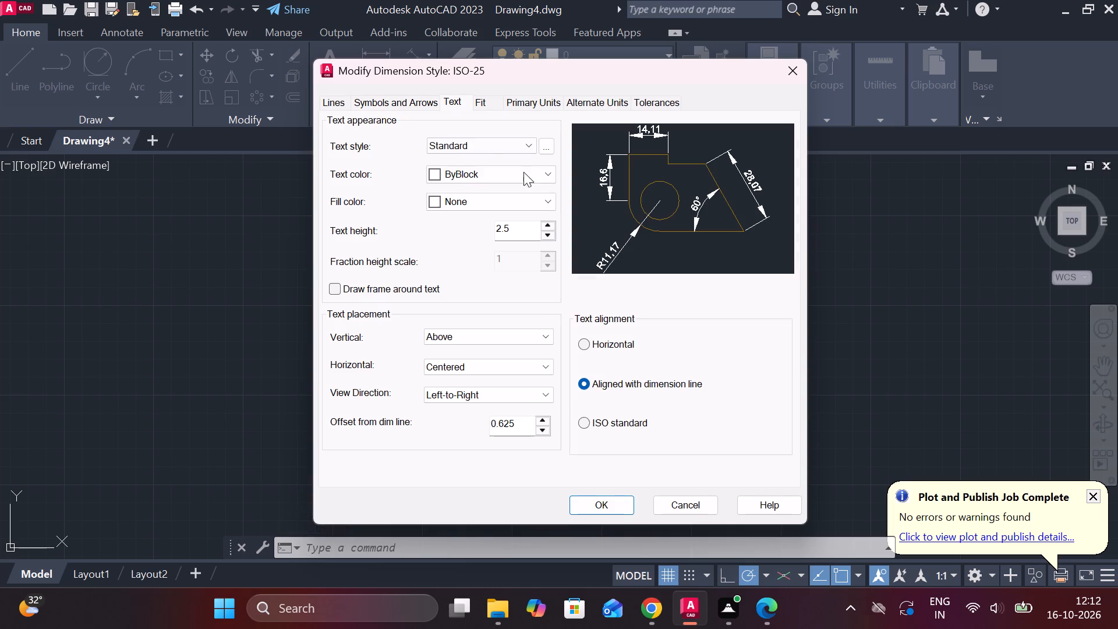
pyautogui.moveTo(518, 231); pyautogui.dragTo(465, 227)
pyautogui.press('8')
pyautogui.click(583, 417)
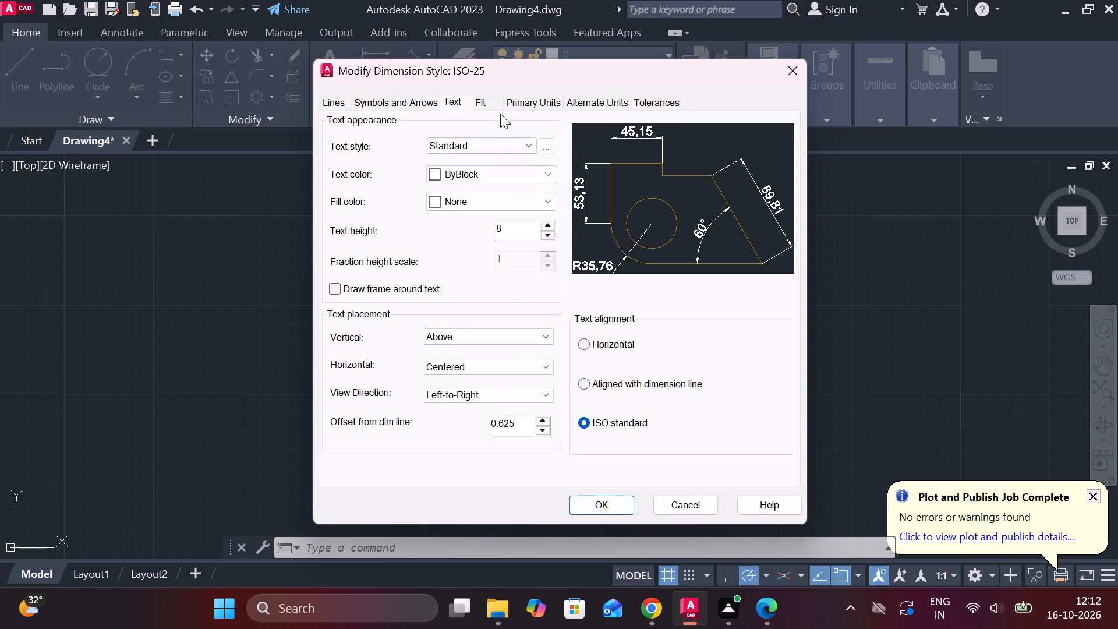
pyautogui.click(488, 100)
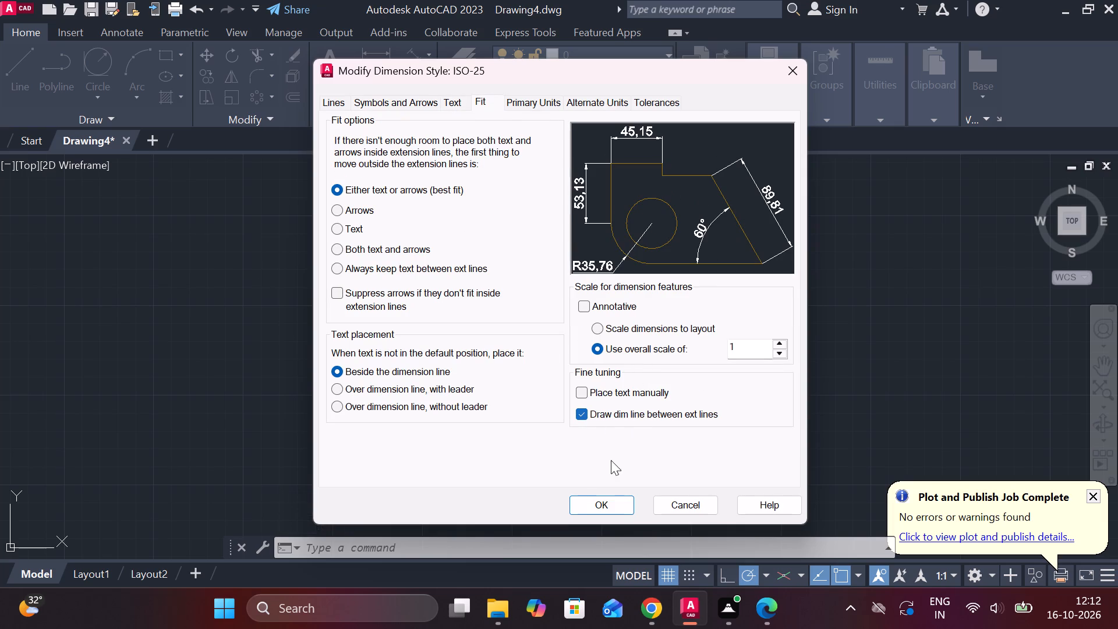
pyautogui.click(606, 503)
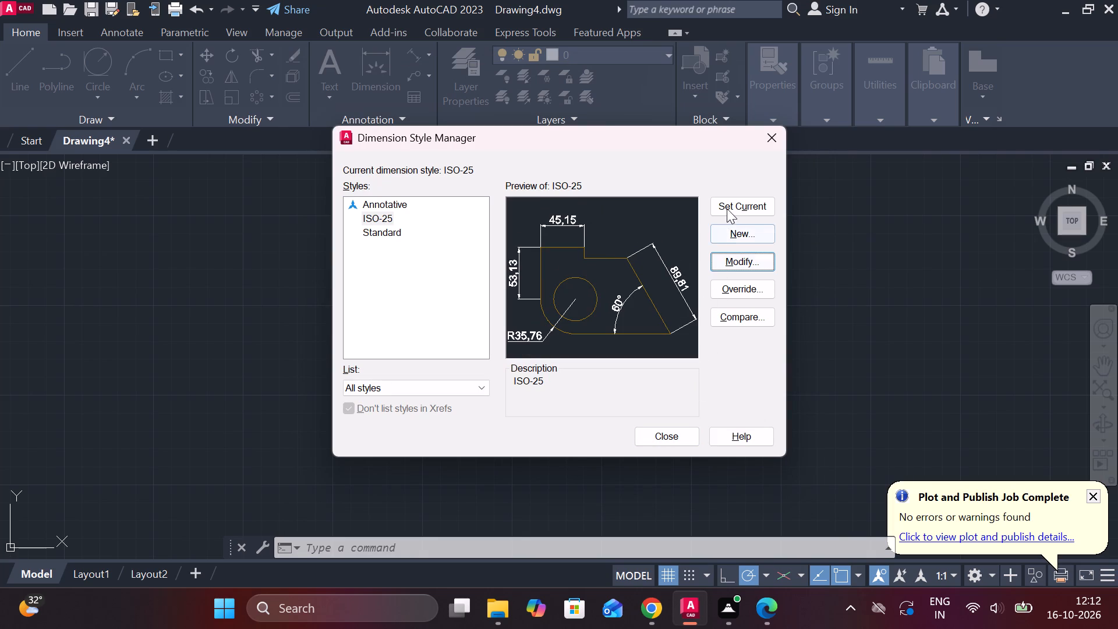
pyautogui.click(727, 209)
pyautogui.click(668, 427)
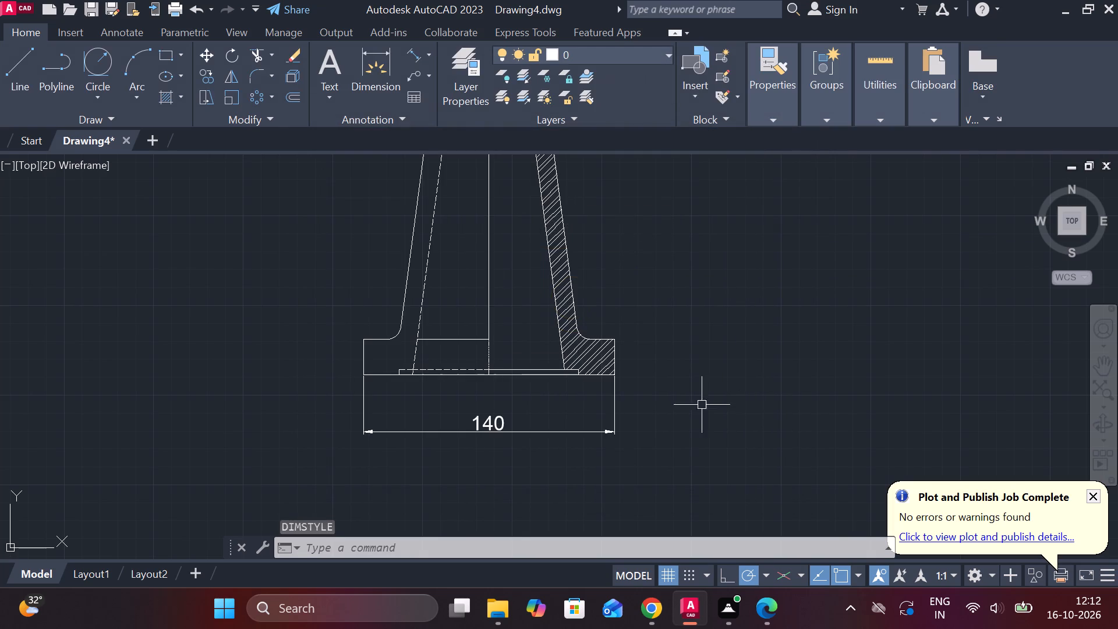
# Add an aligned dimension for the bottom recess width, placed between the base and the overall width dimension.
pyautogui.scroll(-1, 675, 378)
pyautogui.moveTo(663, 382); pyautogui.dragTo(637, 412, button='middle')
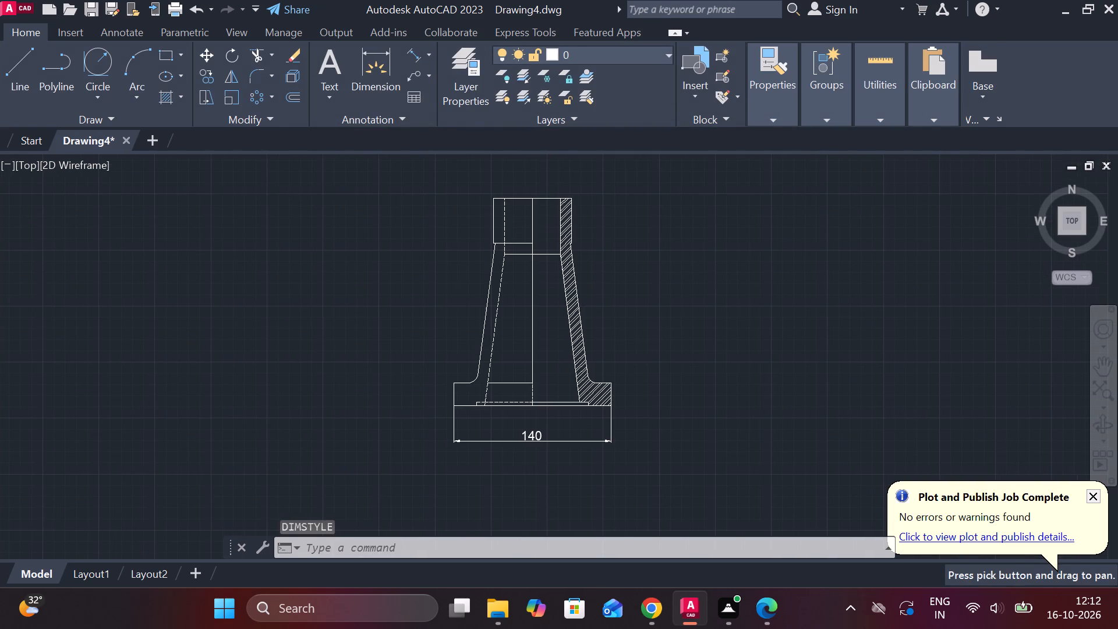
pyautogui.click(415, 50)
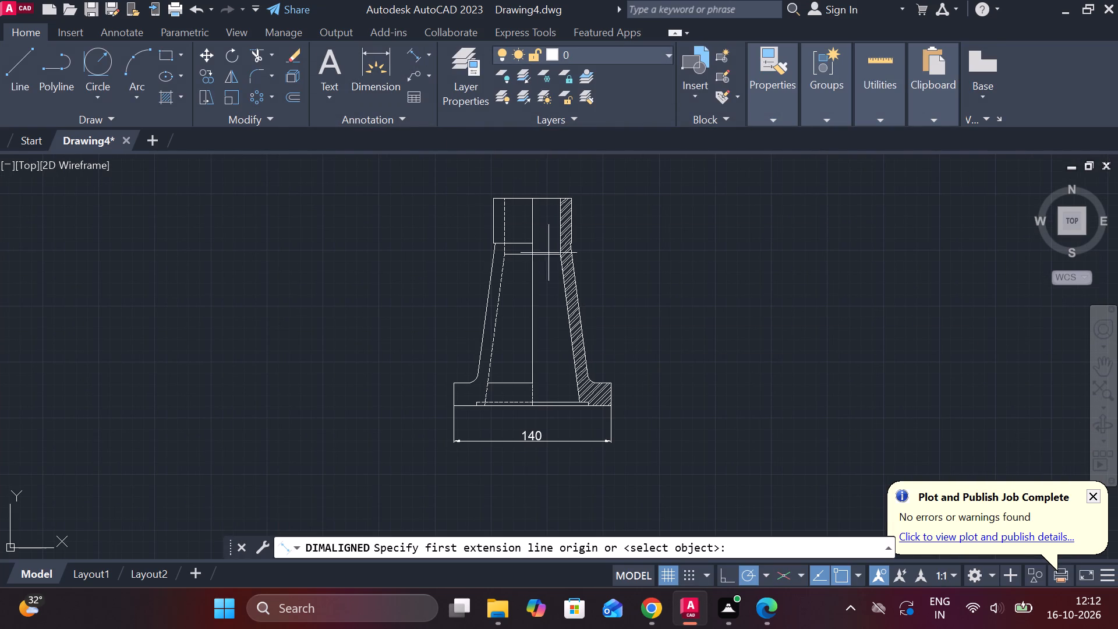
pyautogui.scroll(2, 497, 454)
pyautogui.click(449, 332)
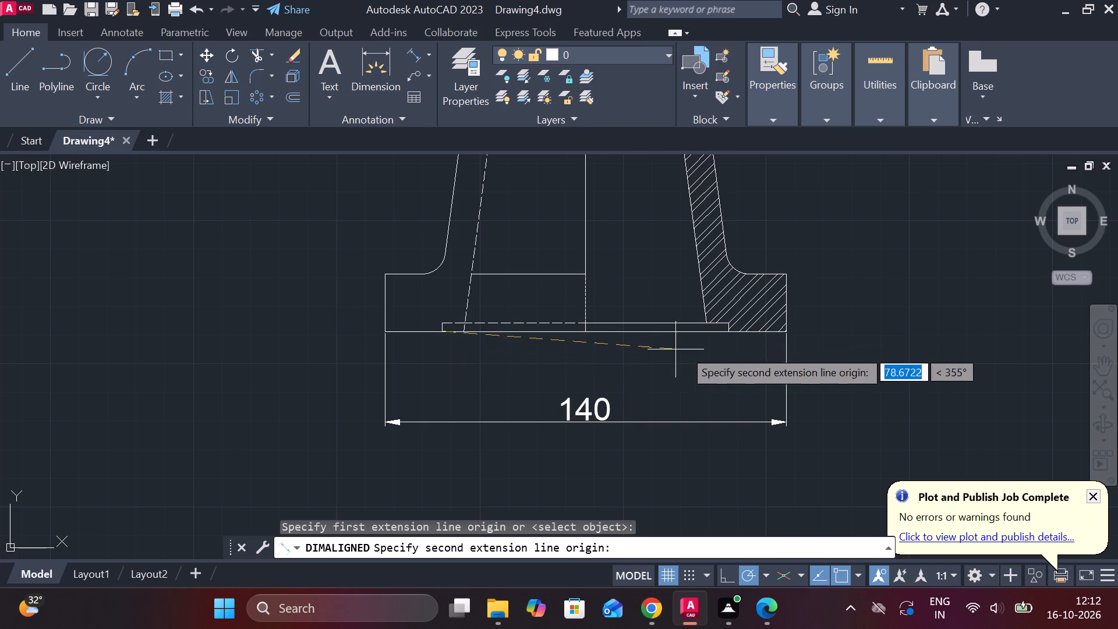
pyautogui.click(729, 333)
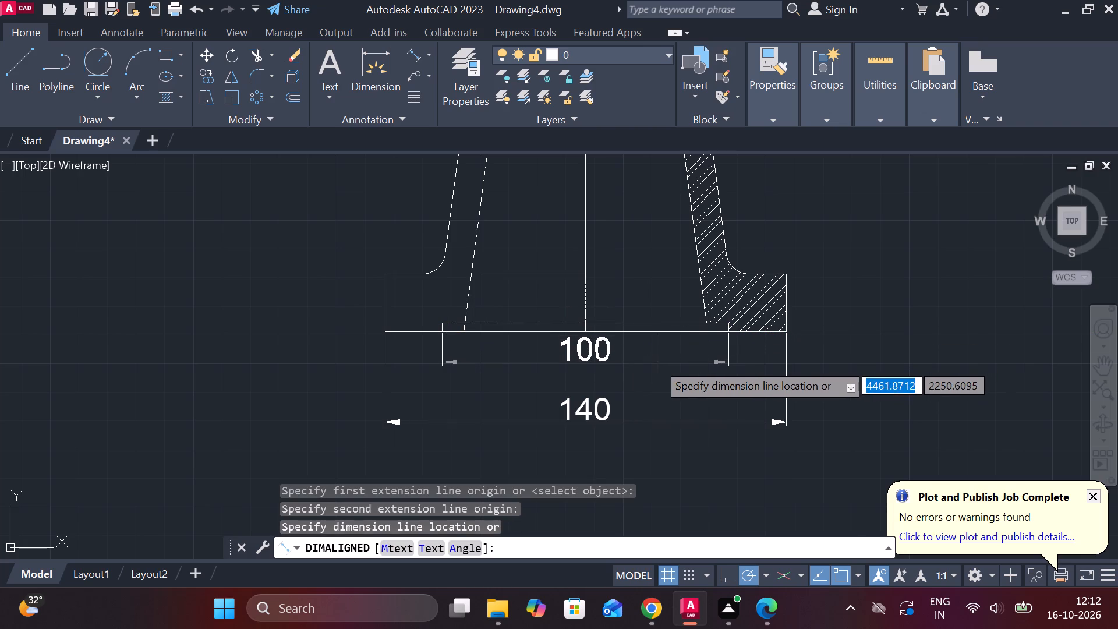
pyautogui.click(657, 375)
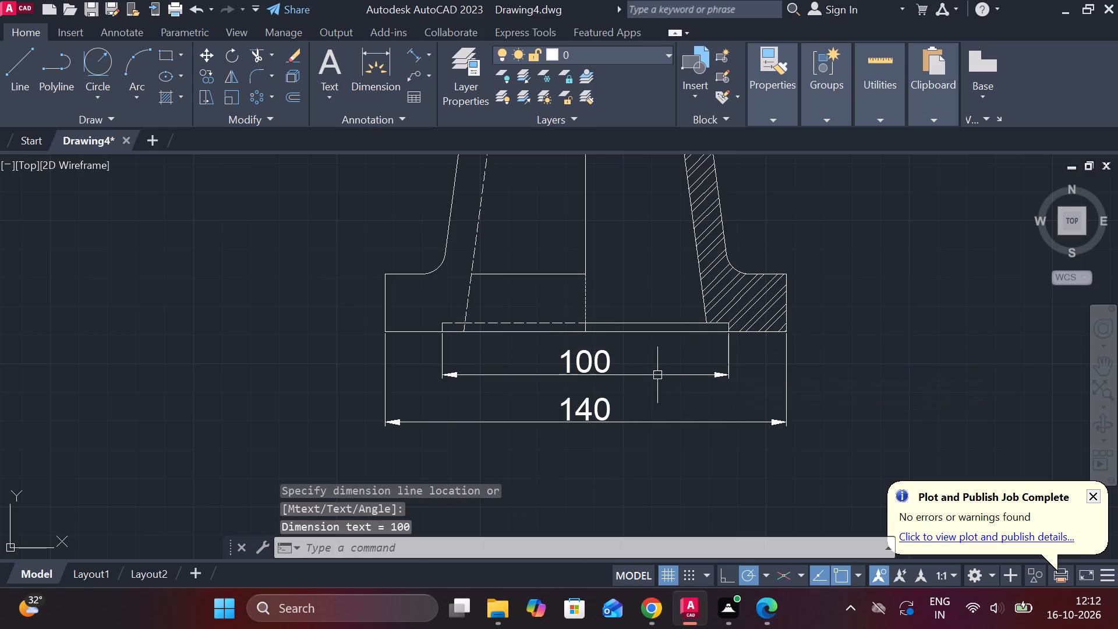
pyautogui.press('Escape')
# Set the ISO-25 dimension style's text height to 7 and make the style current.
pyautogui.write('d')
pyautogui.press('space')
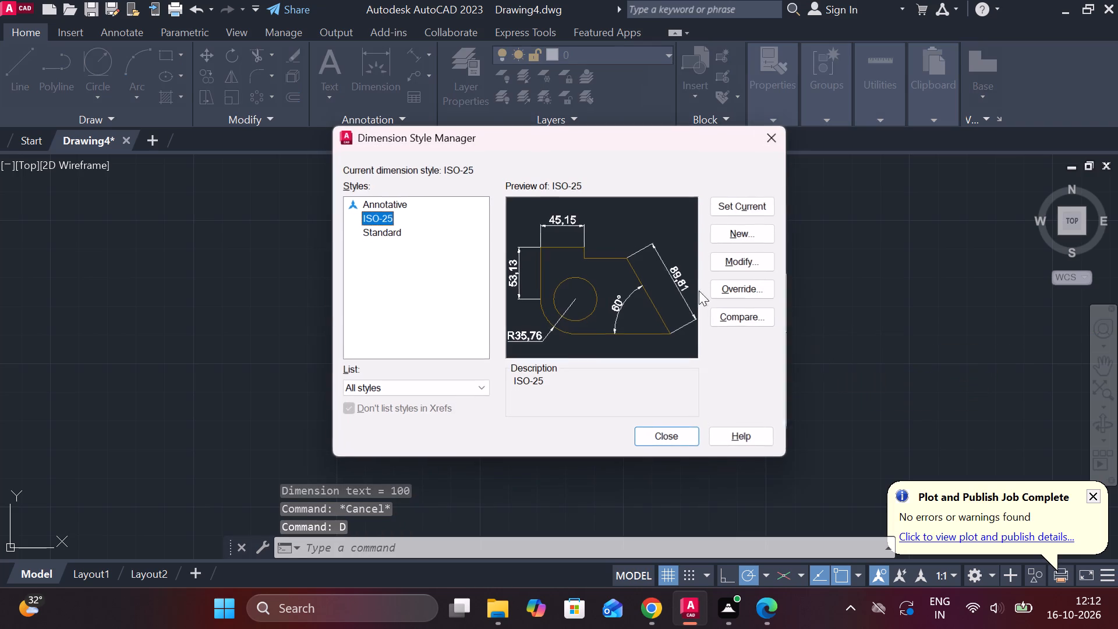
pyautogui.click(756, 260)
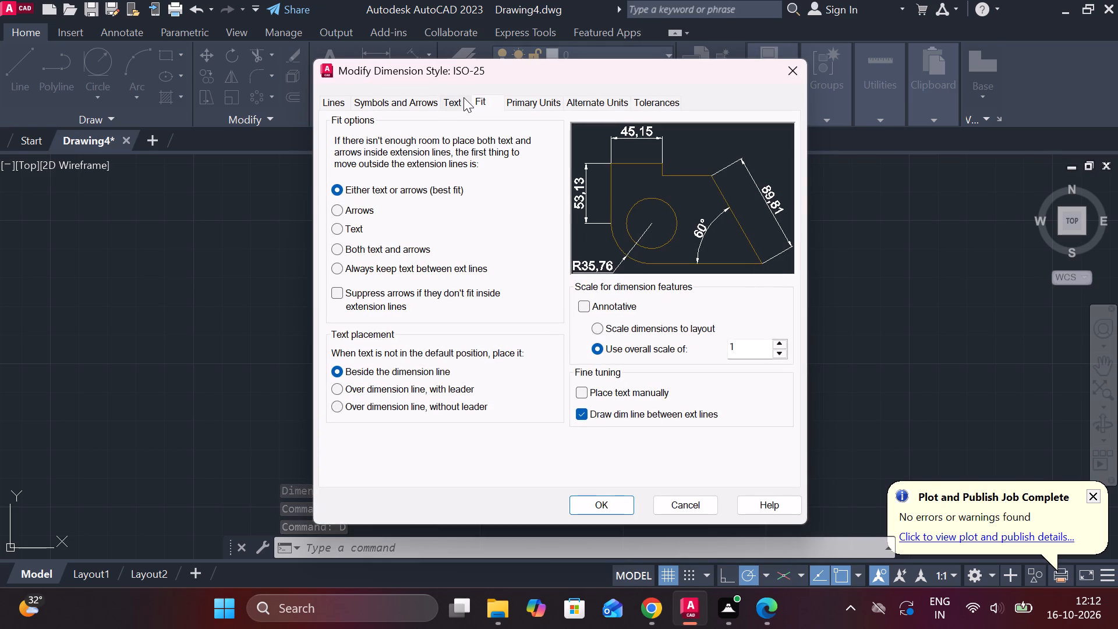
pyautogui.click(464, 97)
pyautogui.moveTo(523, 228); pyautogui.dragTo(469, 231)
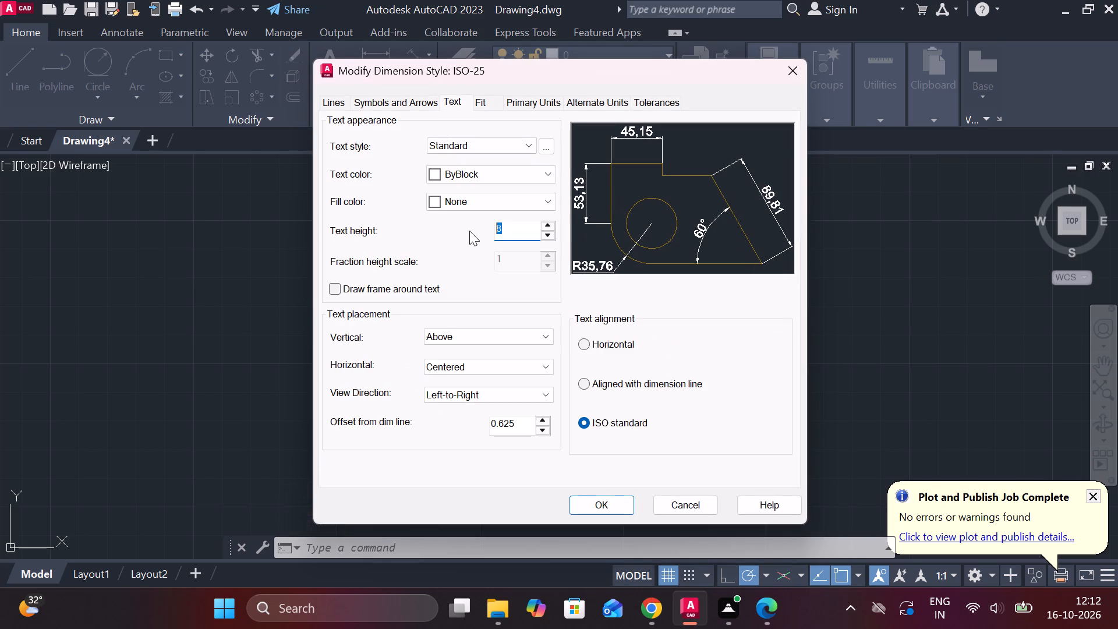
pyautogui.press('7')
pyautogui.click(613, 492)
pyautogui.click(608, 500)
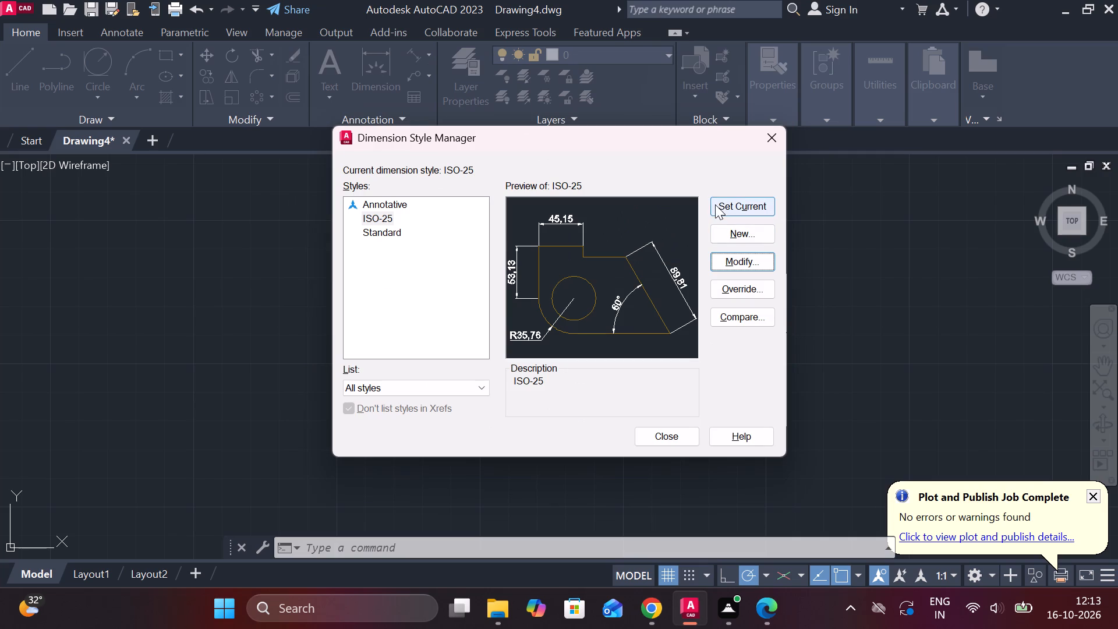
pyautogui.click(716, 203)
pyautogui.click(673, 438)
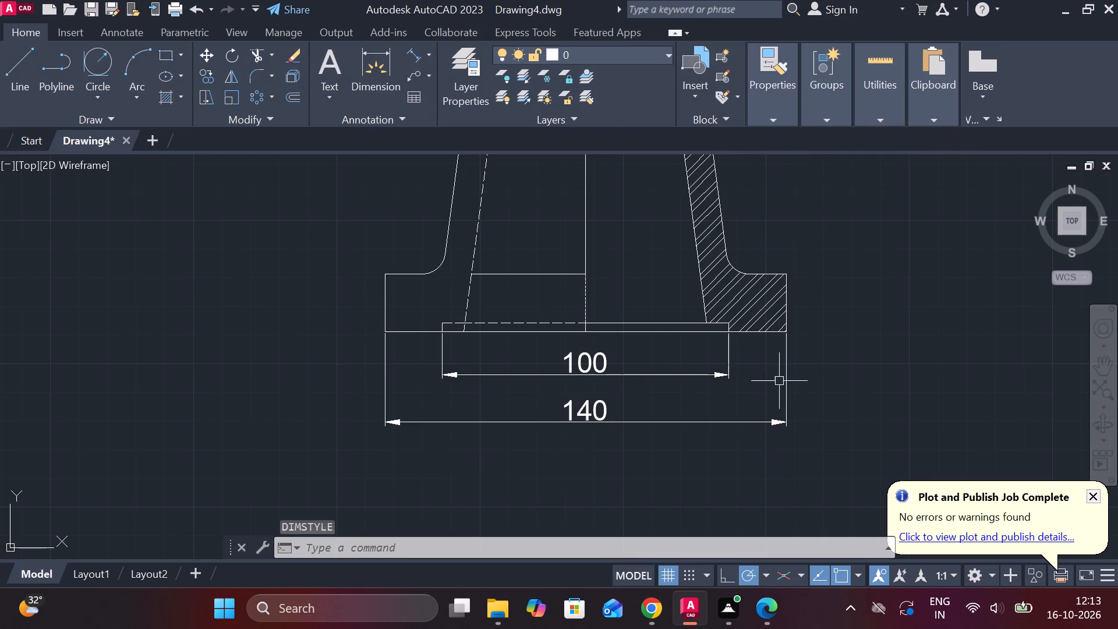
# Add an aligned dimension for the base's thickness, placed beside its right edge.
pyautogui.scroll(-1, 779, 371)
pyautogui.moveTo(801, 328); pyautogui.dragTo(698, 361, button='middle')
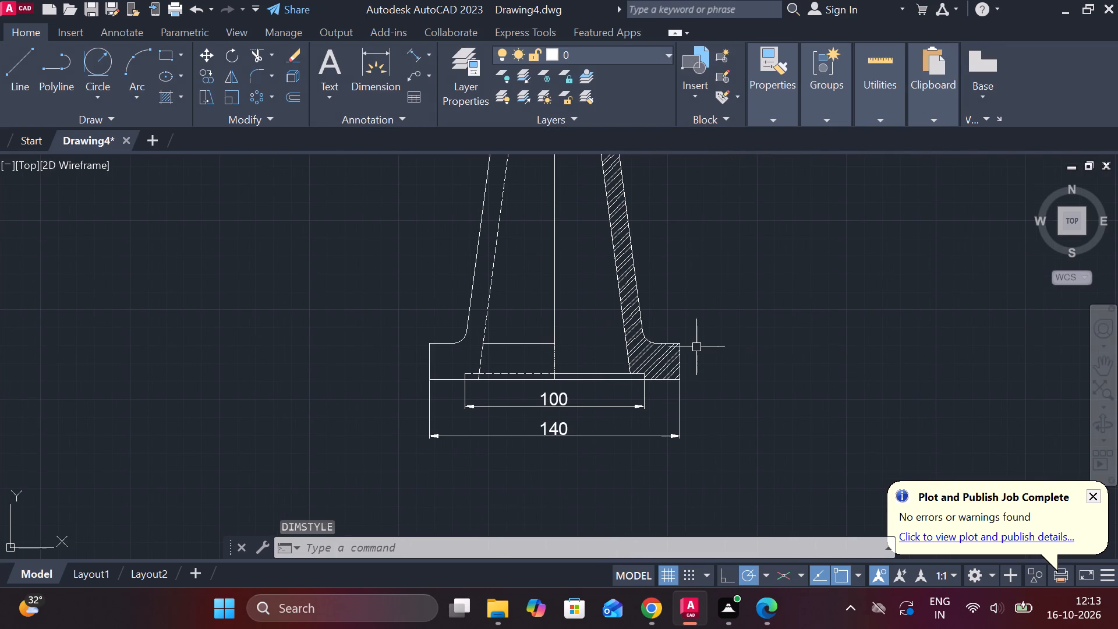
pyautogui.click(422, 55)
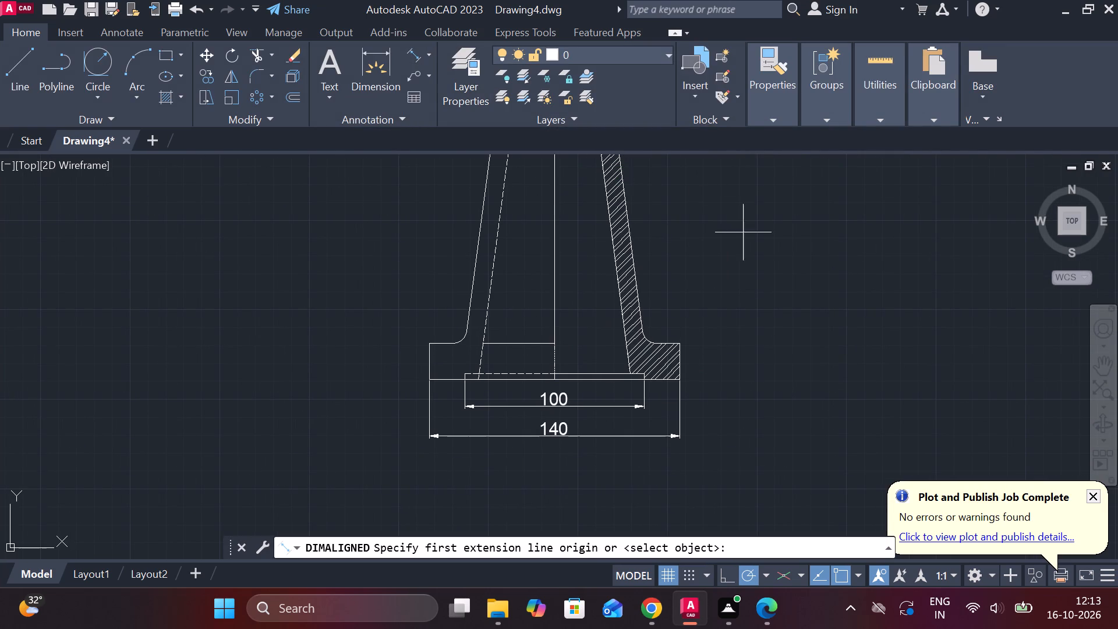
pyautogui.click(684, 340)
pyautogui.click(682, 377)
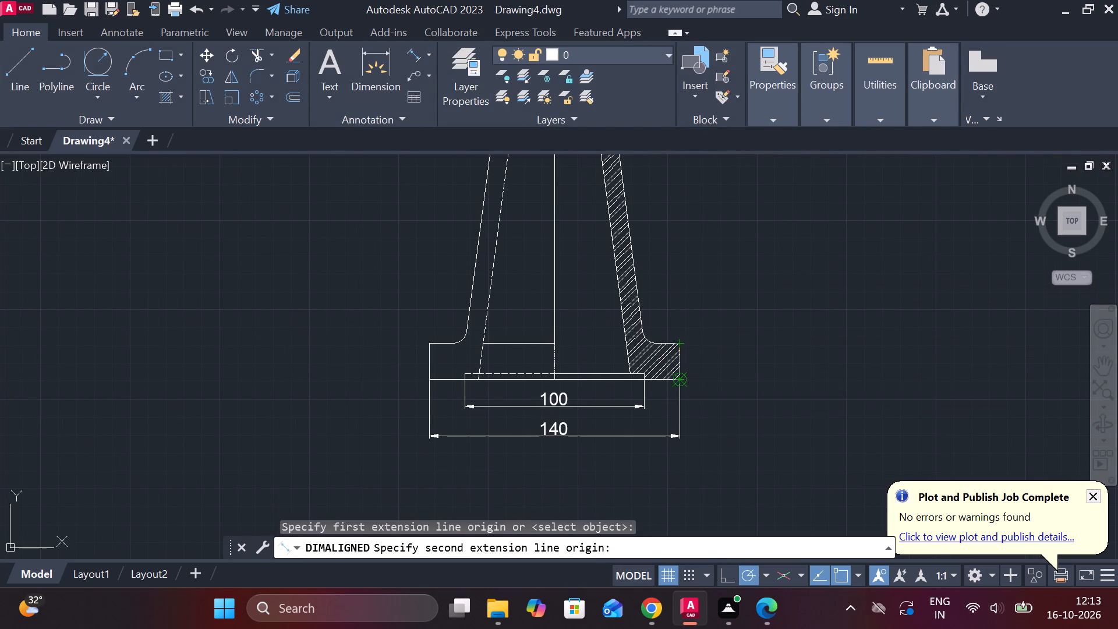
pyautogui.click(710, 375)
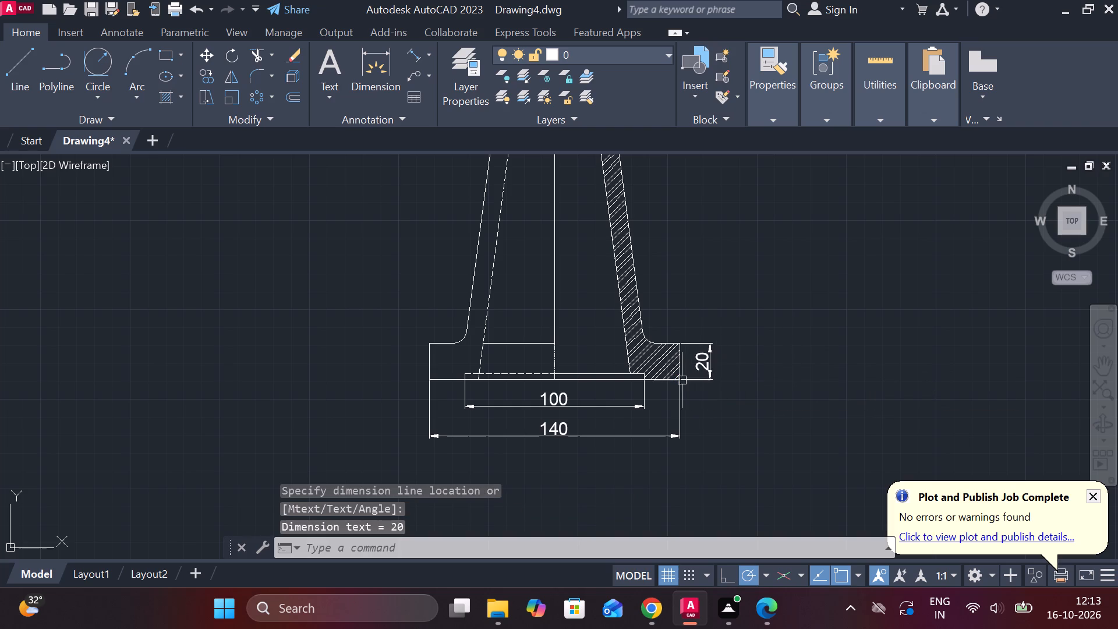
# Add an aligned dimension for the part's overall height along the centre line, placed beside the left side of the part.
pyautogui.scroll(-1, 622, 257)
pyautogui.moveTo(662, 255); pyautogui.dragTo(691, 316, button='middle')
pyautogui.press('space')
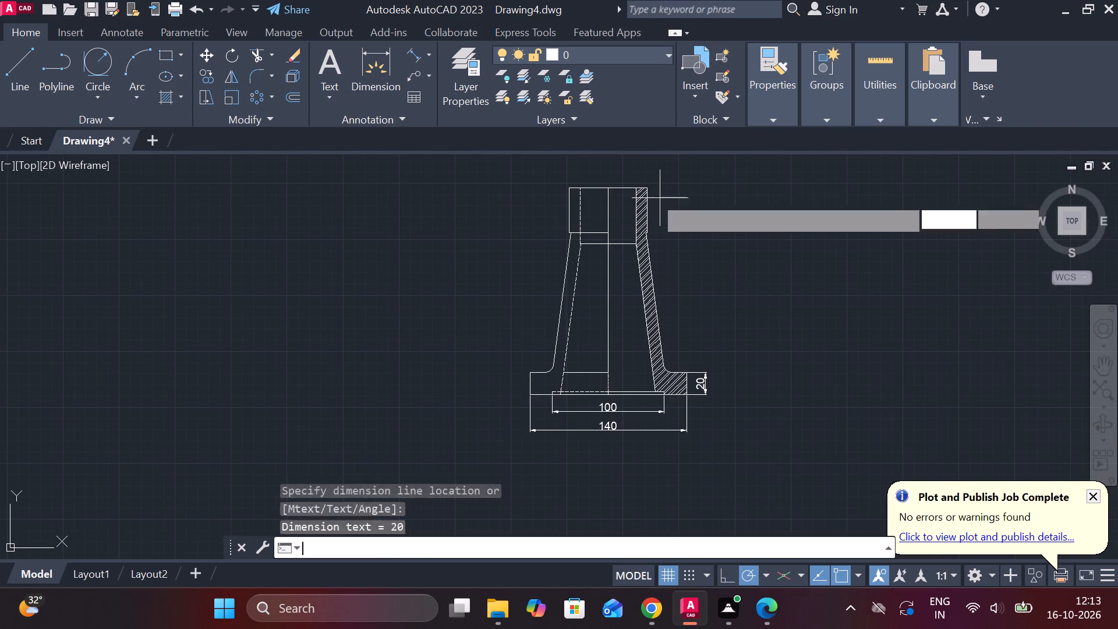
pyautogui.click(610, 190)
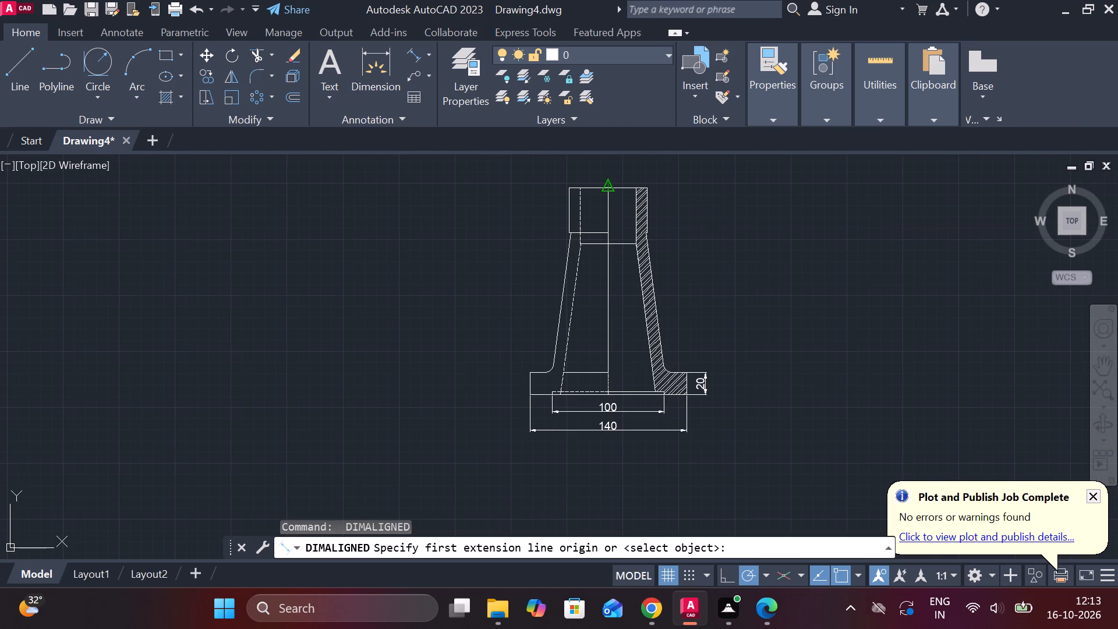
pyautogui.scroll(2, 578, 390)
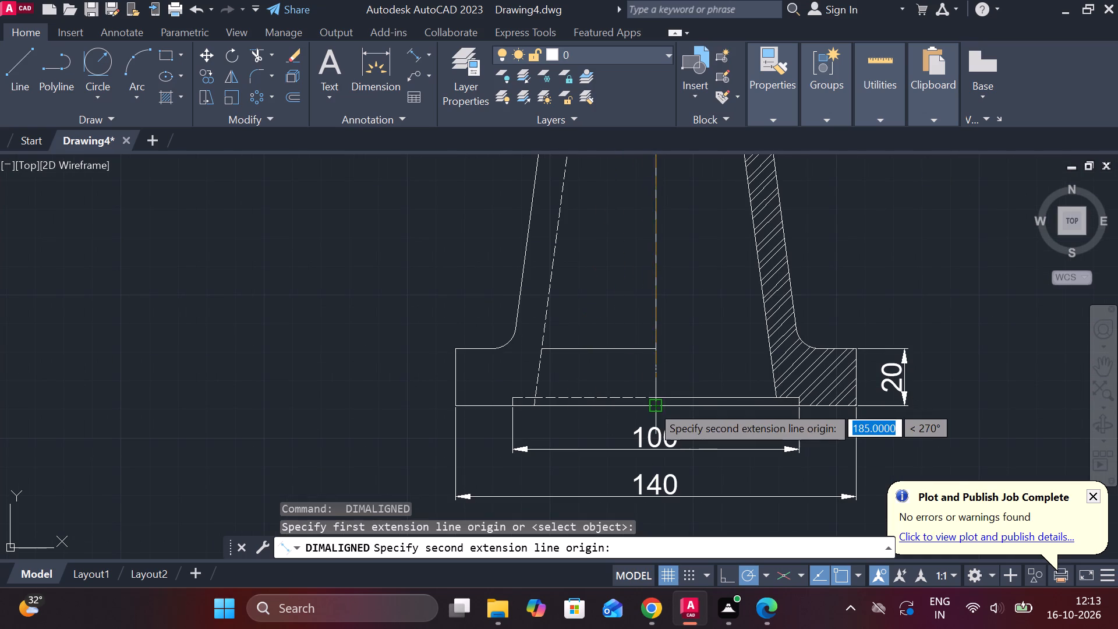
pyautogui.click(651, 405)
pyautogui.scroll(-2, 469, 385)
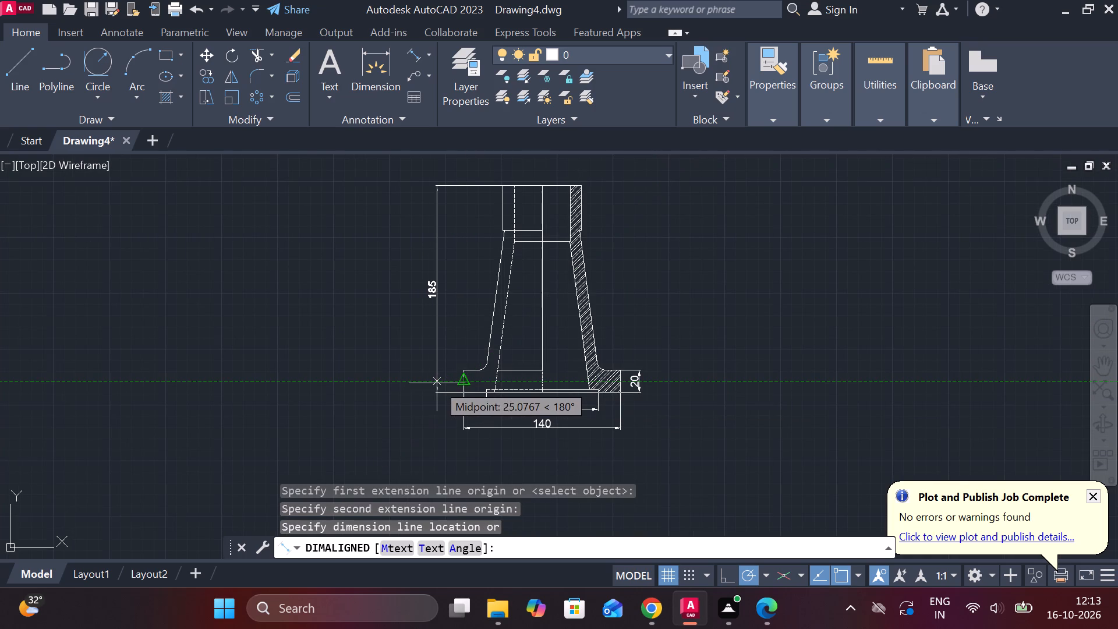
pyautogui.click(437, 382)
# Add an aligned dimension for the head's height, placed beside its right edge.
pyautogui.scroll(1, 617, 344)
pyautogui.moveTo(617, 344); pyautogui.dragTo(659, 394, button='middle')
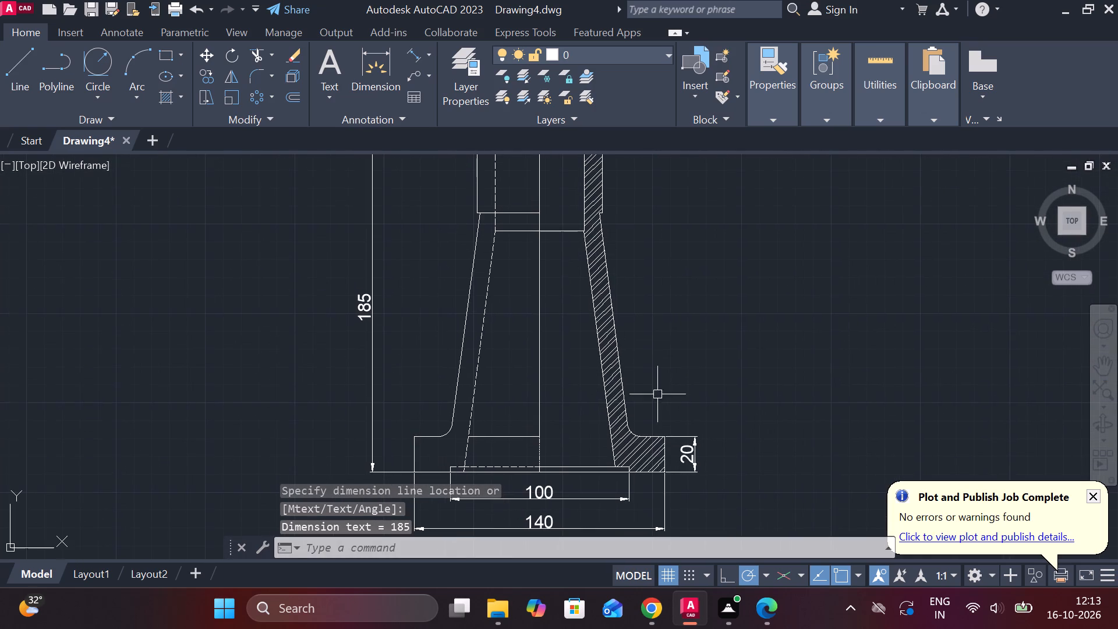
pyautogui.press('space')
pyautogui.moveTo(639, 210); pyautogui.dragTo(657, 305, button='middle')
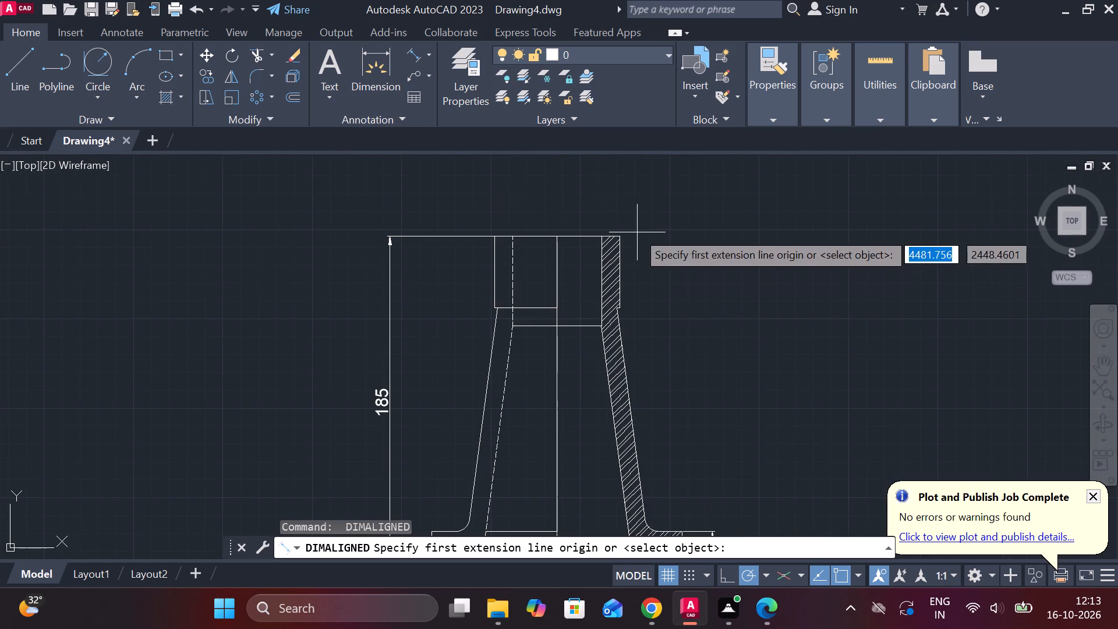
pyautogui.click(626, 231)
pyautogui.click(620, 314)
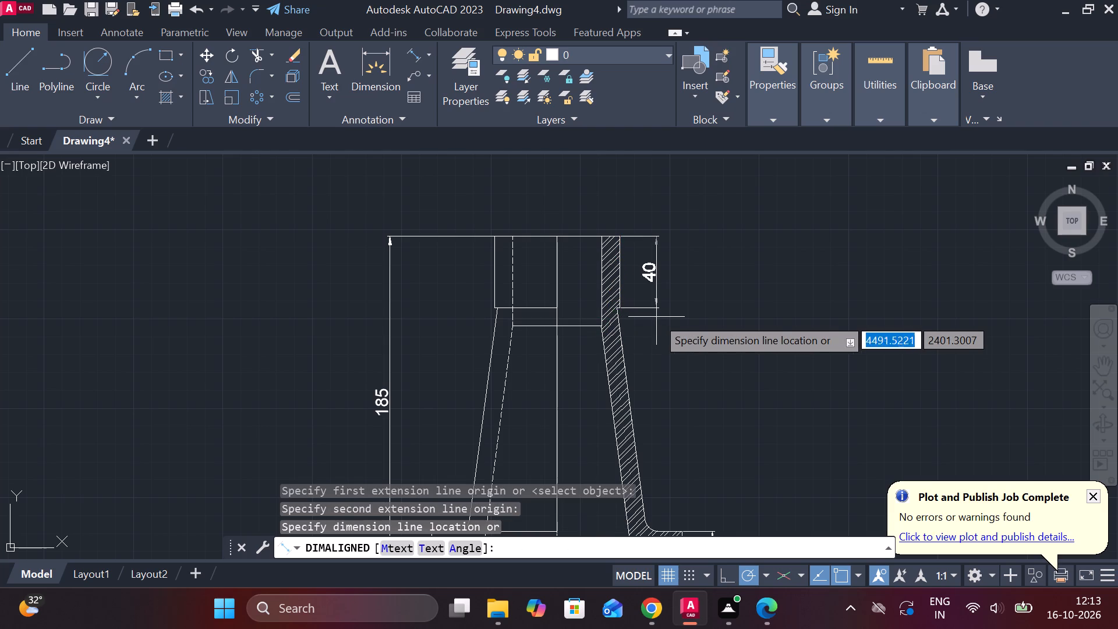
pyautogui.click(667, 317)
# Add an aligned dimension for the head's outer width, placed above its top edge.
pyautogui.press('space')
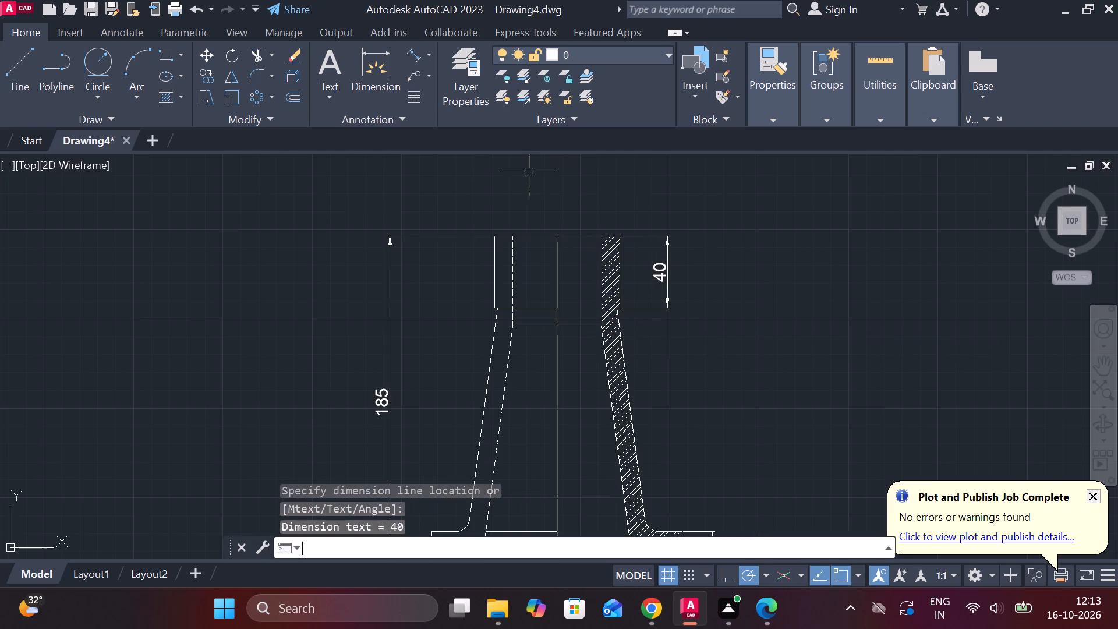
pyautogui.click(494, 232)
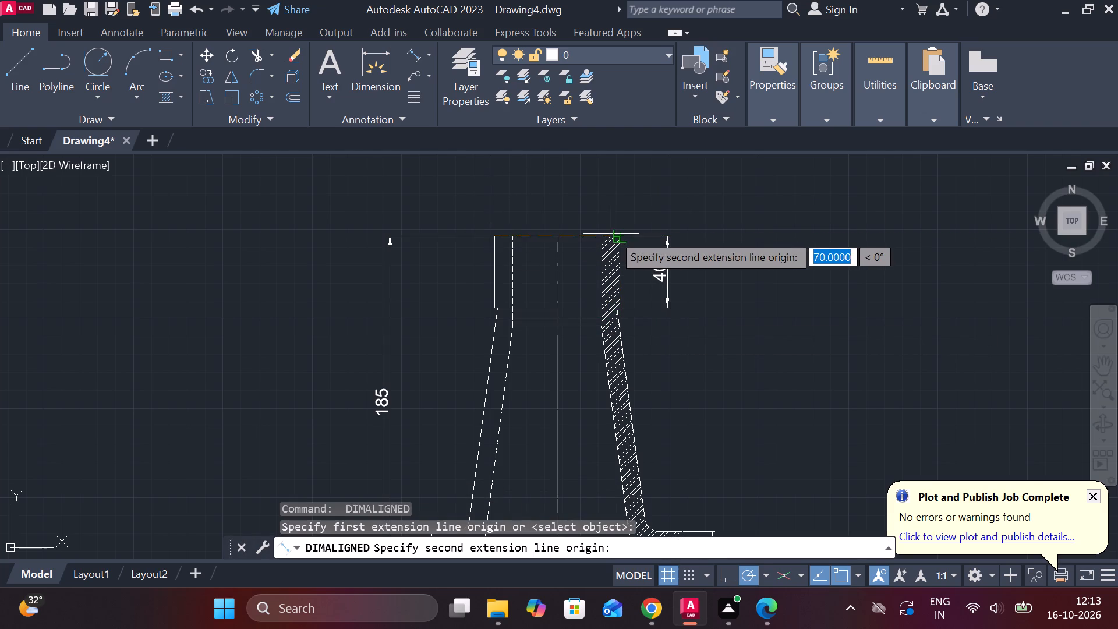
pyautogui.click(617, 236)
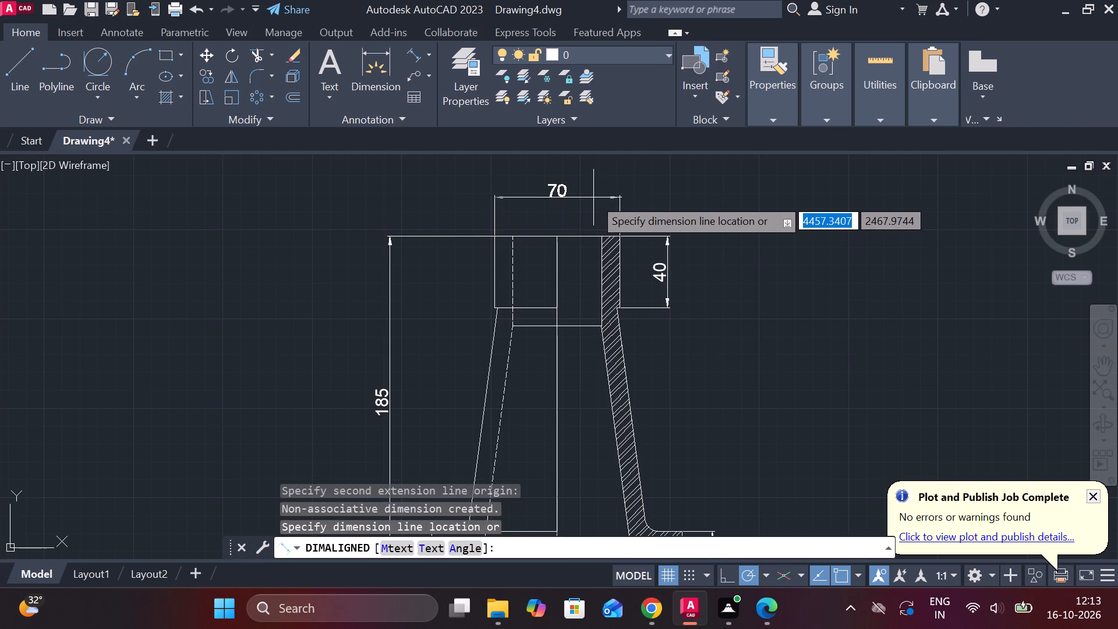
pyautogui.click(593, 197)
# Add an aligned dimension for the head's bore width, placed between the top edge and the outer width dimension.
pyautogui.scroll(1, 553, 232)
pyautogui.press('space')
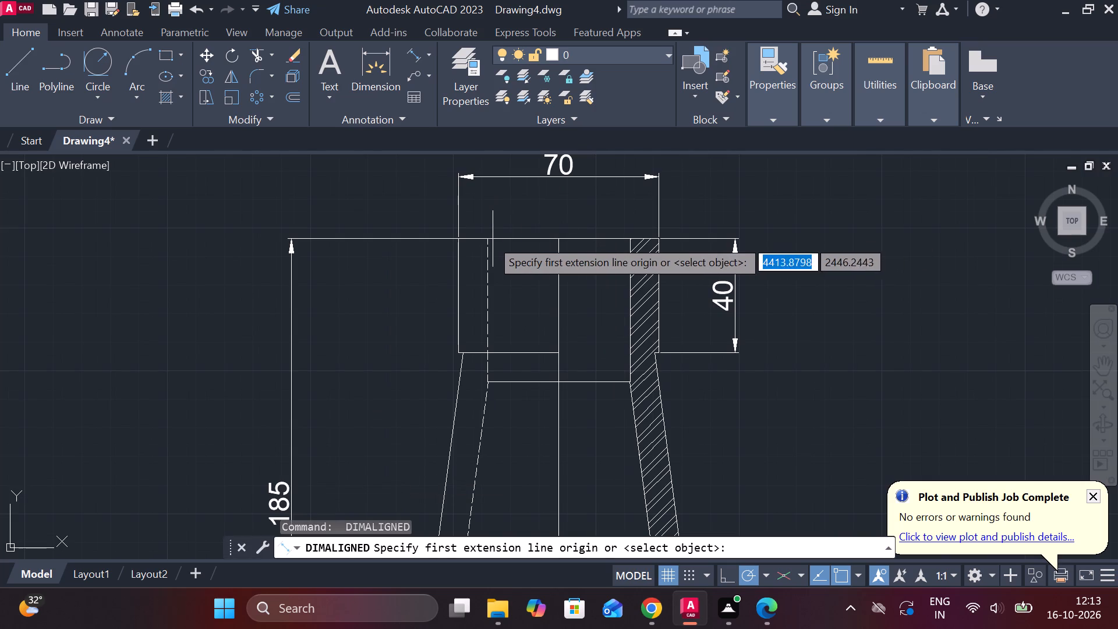
pyautogui.click(483, 238)
pyautogui.click(627, 238)
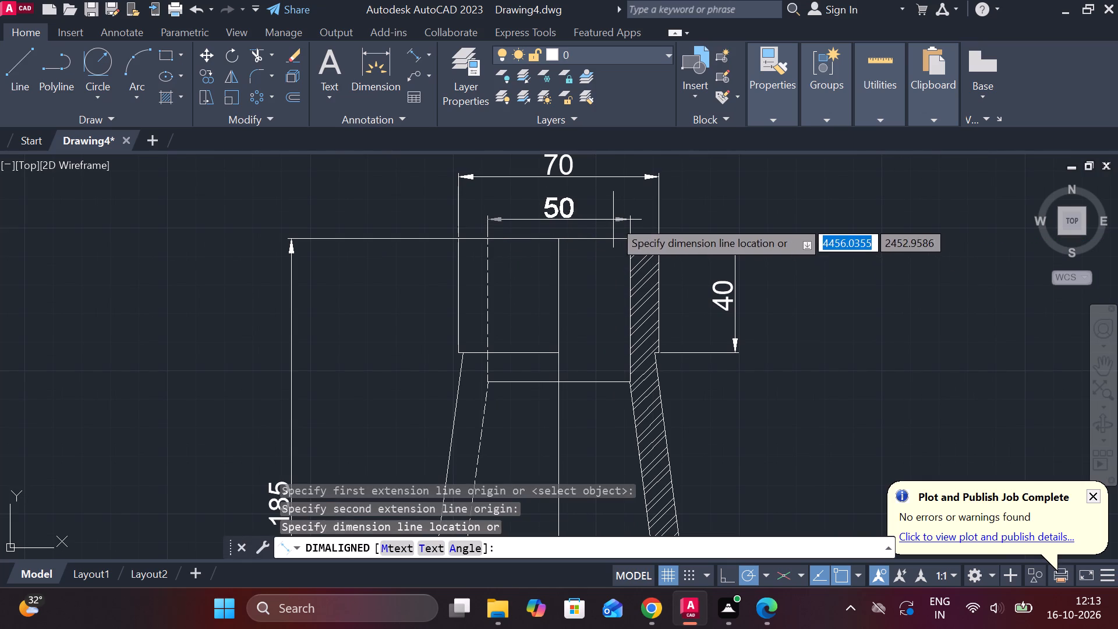
pyautogui.click(613, 220)
pyautogui.press('Escape')
# Insert a diameter symbol before the head's outer and bore width dimension texts, making them Ø70 and Ø50.
pyautogui.moveTo(532, 197); pyautogui.dragTo(552, 253, button='middle')
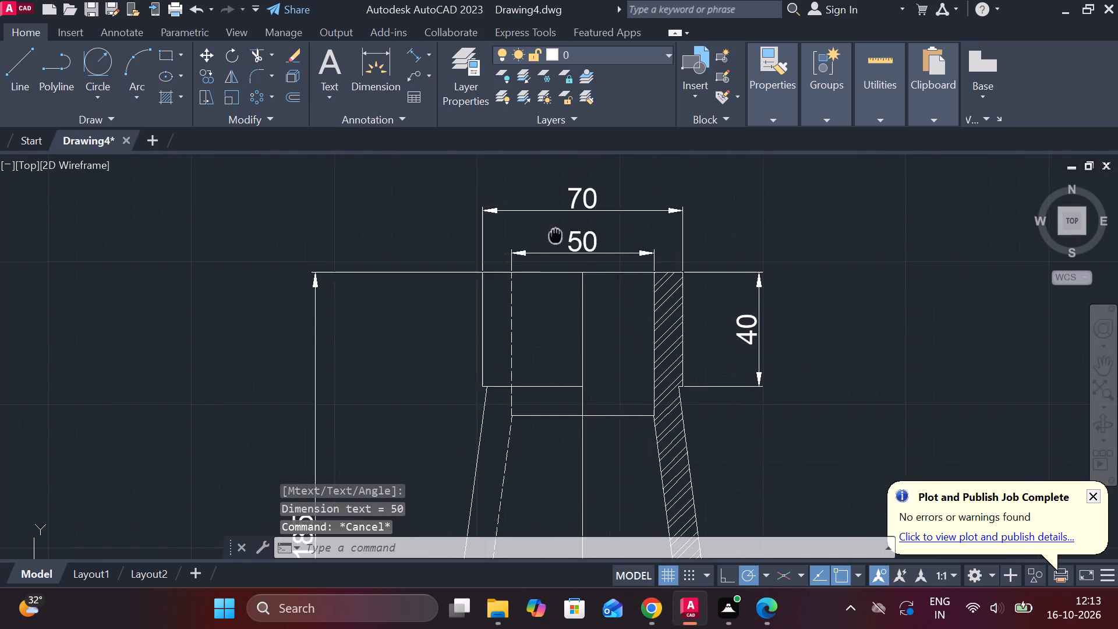
pyautogui.moveTo(552, 253); pyautogui.dragTo(551, 256, button='middle')
pyautogui.doubleClick(569, 226)
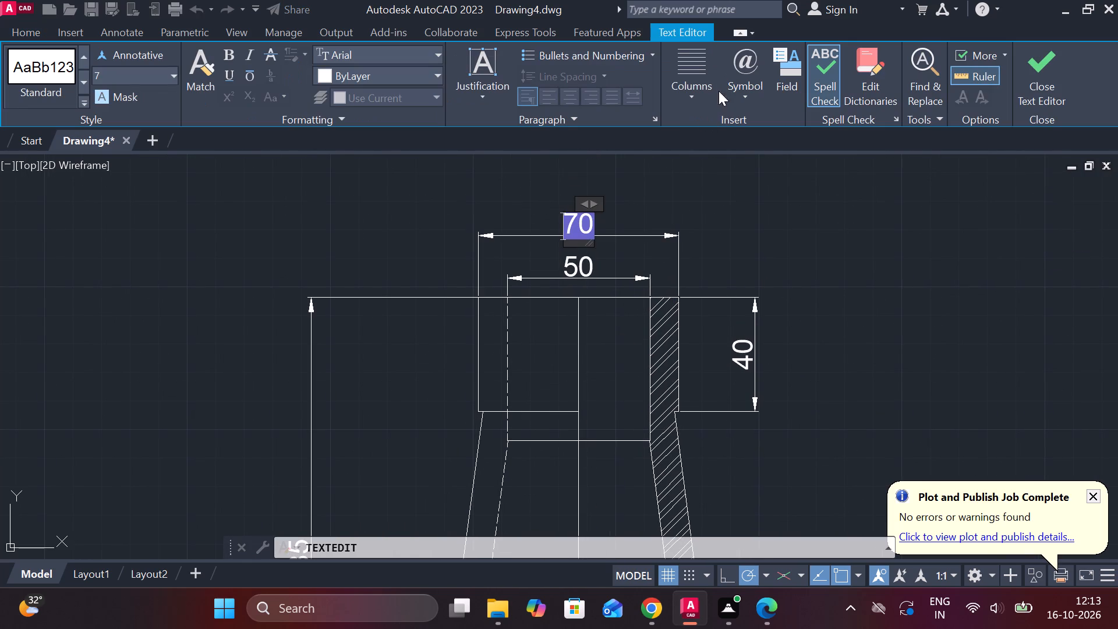
pyautogui.click(746, 77)
pyautogui.click(755, 165)
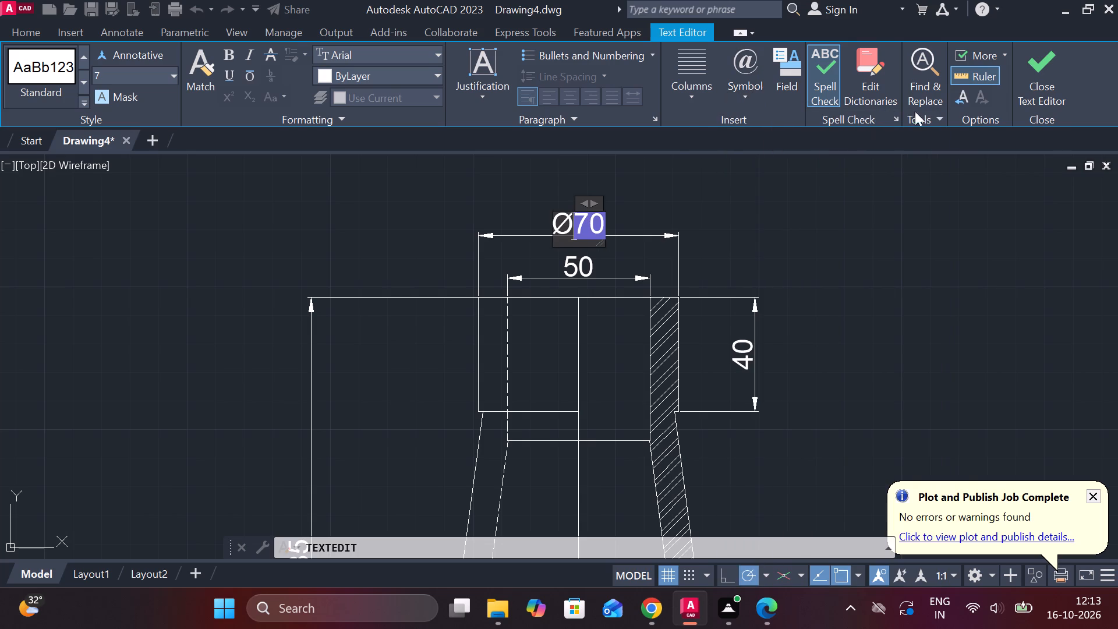
pyautogui.click(1016, 78)
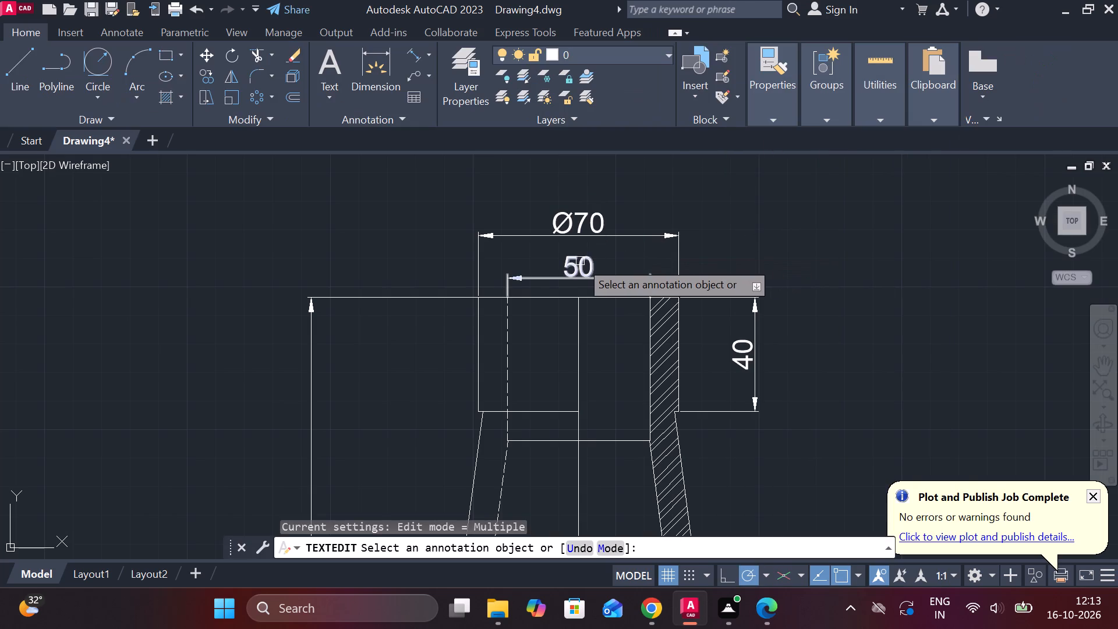
pyautogui.doubleClick(580, 261)
pyautogui.click(742, 97)
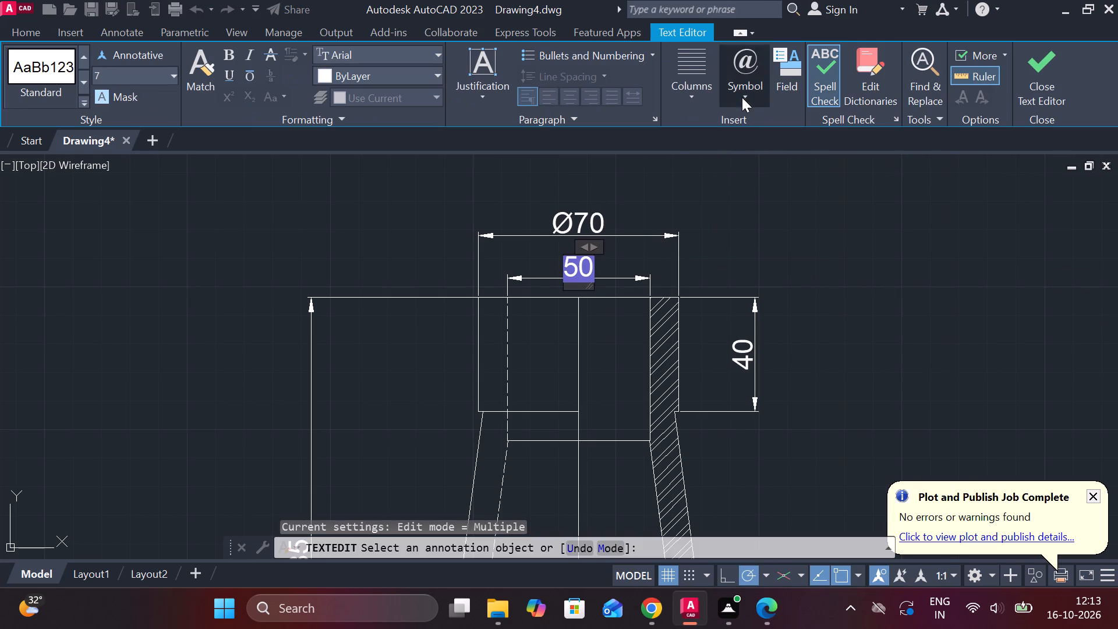
pyautogui.click(761, 164)
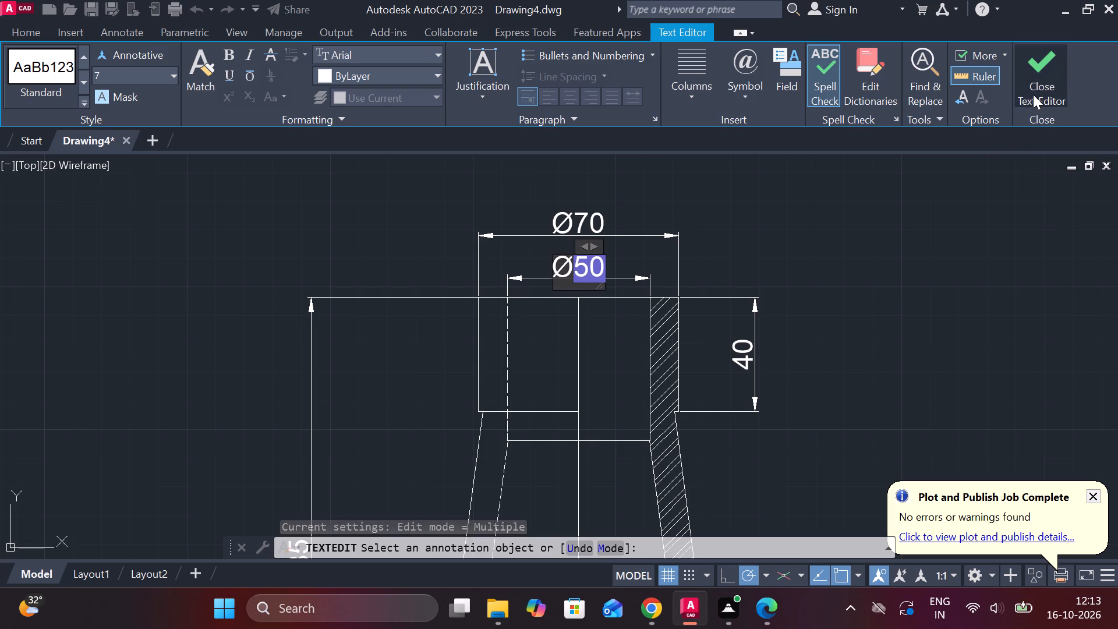
pyautogui.click(1033, 94)
# Add an aligned dimension between the upper ends of the outer slanted walls, placed below the head.
pyautogui.scroll(-1, 820, 277)
pyautogui.moveTo(809, 305); pyautogui.dragTo(794, 249, button='middle')
pyautogui.scroll(1, 648, 362)
pyautogui.click(419, 56)
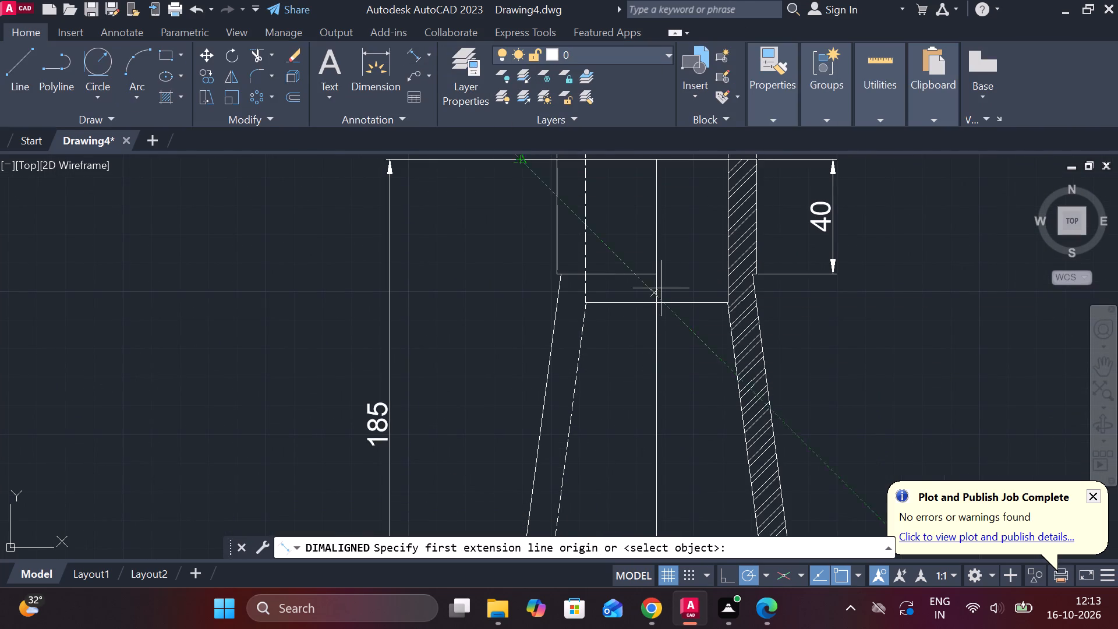
pyautogui.scroll(1, 598, 304)
pyautogui.click(541, 253)
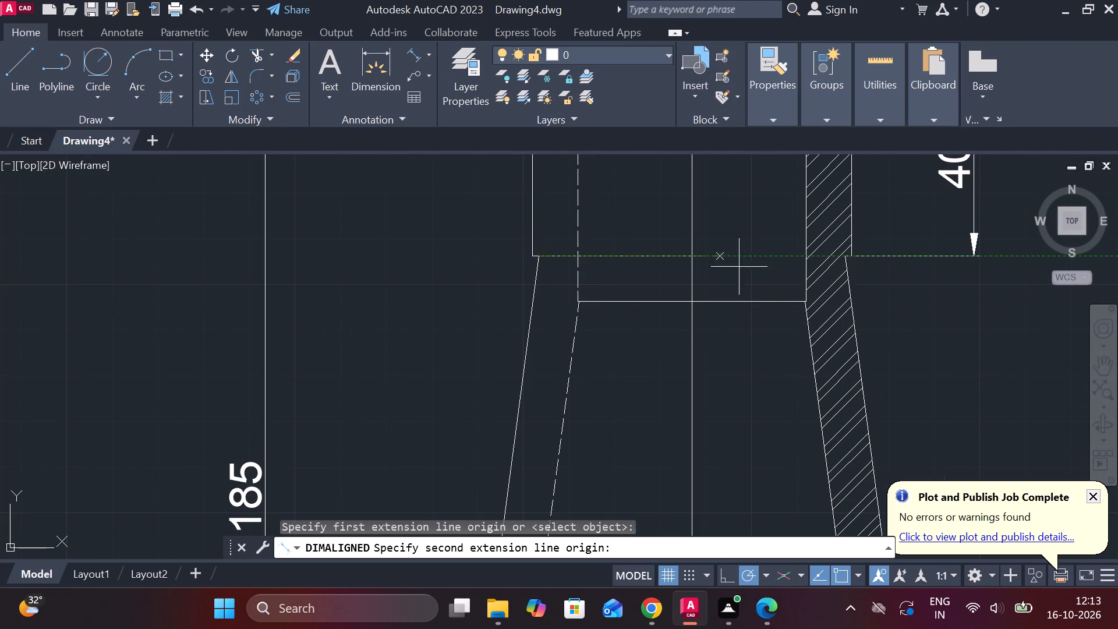
pyautogui.click(840, 257)
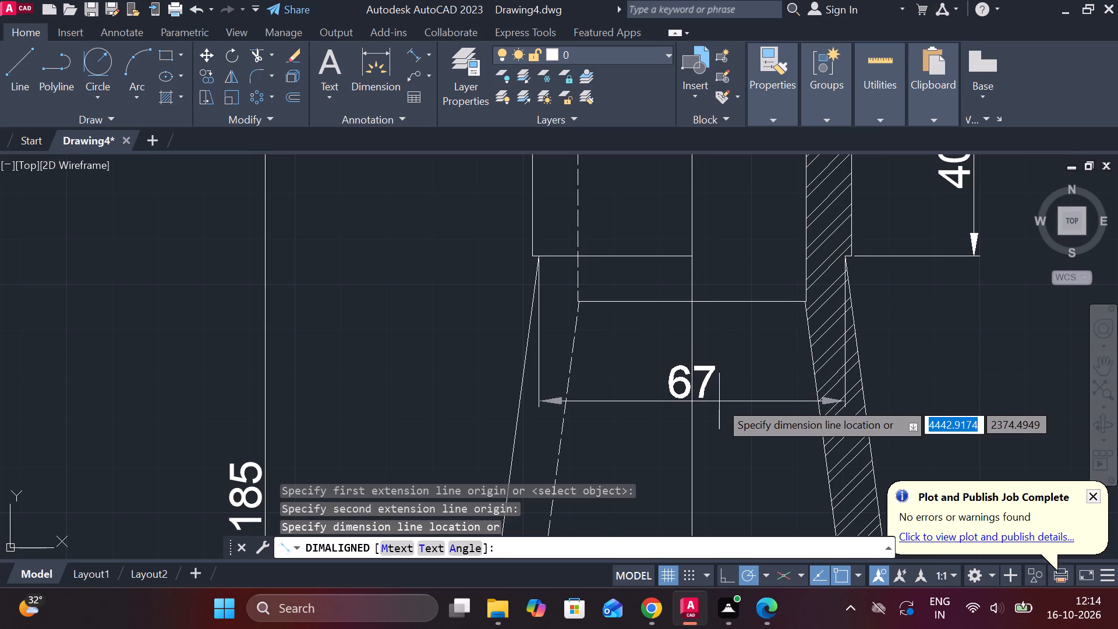
pyautogui.click(719, 401)
# Insert a diameter symbol before the dimension text across the slanted walls' upper ends, making it Ø67.
pyautogui.moveTo(717, 399); pyautogui.dragTo(705, 378, button='middle')
pyautogui.doubleClick(687, 367)
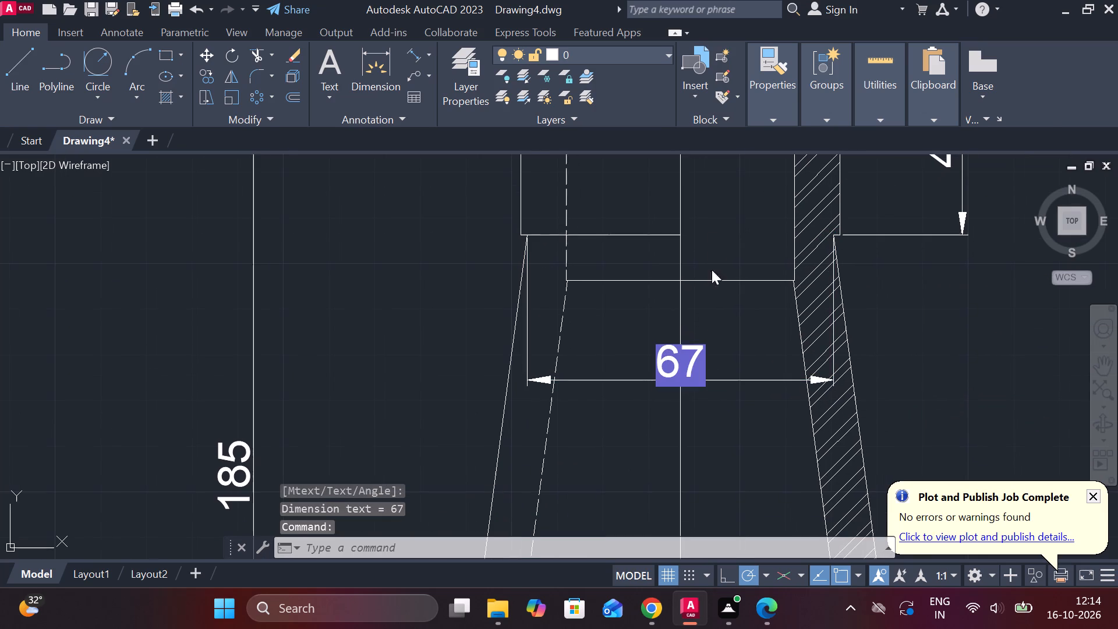
pyautogui.click(755, 89)
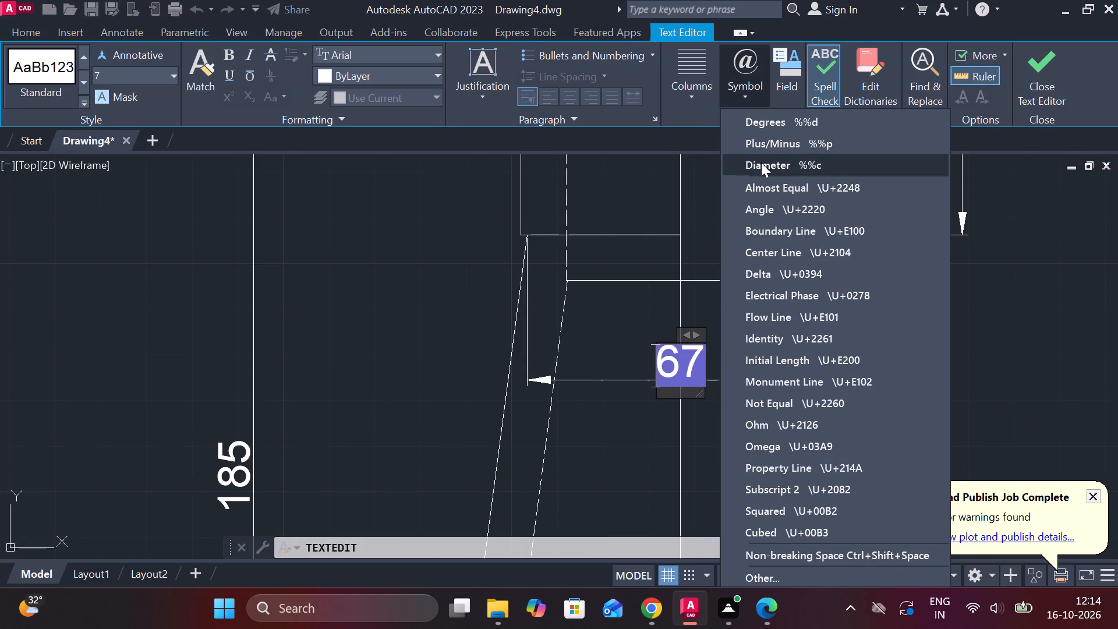
pyautogui.click(761, 162)
pyautogui.click(1034, 75)
# Insert a diameter symbol before the bottom recess and base width dimension texts, making them Ø100 and Ø140.
pyautogui.scroll(-2, 639, 394)
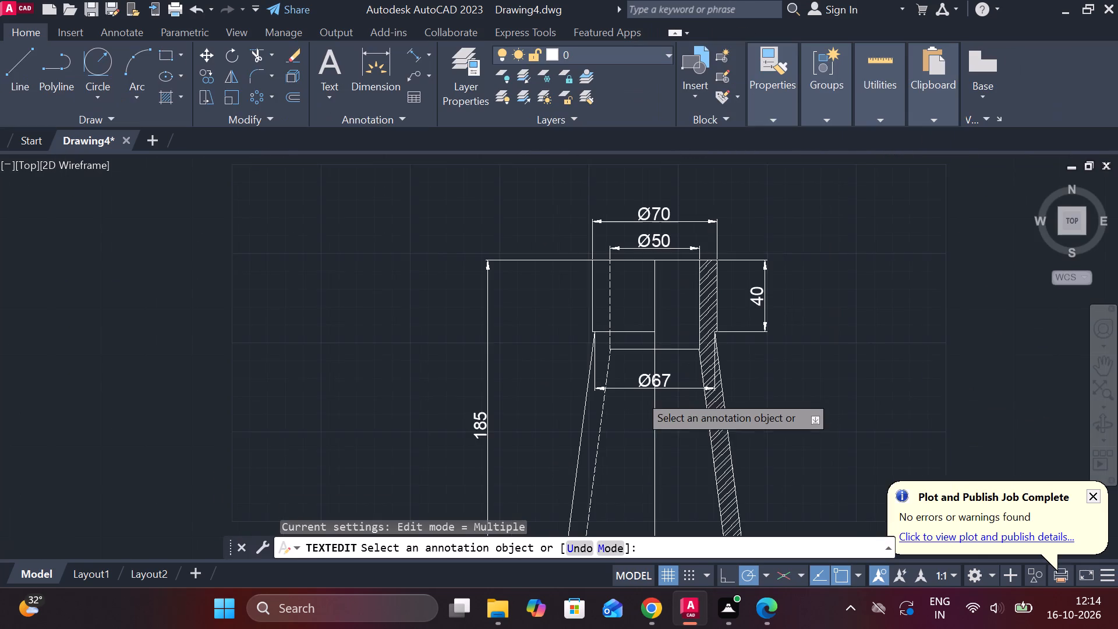
pyautogui.moveTo(640, 408); pyautogui.dragTo(609, 351, button='middle')
pyautogui.moveTo(620, 394); pyautogui.dragTo(613, 304, button='middle')
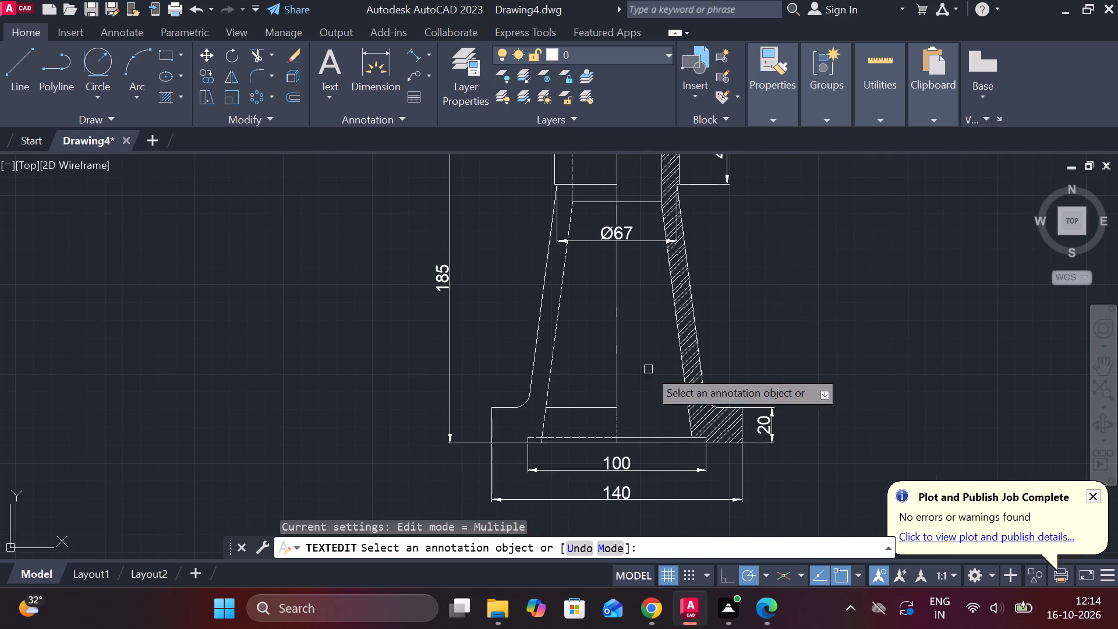
pyautogui.scroll(1, 614, 471)
pyautogui.moveTo(612, 471); pyautogui.dragTo(586, 409, button='middle')
pyautogui.scroll(1, 615, 422)
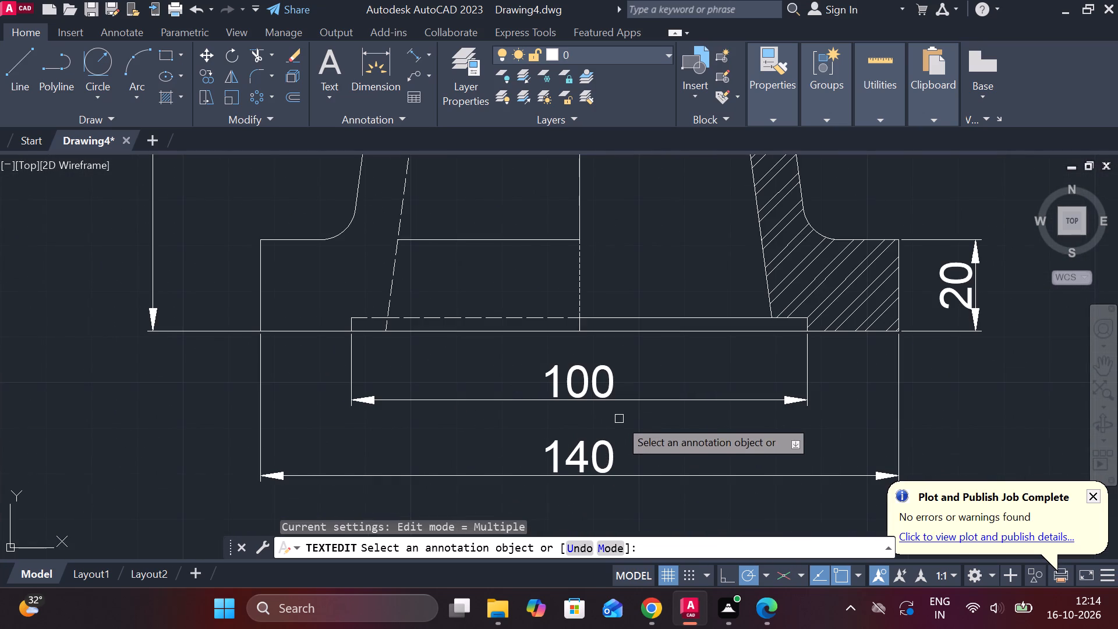
pyautogui.press('Escape')
pyautogui.doubleClick(586, 385)
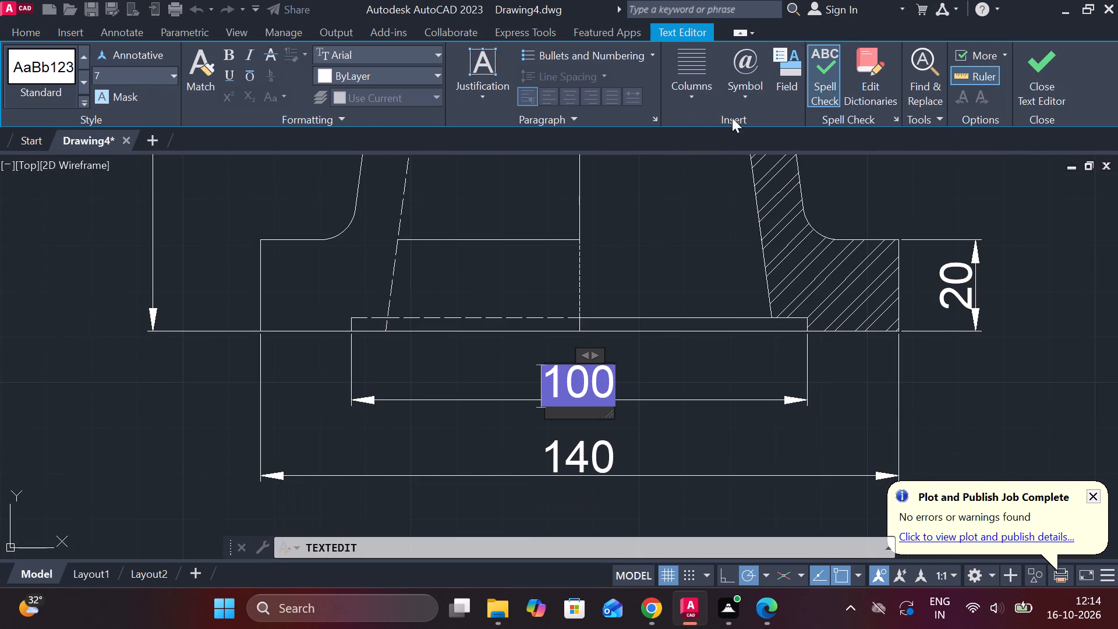
pyautogui.click(755, 102)
pyautogui.click(769, 158)
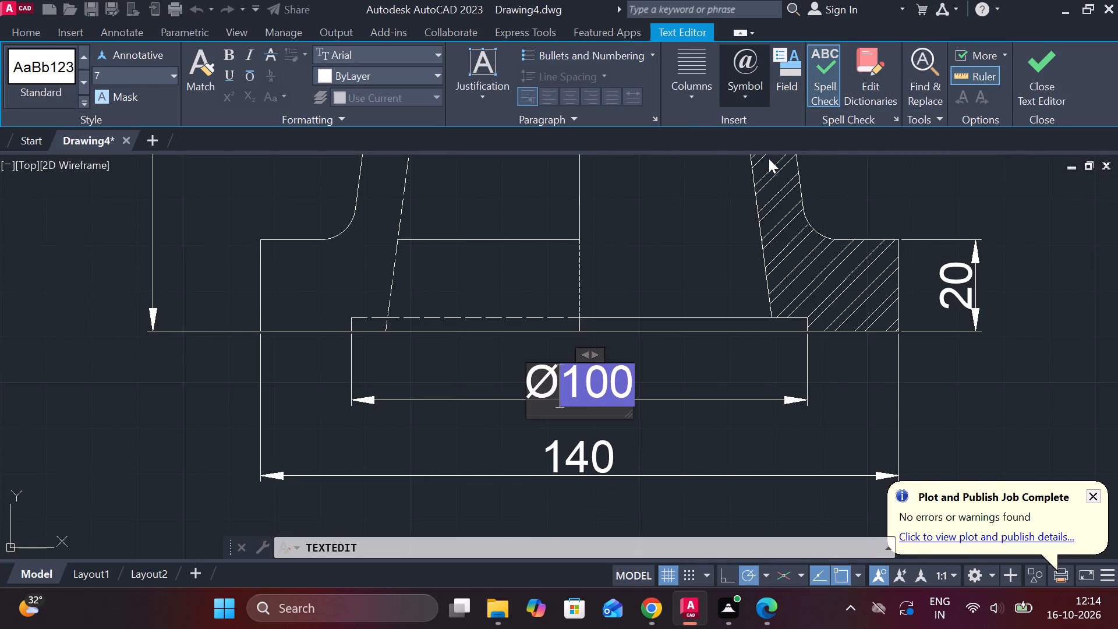
pyautogui.click(1036, 71)
pyautogui.doubleClick(612, 456)
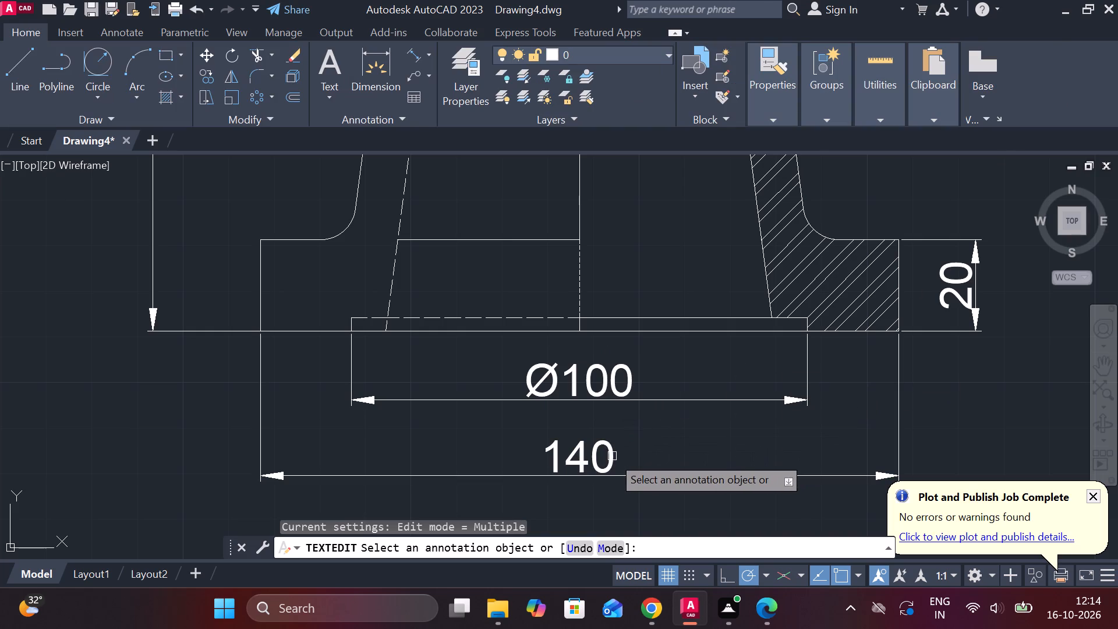
pyautogui.click(744, 99)
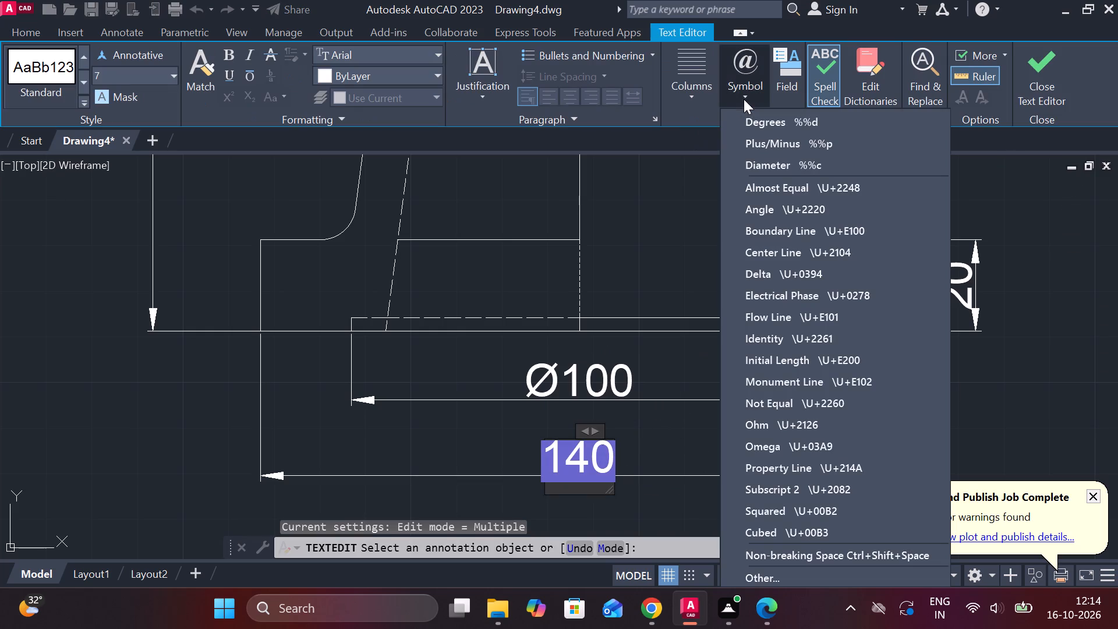
pyautogui.click(754, 158)
pyautogui.click(1053, 69)
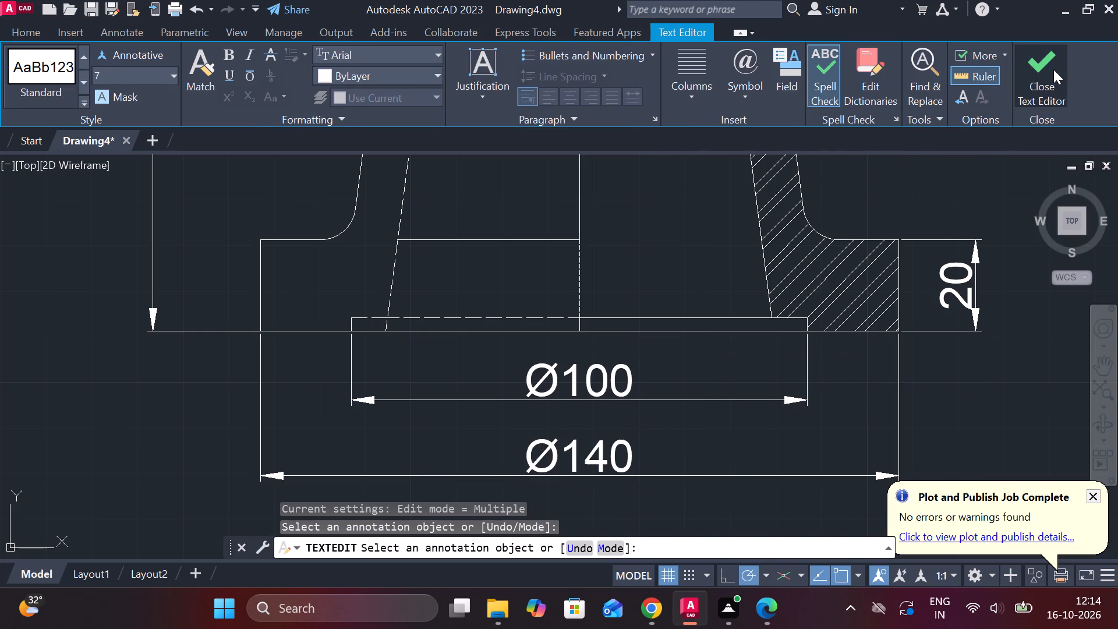
pyautogui.press('Escape')
# Add an aligned dimension across the thickness of the hatched slanted wall, about midway up the wall.
pyautogui.scroll(-2, 683, 348)
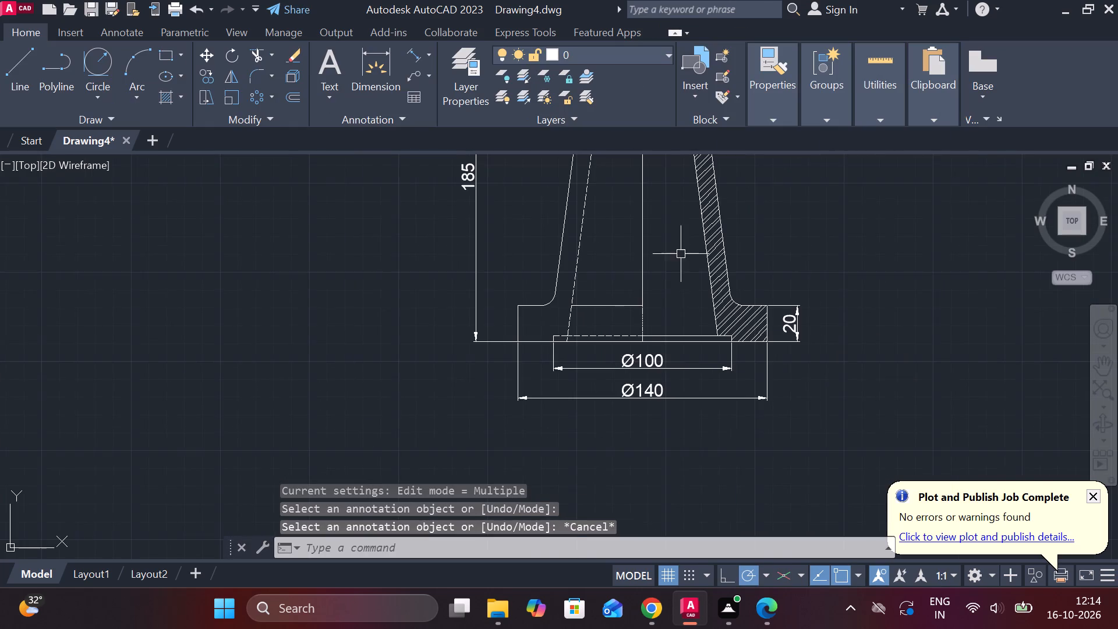
pyautogui.moveTo(680, 250); pyautogui.dragTo(680, 288, button='middle')
pyautogui.click(413, 56)
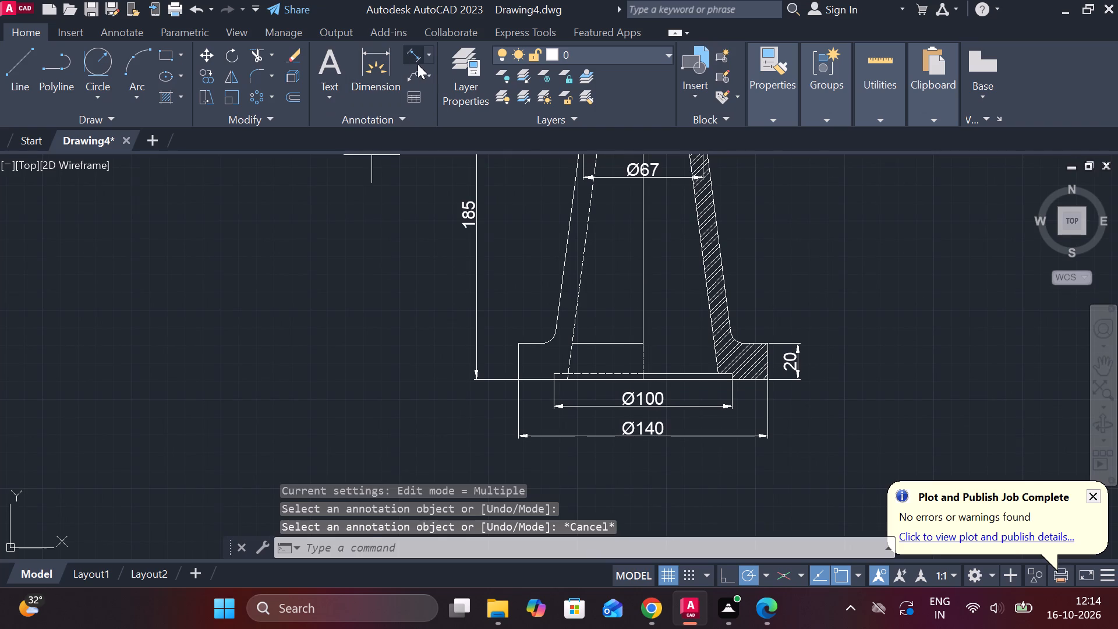
pyautogui.scroll(1, 663, 227)
pyautogui.moveTo(675, 268); pyautogui.dragTo(550, 322, button='middle')
pyautogui.scroll(1, 576, 328)
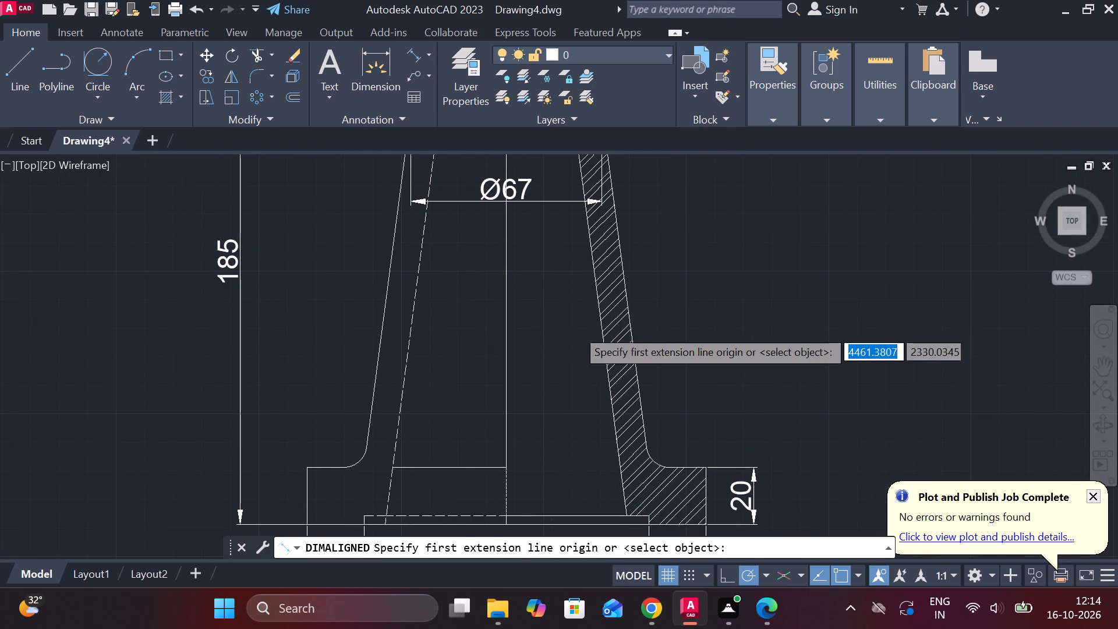
pyautogui.scroll(1, 576, 328)
pyautogui.click(628, 278)
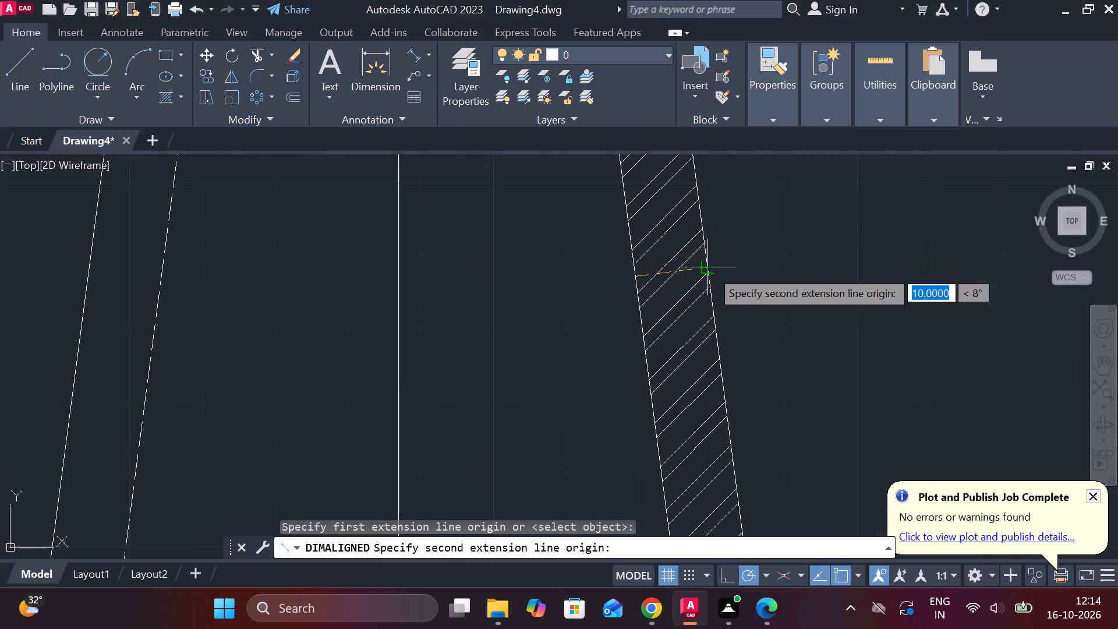
pyautogui.click(710, 270)
pyautogui.click(712, 266)
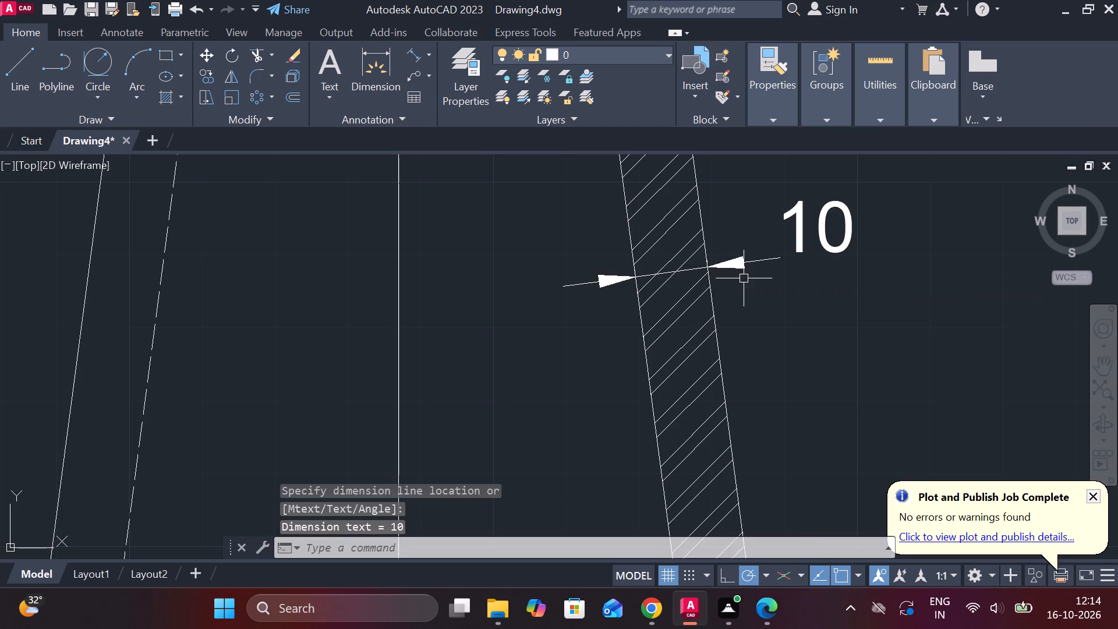
# Change the linetype of the vertical centre line through the tapered body to ACAD_ISO02W100.
pyautogui.scroll(-3, 744, 278)
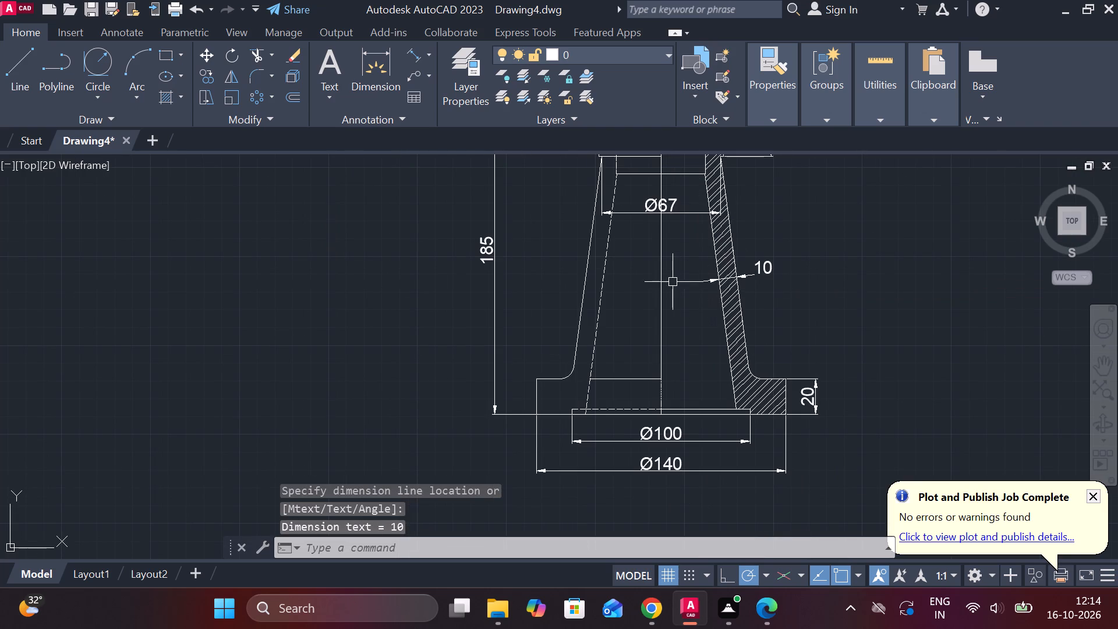
pyautogui.click(667, 277)
pyautogui.click(667, 268)
pyautogui.click(663, 268)
pyautogui.click(765, 105)
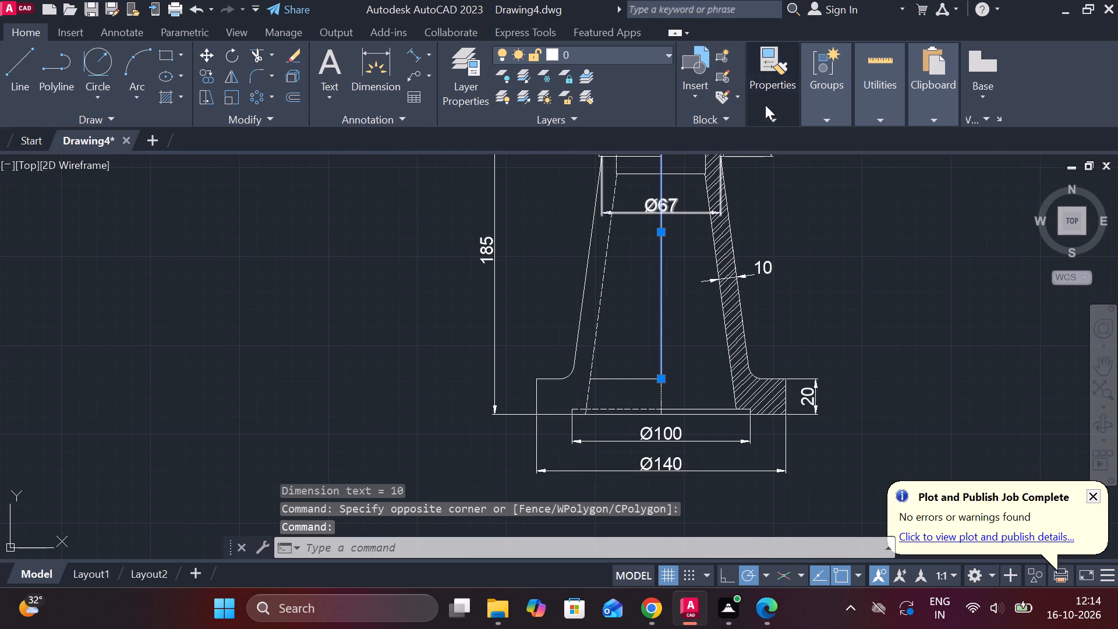
pyautogui.click(861, 177)
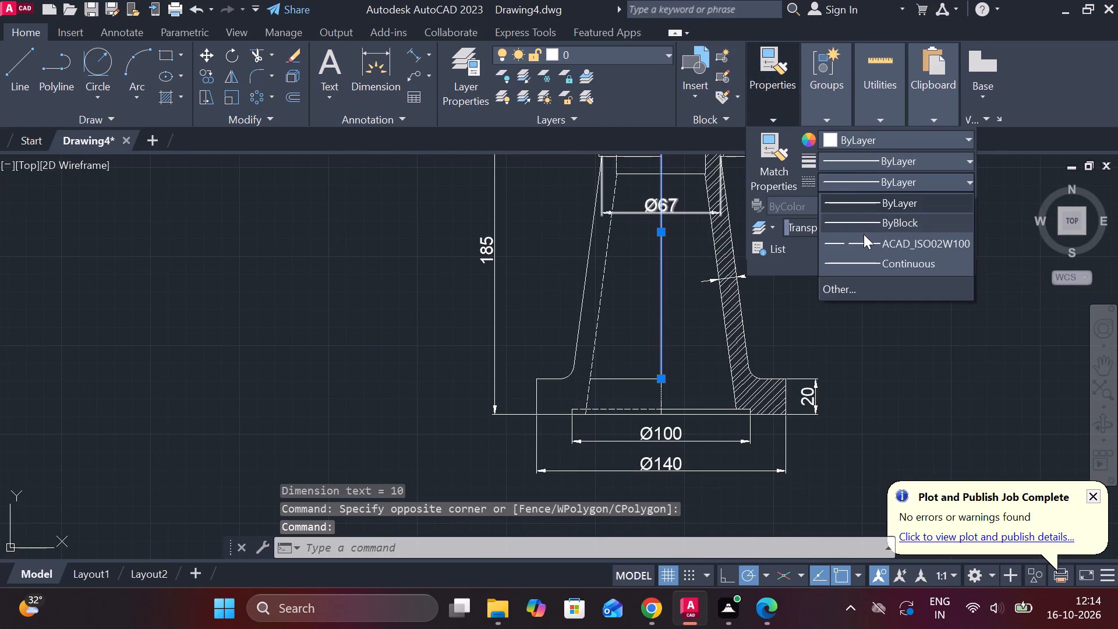
pyautogui.click(865, 240)
pyautogui.press('Escape')
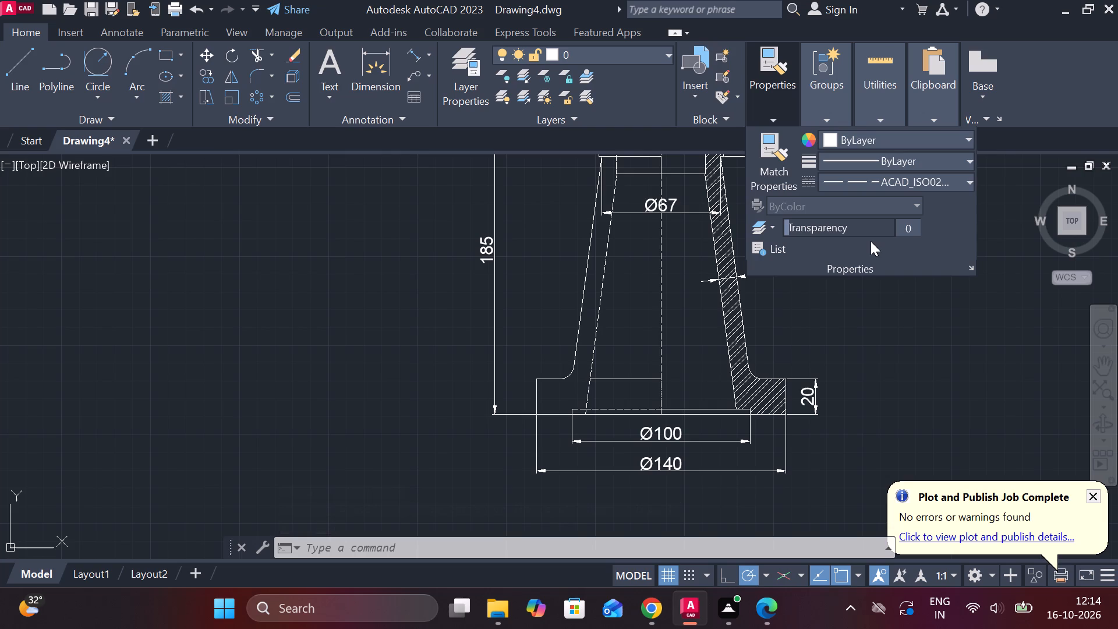
pyautogui.press('Escape')
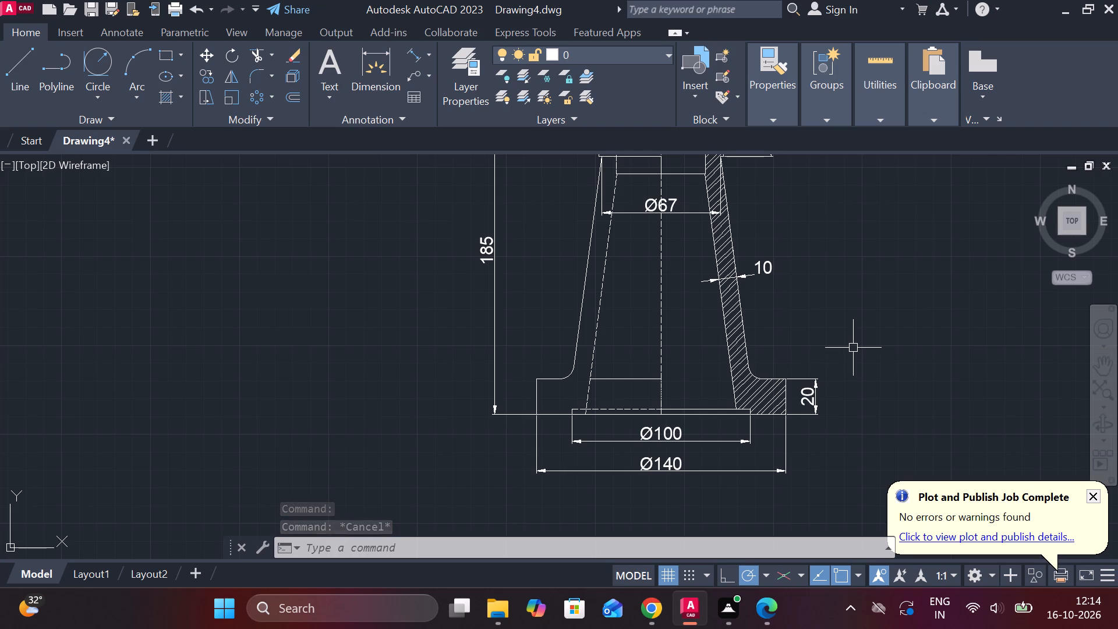
# Add the multiline text note "BODY (CAST IRON)" with text height 5 below the Ø140 dimension.
pyautogui.scroll(-1, 859, 353)
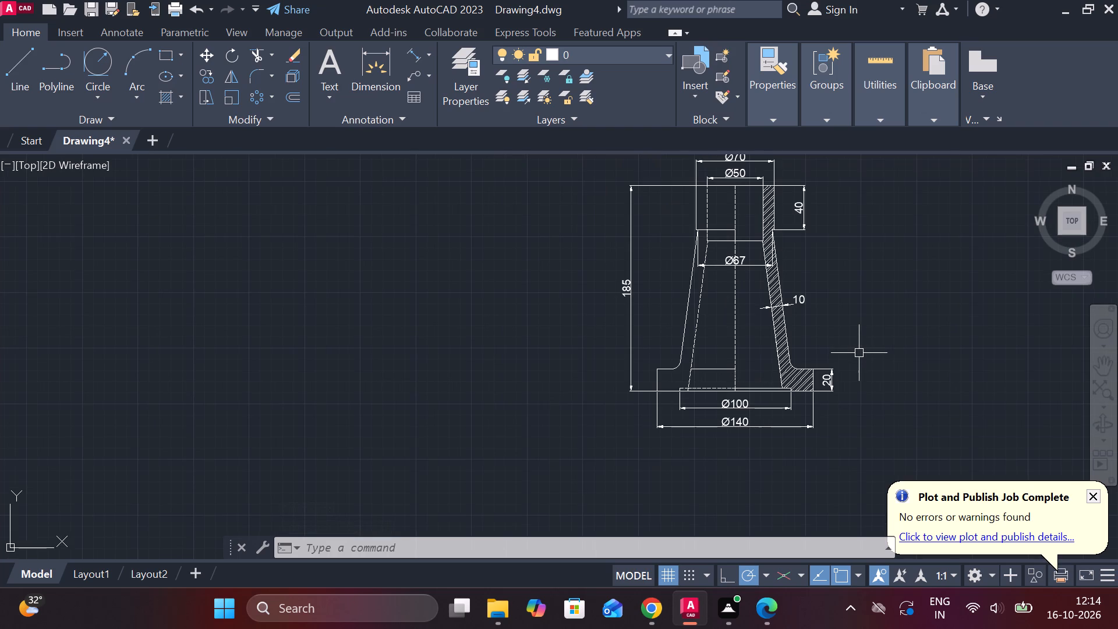
pyautogui.scroll(-1, 848, 351)
pyautogui.scroll(1, 845, 358)
pyautogui.moveTo(849, 365); pyautogui.dragTo(760, 344, button='middle')
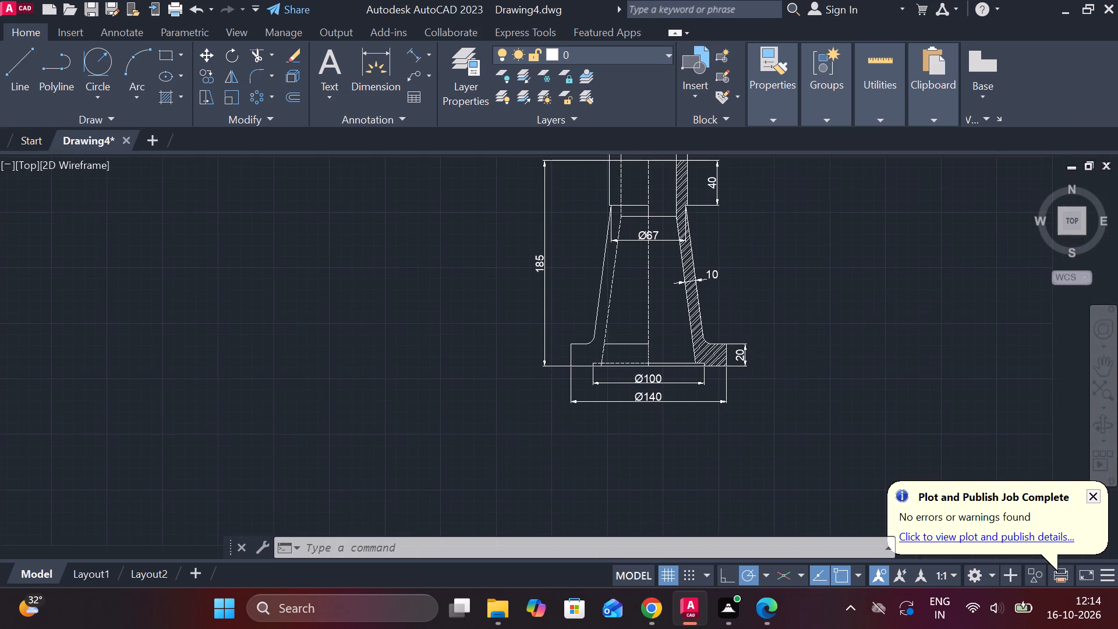
pyautogui.moveTo(745, 446); pyautogui.dragTo(679, 436, button='middle')
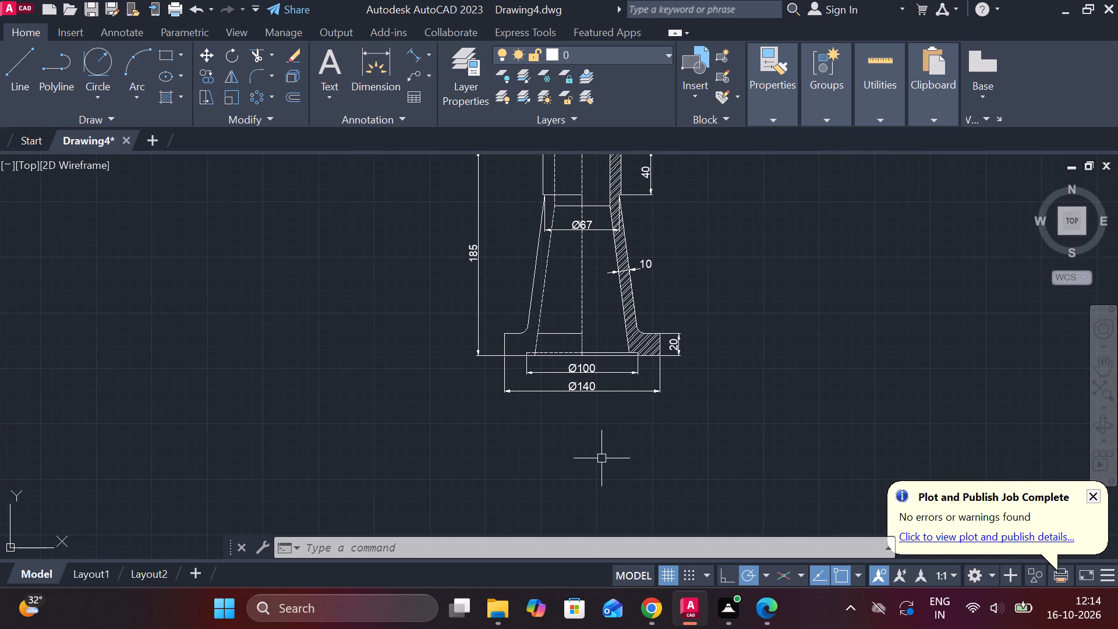
pyautogui.write('mt')
pyautogui.press('space')
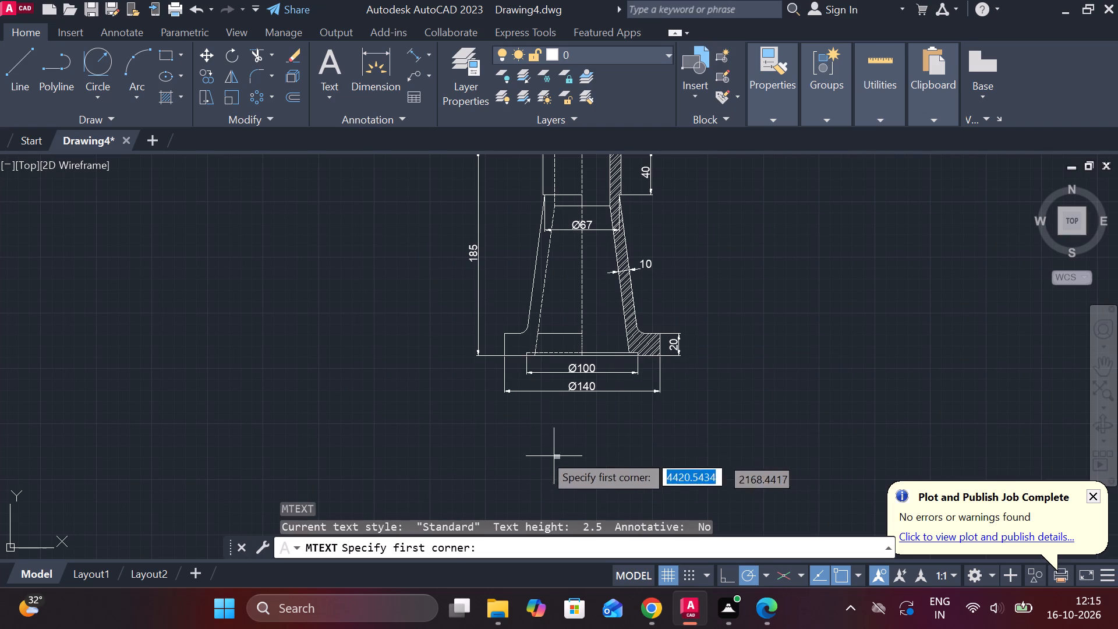
pyautogui.click(503, 420)
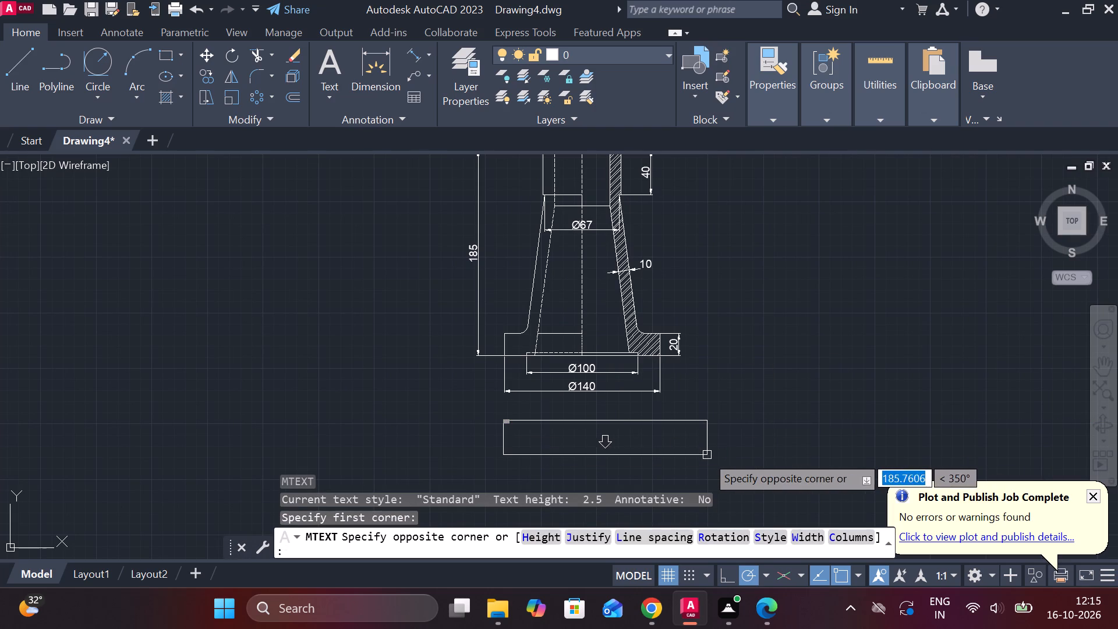
pyautogui.click(703, 455)
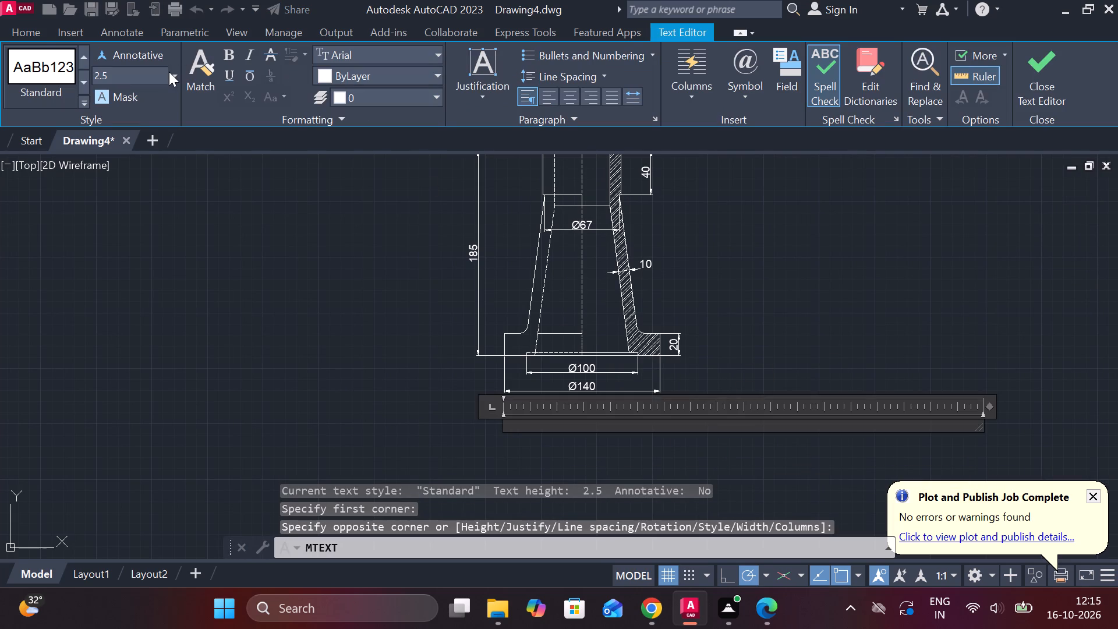
pyautogui.click(150, 73)
pyautogui.write('5')
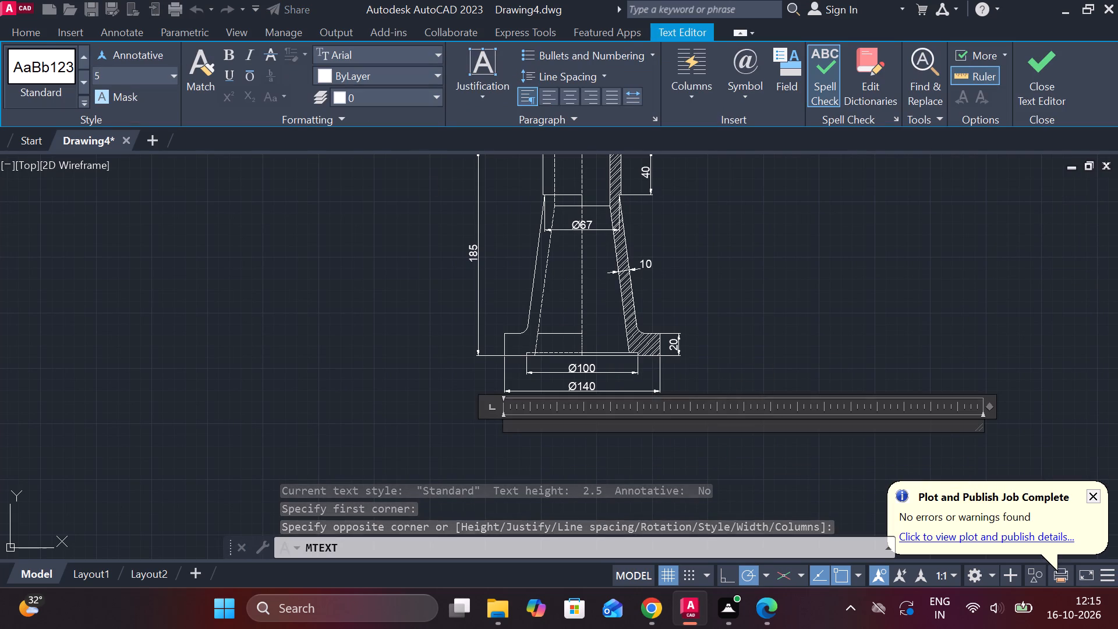
pyautogui.press('space')
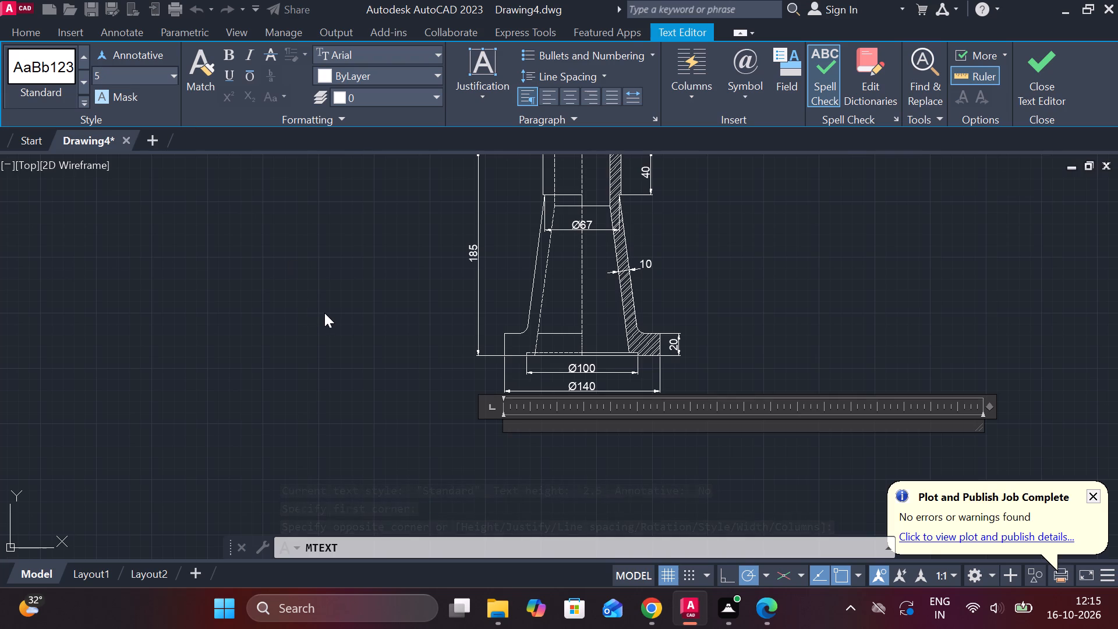
pyautogui.press('Return')
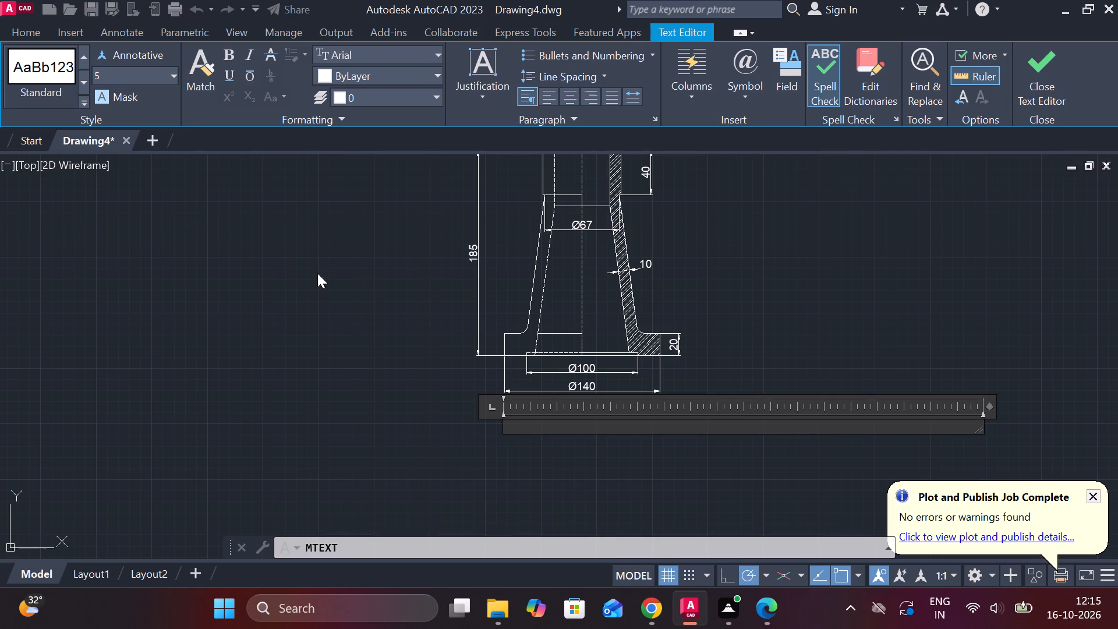
pyautogui.press('b')
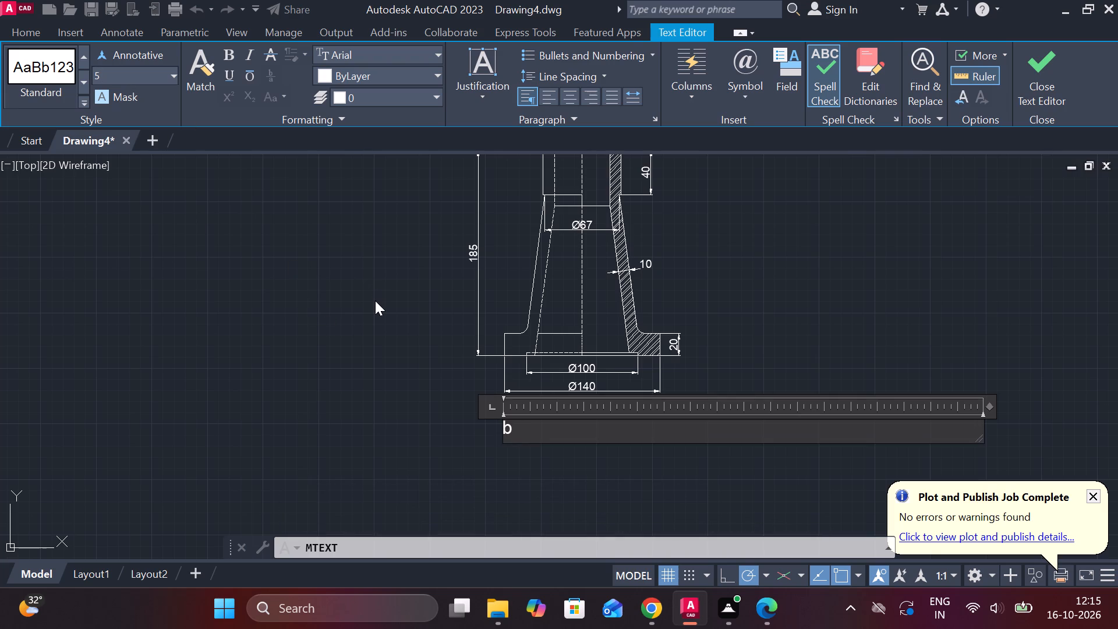
pyautogui.press('BackSpace')
pyautogui.write('BODY')
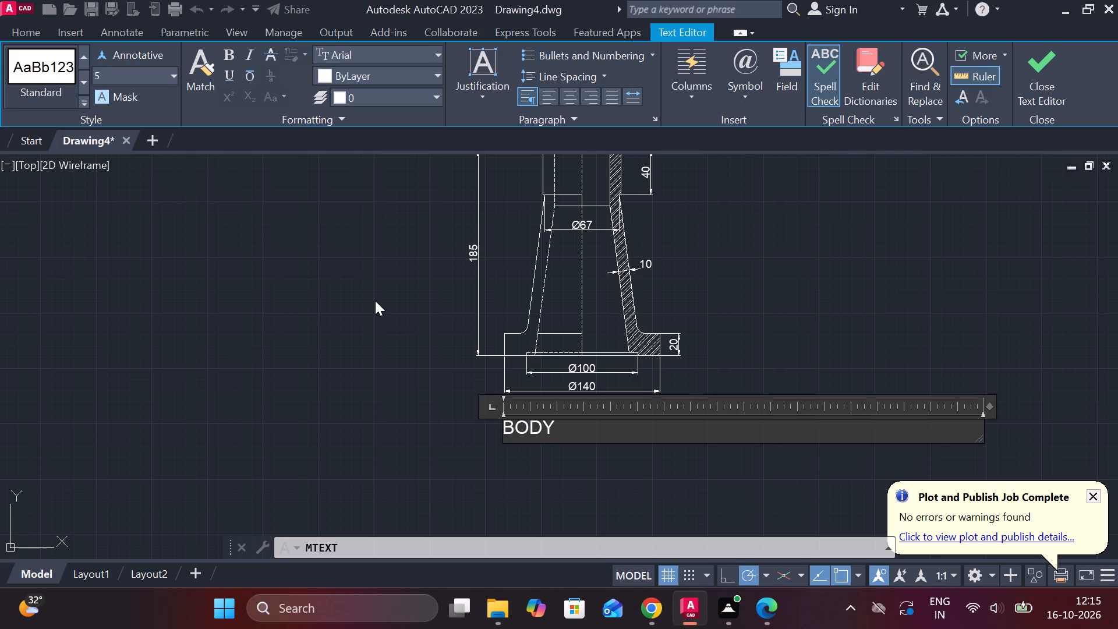
pyautogui.press('space')
pyautogui.hotkey('shift', '(')
pyautogui.write('CASR')
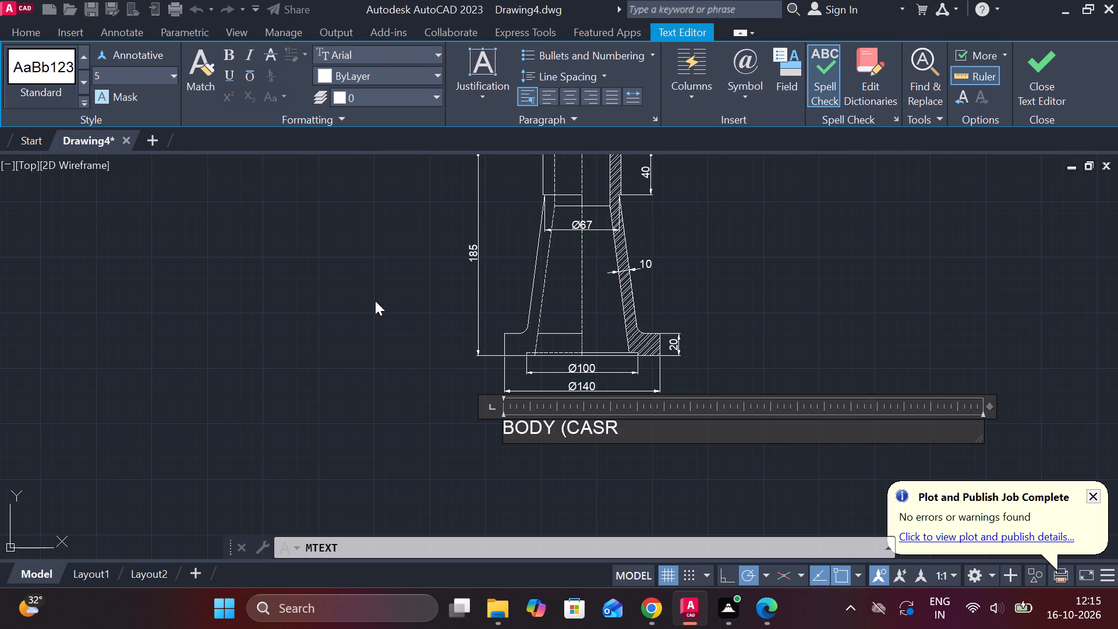
pyautogui.press('BackSpace')
pyautogui.write('T IRON')
pyautogui.hotkey('shift', ')')
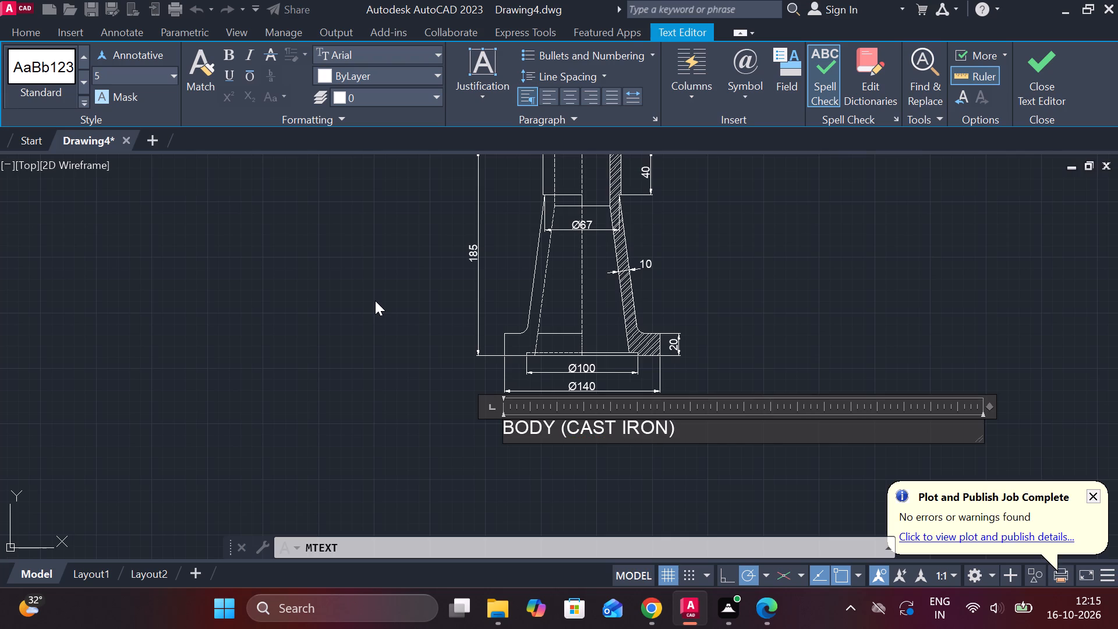
pyautogui.click(1055, 70)
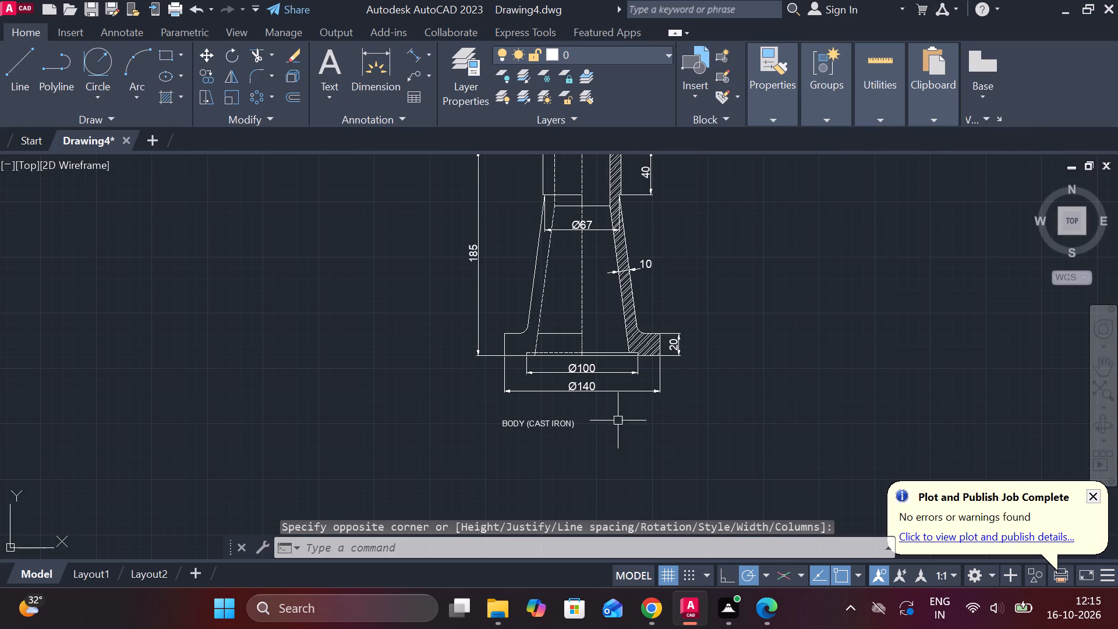
# Change the text height of the "BODY (CAST IRON)" note to 10.
pyautogui.doubleClick(552, 420)
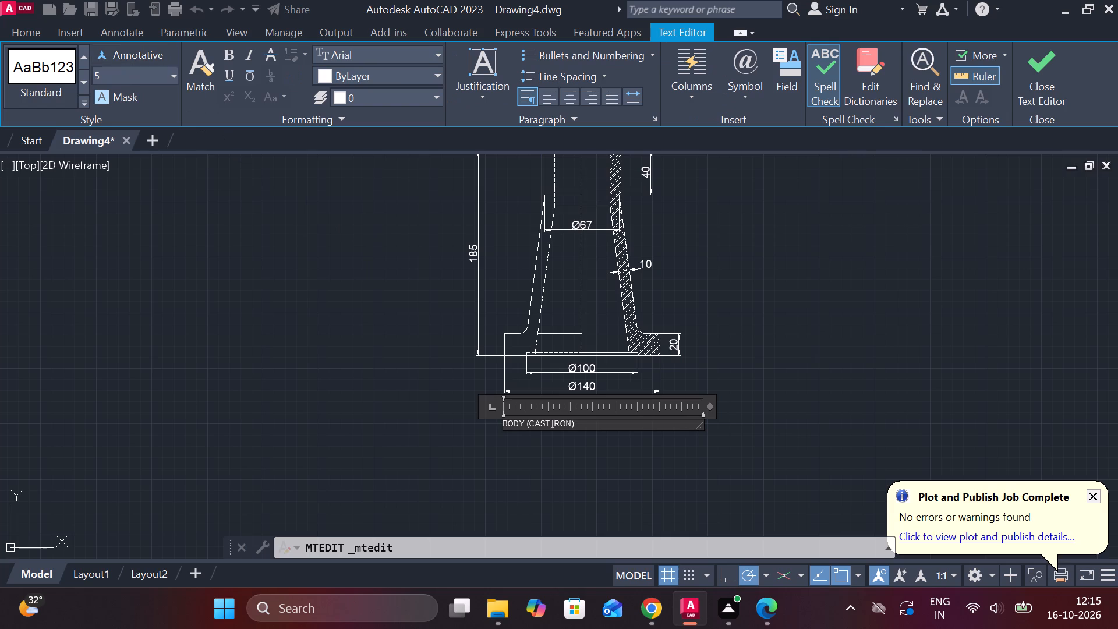
pyautogui.moveTo(147, 70); pyautogui.dragTo(15, 68)
pyautogui.click(15, 68)
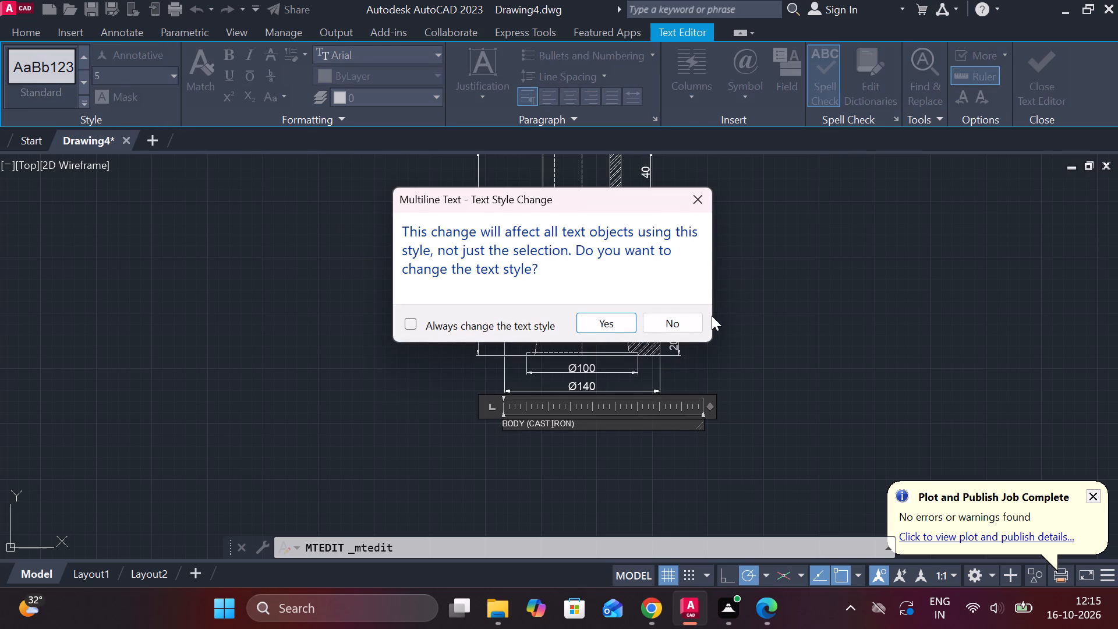
pyautogui.click(695, 207)
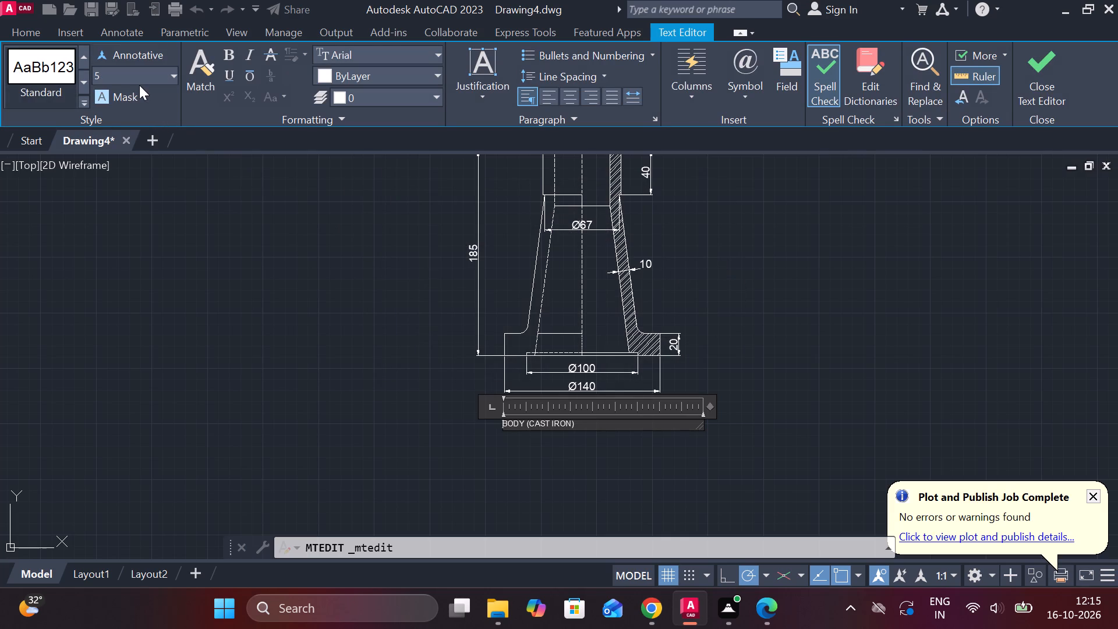
pyautogui.click(138, 82)
pyautogui.scroll(1, 572, 402)
pyautogui.moveTo(586, 437); pyautogui.dragTo(468, 445)
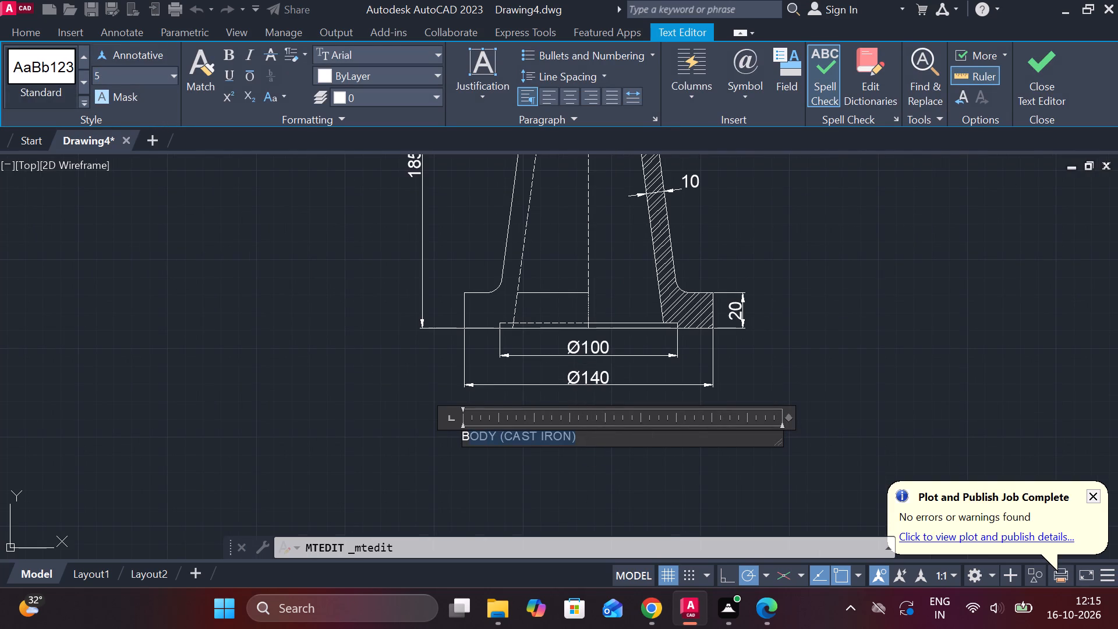
pyautogui.moveTo(468, 445); pyautogui.dragTo(462, 445)
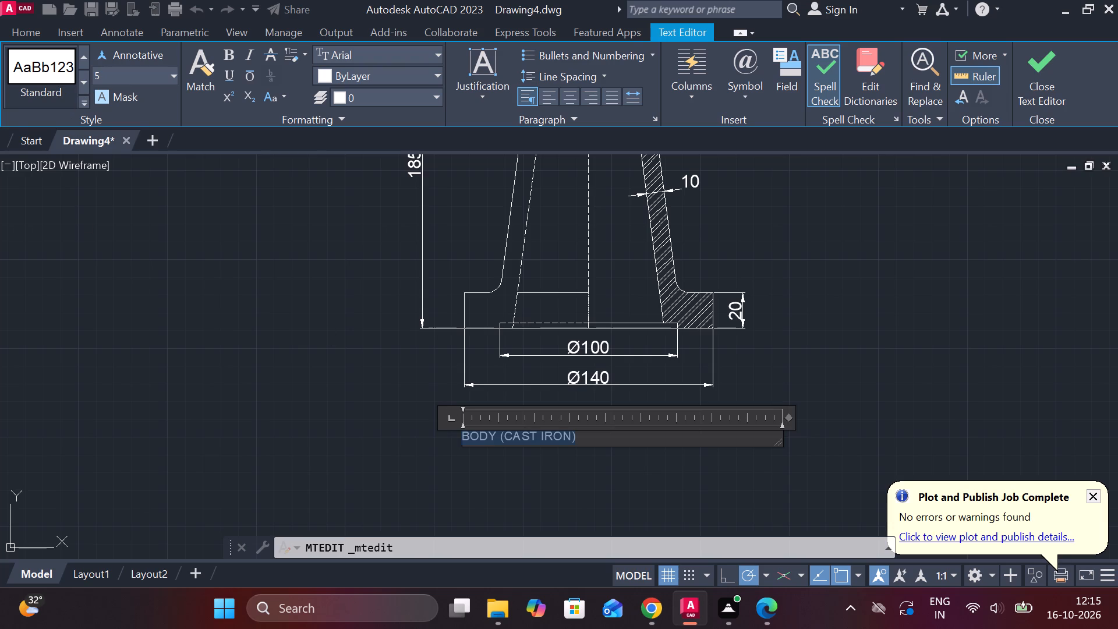
pyautogui.click(139, 74)
pyautogui.write('10')
pyautogui.press('Return')
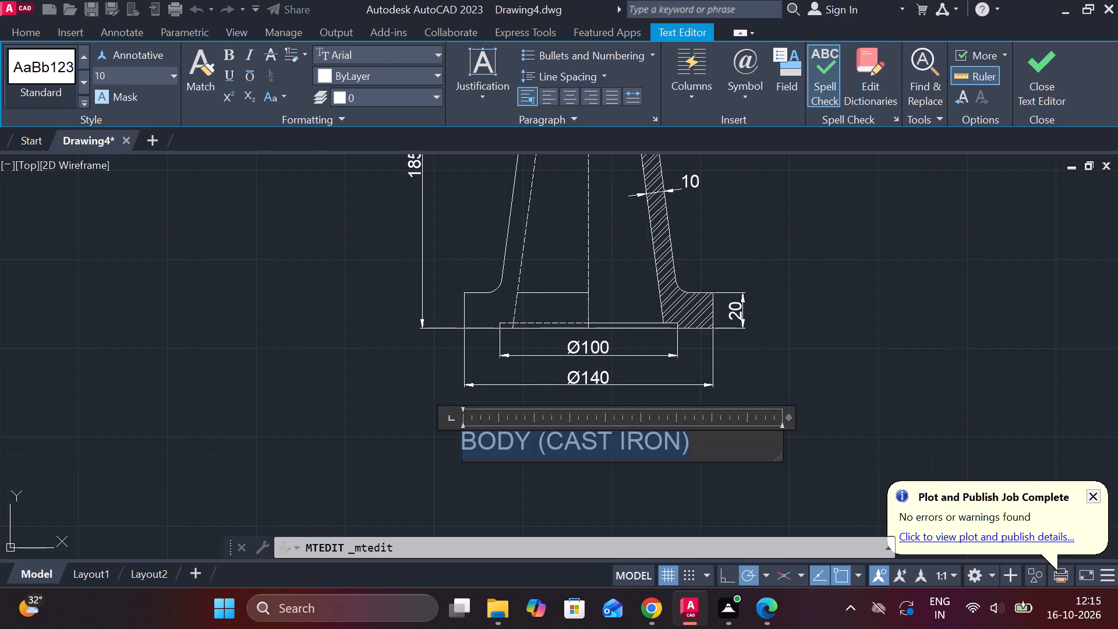
pyautogui.click(1029, 76)
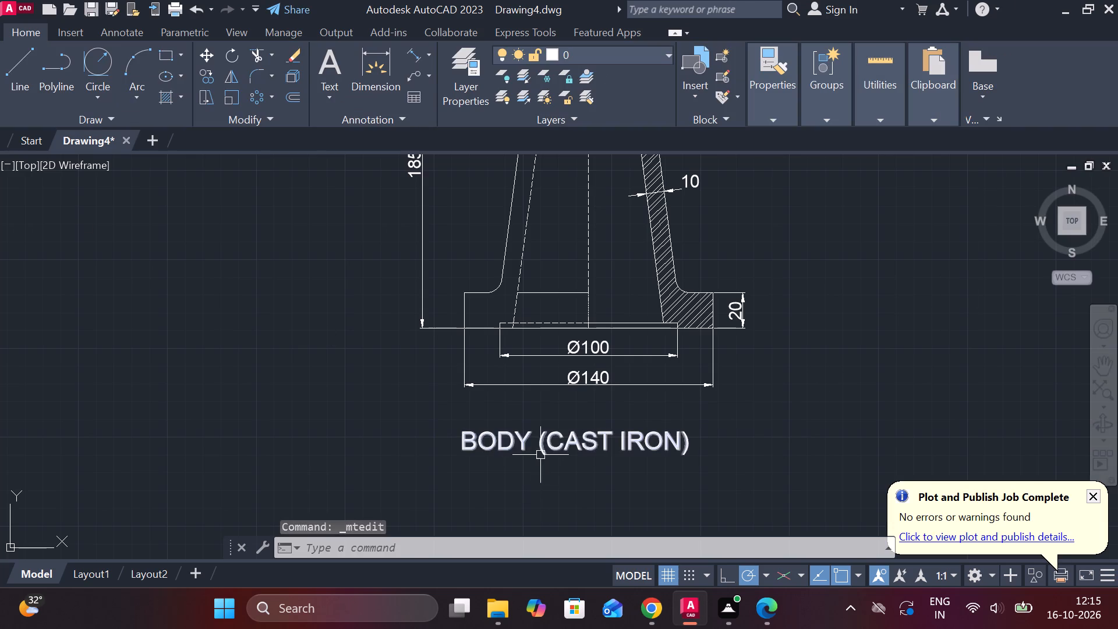
# Move the "BODY (CAST IRON)" note up and to the right, centring it roughly beneath the Ø140 dimension.
pyautogui.click(540, 455)
pyautogui.click(464, 433)
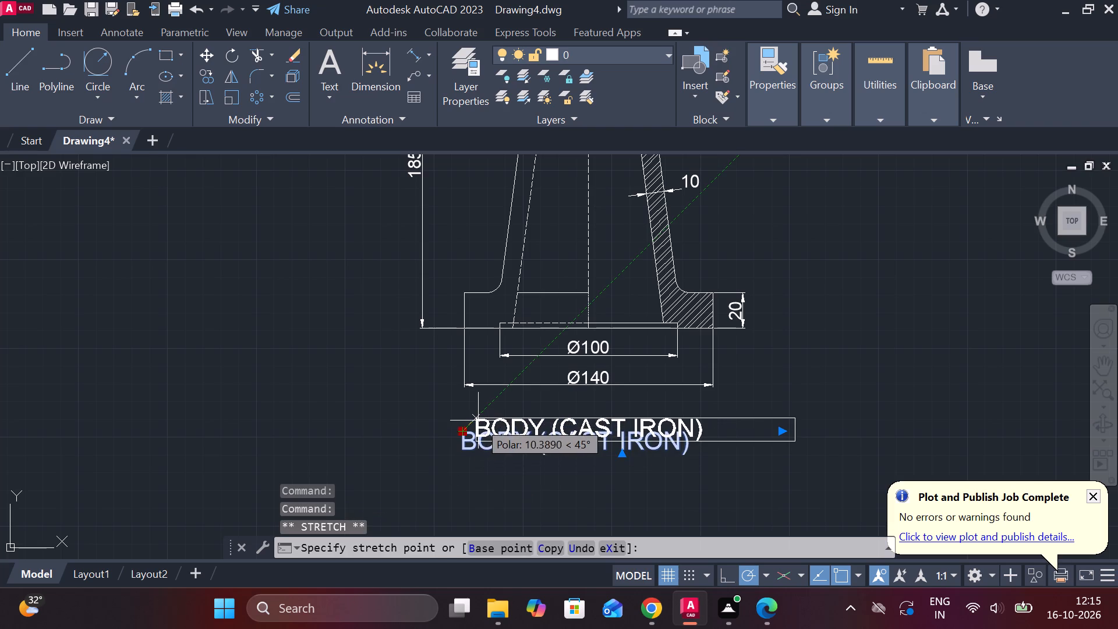
pyautogui.click(480, 408)
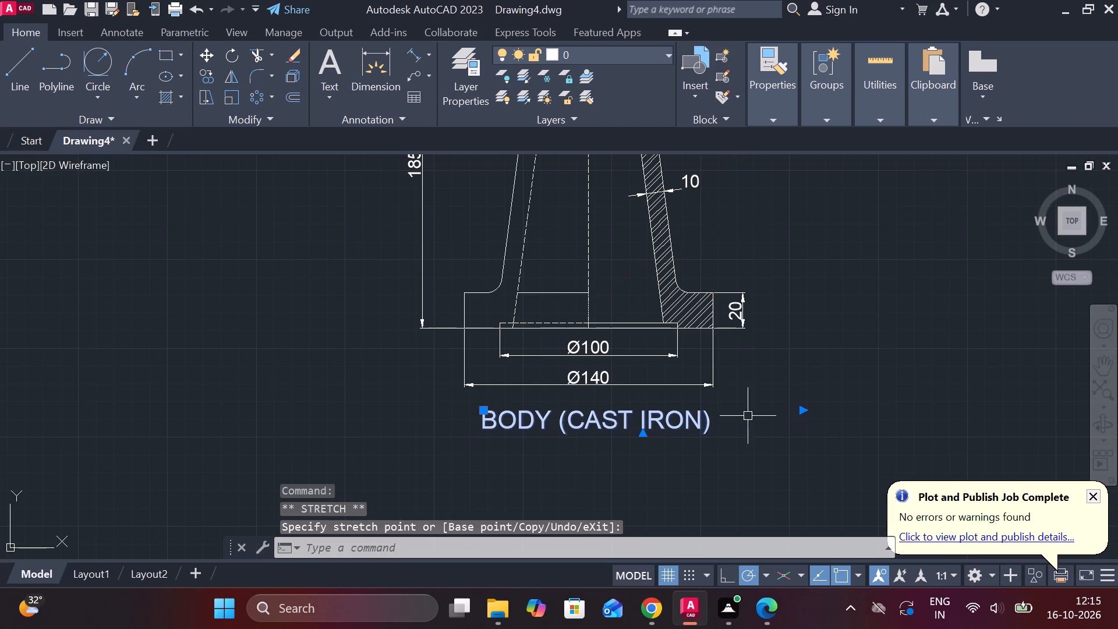
pyautogui.press('Escape')
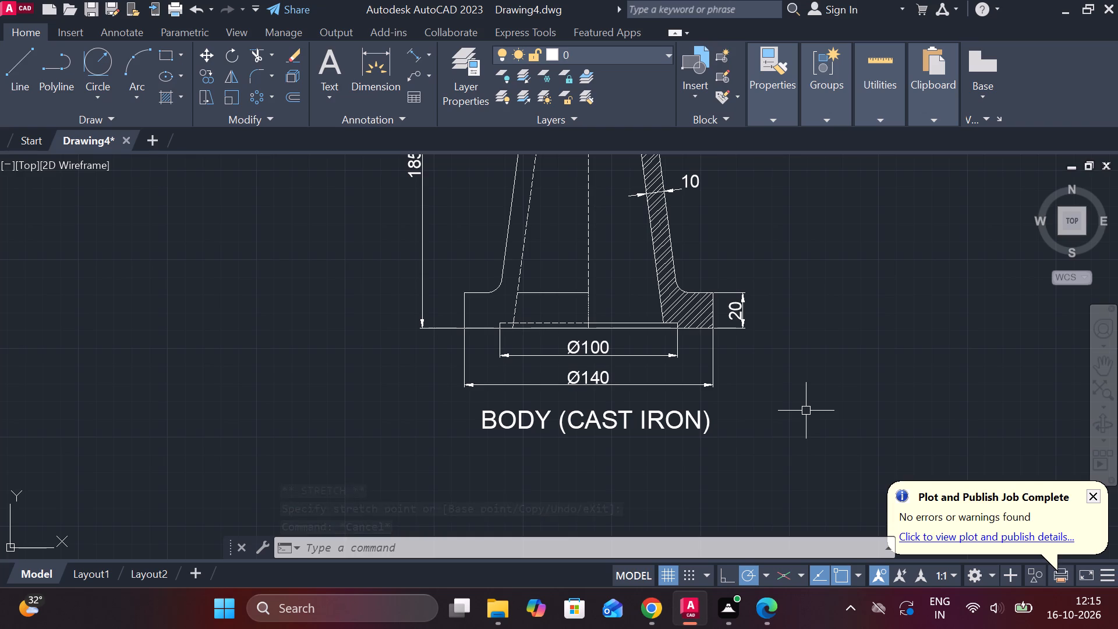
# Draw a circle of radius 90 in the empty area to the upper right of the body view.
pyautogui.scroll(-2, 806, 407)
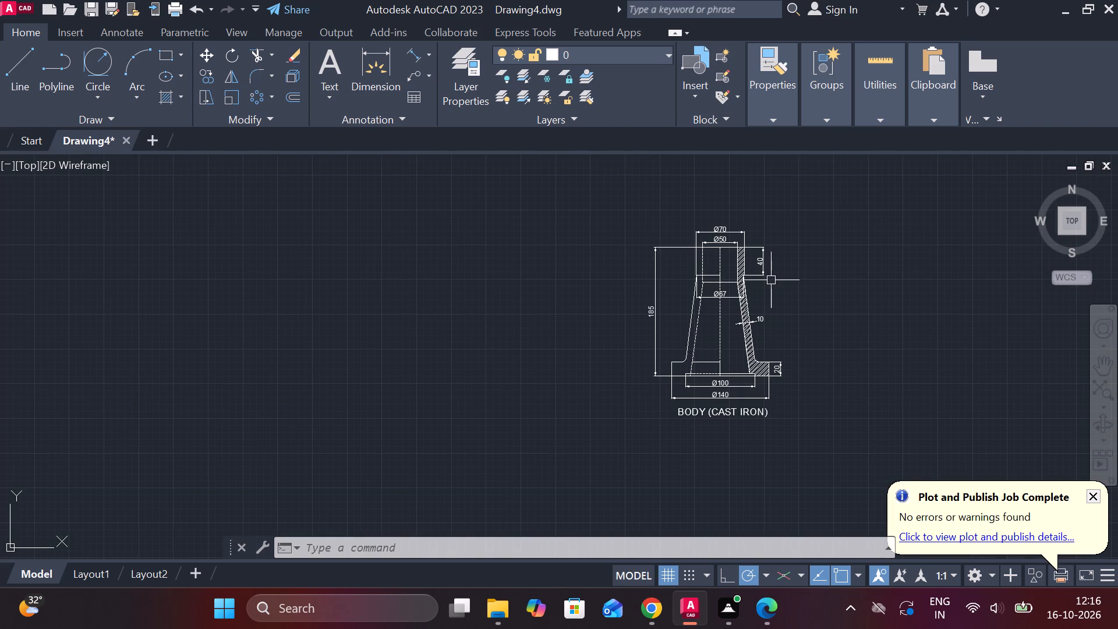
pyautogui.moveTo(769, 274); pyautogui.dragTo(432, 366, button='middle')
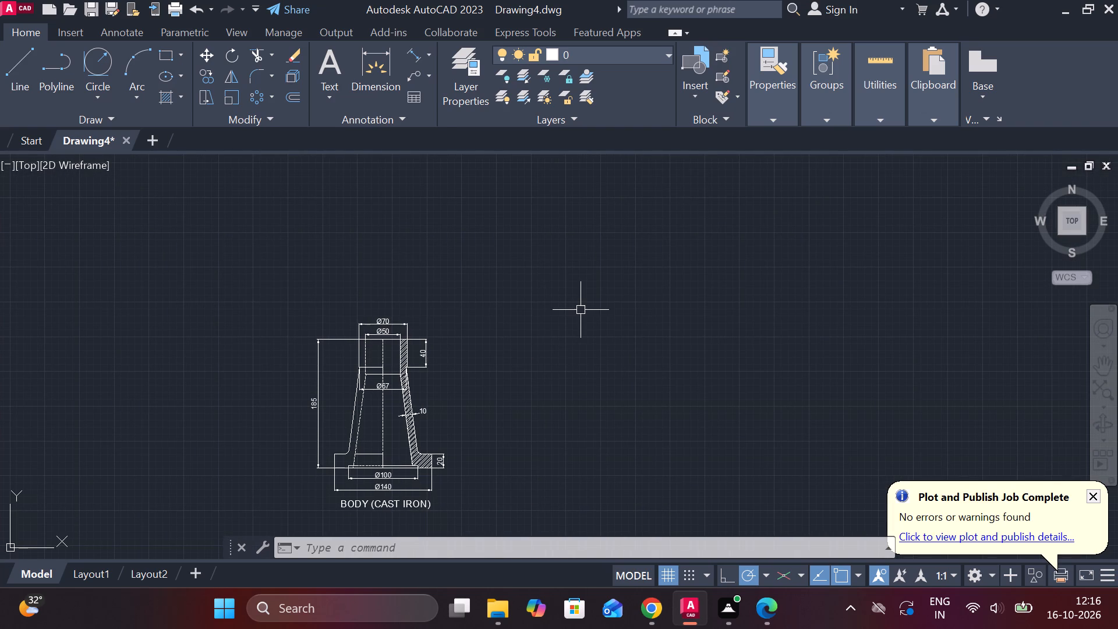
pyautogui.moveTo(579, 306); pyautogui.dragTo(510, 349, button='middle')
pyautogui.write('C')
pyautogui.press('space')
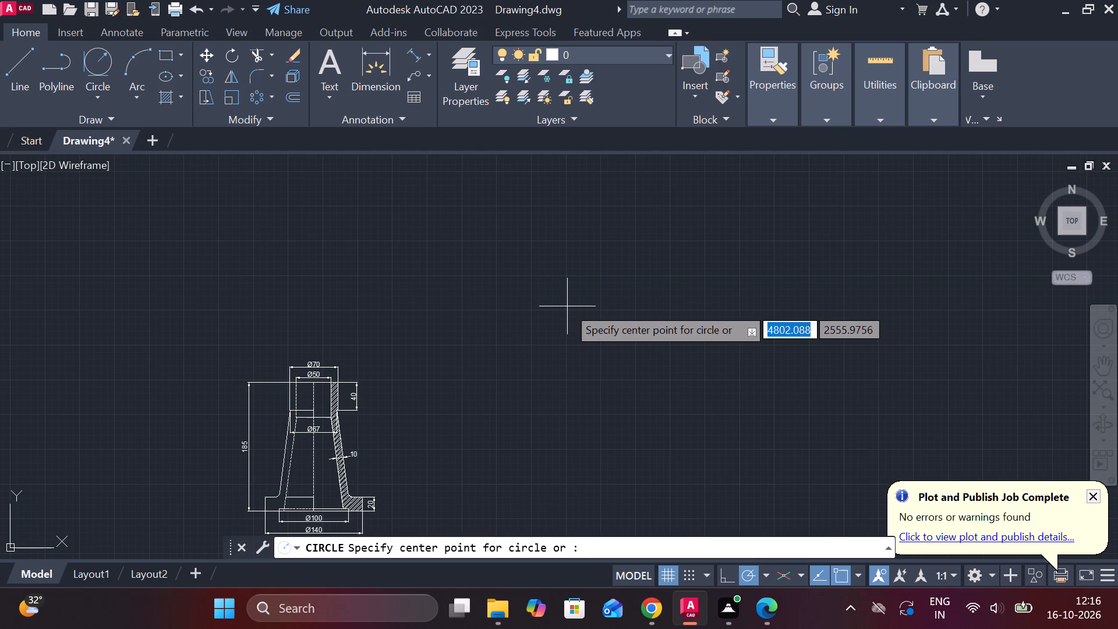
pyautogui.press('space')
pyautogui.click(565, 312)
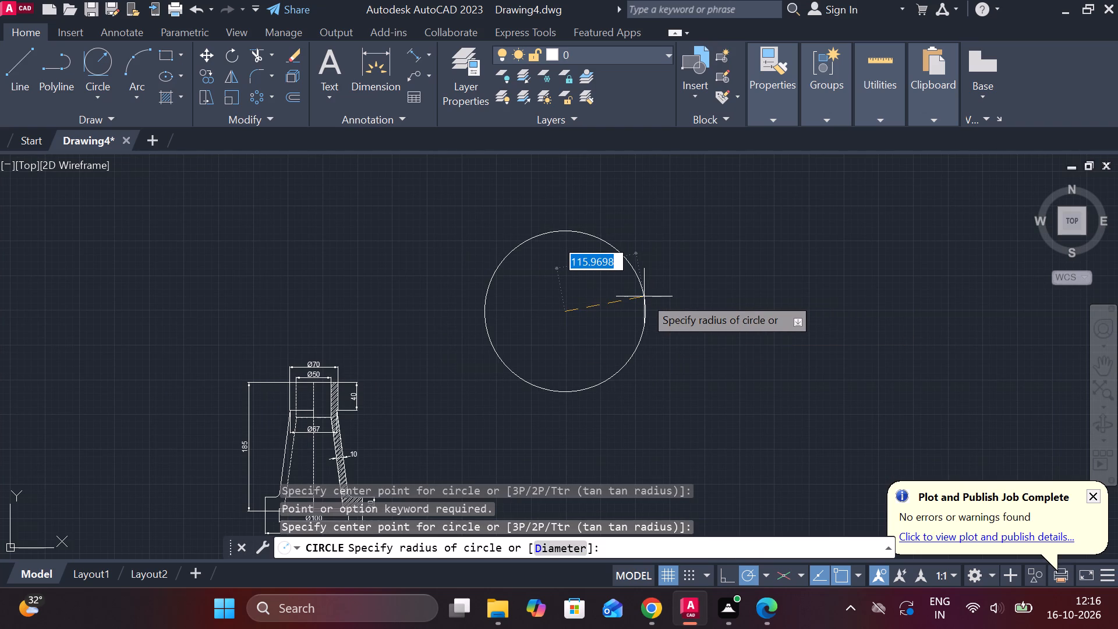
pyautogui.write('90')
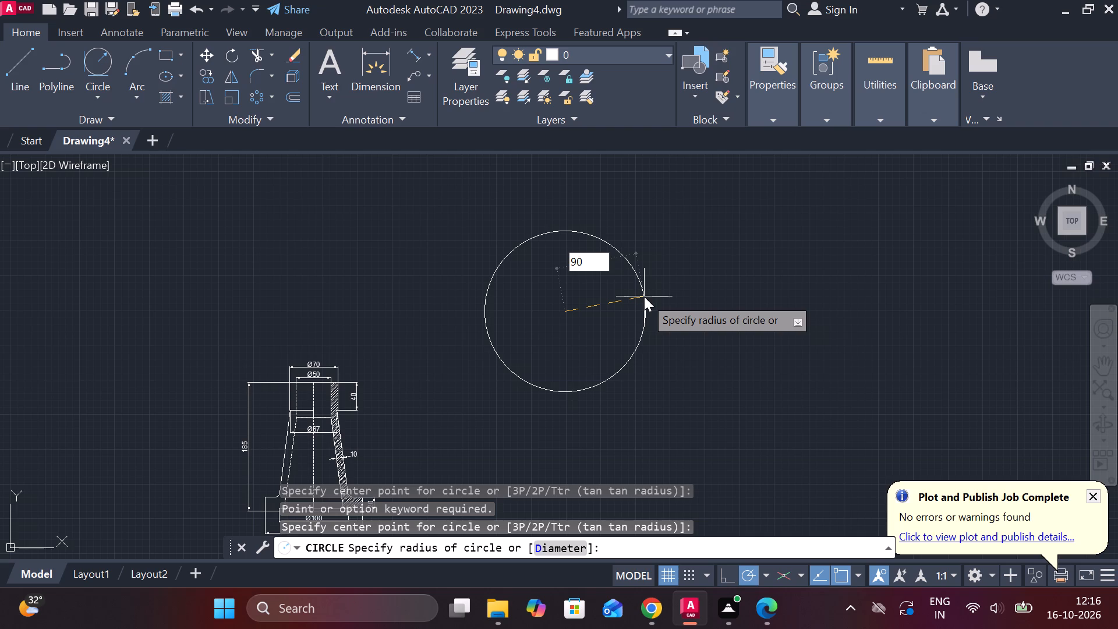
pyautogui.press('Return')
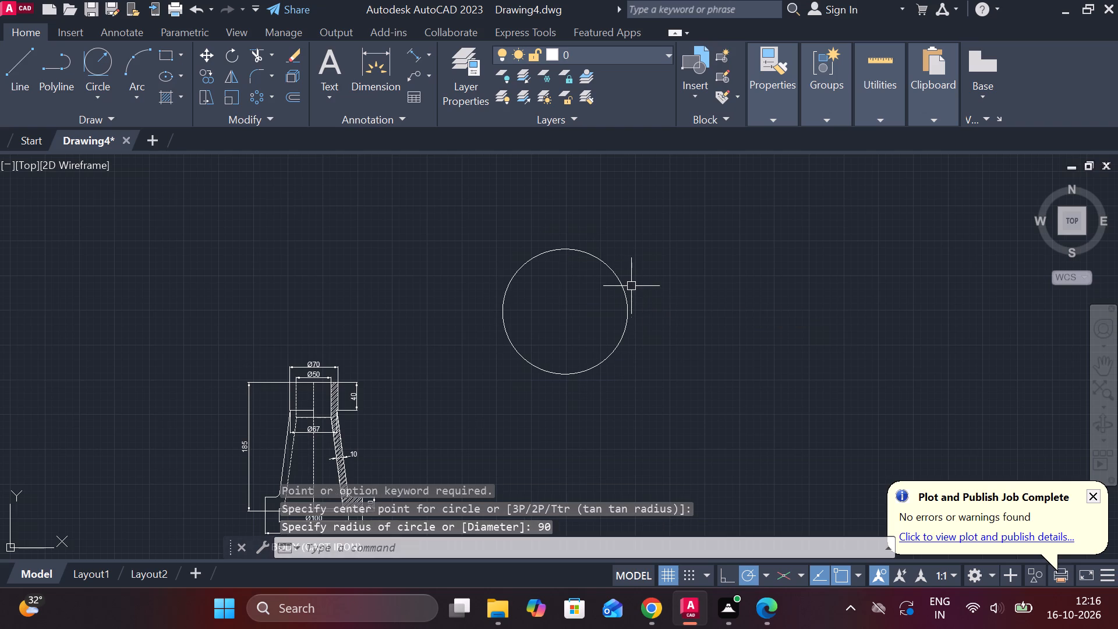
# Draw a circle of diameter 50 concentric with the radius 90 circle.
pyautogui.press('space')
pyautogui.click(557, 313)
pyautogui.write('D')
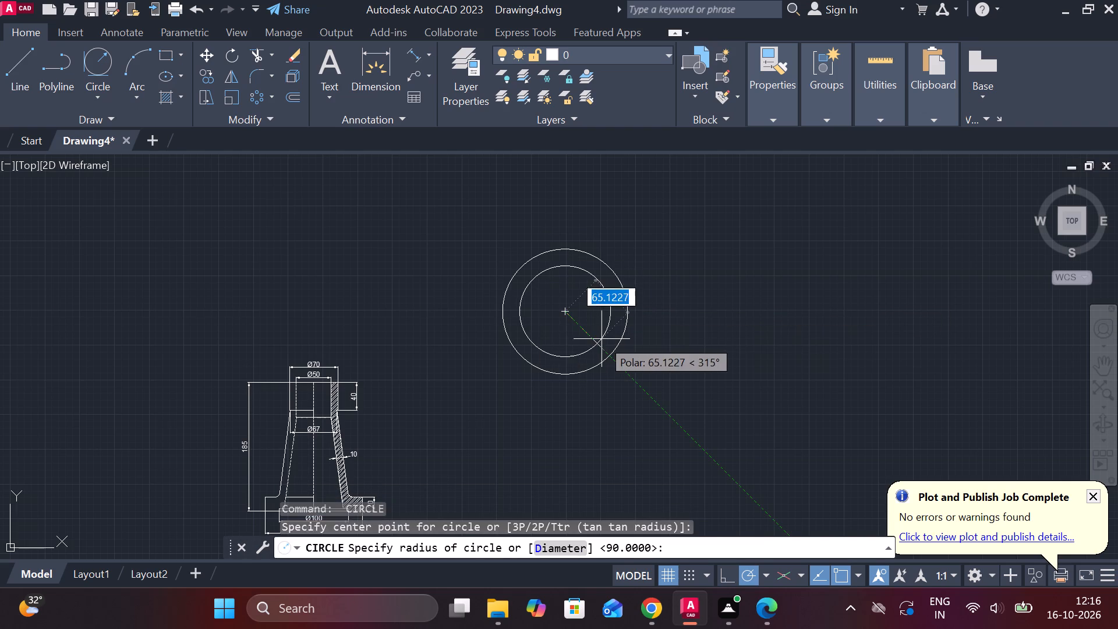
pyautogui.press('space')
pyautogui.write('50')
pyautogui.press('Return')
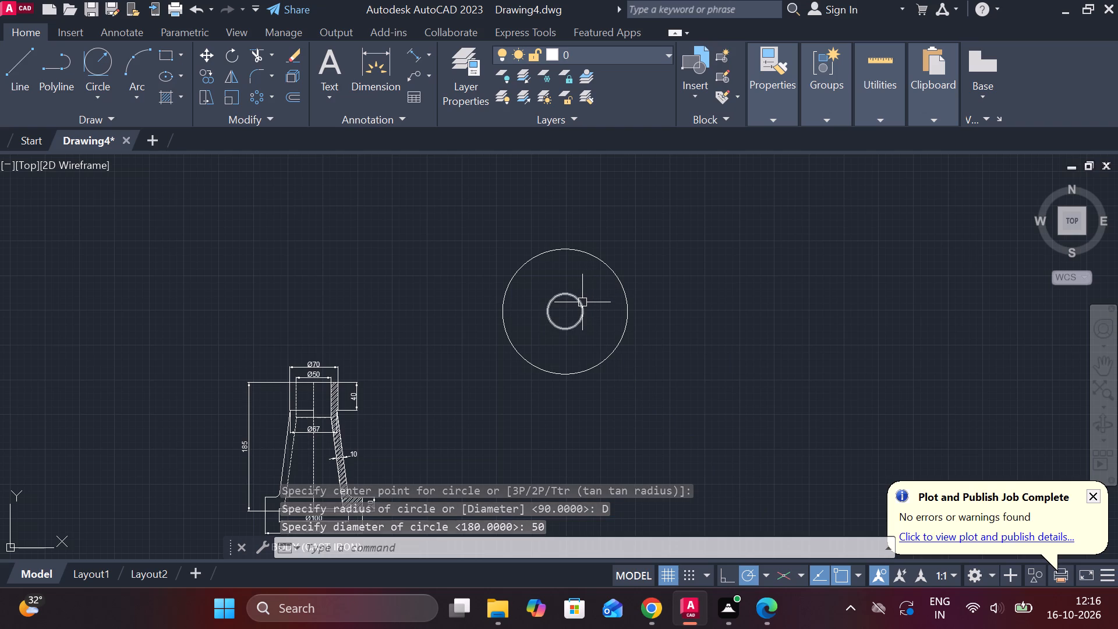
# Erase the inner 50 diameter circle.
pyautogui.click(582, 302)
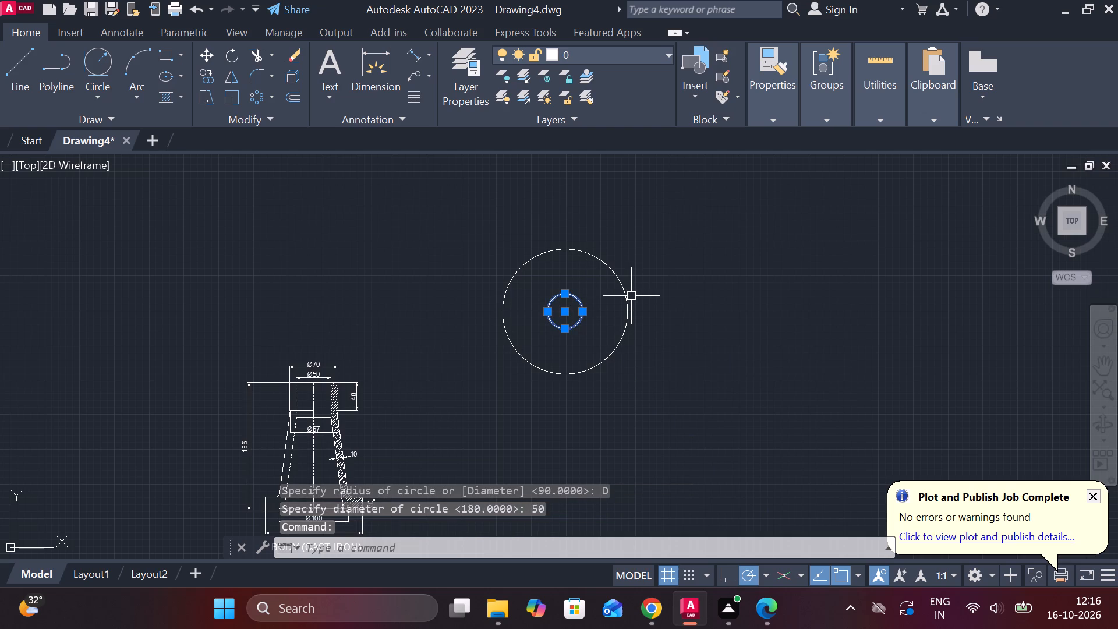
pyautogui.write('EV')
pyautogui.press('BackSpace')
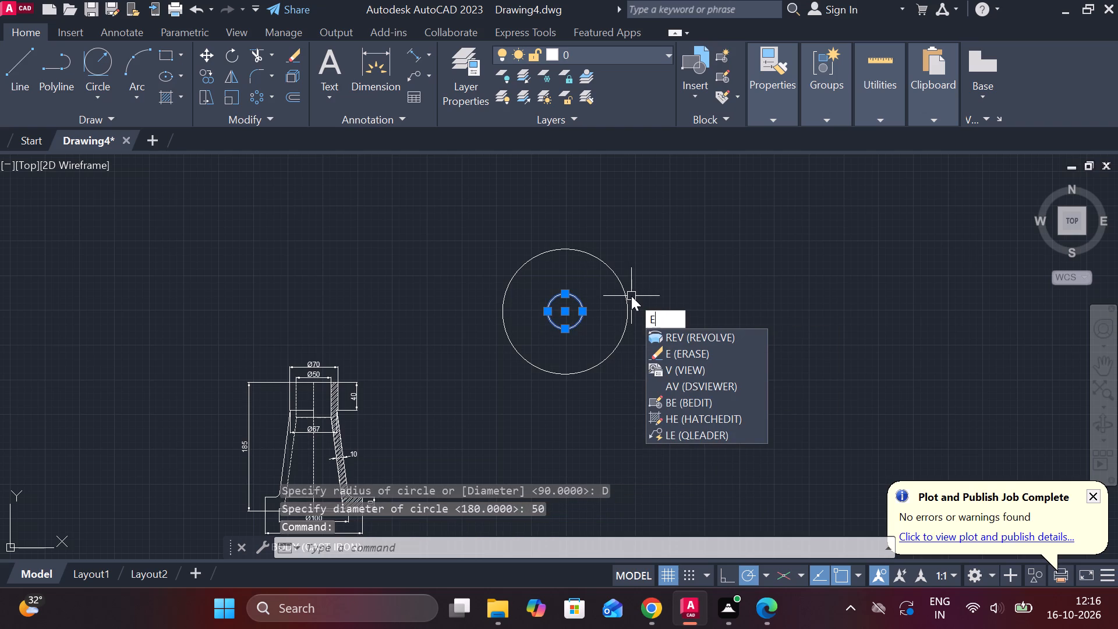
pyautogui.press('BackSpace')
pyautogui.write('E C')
# Draw a circle of diameter 50 at the centre of the large circle.
pyautogui.press('space')
pyautogui.click(567, 313)
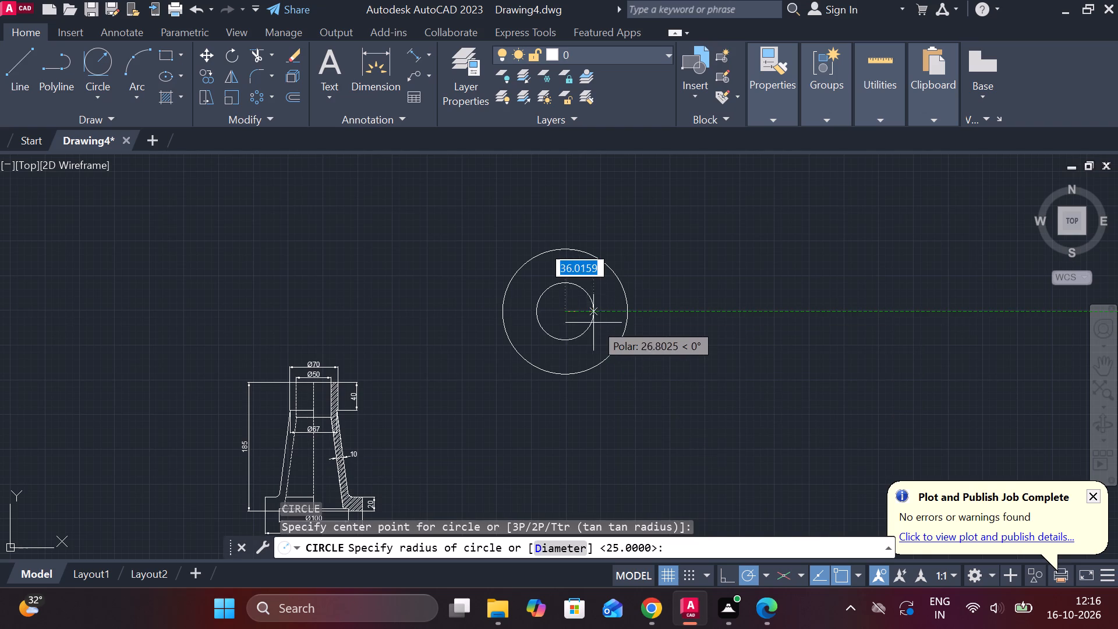
pyautogui.write('D 50')
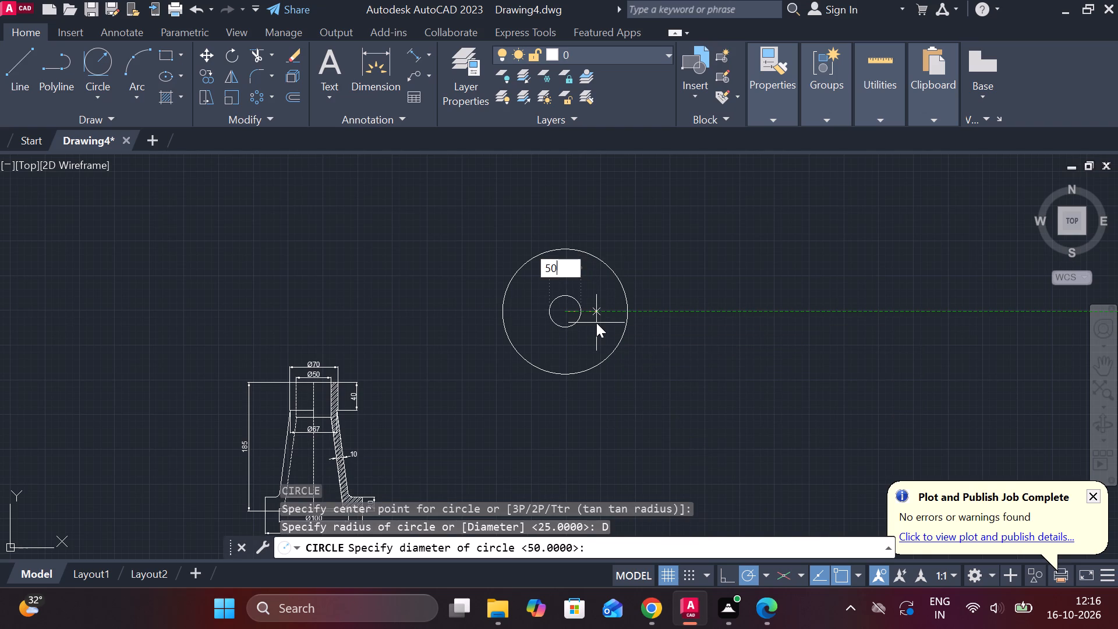
pyautogui.press('Return')
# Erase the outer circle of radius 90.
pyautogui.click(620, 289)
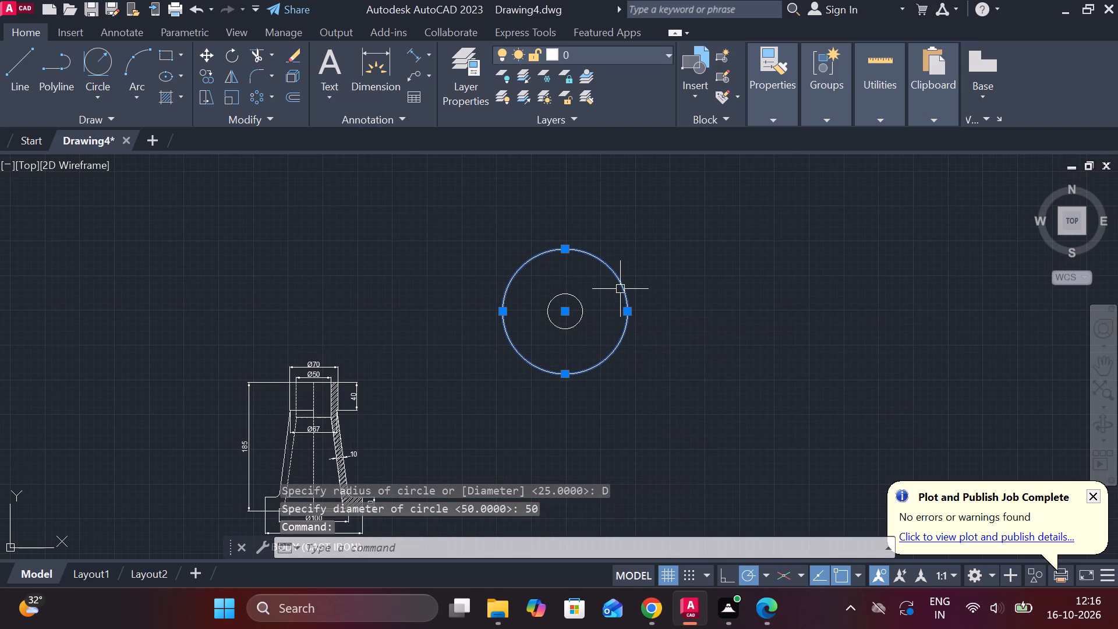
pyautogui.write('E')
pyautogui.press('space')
# Draw a circle of diameter 90 concentric with the 50 diameter circle.
pyautogui.write('C')
pyautogui.press('space')
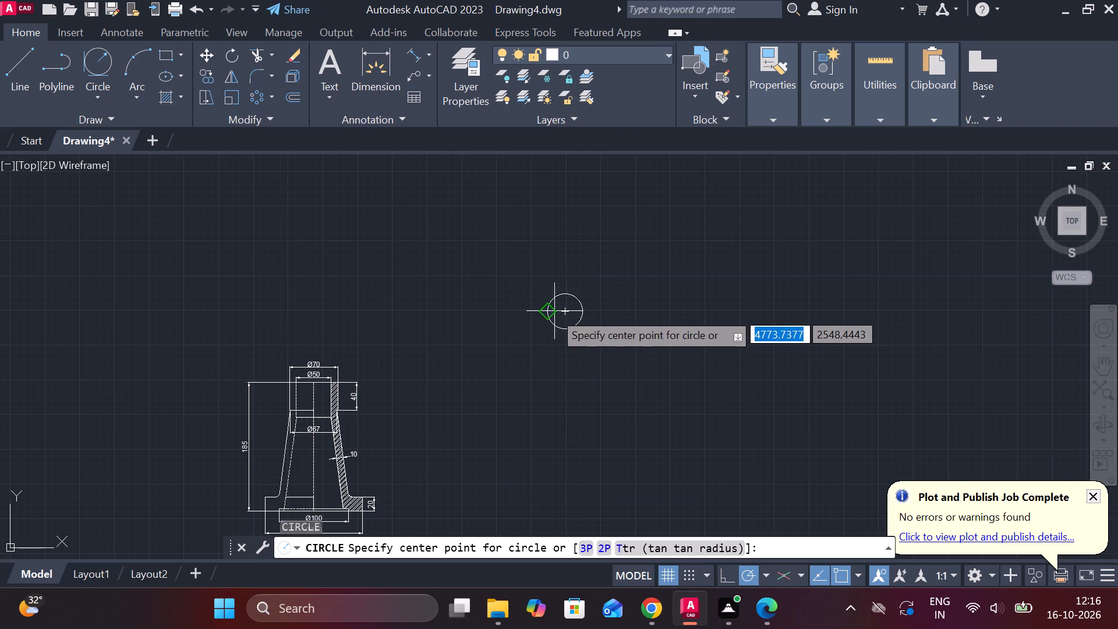
pyautogui.click(568, 312)
pyautogui.write('D')
pyautogui.press('space')
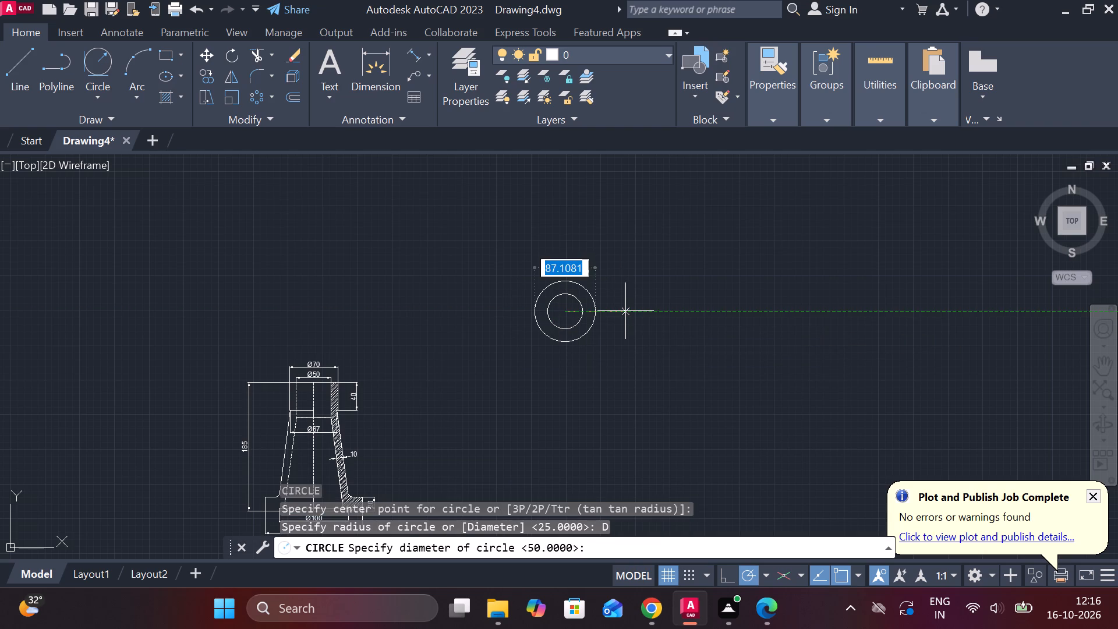
pyautogui.write('90')
pyautogui.press('Return')
# Draw a vertical line about 142 units long upward from the common centre of the two circles.
pyautogui.scroll(1, 609, 302)
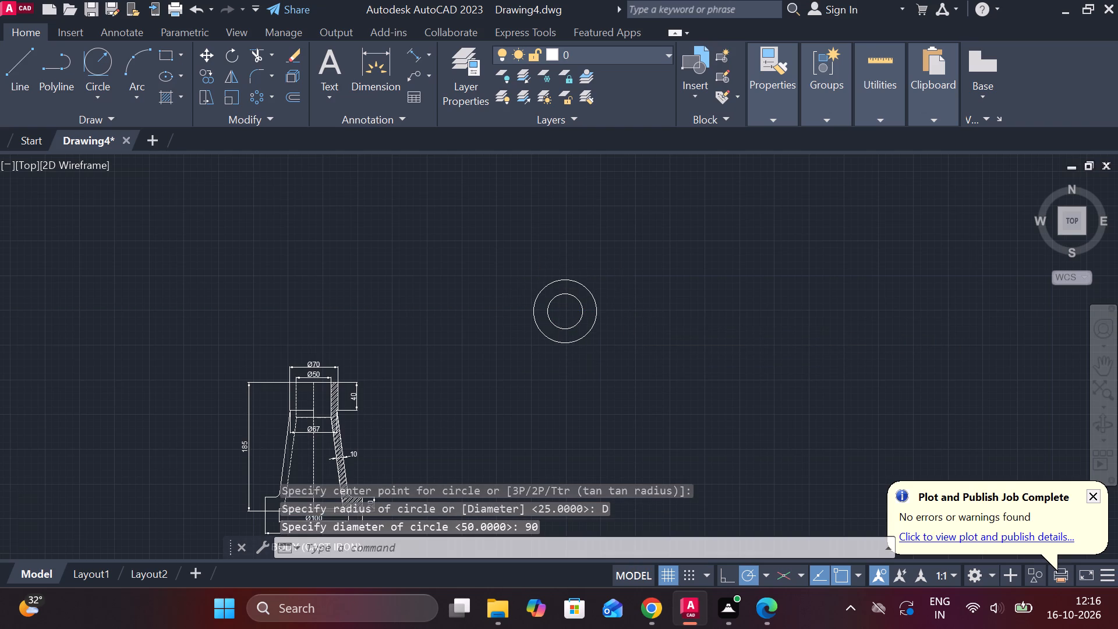
pyautogui.moveTo(611, 302); pyautogui.dragTo(653, 334, button='middle')
pyautogui.moveTo(649, 334); pyautogui.dragTo(617, 363, button='middle')
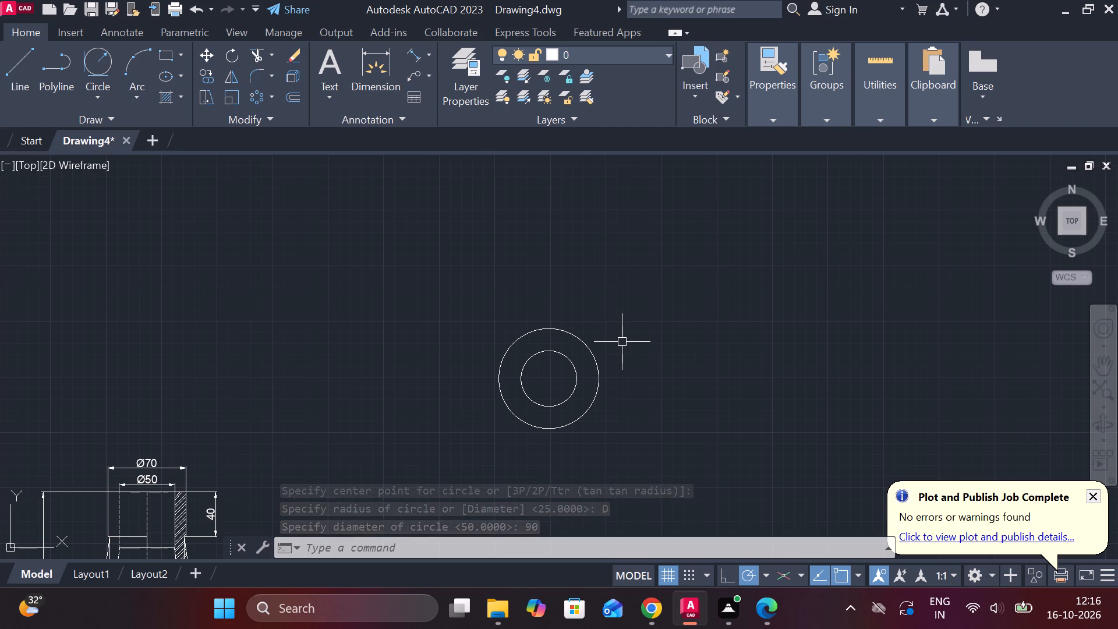
pyautogui.press('l')
pyautogui.press('Return')
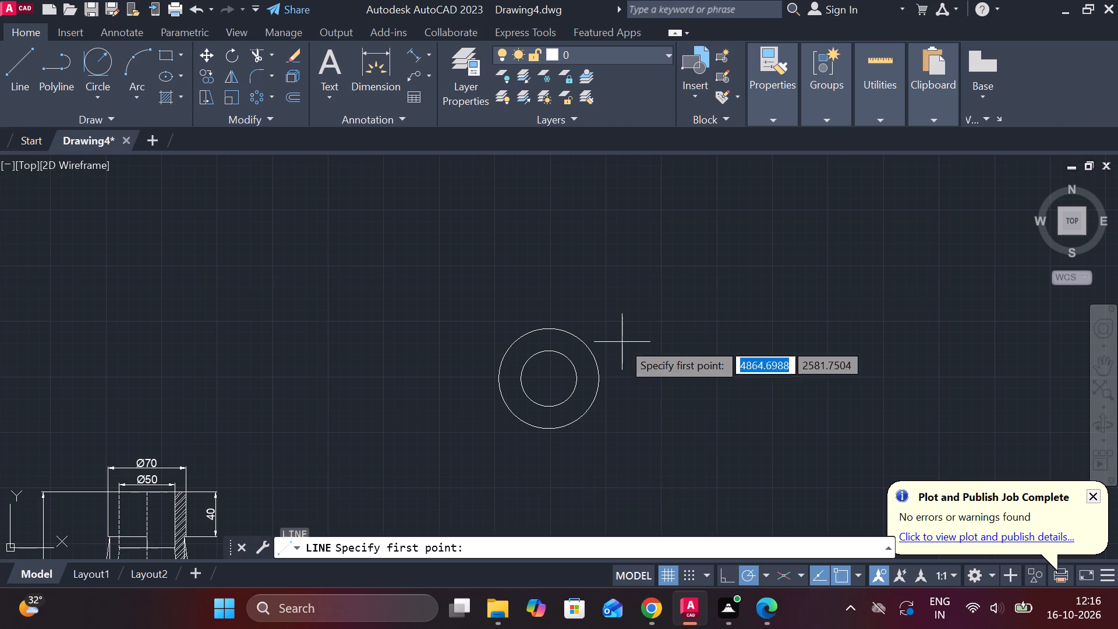
pyautogui.click(553, 379)
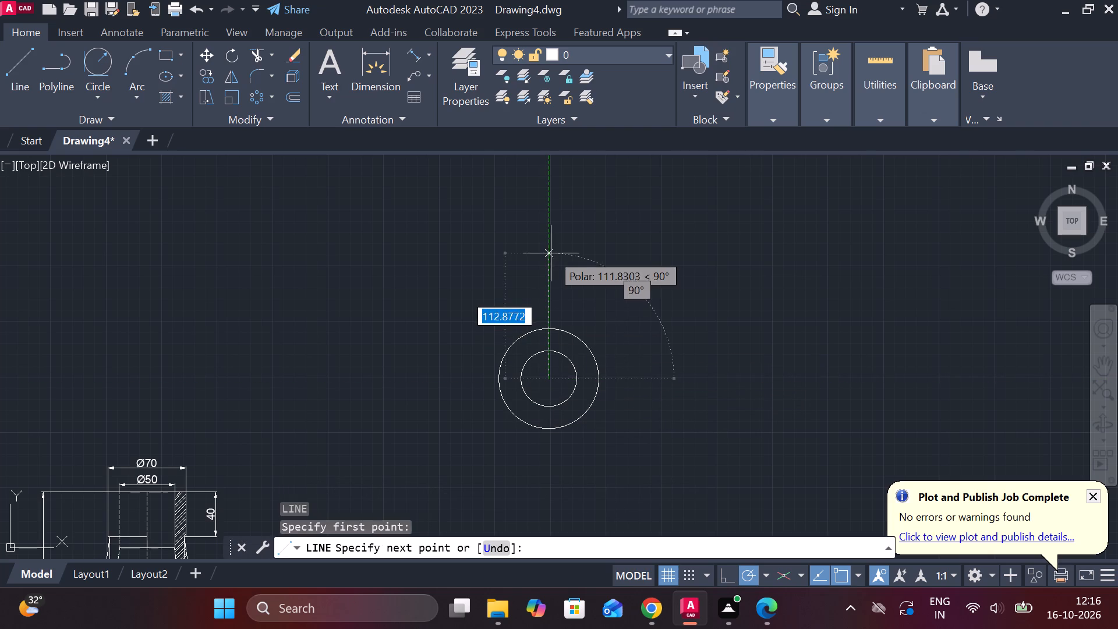
pyautogui.click(550, 221)
pyautogui.press('Escape')
# Draw a 45-unit horizontal line to the right from the top end of the vertical line.
pyautogui.press('space')
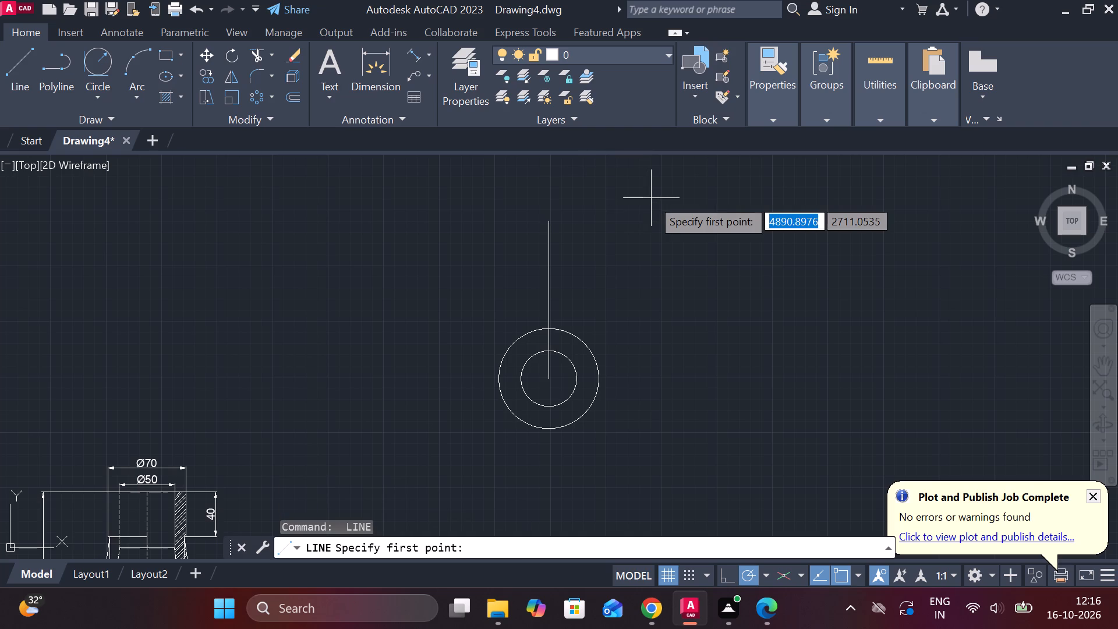
pyautogui.click(549, 221)
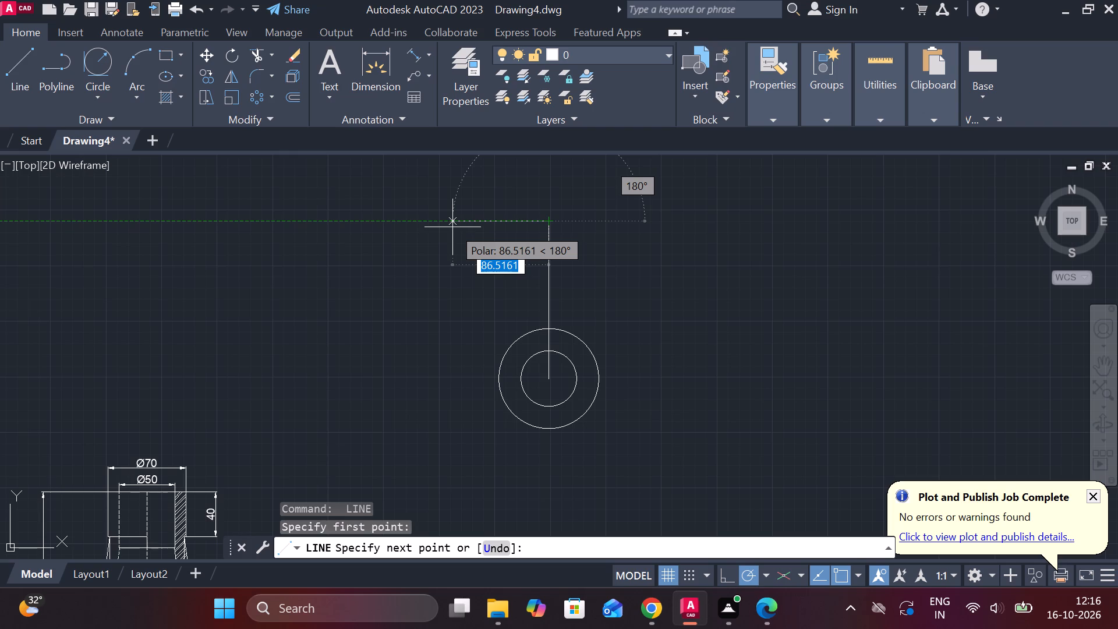
pyautogui.press('2')
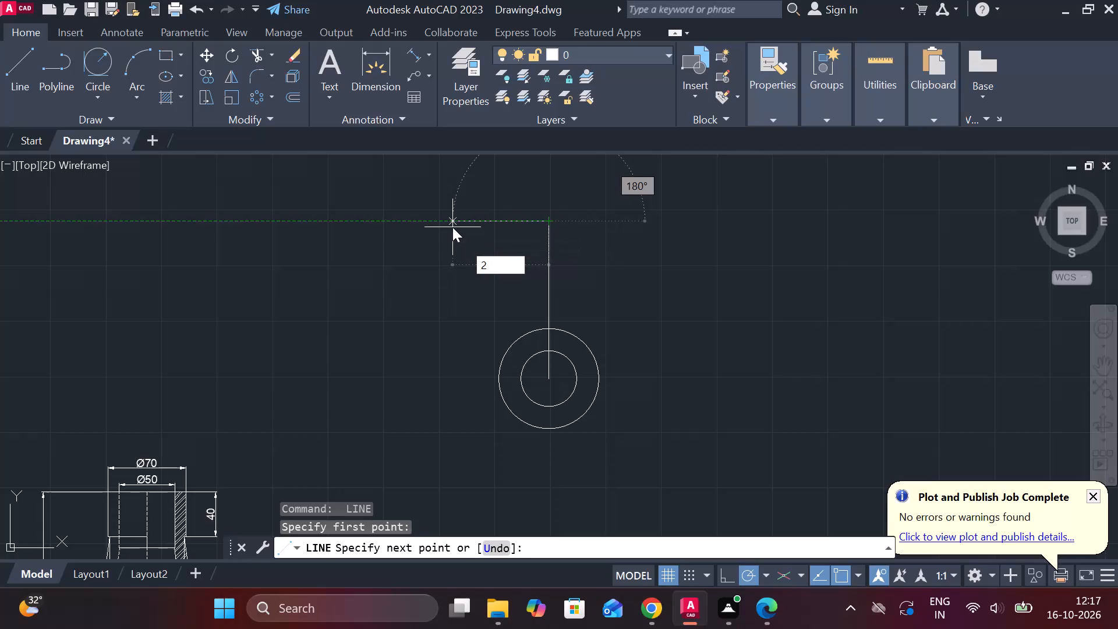
pyautogui.press('BackSpace')
pyautogui.press('BackSpace')
pyautogui.press('Escape')
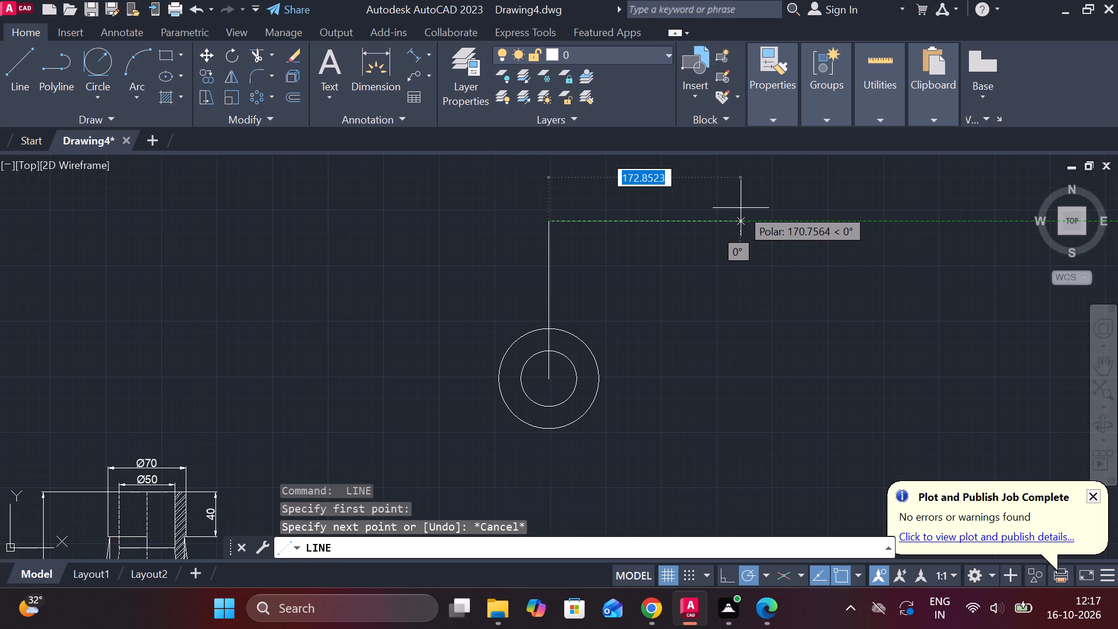
pyautogui.write('25')
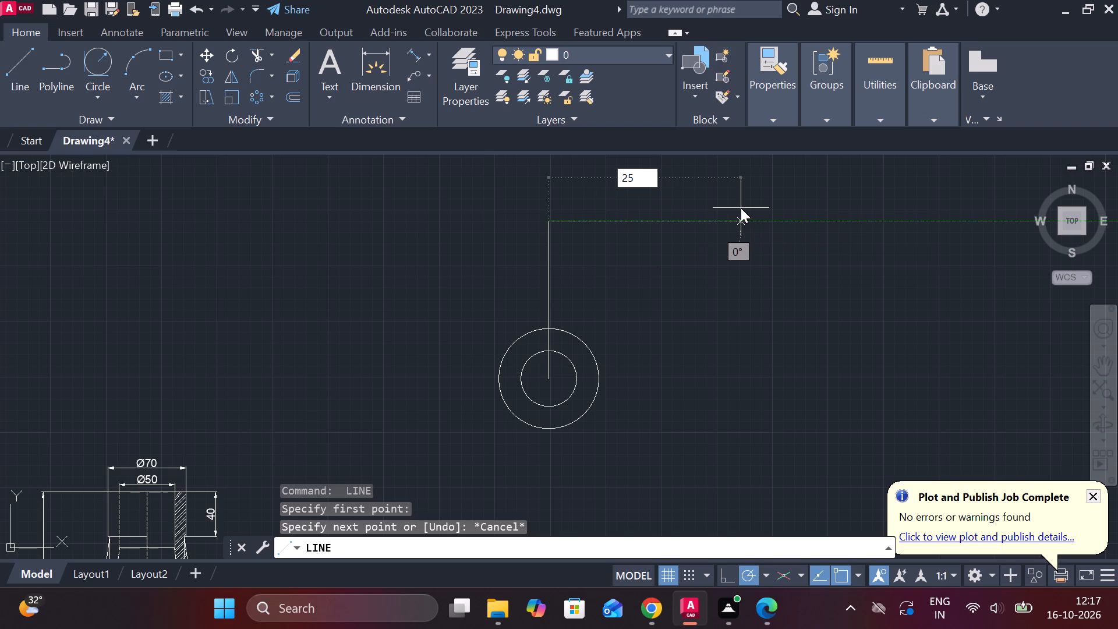
pyautogui.press('BackSpace')
pyautogui.press('BackSpace')
pyautogui.write('45')
pyautogui.press('space')
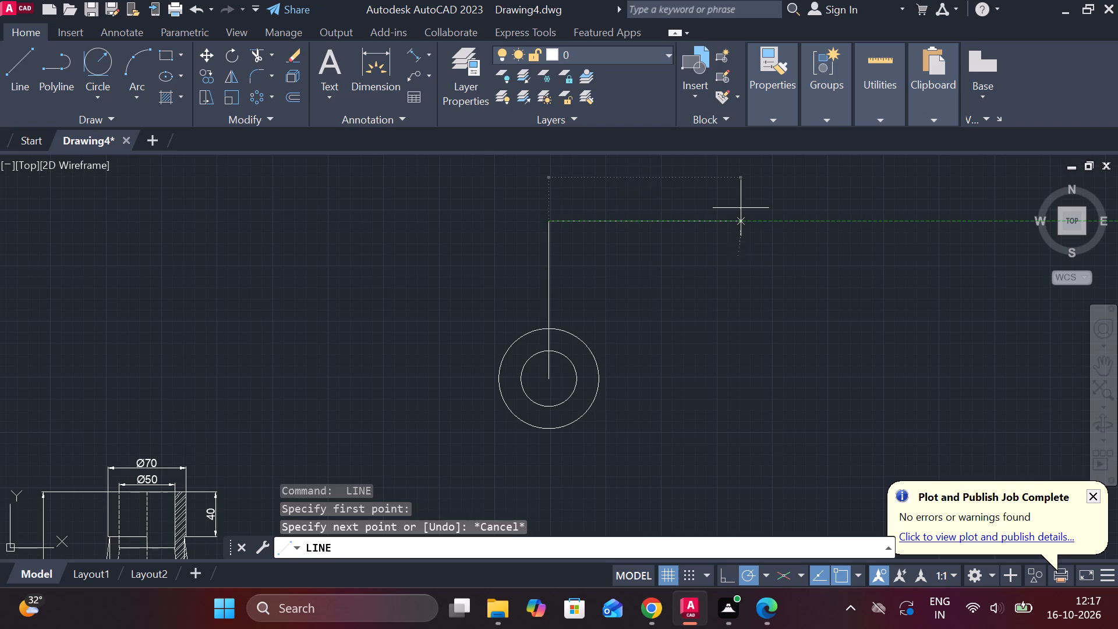
pyautogui.press('Escape')
# Draw a 45-unit horizontal line to the left from the top end of the vertical line.
pyautogui.press('space')
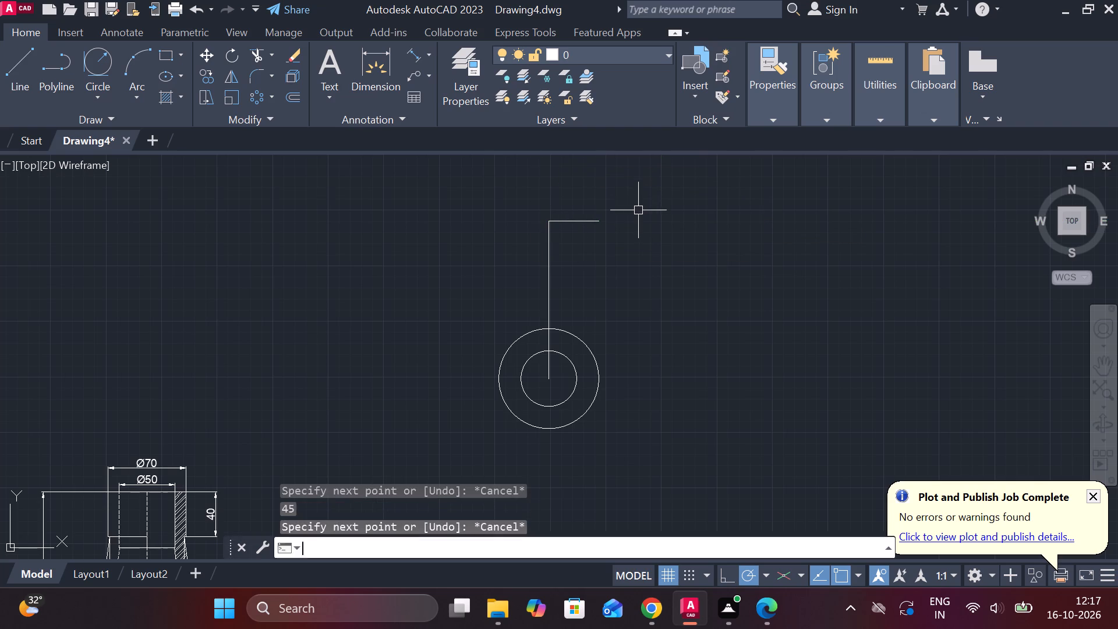
pyautogui.click(549, 222)
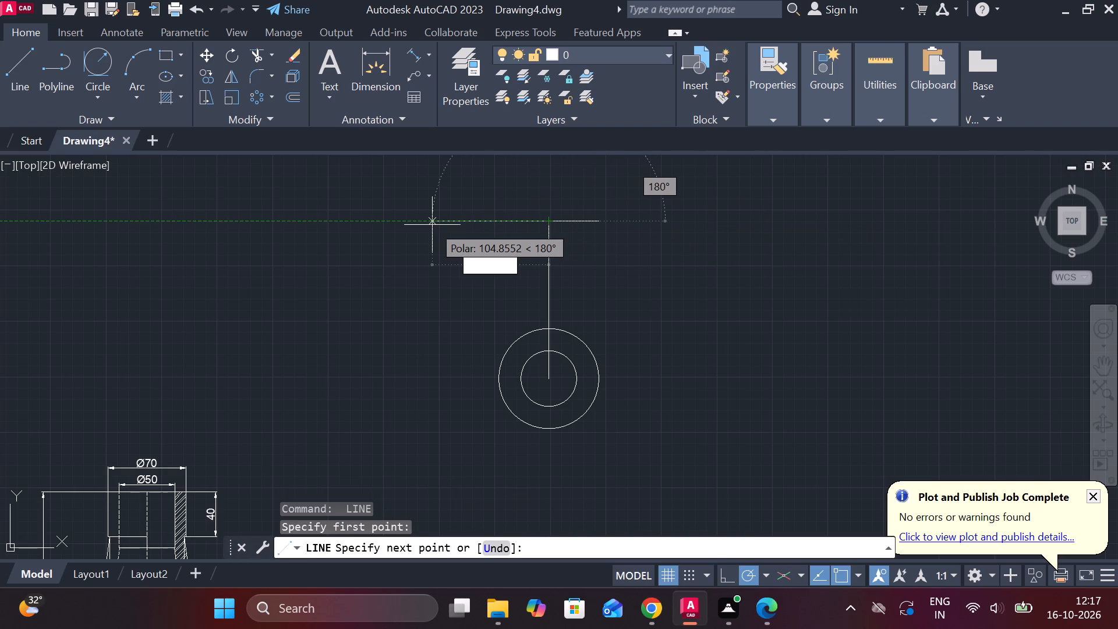
pyautogui.write('45')
pyautogui.press('space')
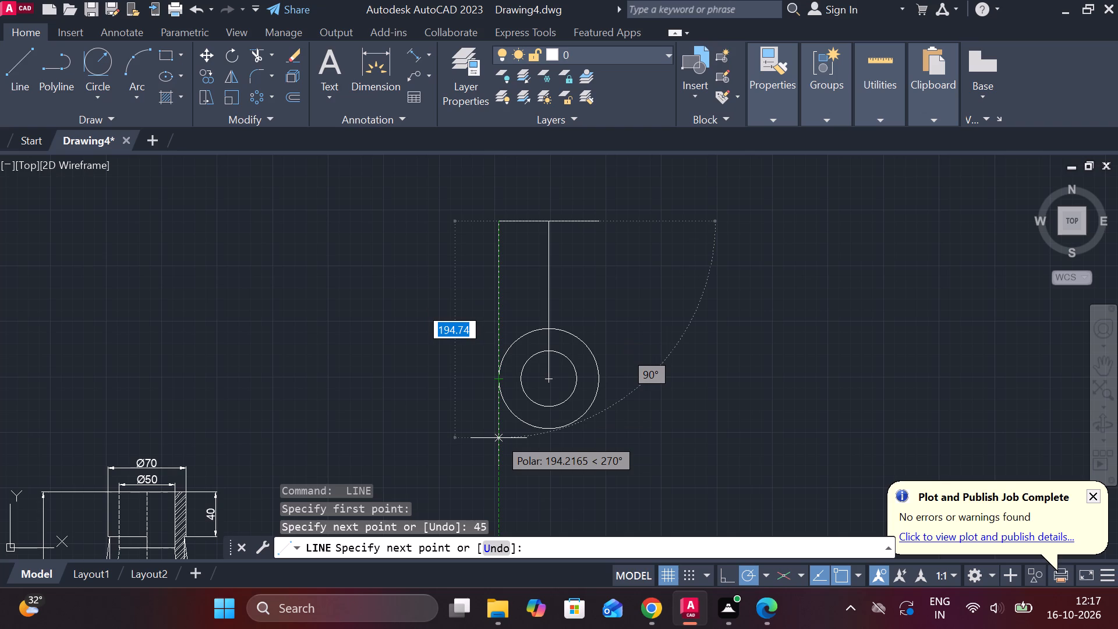
pyautogui.press('Escape')
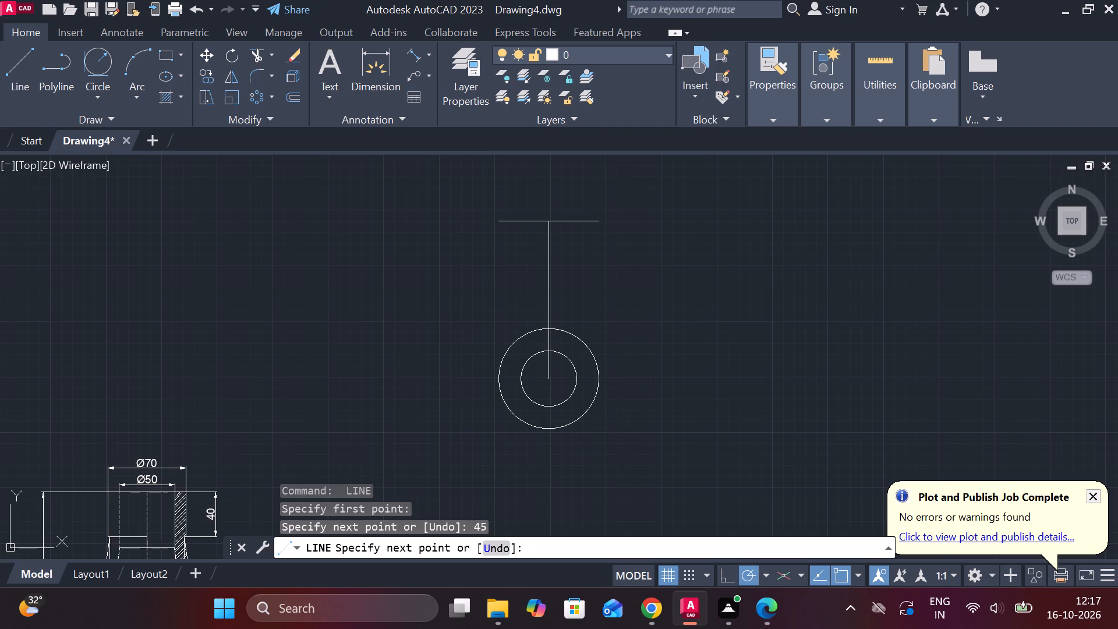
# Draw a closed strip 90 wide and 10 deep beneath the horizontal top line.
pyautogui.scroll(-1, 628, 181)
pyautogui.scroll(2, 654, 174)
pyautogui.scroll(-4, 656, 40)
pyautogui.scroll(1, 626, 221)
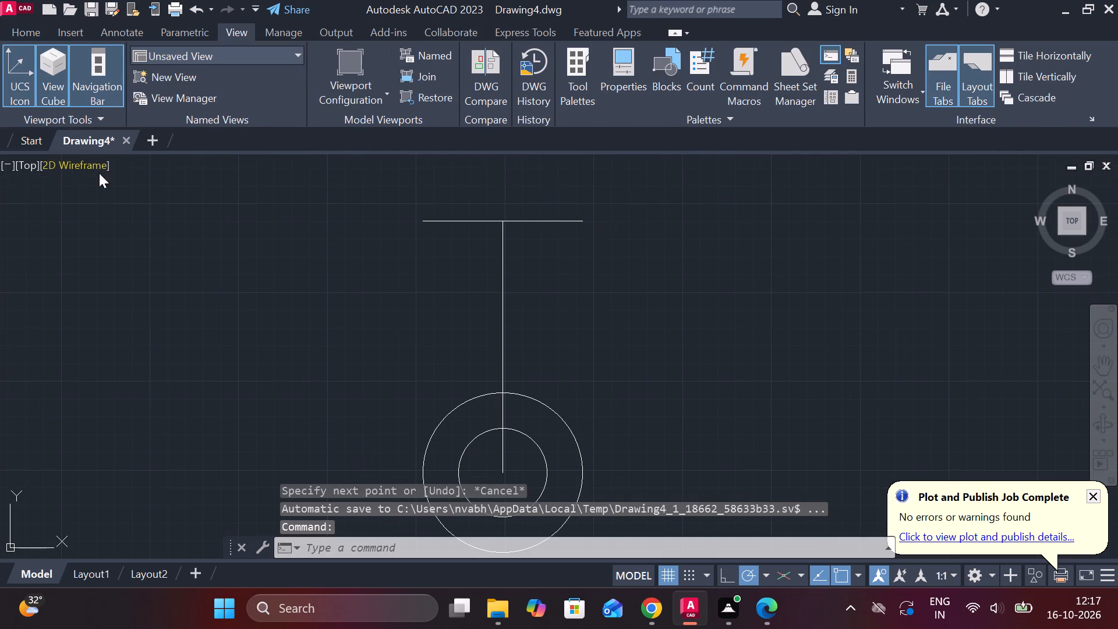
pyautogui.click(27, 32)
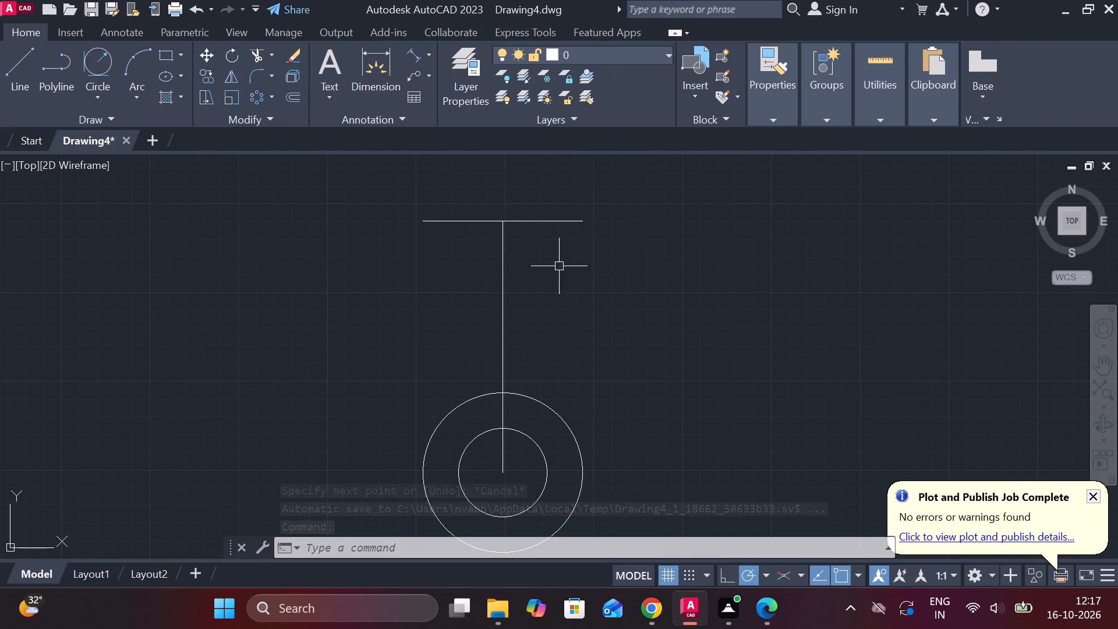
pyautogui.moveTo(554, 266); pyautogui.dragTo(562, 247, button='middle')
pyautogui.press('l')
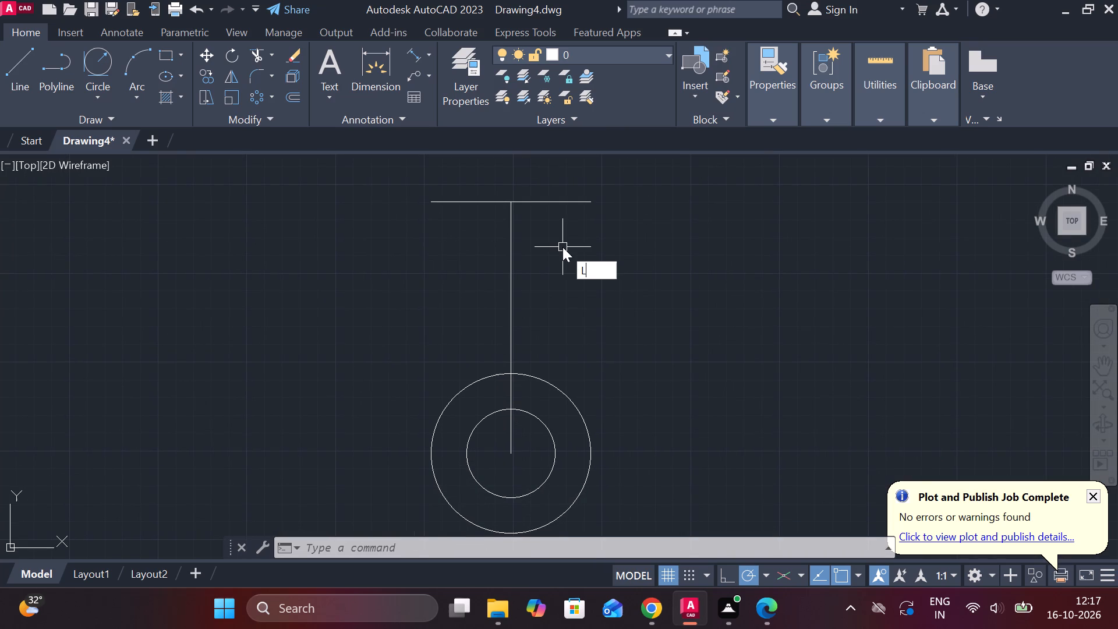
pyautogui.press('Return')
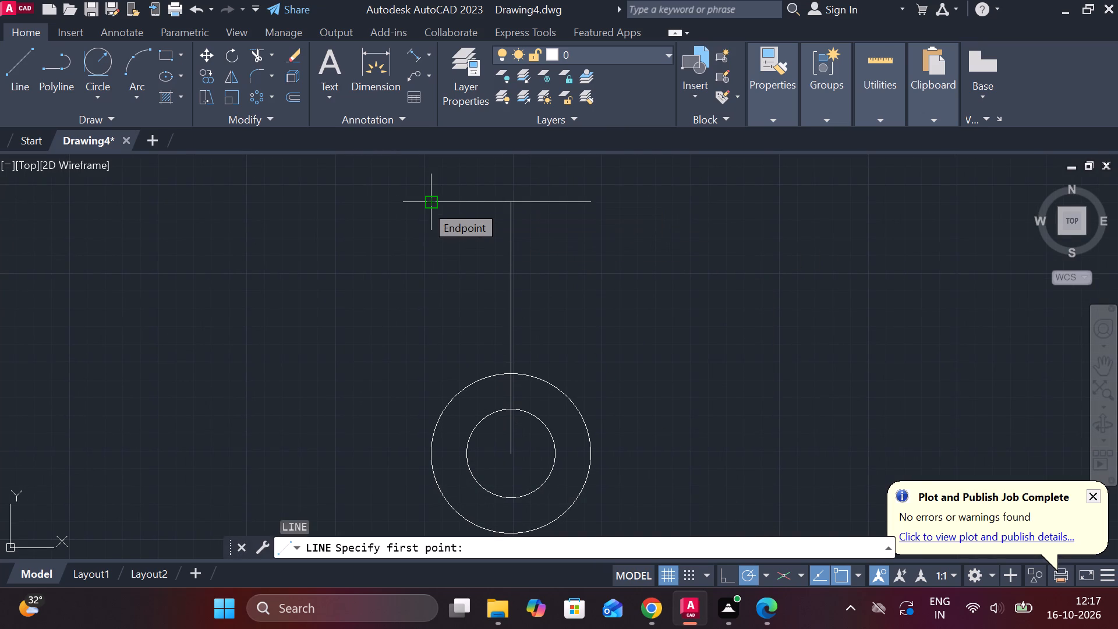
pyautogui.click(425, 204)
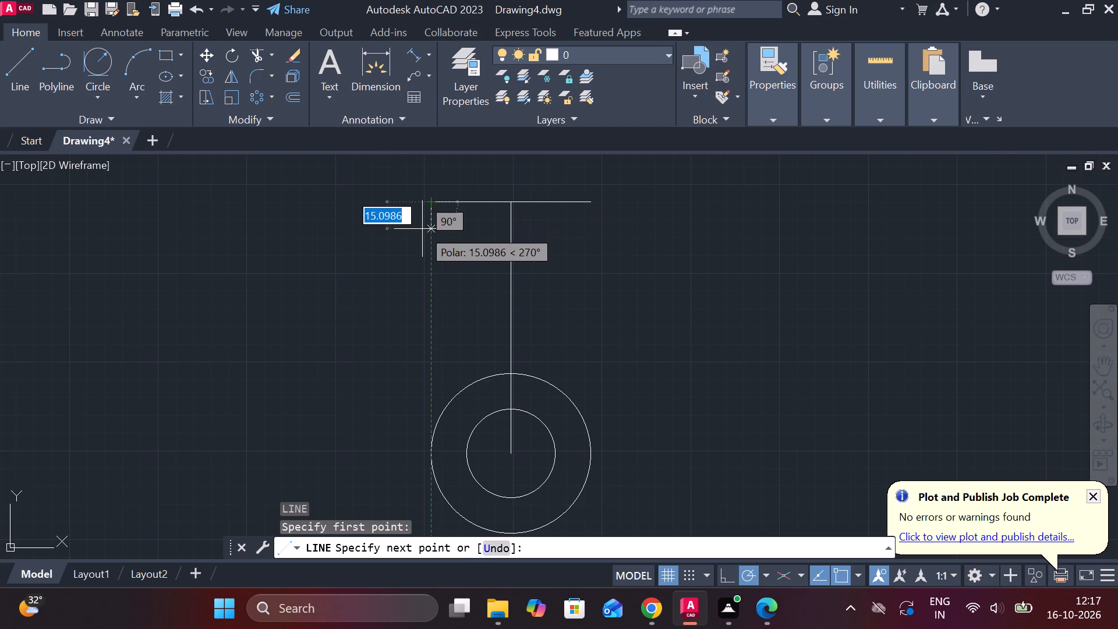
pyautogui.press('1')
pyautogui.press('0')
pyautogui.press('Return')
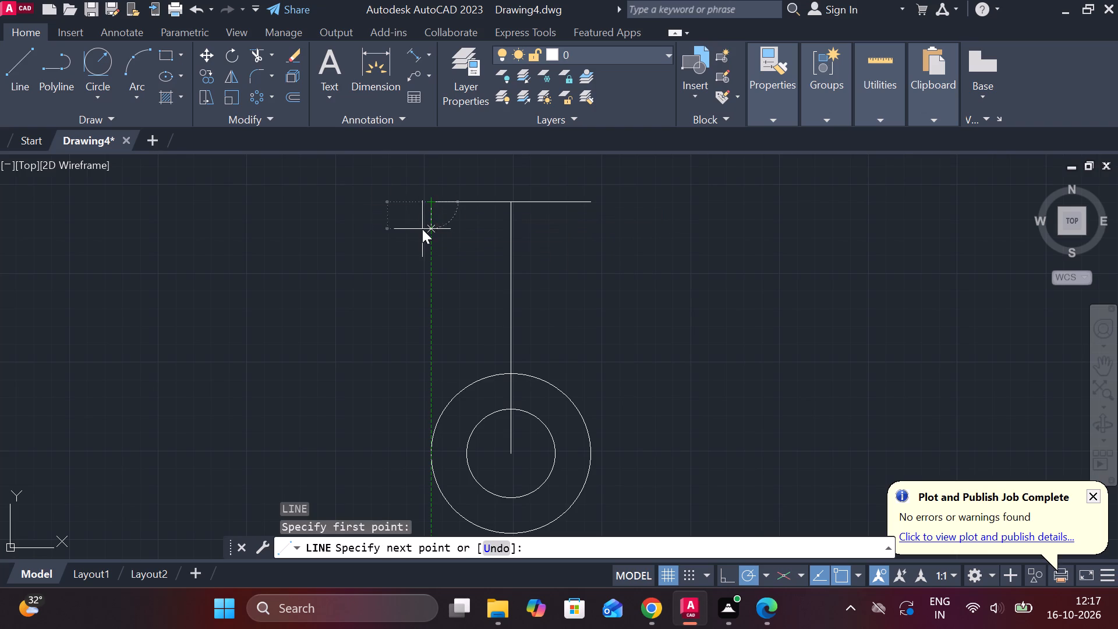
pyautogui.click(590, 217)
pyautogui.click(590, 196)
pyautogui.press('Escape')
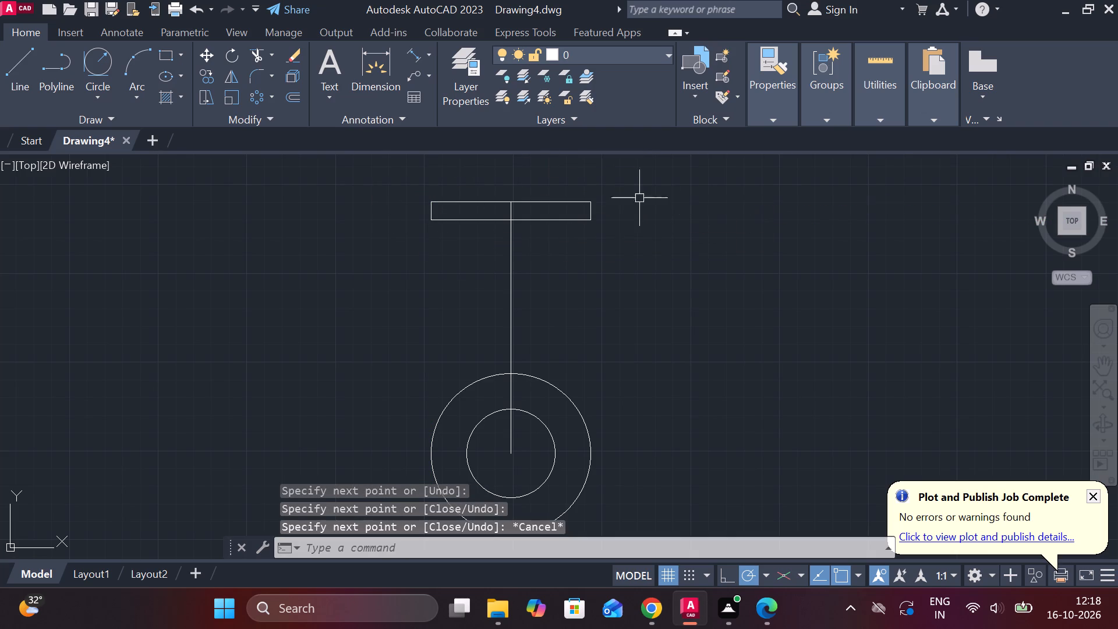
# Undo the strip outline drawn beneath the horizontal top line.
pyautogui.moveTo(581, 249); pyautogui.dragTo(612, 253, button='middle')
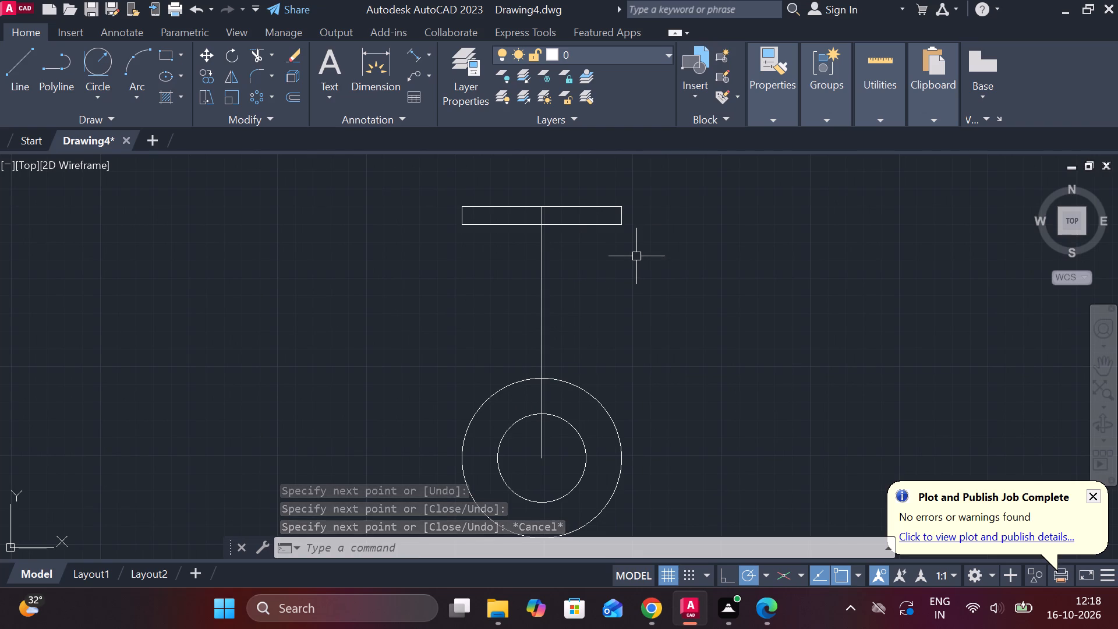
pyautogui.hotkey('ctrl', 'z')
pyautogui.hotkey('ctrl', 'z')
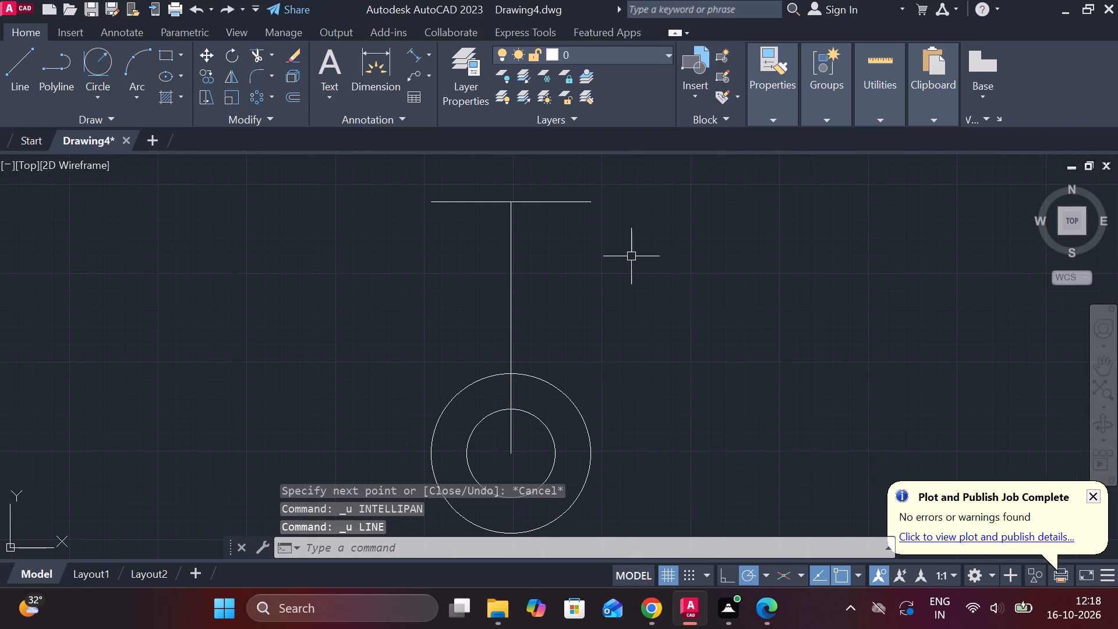
# Draw connected lines from the vertical line's top end: 25 left, 45 down, 50 right, and up past the horizontal top line.
pyautogui.press('l')
pyautogui.press('Return')
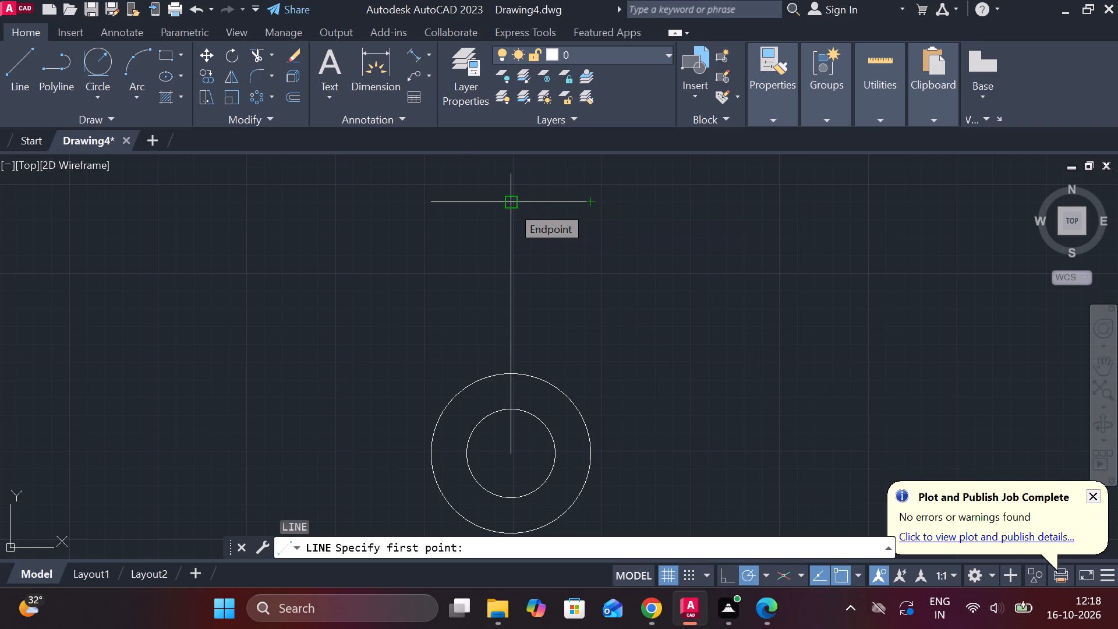
pyautogui.click(511, 206)
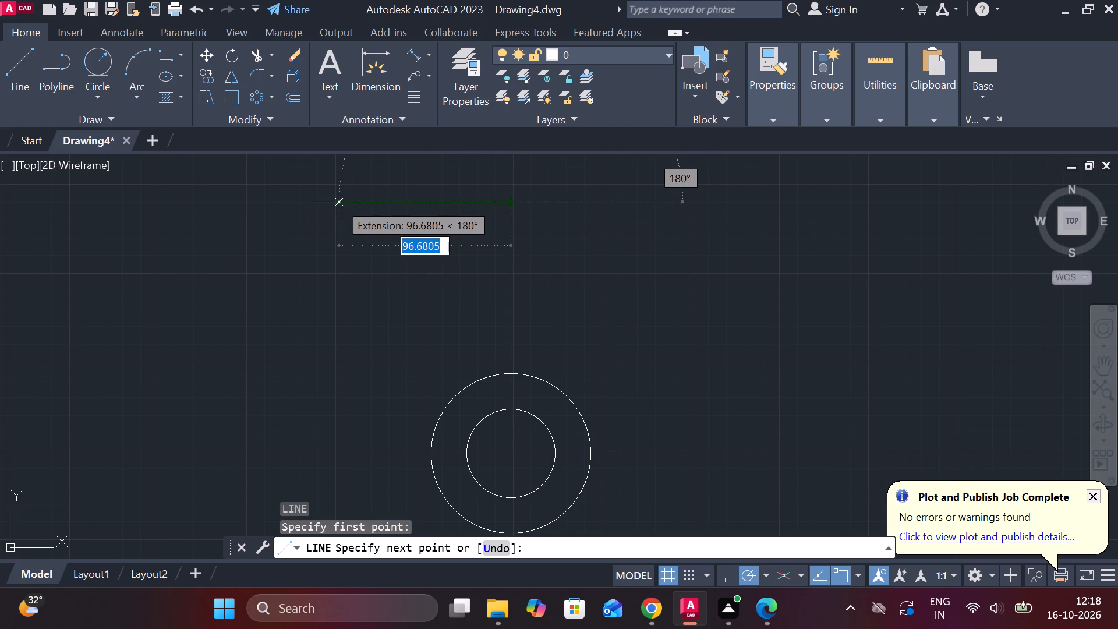
pyautogui.write('25')
pyautogui.press('space')
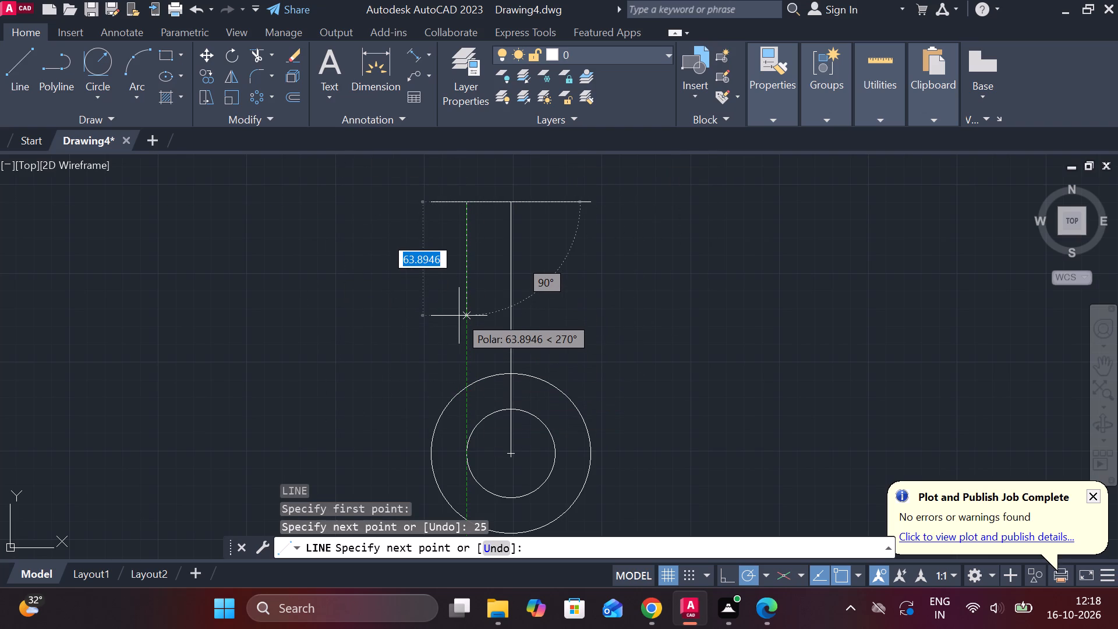
pyautogui.write('45')
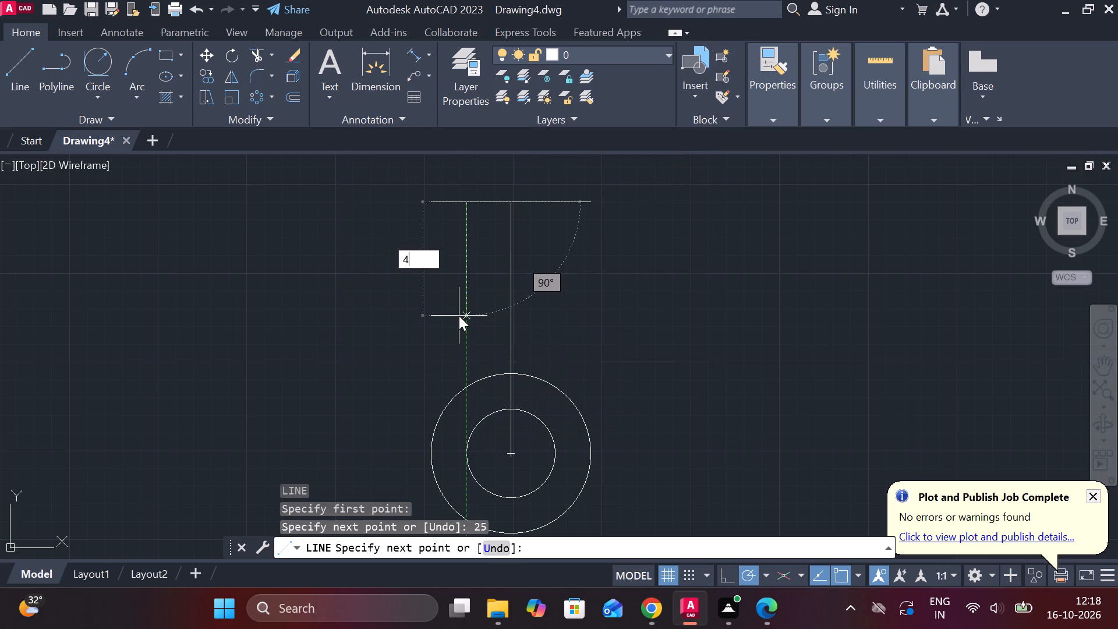
pyautogui.press('space')
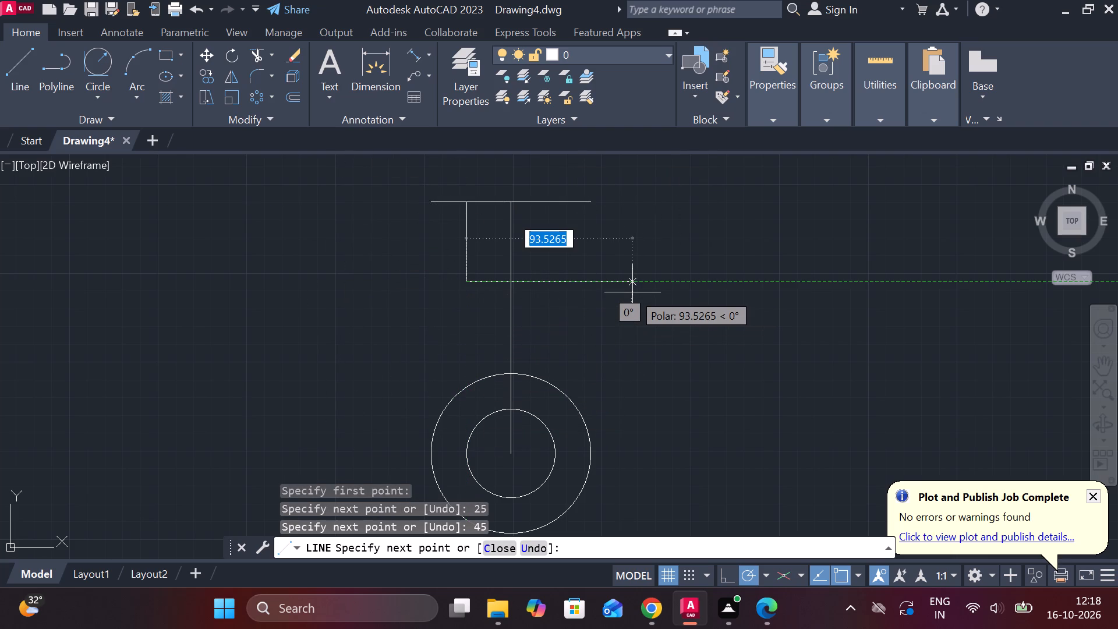
pyautogui.write('50')
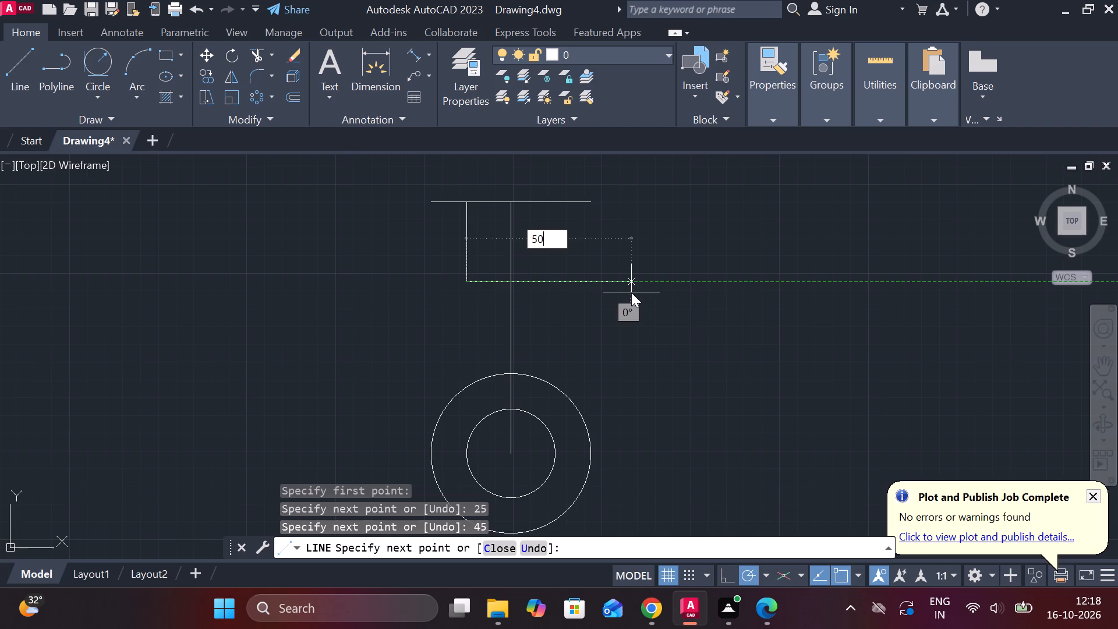
pyautogui.press('space')
pyautogui.click(556, 179)
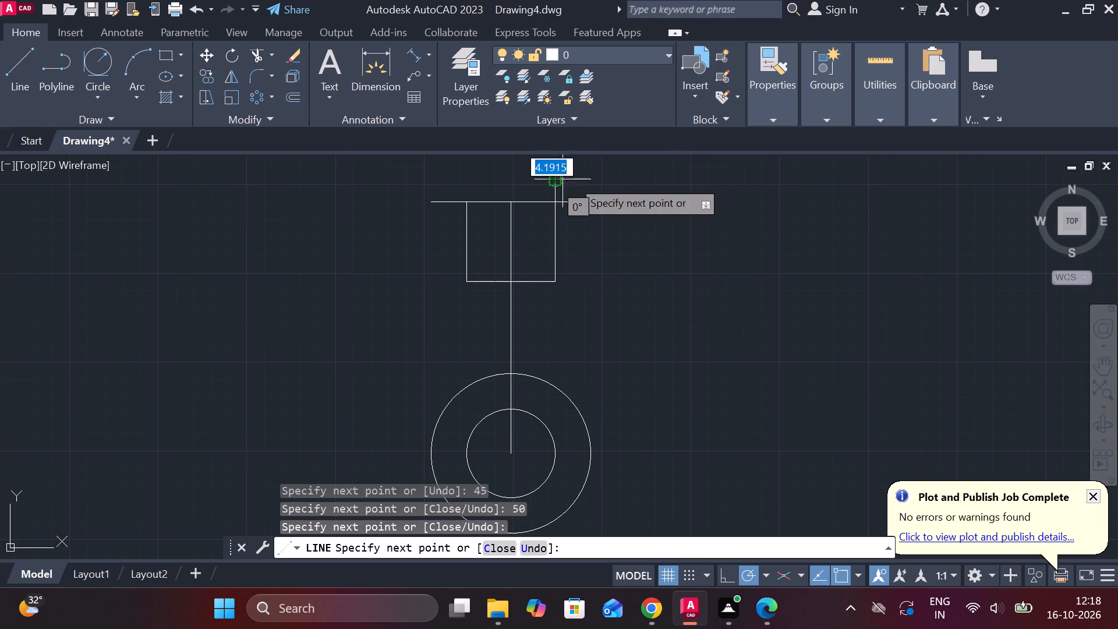
pyautogui.press('Escape')
# Trim the side line above the top edge and both ends of the top line that overhang the 50 by 45 rectangle.
pyautogui.moveTo(615, 256); pyautogui.dragTo(654, 282, button='middle')
pyautogui.write('TR')
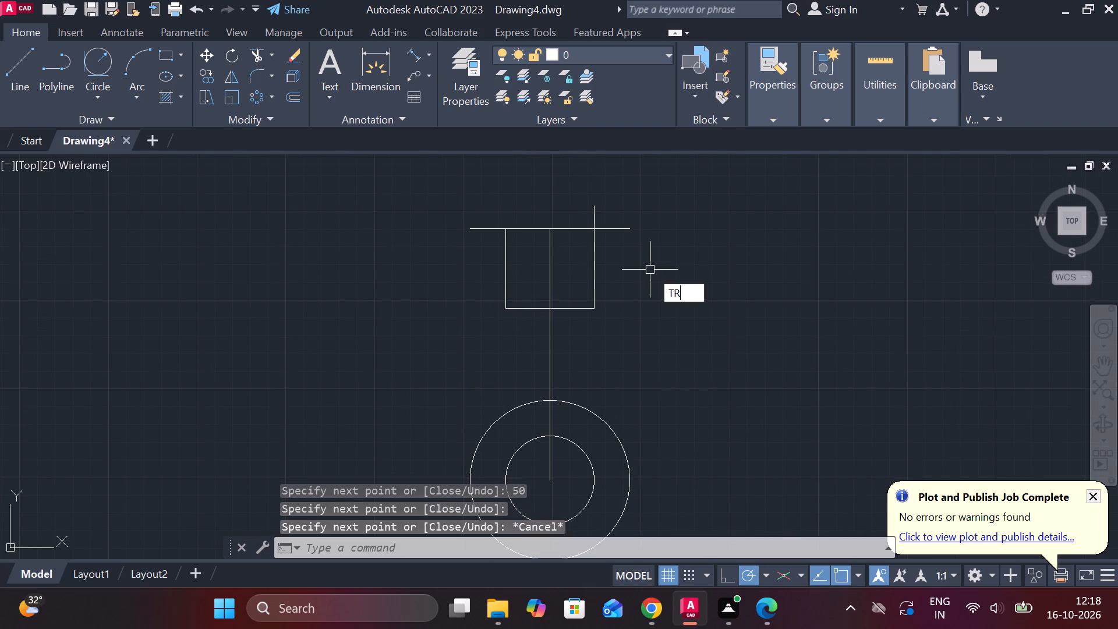
pyautogui.press('space')
pyautogui.click(598, 214)
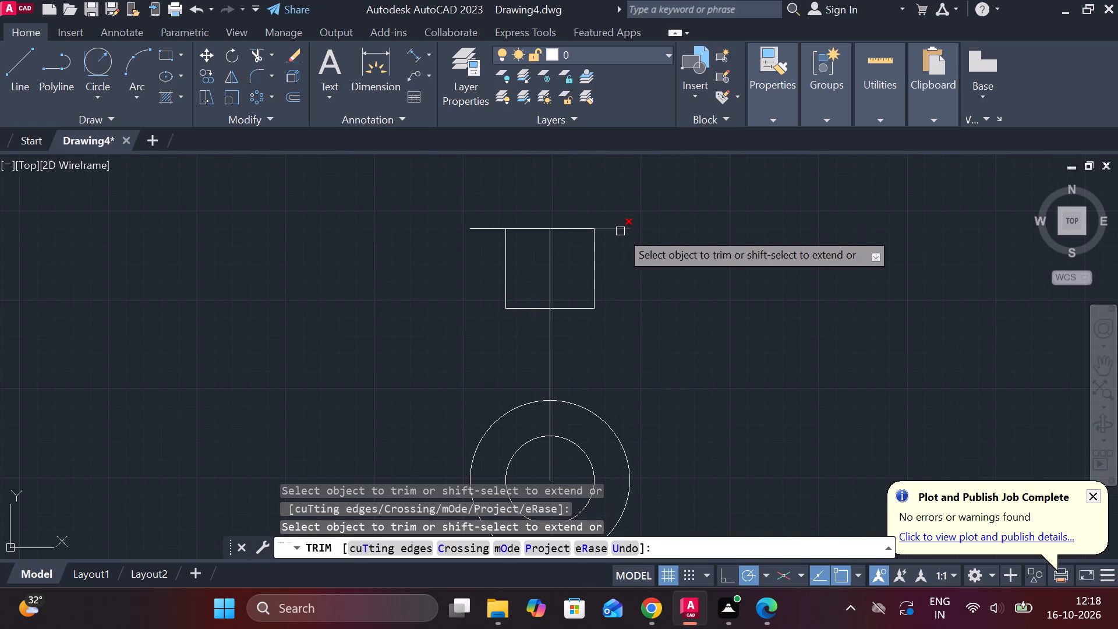
pyautogui.click(620, 231)
pyautogui.click(495, 233)
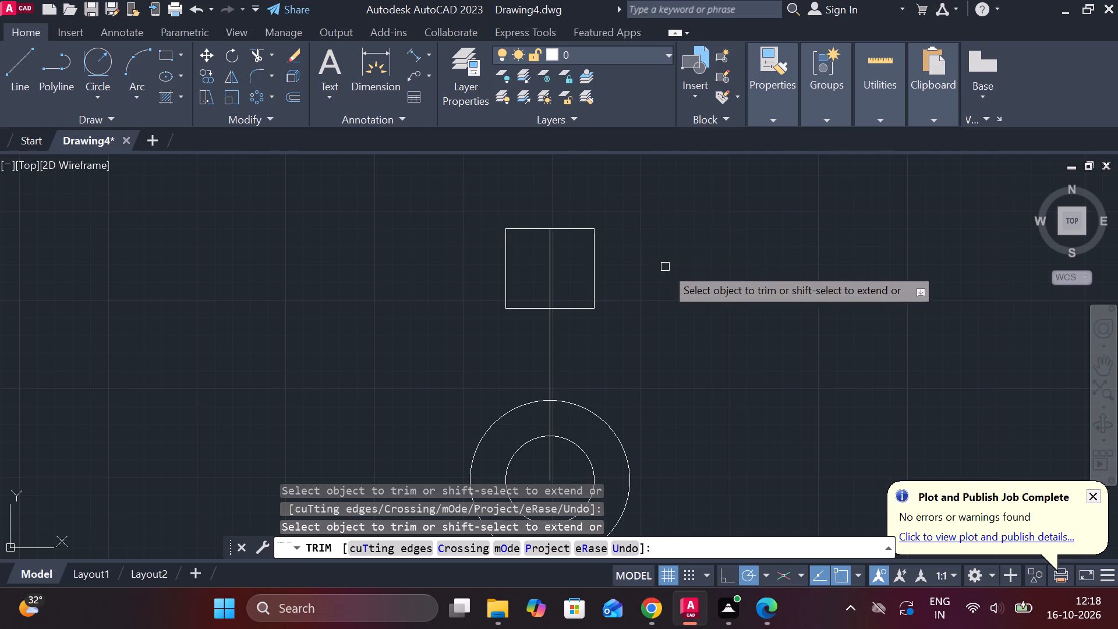
pyautogui.press('Escape')
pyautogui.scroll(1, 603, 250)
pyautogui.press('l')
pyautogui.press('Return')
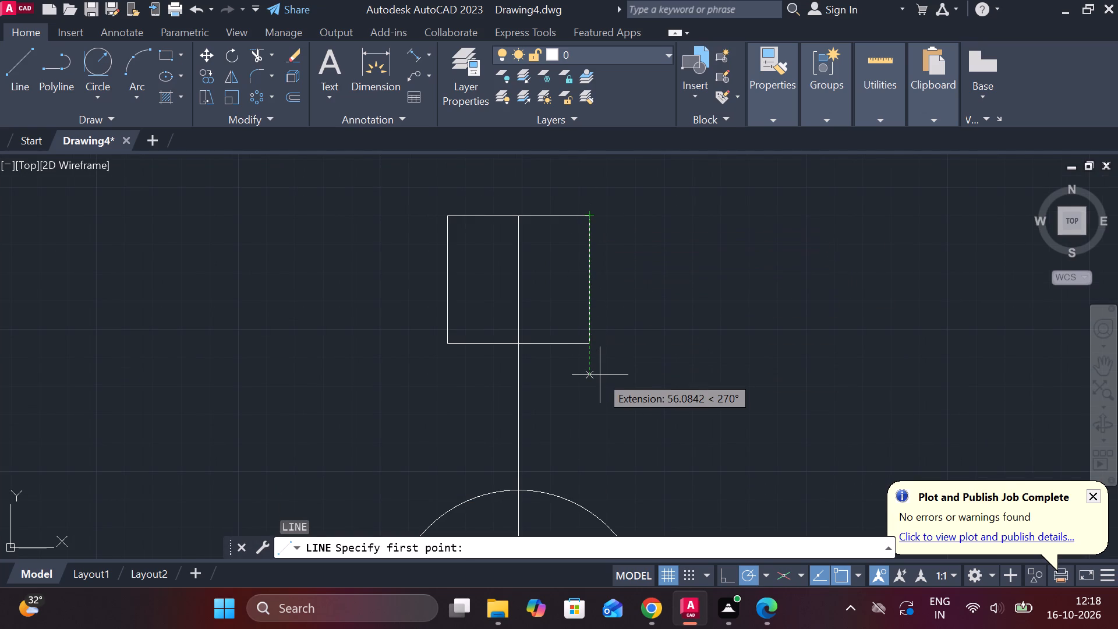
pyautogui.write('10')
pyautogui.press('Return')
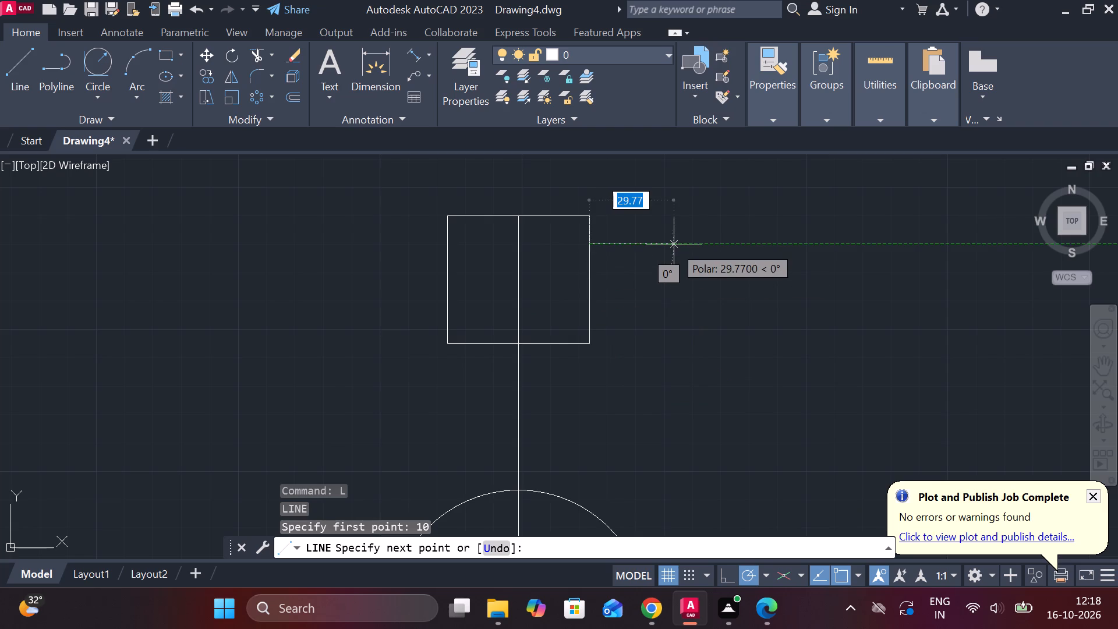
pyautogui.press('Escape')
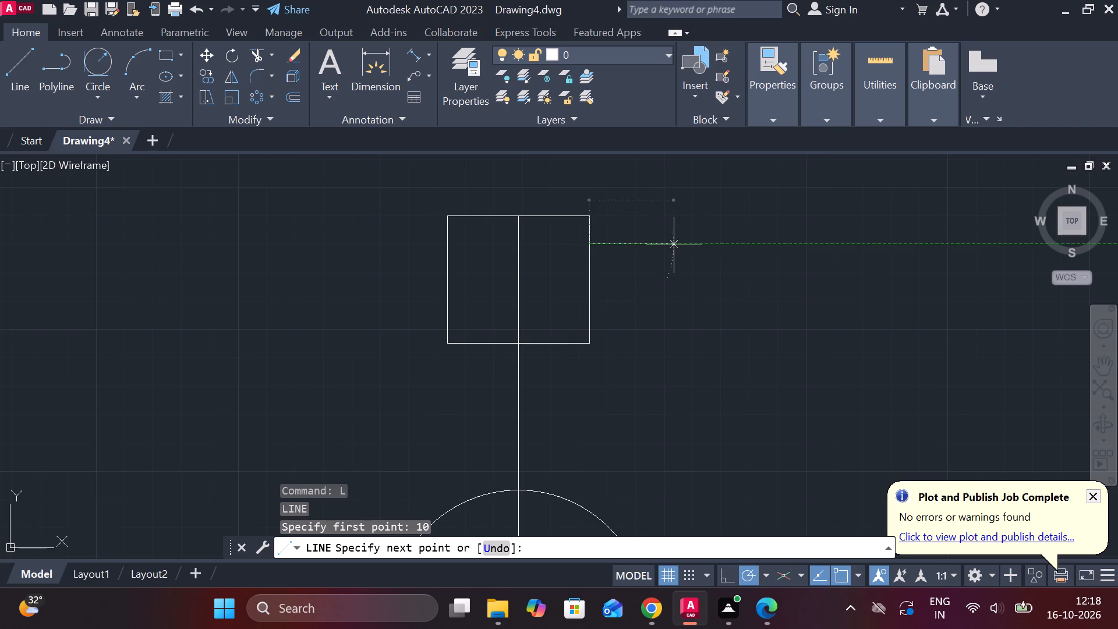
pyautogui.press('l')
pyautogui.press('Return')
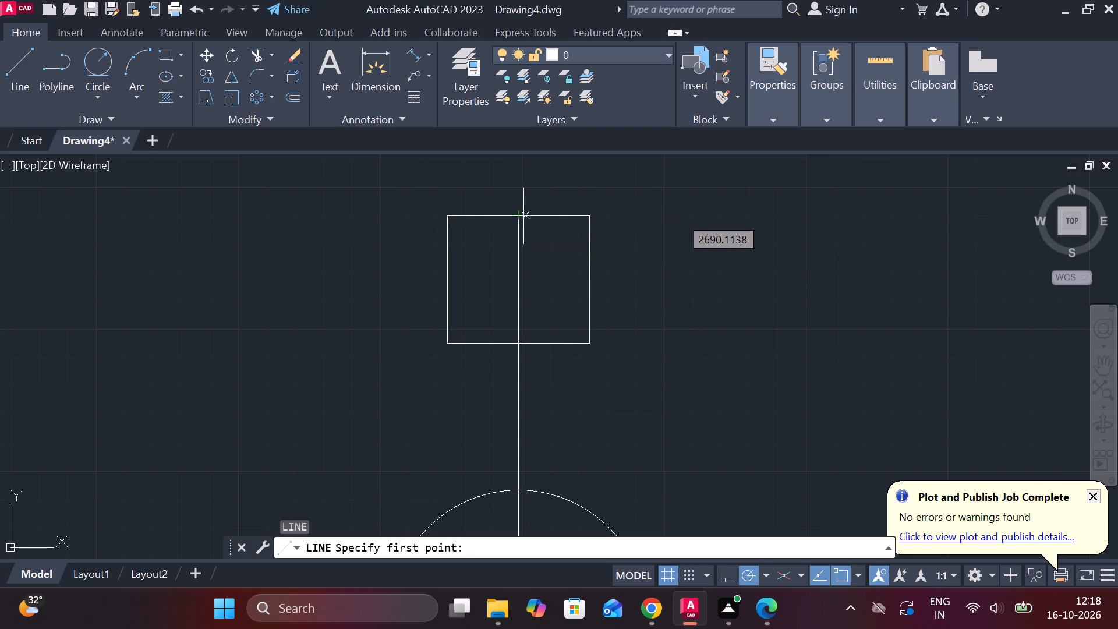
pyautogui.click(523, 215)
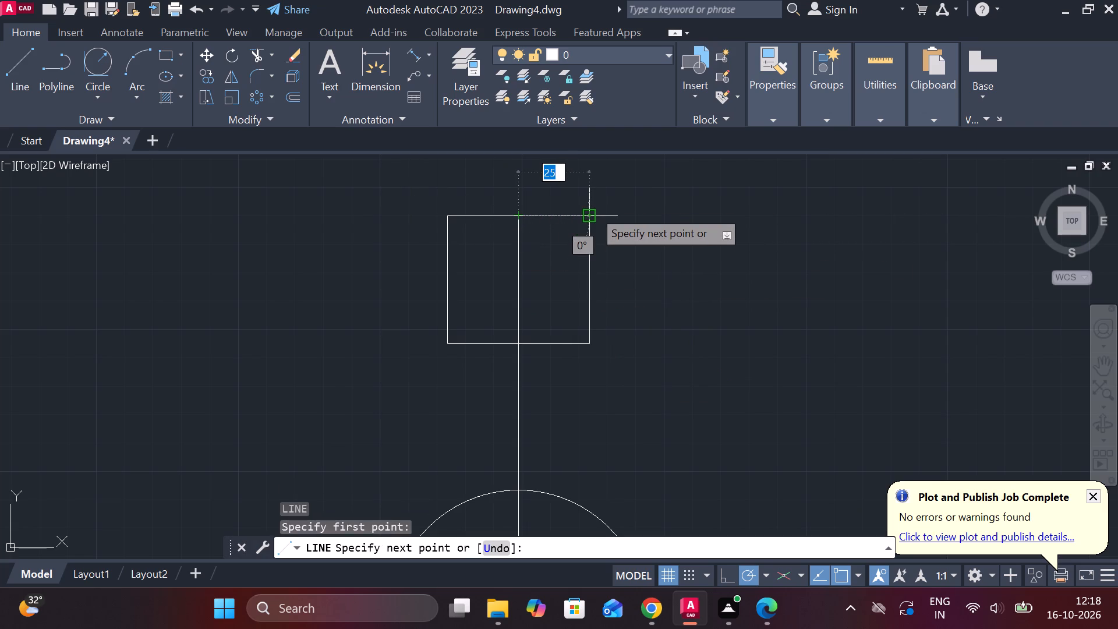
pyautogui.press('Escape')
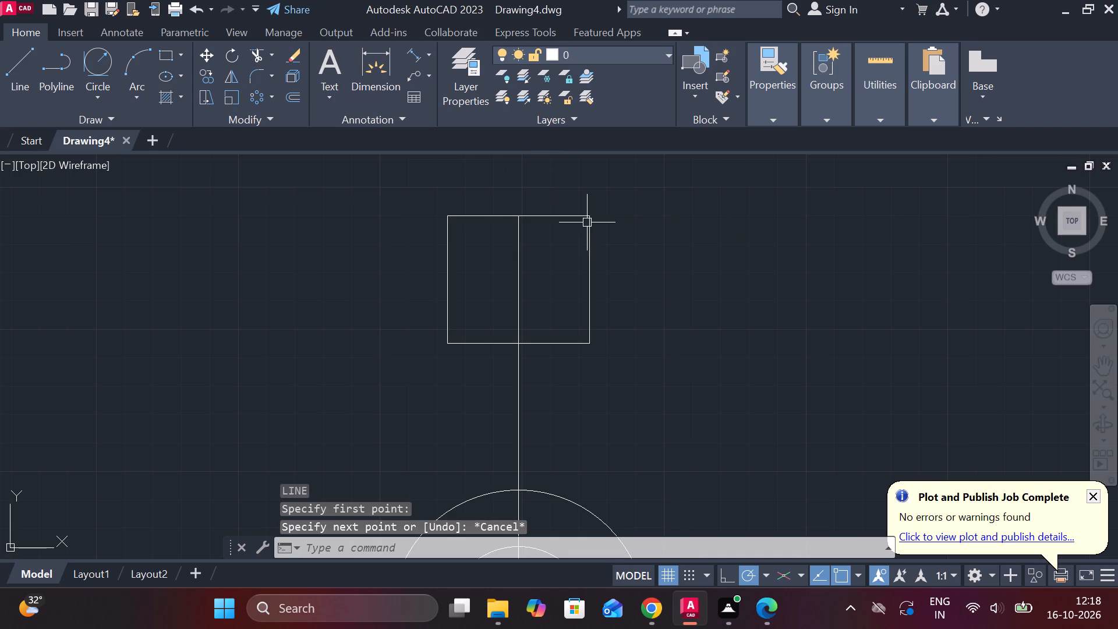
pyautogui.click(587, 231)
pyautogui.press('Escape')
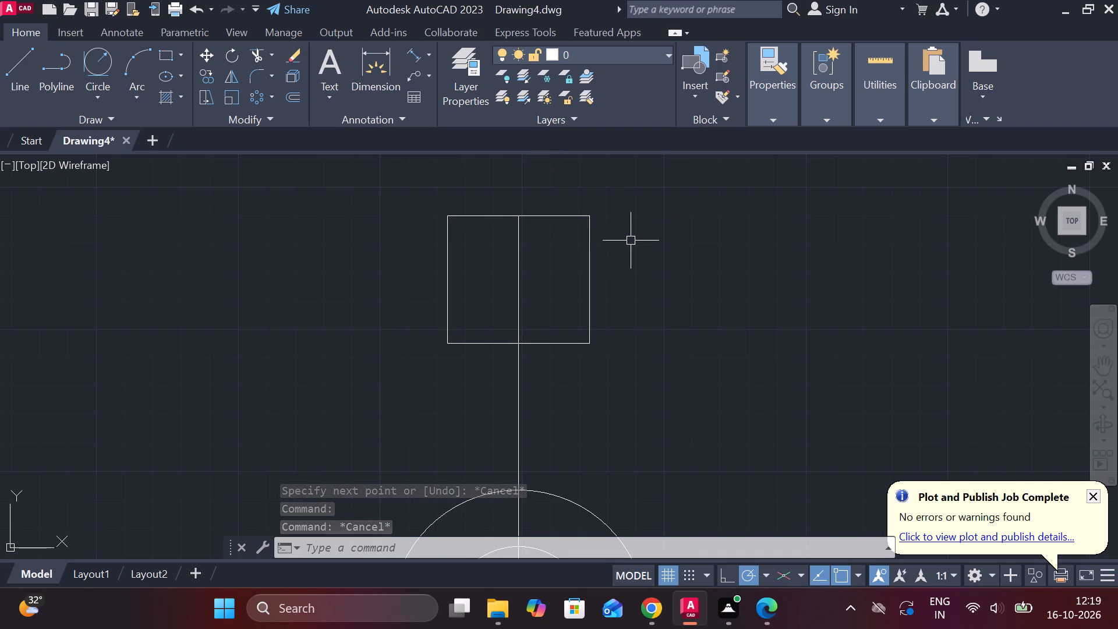
# Draw connected lines starting 10 below the vertical line's top end: 45 right, 5 down and 90 left.
pyautogui.press('l')
pyautogui.press('Return')
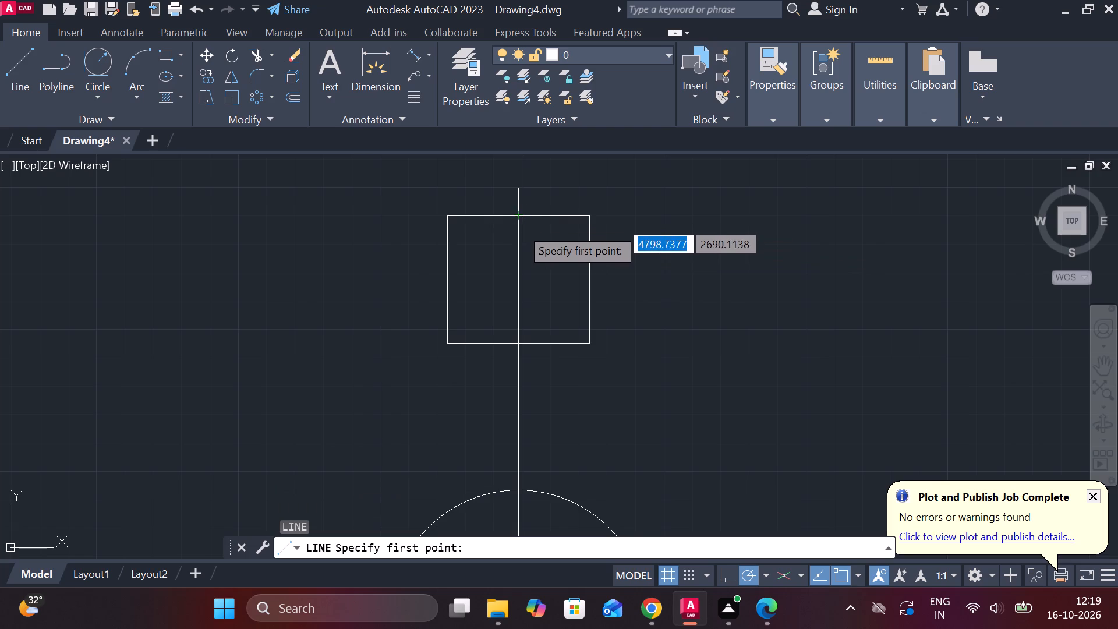
pyautogui.write('10')
pyautogui.press('Return')
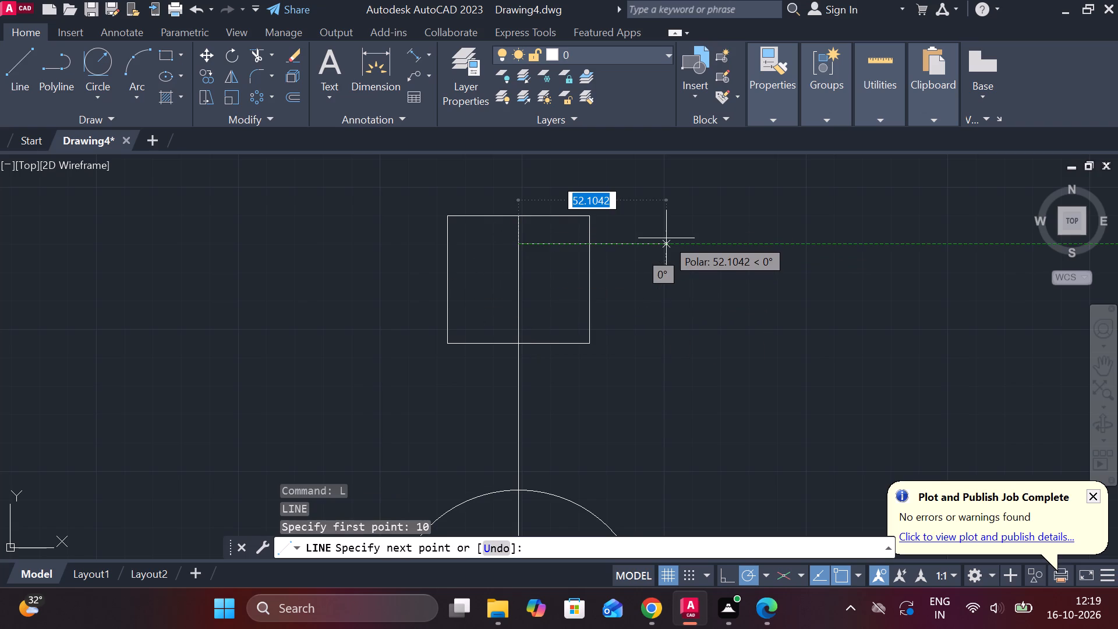
pyautogui.write('45')
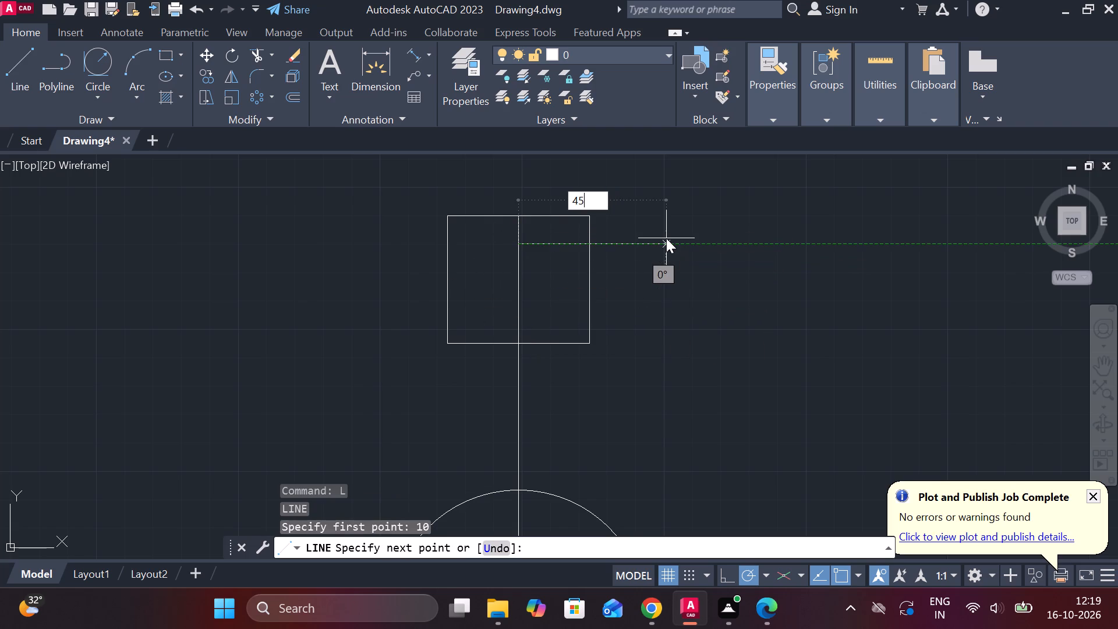
pyautogui.press('space')
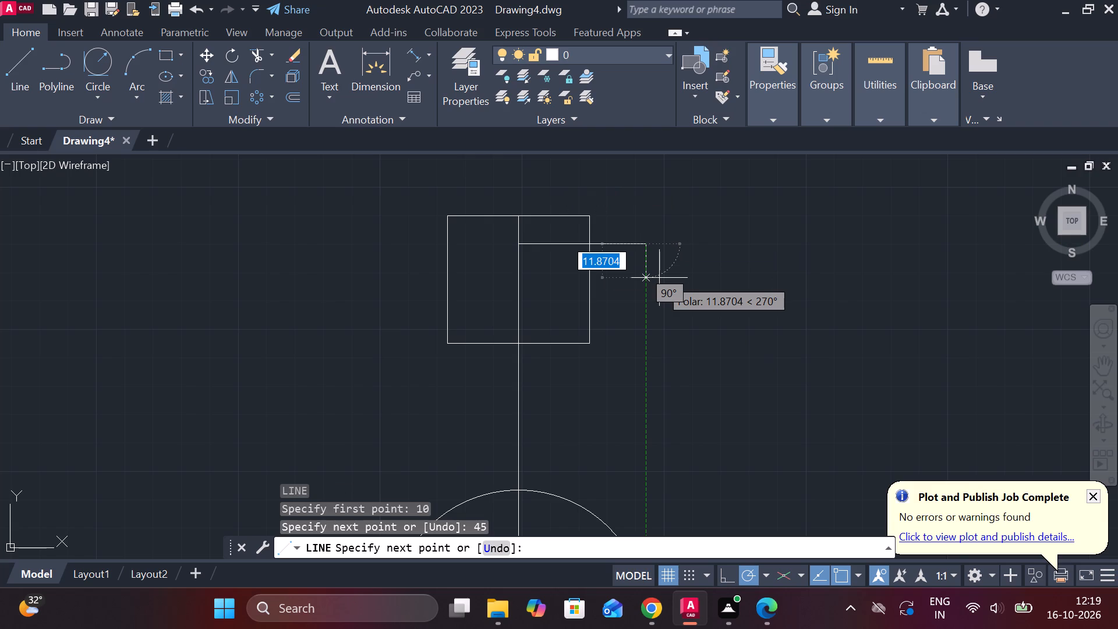
pyautogui.scroll(2, 659, 263)
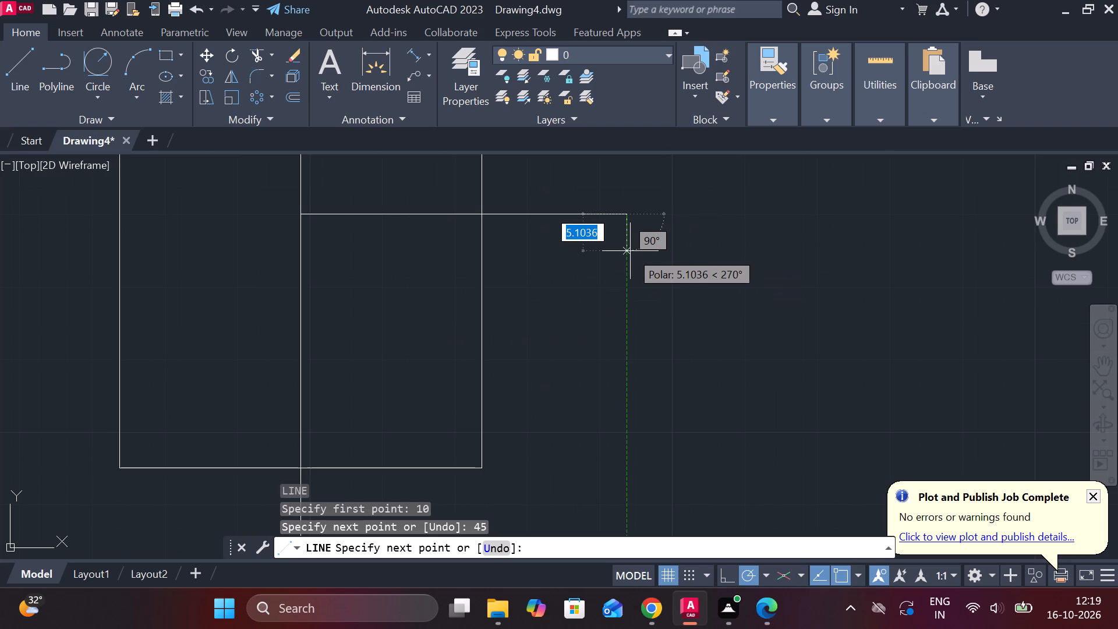
pyautogui.write('5')
pyautogui.press('space')
pyautogui.moveTo(408, 241); pyautogui.dragTo(526, 295, button='middle')
pyautogui.moveTo(348, 285); pyautogui.dragTo(515, 361, button='middle')
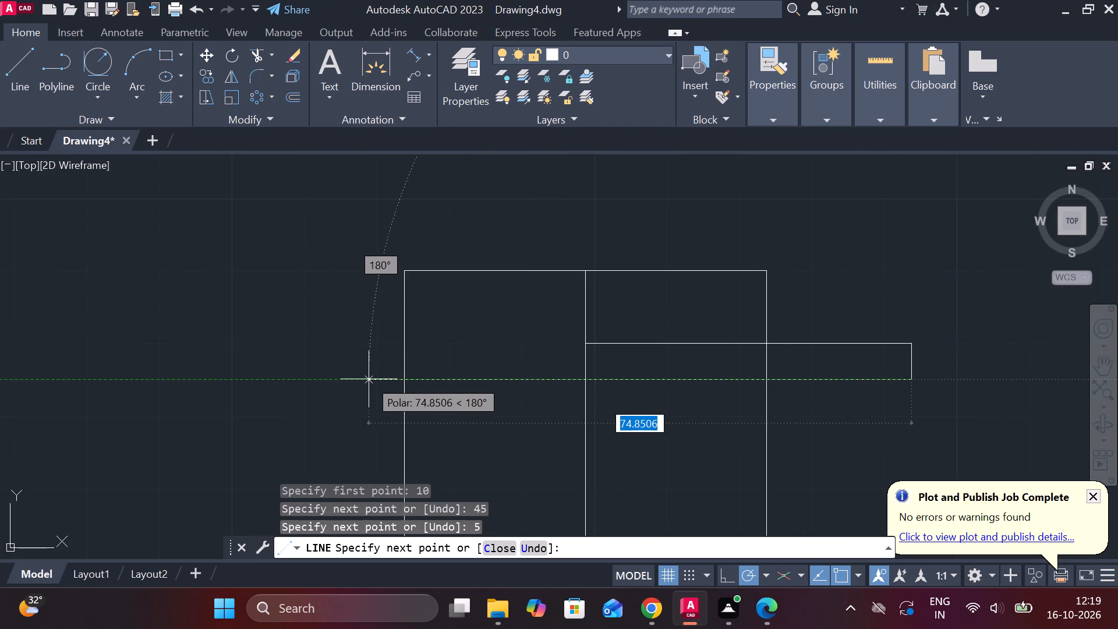
pyautogui.write('90')
pyautogui.press('Return')
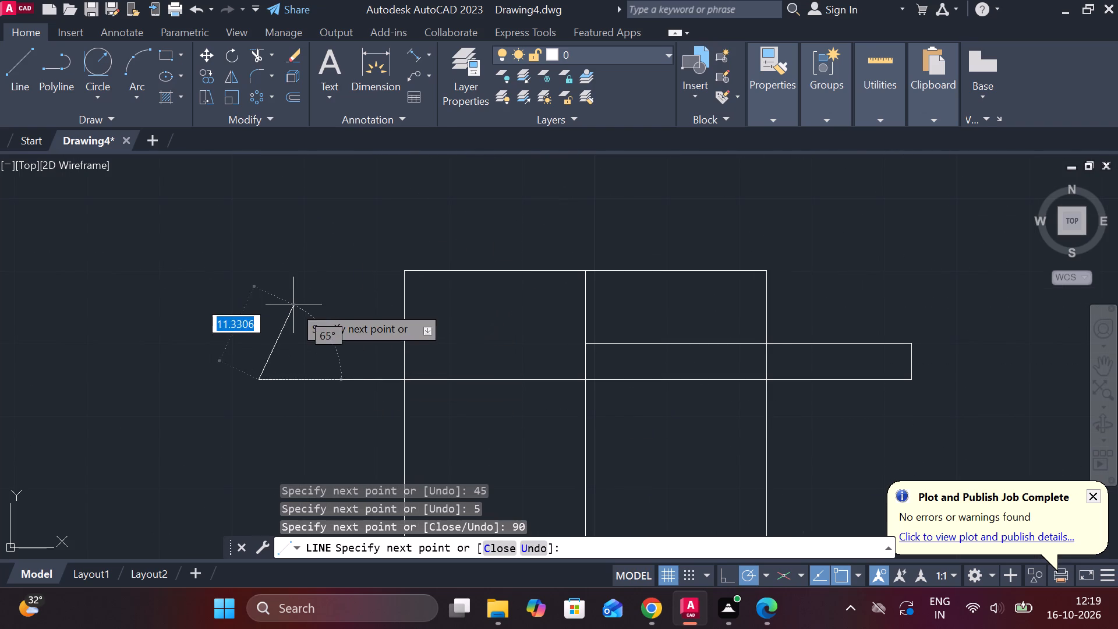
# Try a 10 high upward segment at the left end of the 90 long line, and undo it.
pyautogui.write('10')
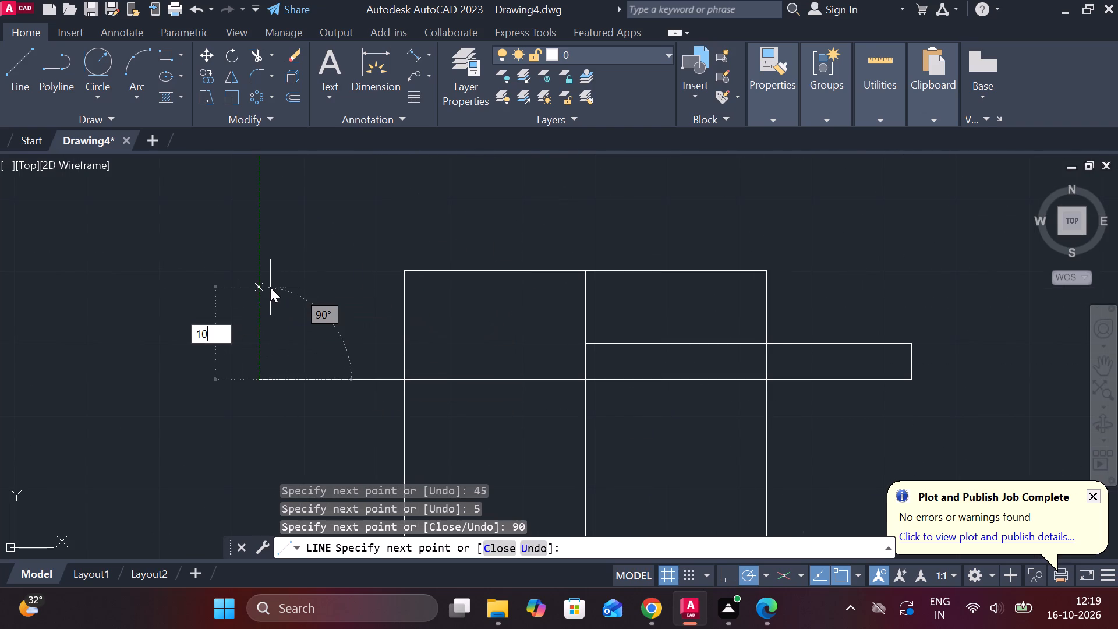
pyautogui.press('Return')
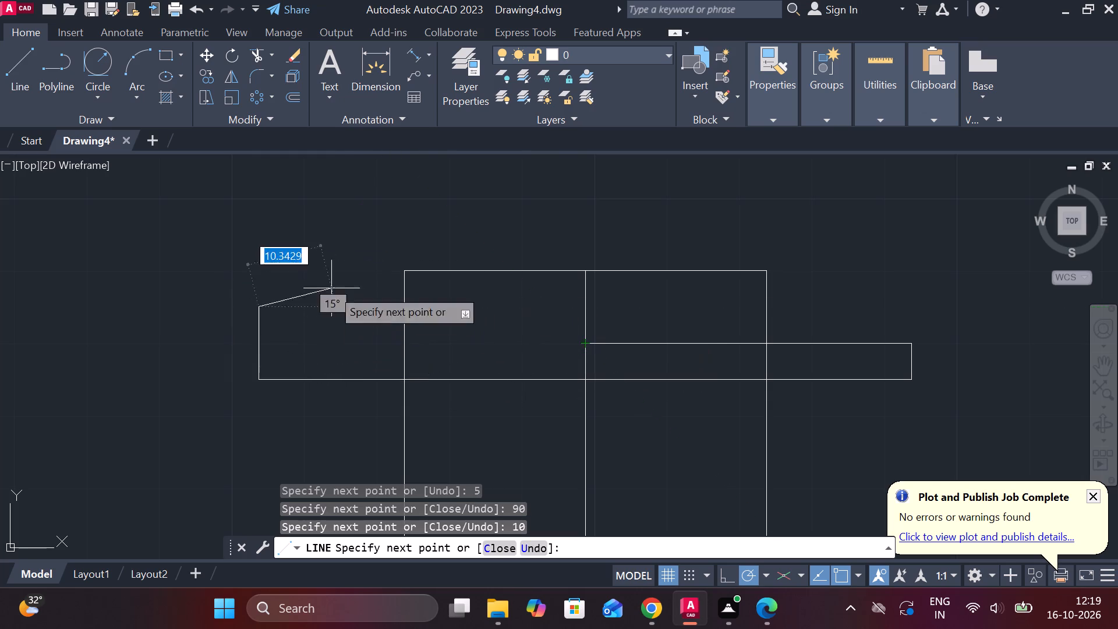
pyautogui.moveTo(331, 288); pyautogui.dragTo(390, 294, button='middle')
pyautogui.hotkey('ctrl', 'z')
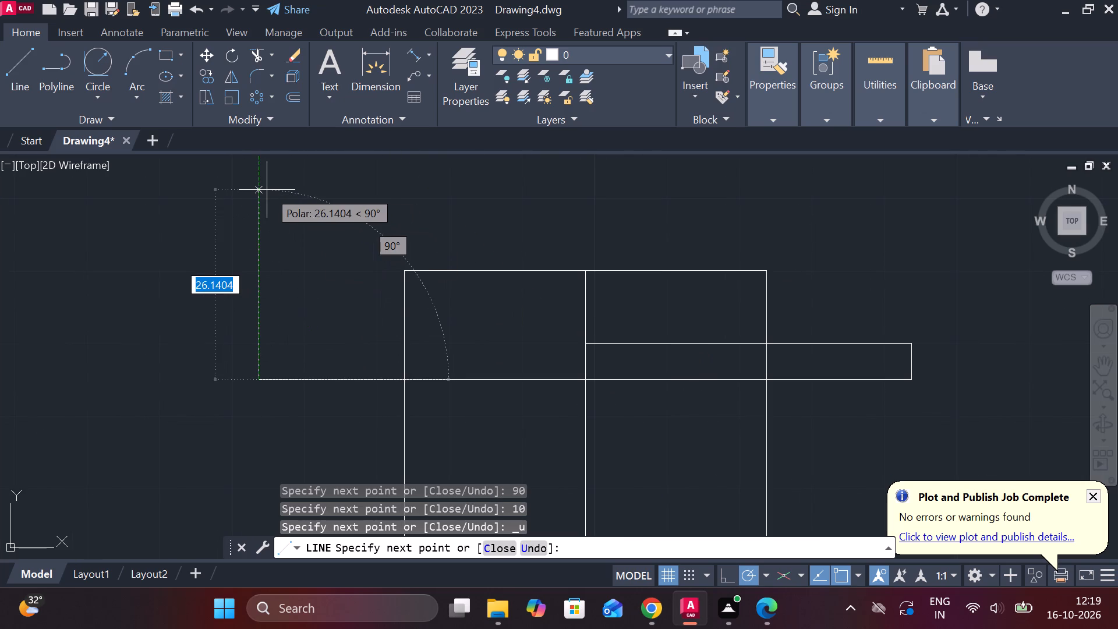
# Close the strip by drawing 5 up from its lower left corner and back to the starting point on the vertical line.
pyautogui.write('5')
pyautogui.press('space')
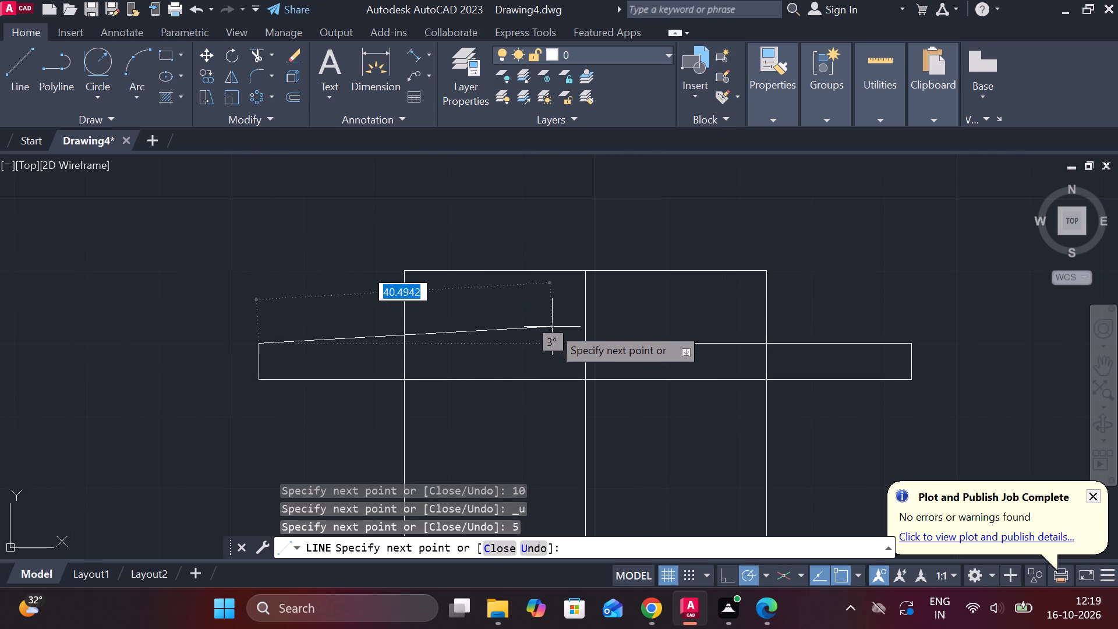
pyautogui.click(589, 344)
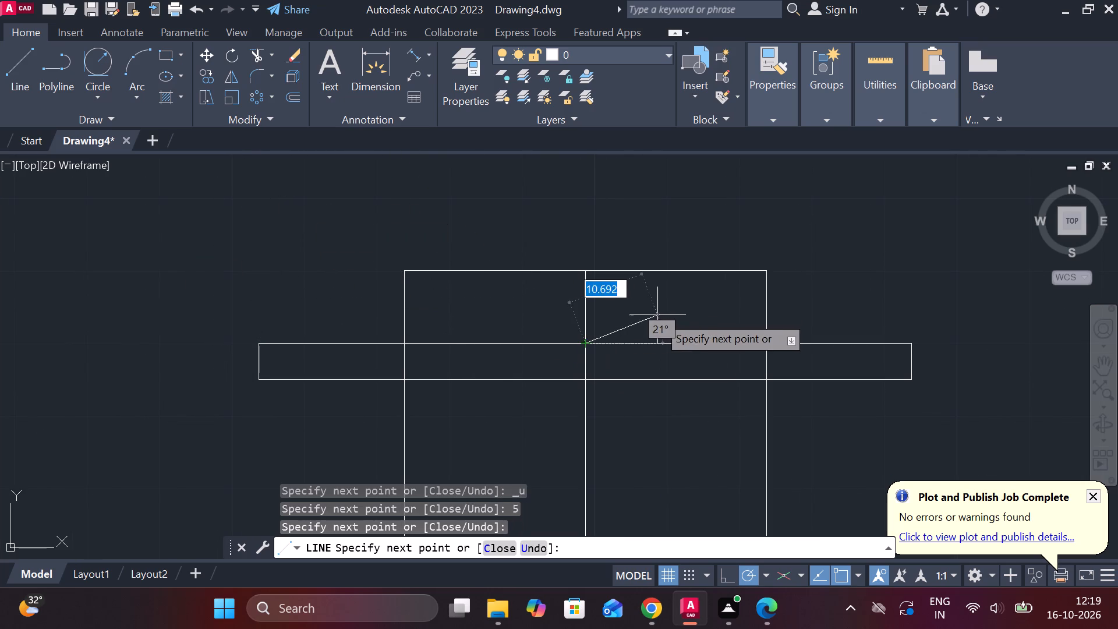
pyautogui.press('Escape')
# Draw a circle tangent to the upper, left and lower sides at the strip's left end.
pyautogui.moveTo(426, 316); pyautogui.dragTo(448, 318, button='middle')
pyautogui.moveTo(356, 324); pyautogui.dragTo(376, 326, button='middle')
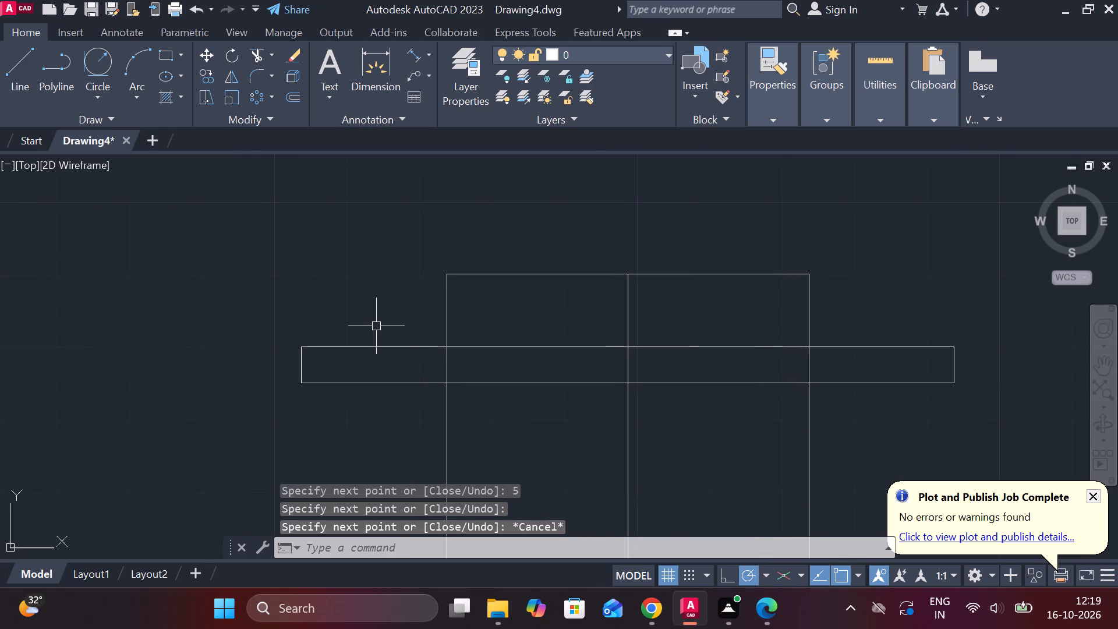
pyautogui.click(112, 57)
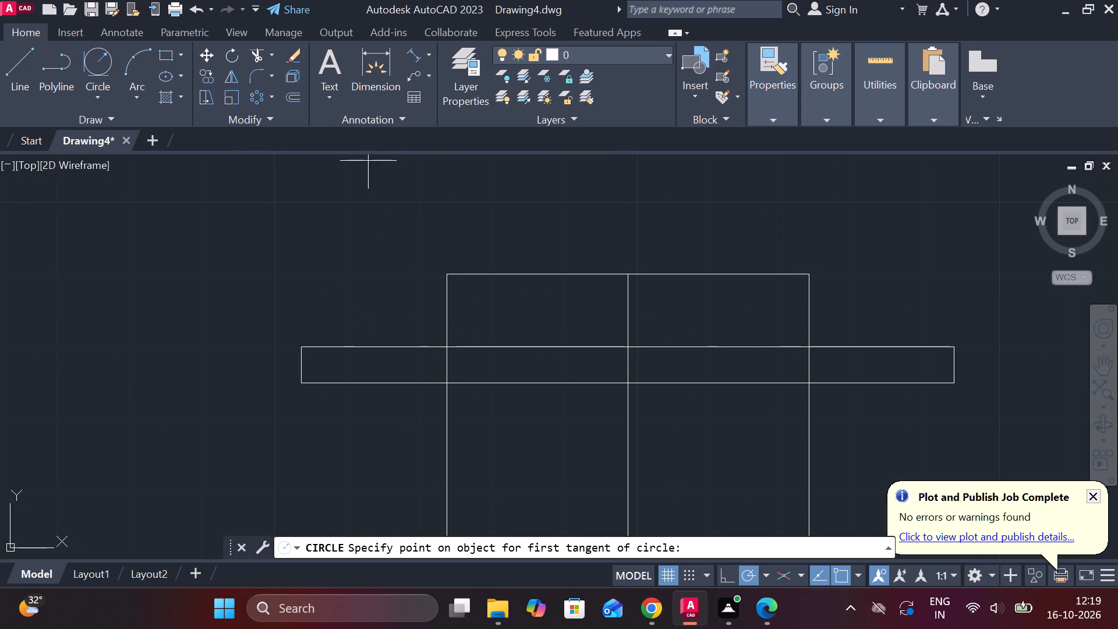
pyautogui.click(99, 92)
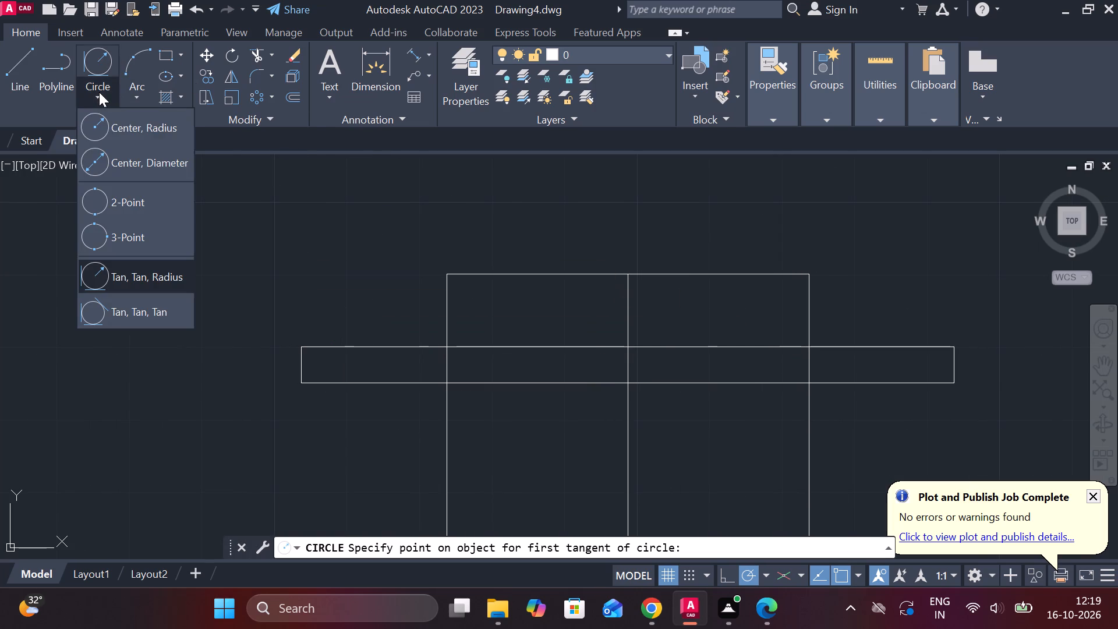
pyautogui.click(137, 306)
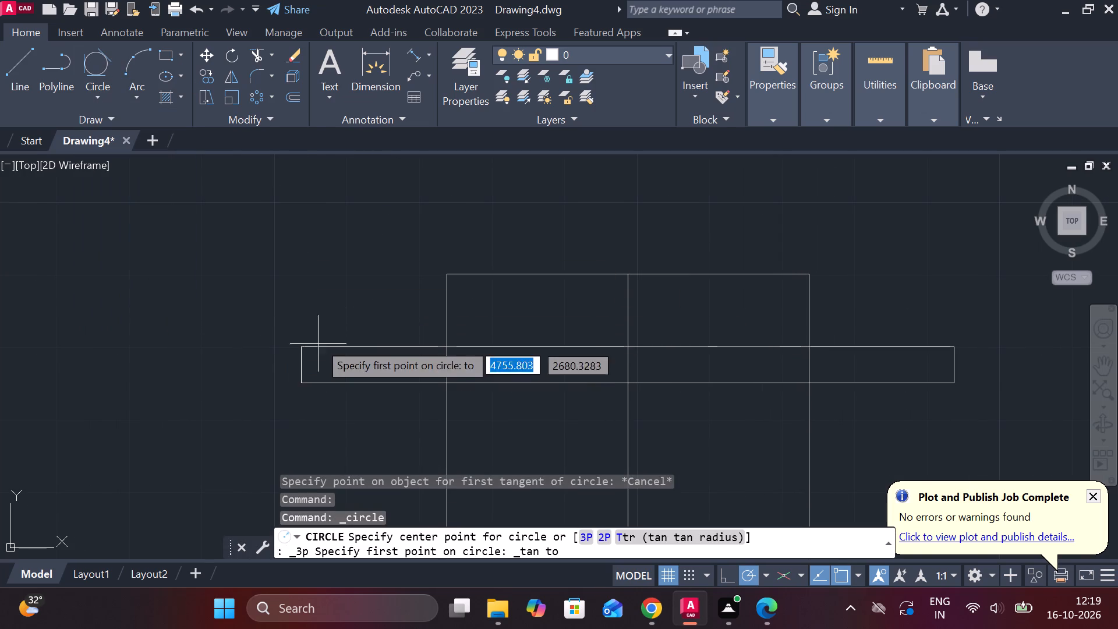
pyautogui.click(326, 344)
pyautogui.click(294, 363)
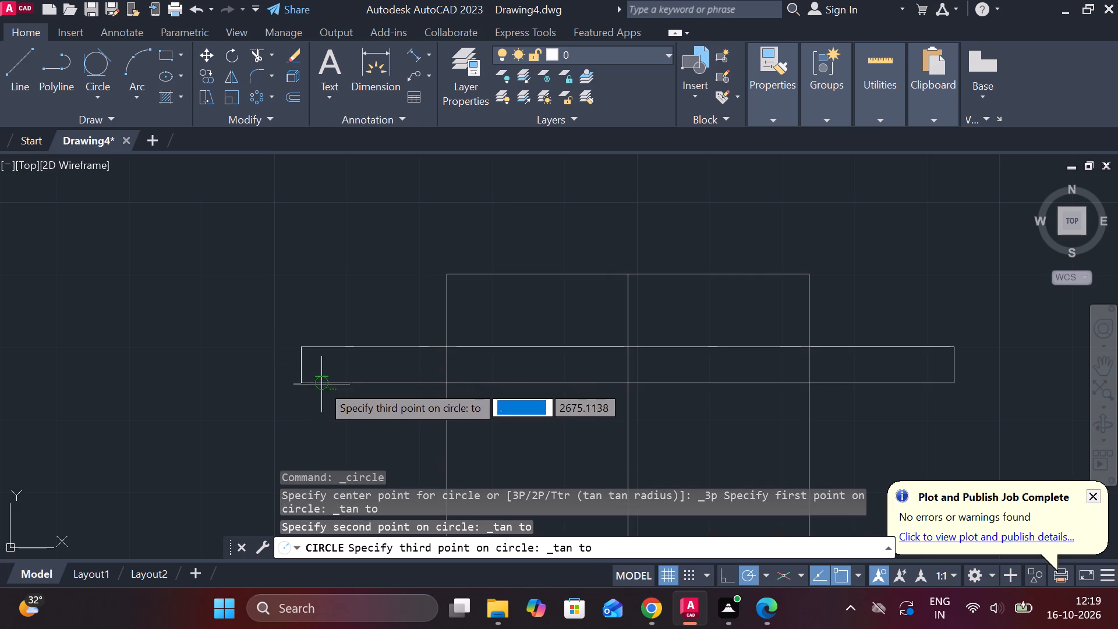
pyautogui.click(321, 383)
# Check the radius of the tangent circle in the strip's left end.
pyautogui.click(429, 59)
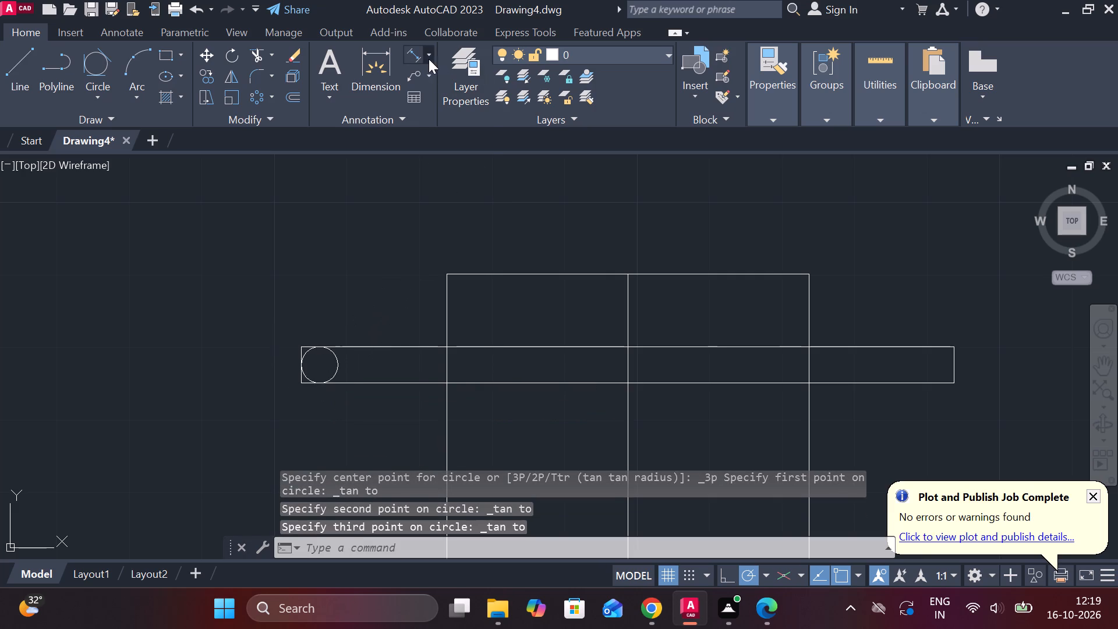
pyautogui.click(430, 211)
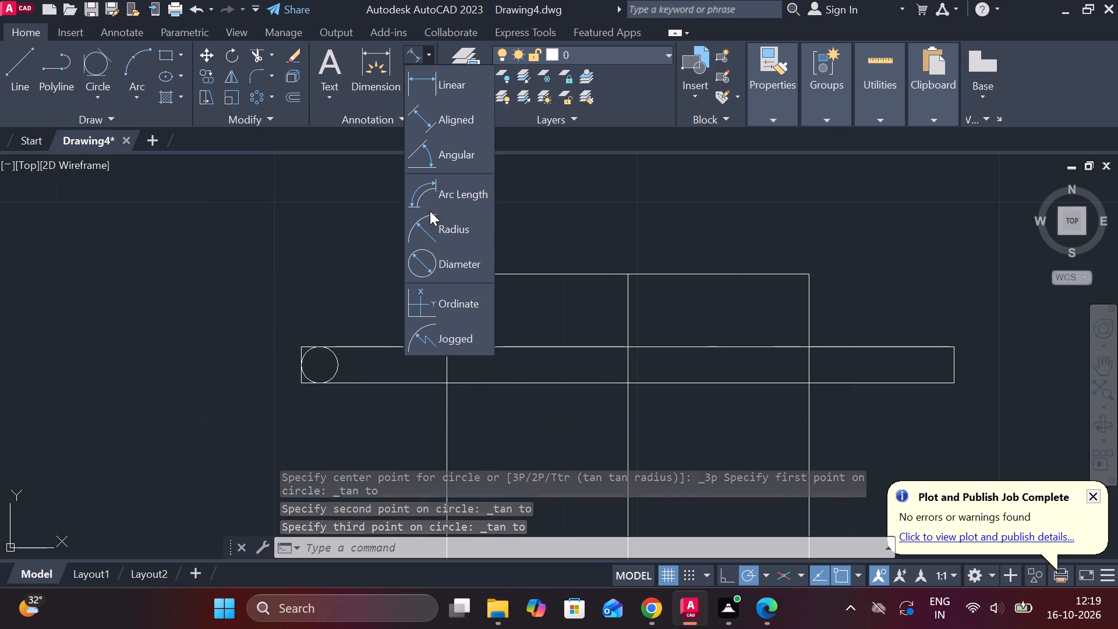
pyautogui.click(425, 235)
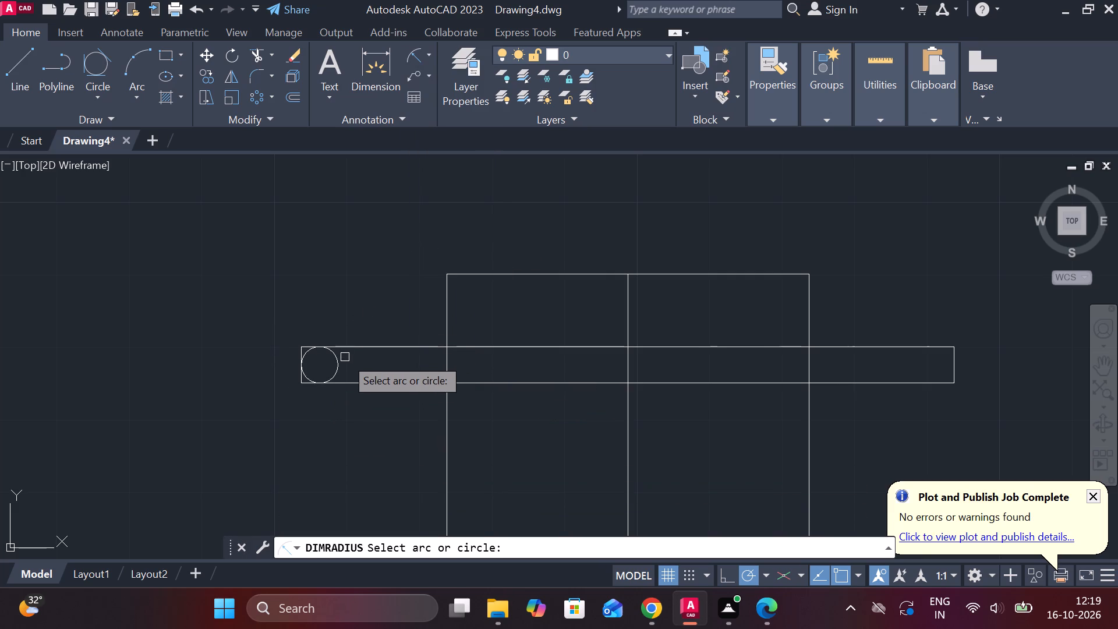
pyautogui.click(342, 358)
pyautogui.click(338, 362)
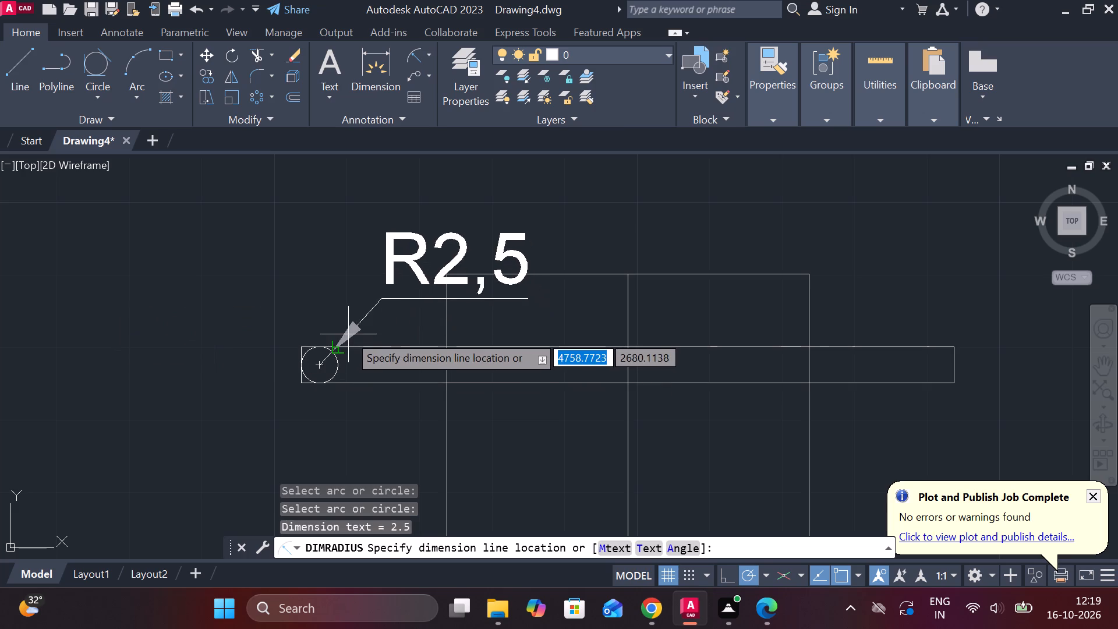
pyautogui.moveTo(348, 309); pyautogui.dragTo(385, 275, button='middle')
pyautogui.press('Escape')
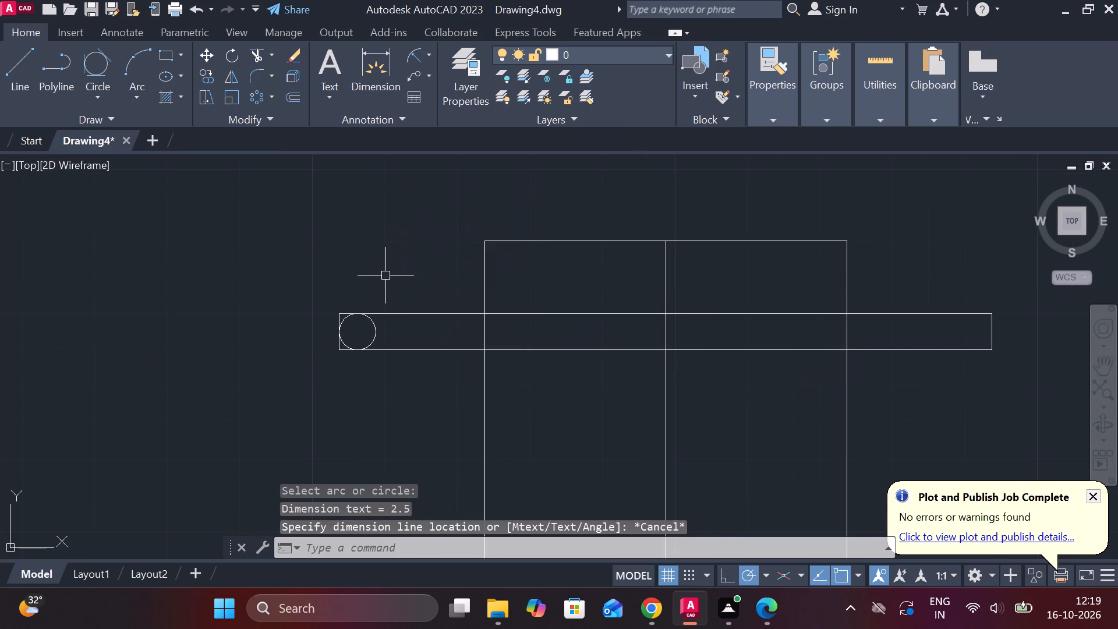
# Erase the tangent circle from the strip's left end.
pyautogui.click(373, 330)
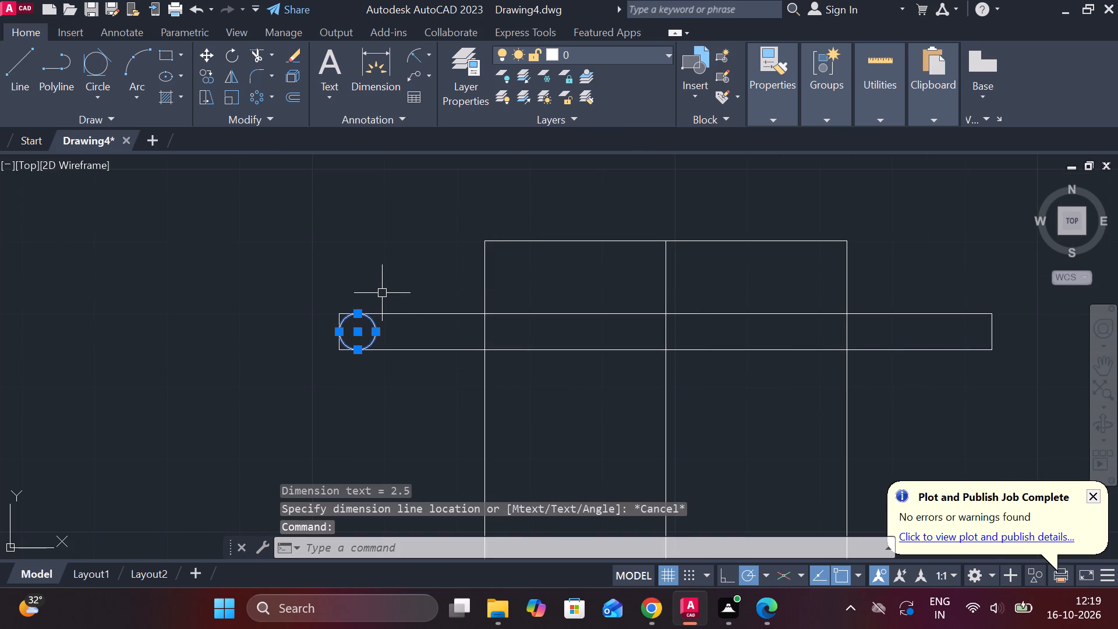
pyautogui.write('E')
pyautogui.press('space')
# Draw connected lines from the strip's lower left corner: 5 down, 90 right, and up to the strip's lower right corner.
pyautogui.press('l')
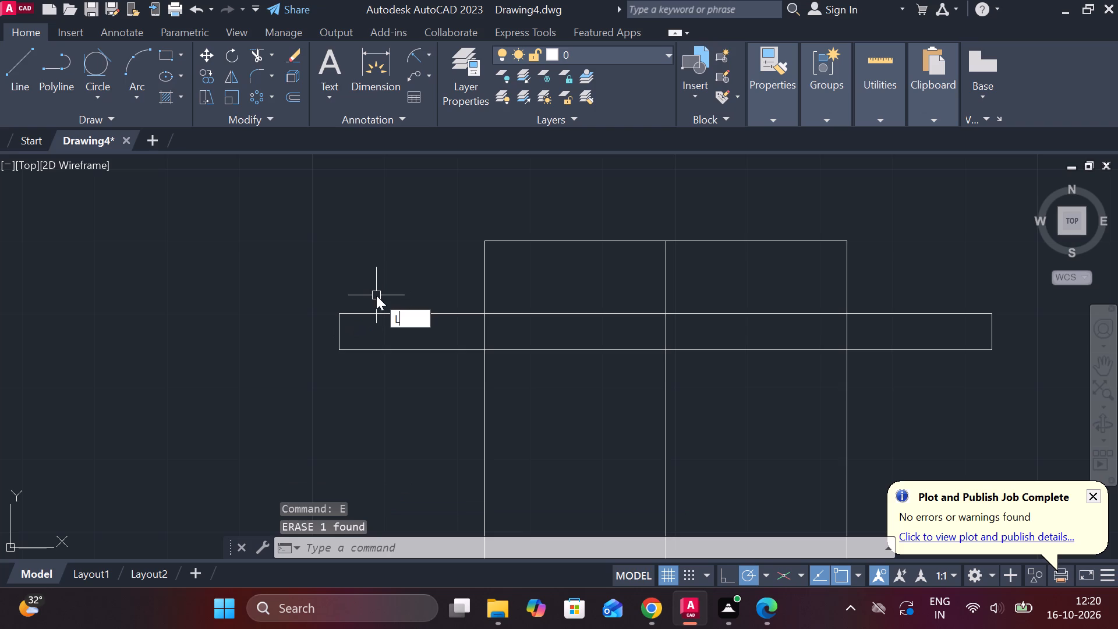
pyautogui.press('Return')
pyautogui.click(334, 355)
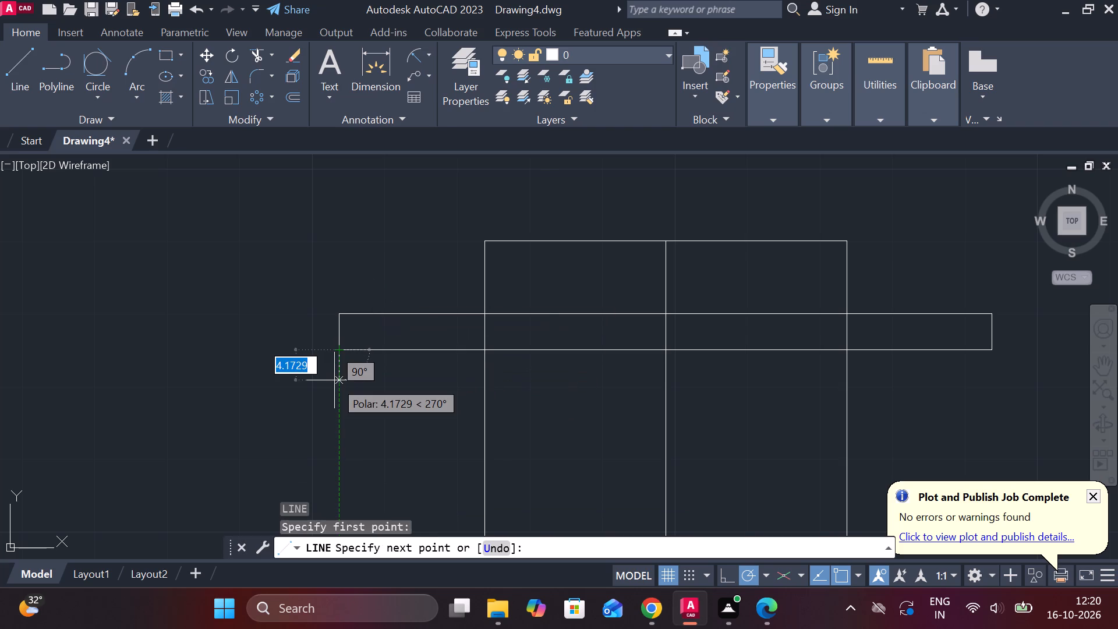
pyautogui.write('5')
pyautogui.press('space')
pyautogui.moveTo(795, 393); pyautogui.dragTo(441, 450, button='middle')
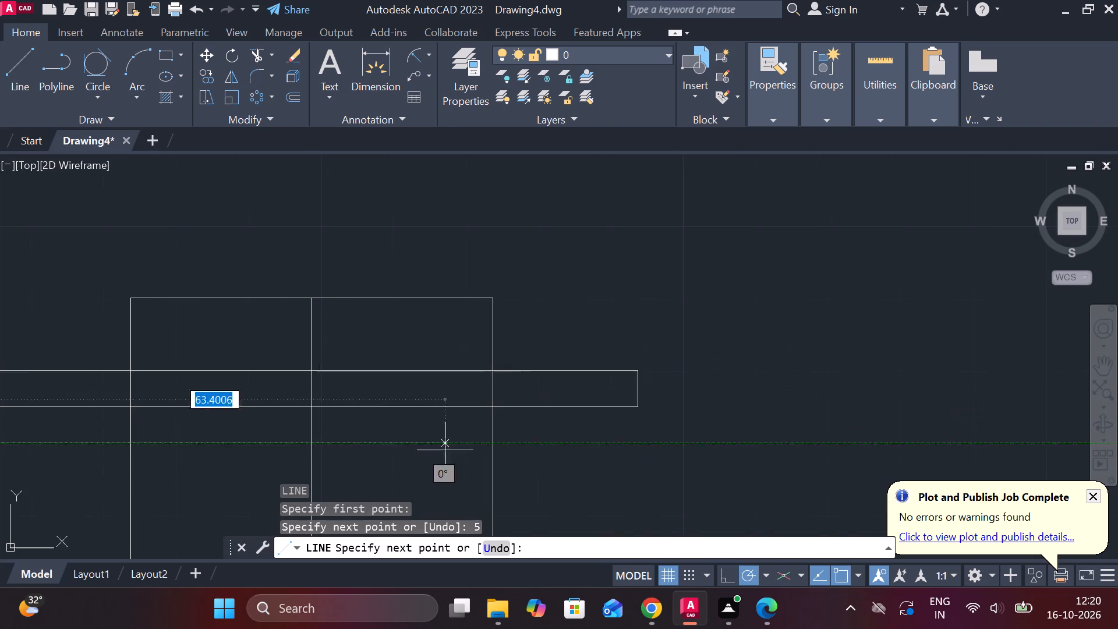
pyautogui.write('90')
pyautogui.press('Return')
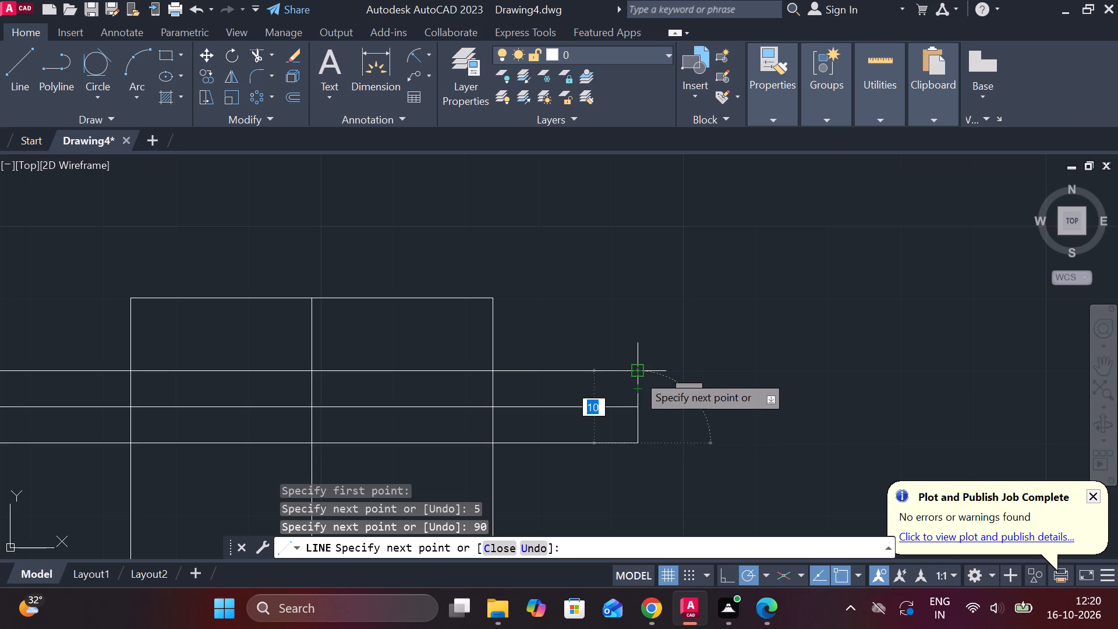
pyautogui.click(636, 412)
pyautogui.press('Escape')
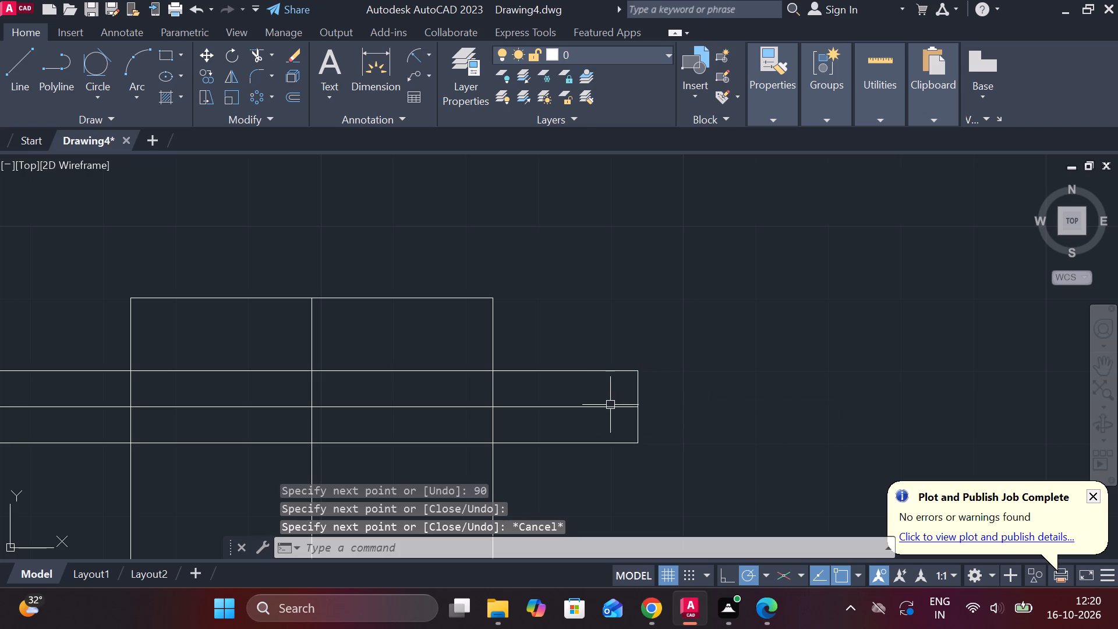
# Erase the horizontal line dividing the strip lengthwise.
pyautogui.click(610, 405)
pyautogui.write('E')
pyautogui.press('space')
# Draw a circle tangent to the top, left and bottom edges inside the strip's left end.
pyautogui.scroll(-2, 726, 394)
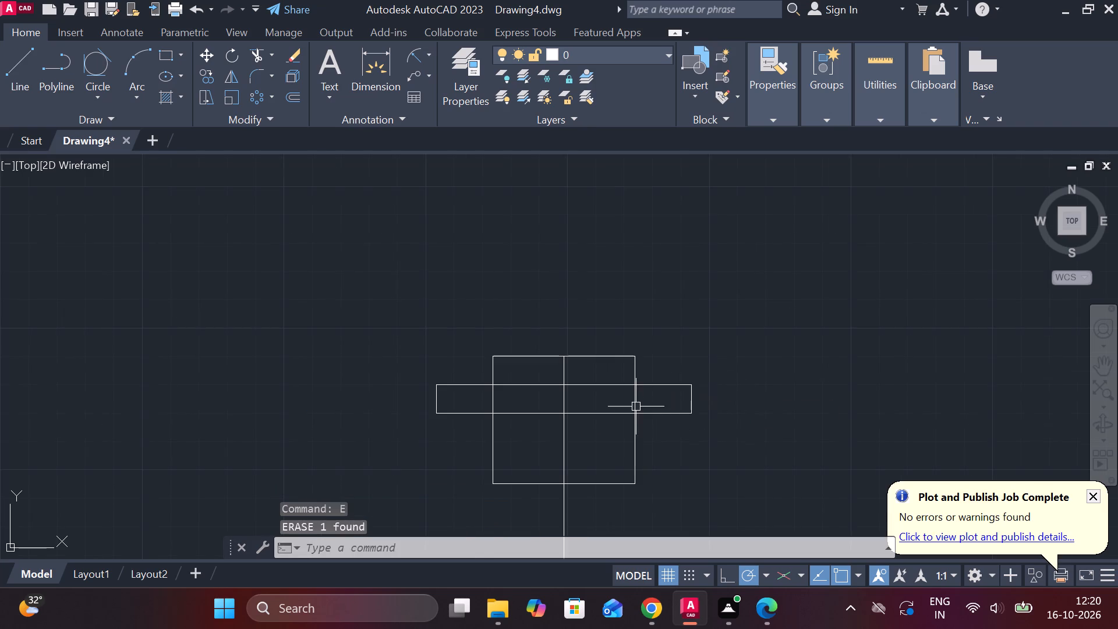
pyautogui.scroll(1, 542, 408)
pyautogui.moveTo(542, 408); pyautogui.dragTo(562, 429, button='middle')
pyautogui.scroll(-3, 540, 414)
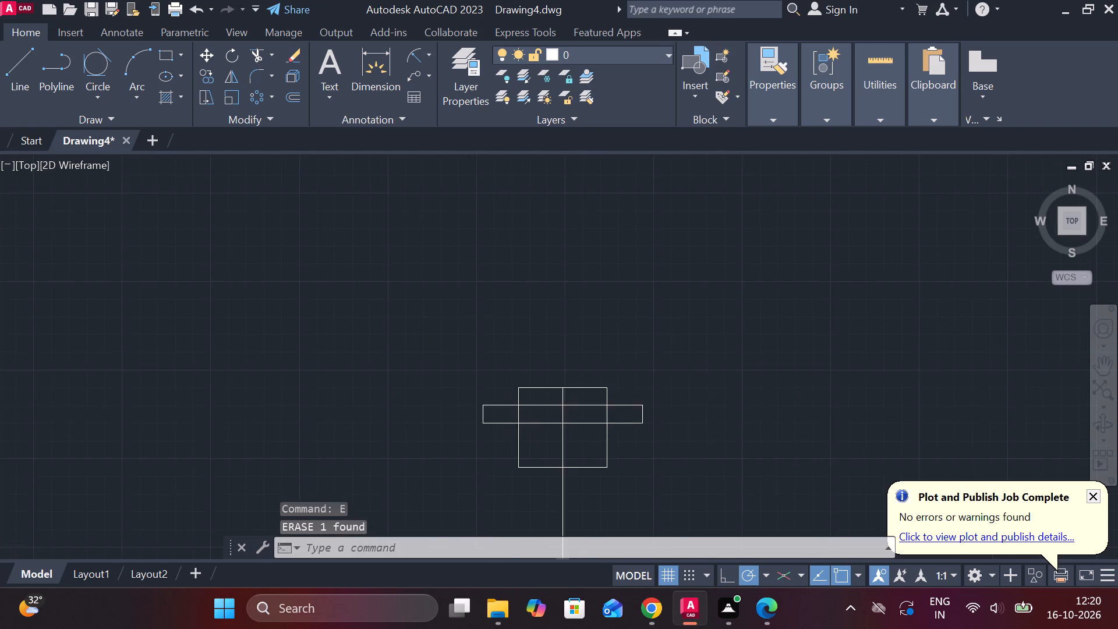
pyautogui.scroll(4, 543, 437)
pyautogui.click(102, 51)
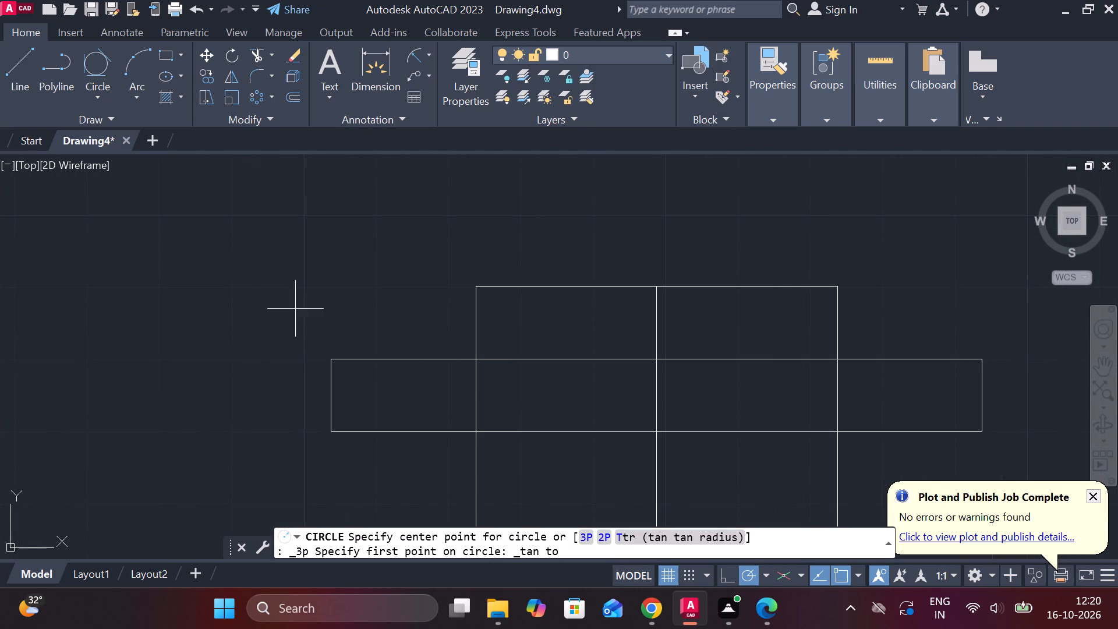
pyautogui.click(376, 356)
pyautogui.click(336, 384)
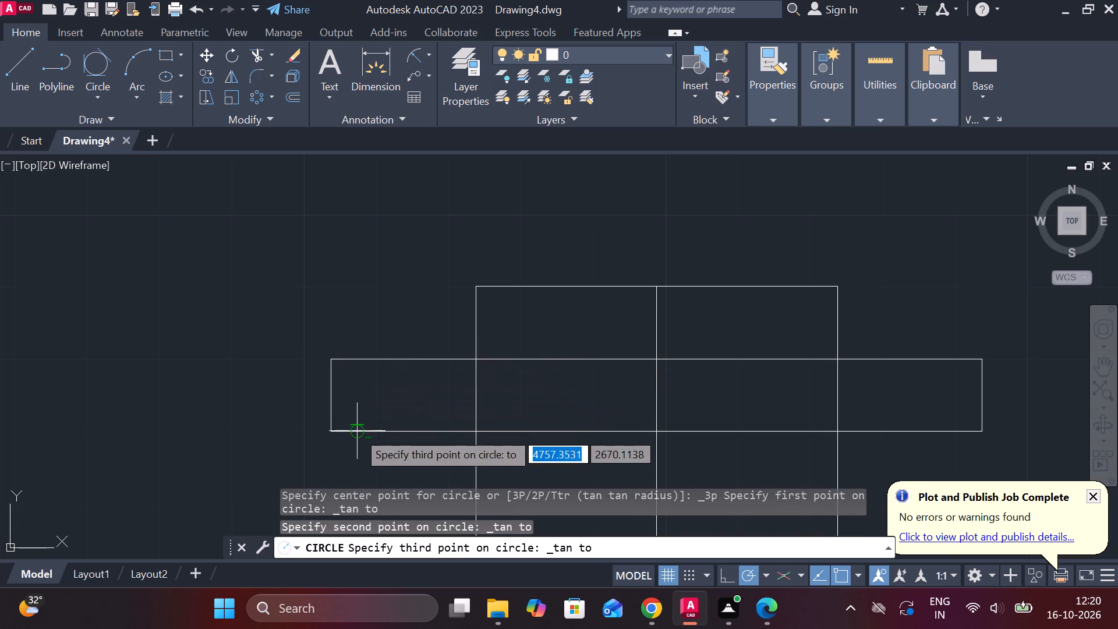
pyautogui.click(357, 431)
pyautogui.moveTo(399, 383); pyautogui.dragTo(300, 351, button='middle')
# Draw a circle tangent to the top, right and bottom edges inside the strip's right end.
pyautogui.press('space')
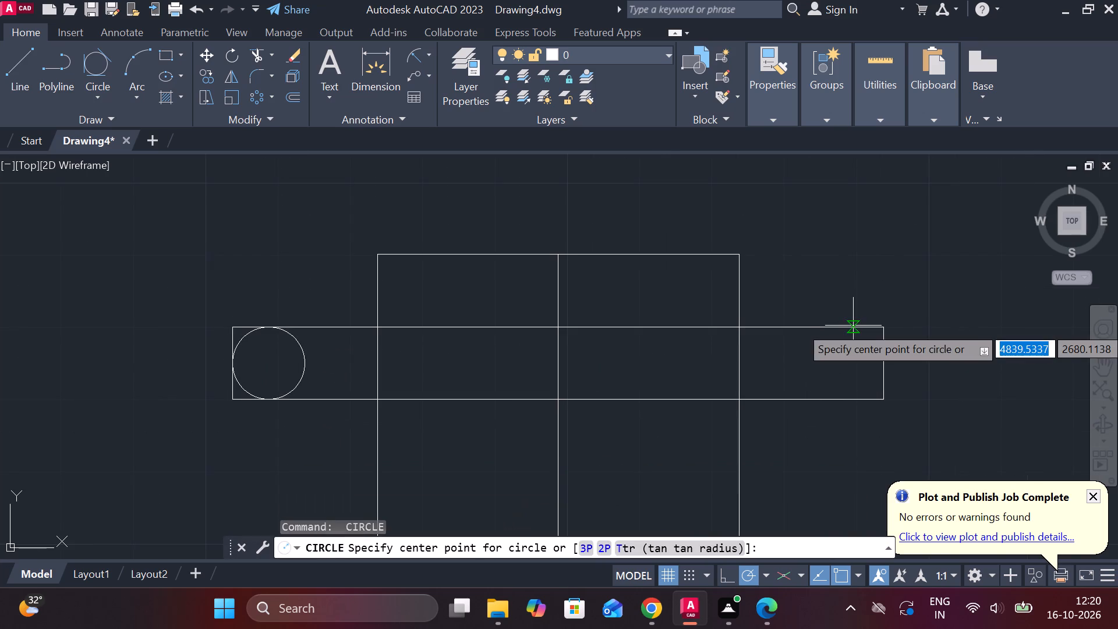
pyautogui.click(83, 54)
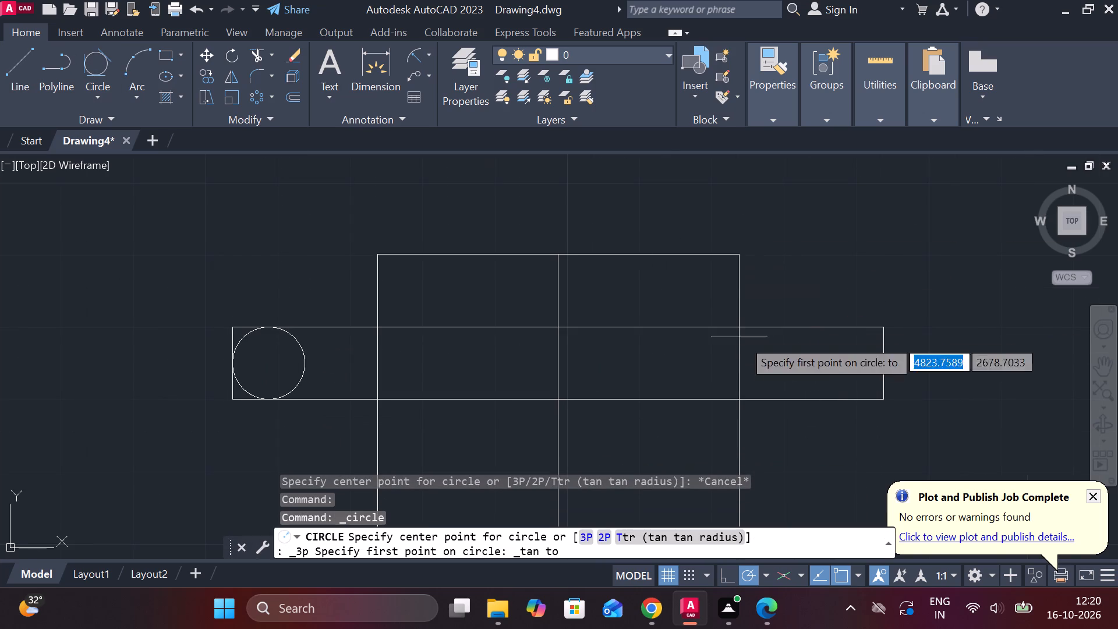
pyautogui.click(851, 335)
pyautogui.click(883, 358)
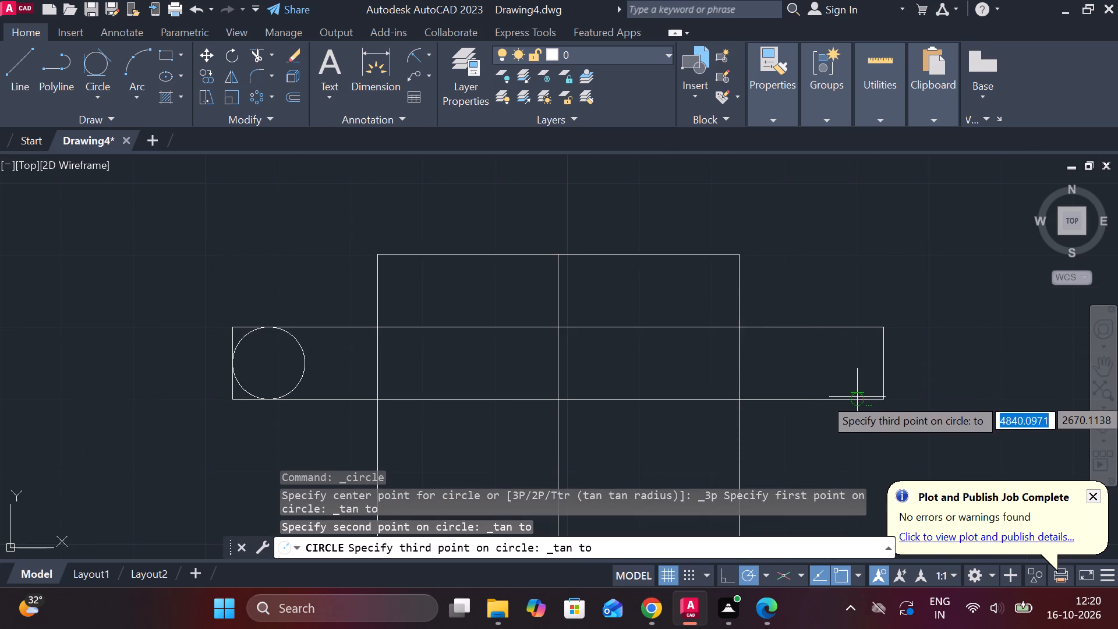
pyautogui.click(852, 400)
pyautogui.scroll(-1, 870, 301)
pyautogui.press('Escape')
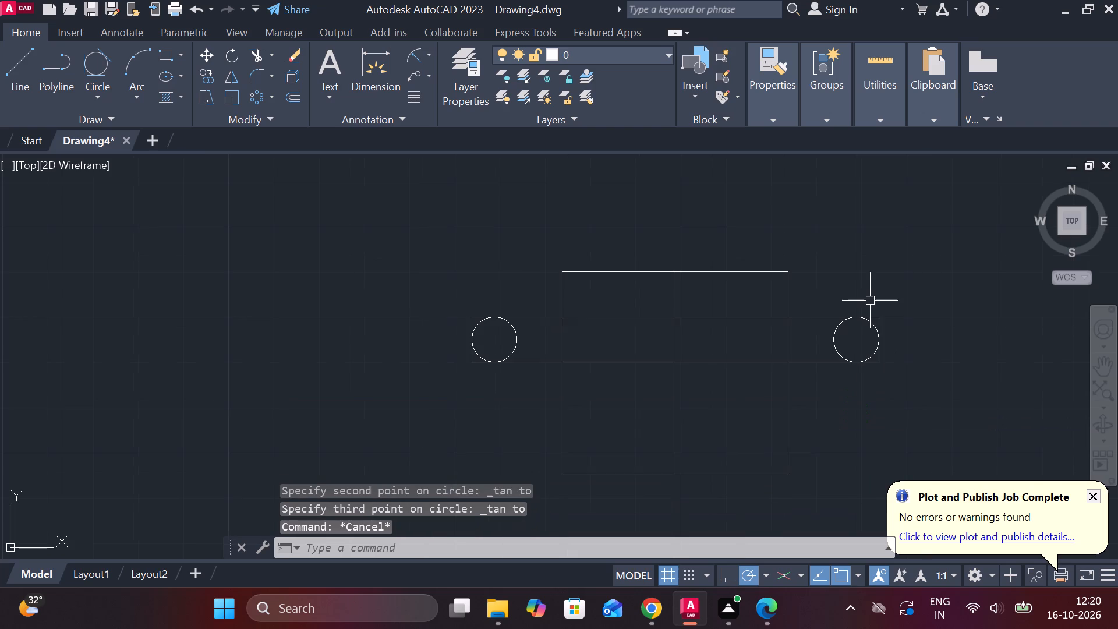
# Trim the square corners and the inner half of the circle to round the strip's left end.
pyautogui.write('TR')
pyautogui.press('space')
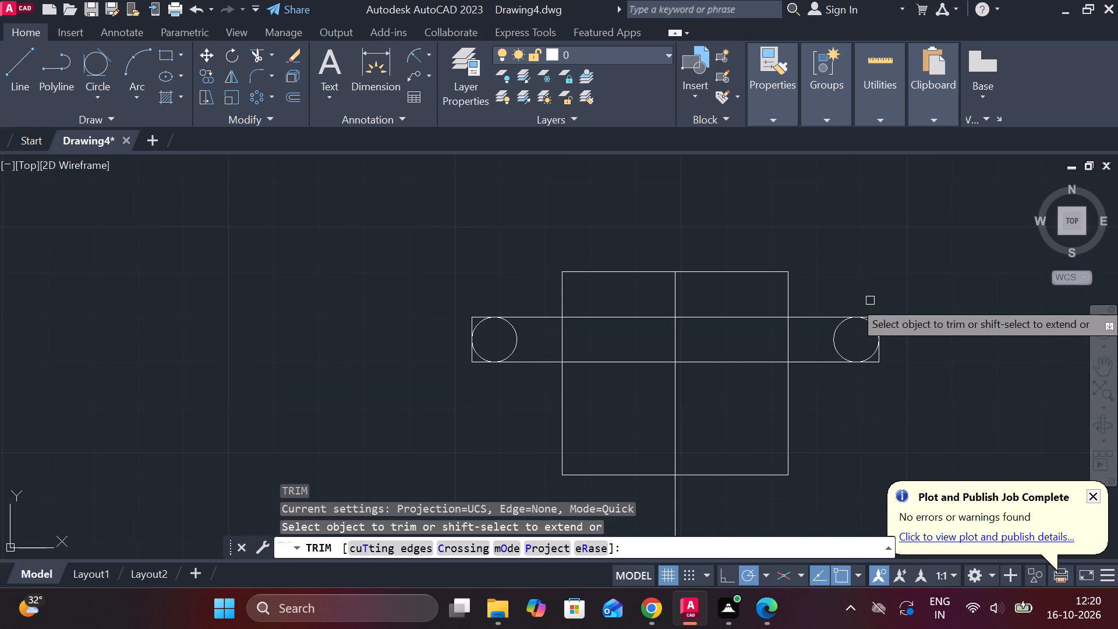
pyautogui.scroll(2, 515, 295)
pyautogui.click(416, 348)
pyautogui.click(398, 370)
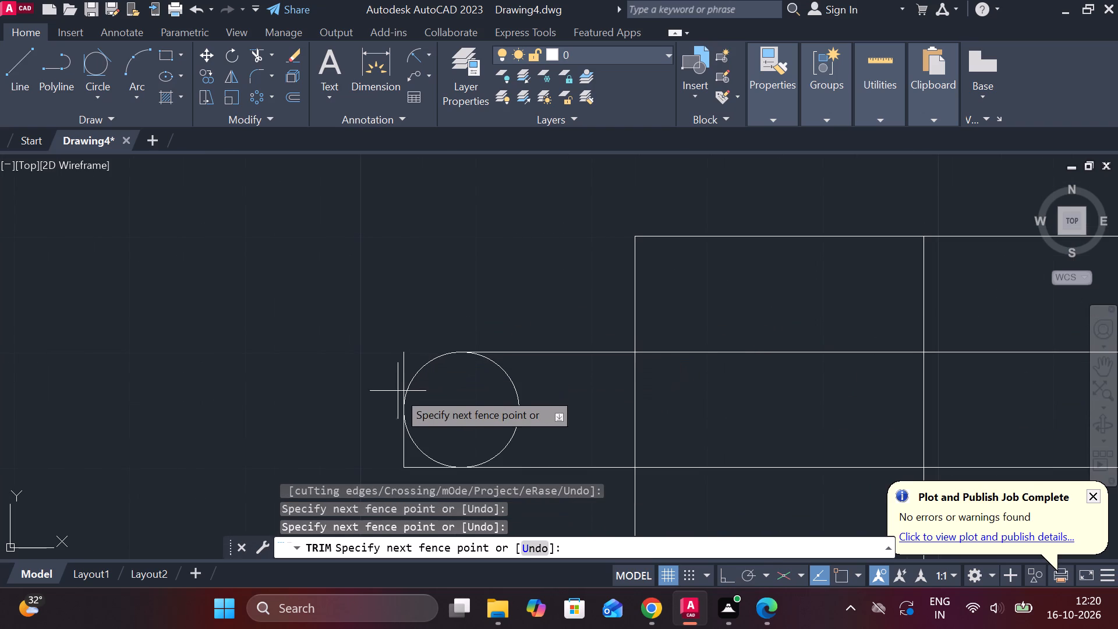
pyautogui.click(420, 354)
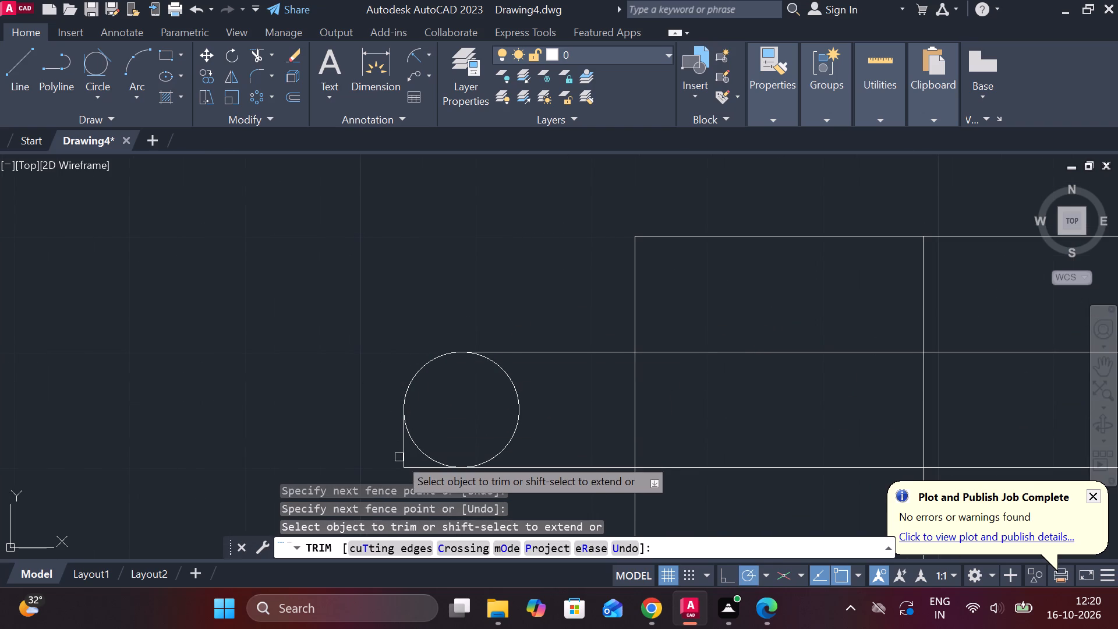
pyautogui.moveTo(515, 416); pyautogui.dragTo(526, 422)
pyautogui.click(424, 468)
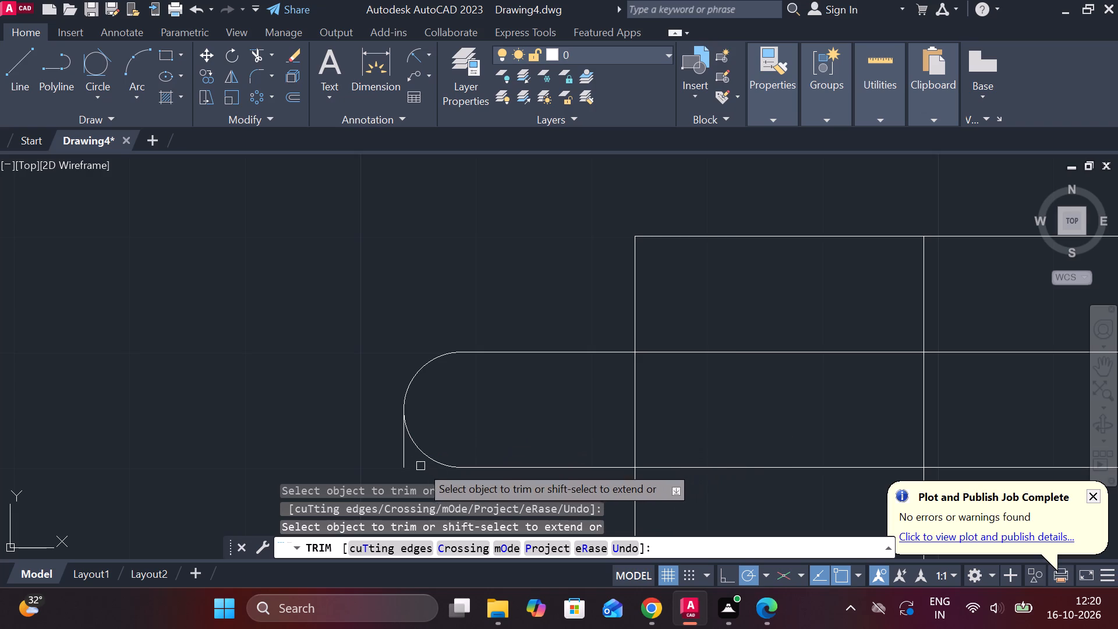
pyautogui.click(404, 457)
pyautogui.scroll(-2, 388, 375)
# Trim the square corners and the inner half of the circle to round the strip's right end.
pyautogui.scroll(2, 894, 418)
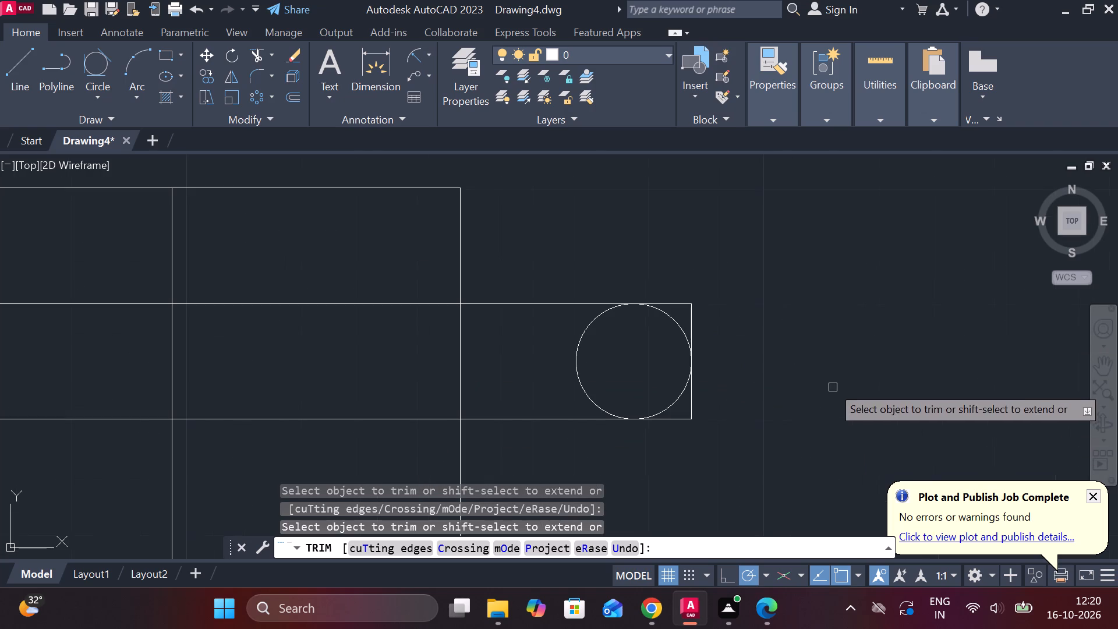
pyautogui.moveTo(673, 284); pyautogui.dragTo(705, 350)
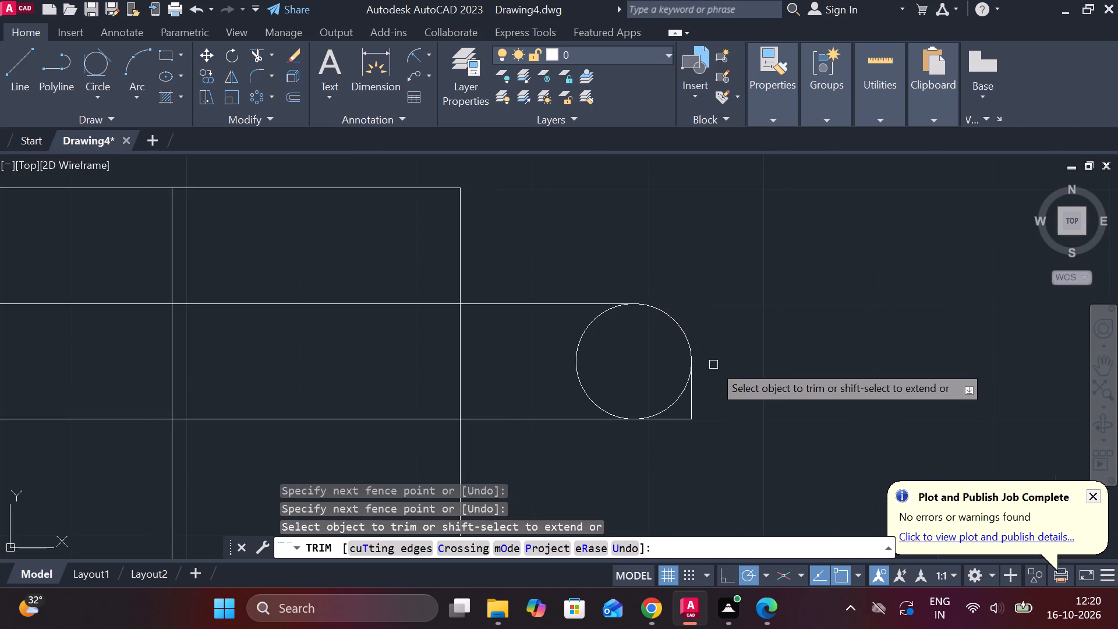
pyautogui.moveTo(702, 384); pyautogui.dragTo(673, 433)
pyautogui.moveTo(613, 374); pyautogui.dragTo(559, 374)
pyautogui.scroll(-1, 562, 374)
pyautogui.moveTo(571, 374); pyautogui.dragTo(699, 377, button='middle')
pyautogui.moveTo(680, 373); pyautogui.dragTo(701, 374, button='middle')
pyautogui.moveTo(247, 357); pyautogui.dragTo(307, 374, button='middle')
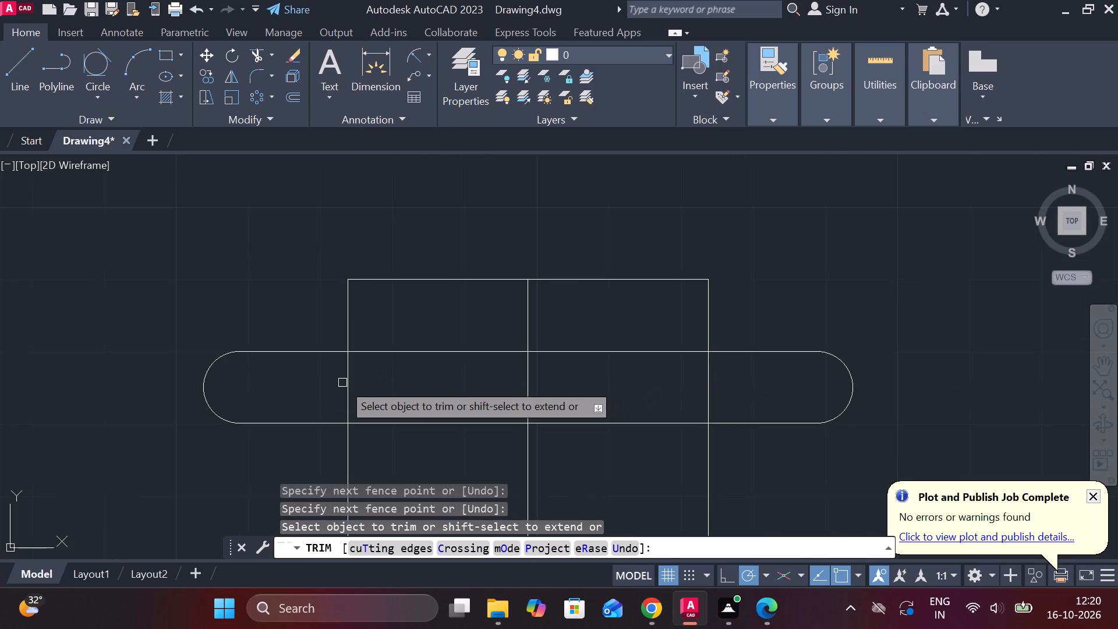
pyautogui.moveTo(378, 380); pyautogui.dragTo(459, 410, button='middle')
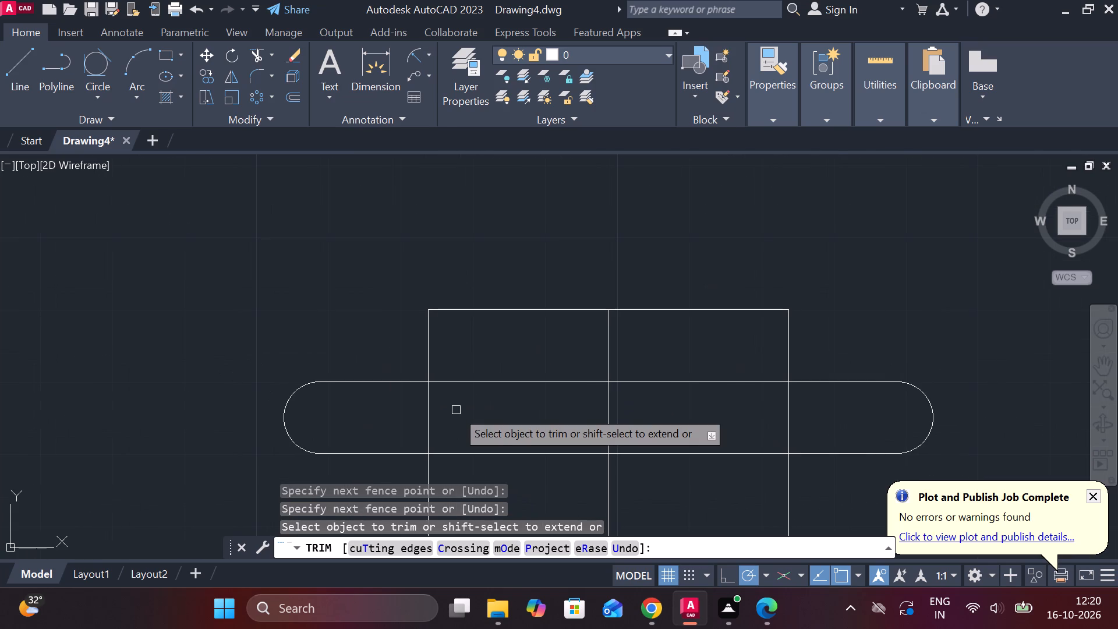
pyautogui.press('Escape')
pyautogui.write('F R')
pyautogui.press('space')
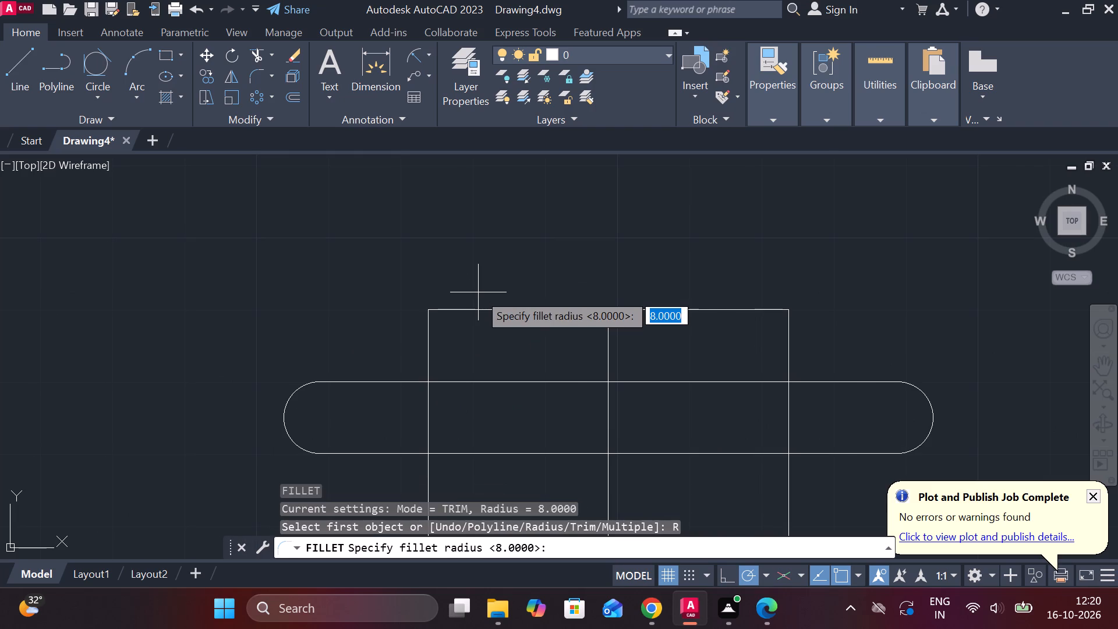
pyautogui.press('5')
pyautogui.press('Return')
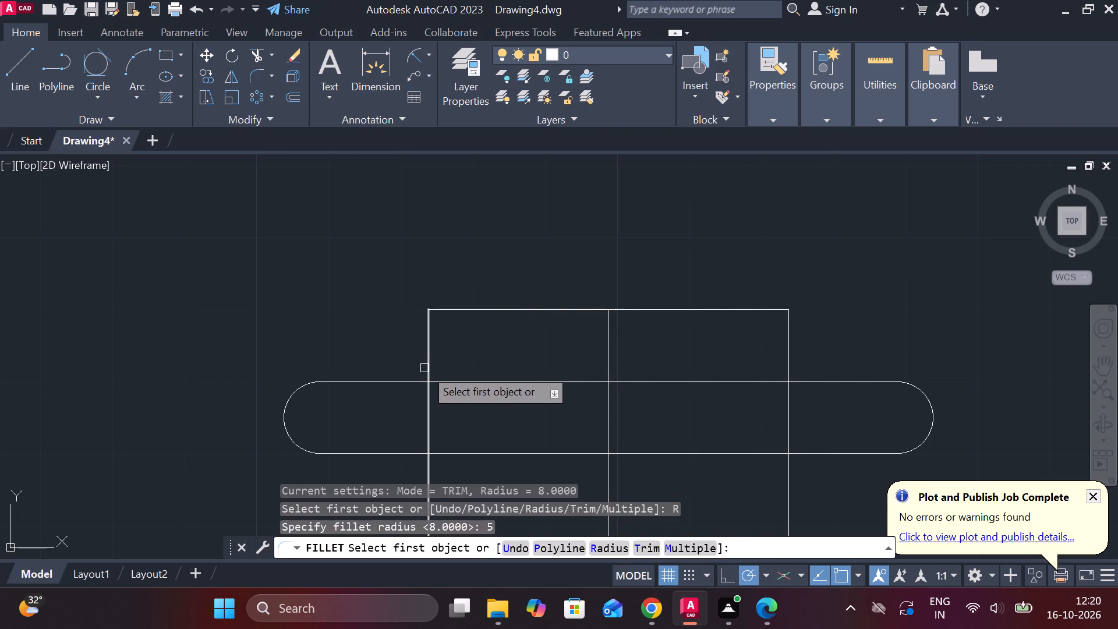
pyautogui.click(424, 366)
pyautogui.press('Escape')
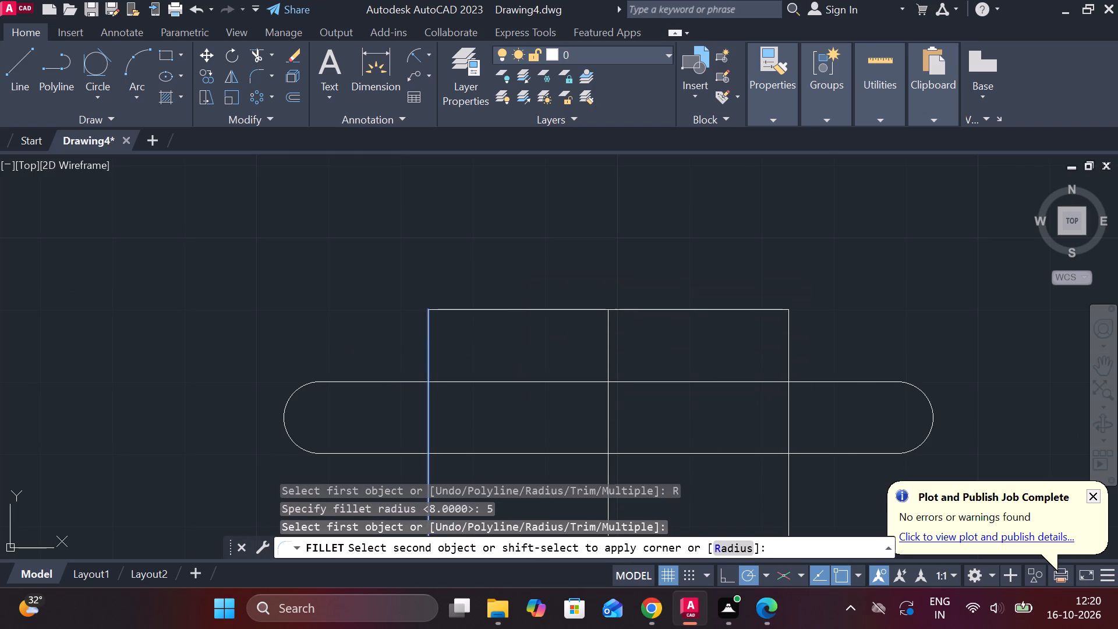
# Draw a radius 5 circle tangent to the rectangle's left side and the strip's top edge, outside the rectangle.
pyautogui.click(104, 96)
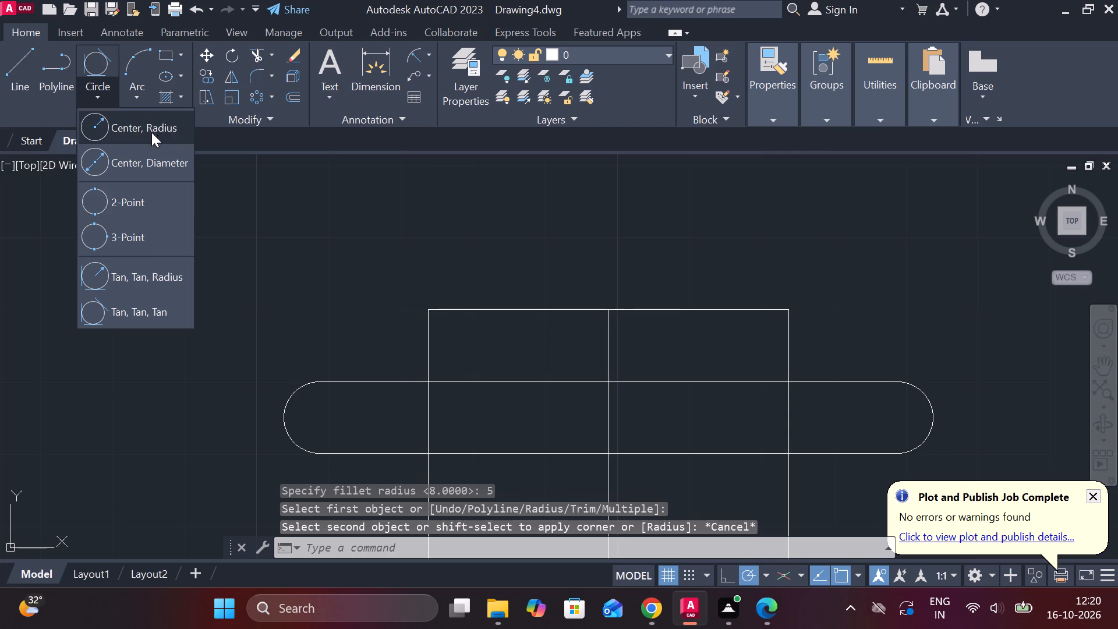
pyautogui.click(160, 275)
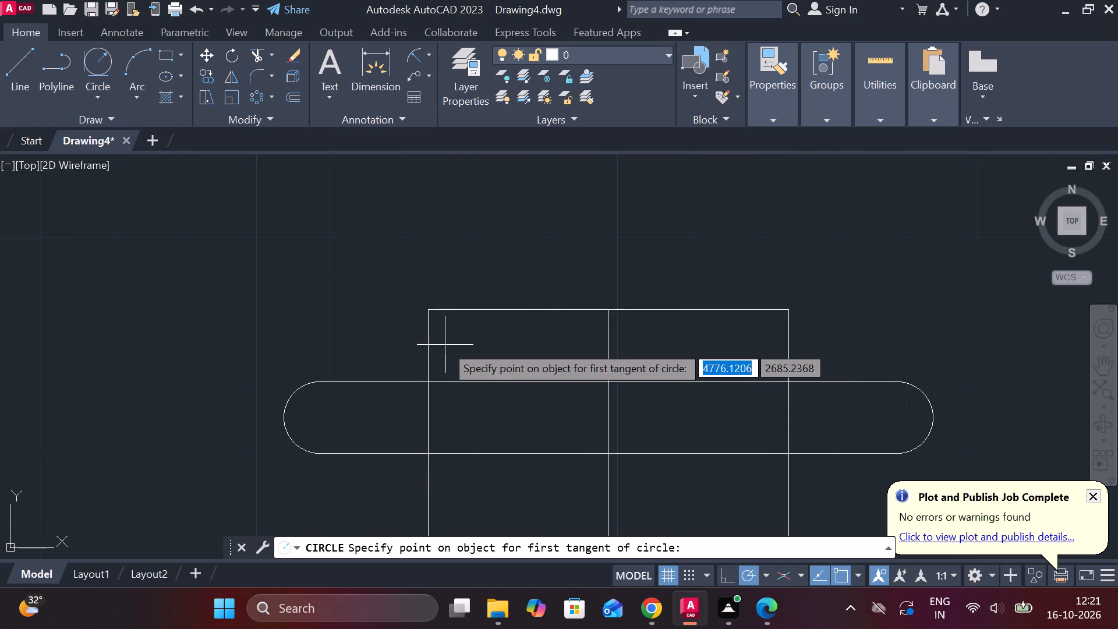
pyautogui.click(416, 344)
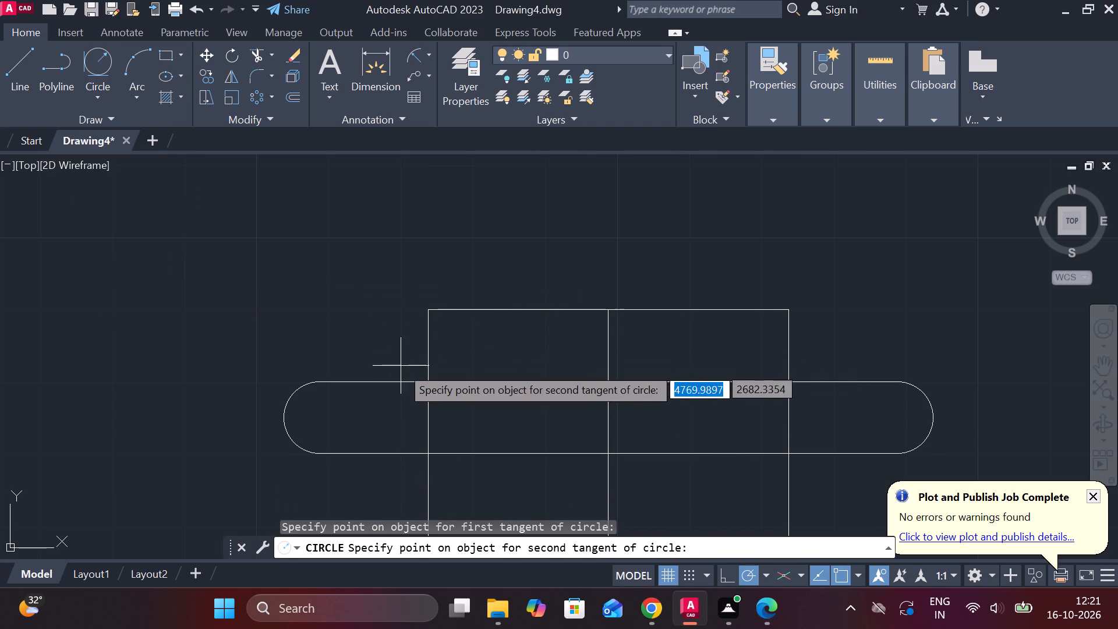
pyautogui.click(396, 384)
pyautogui.write('5')
pyautogui.press('space')
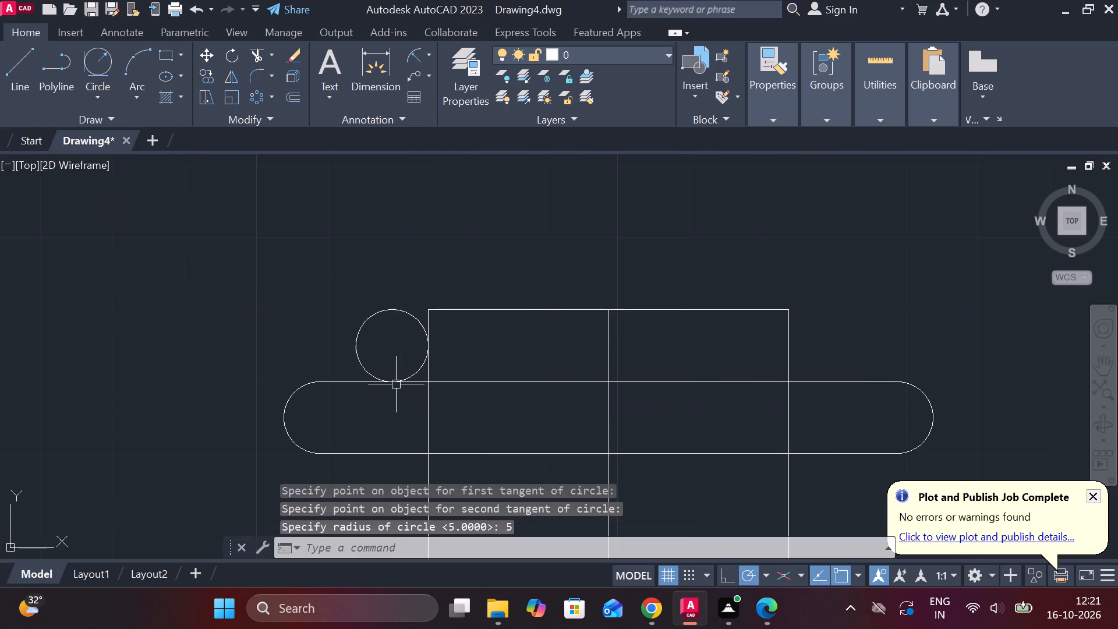
# Draw a radius 5 circle tangent to the rectangle's right side and the strip's top edge, outside the rectangle.
pyautogui.click(101, 66)
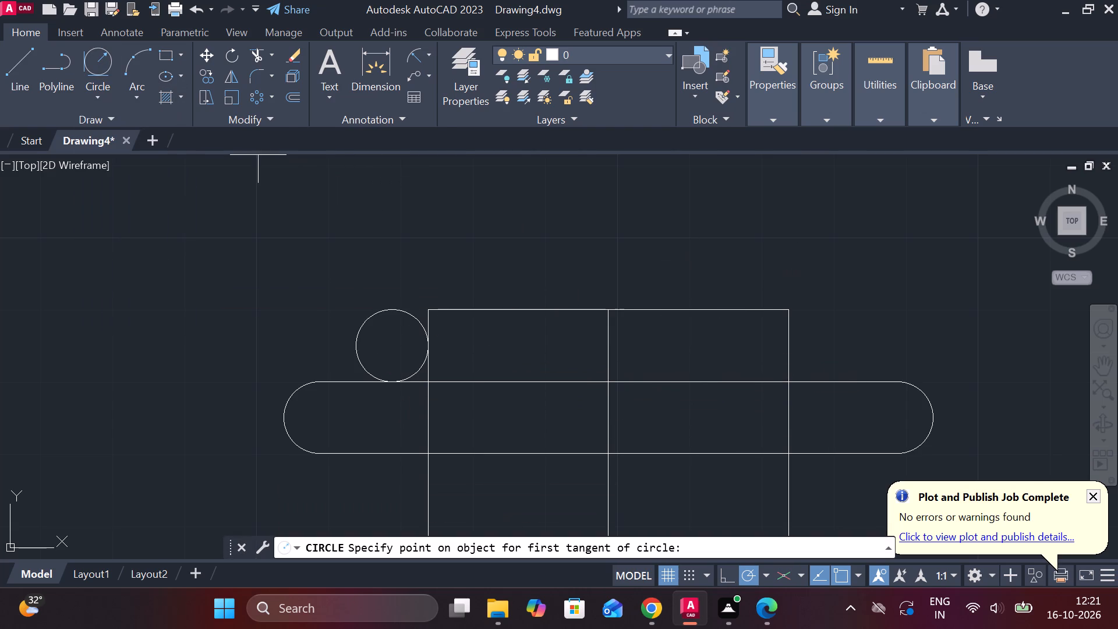
pyautogui.click(797, 350)
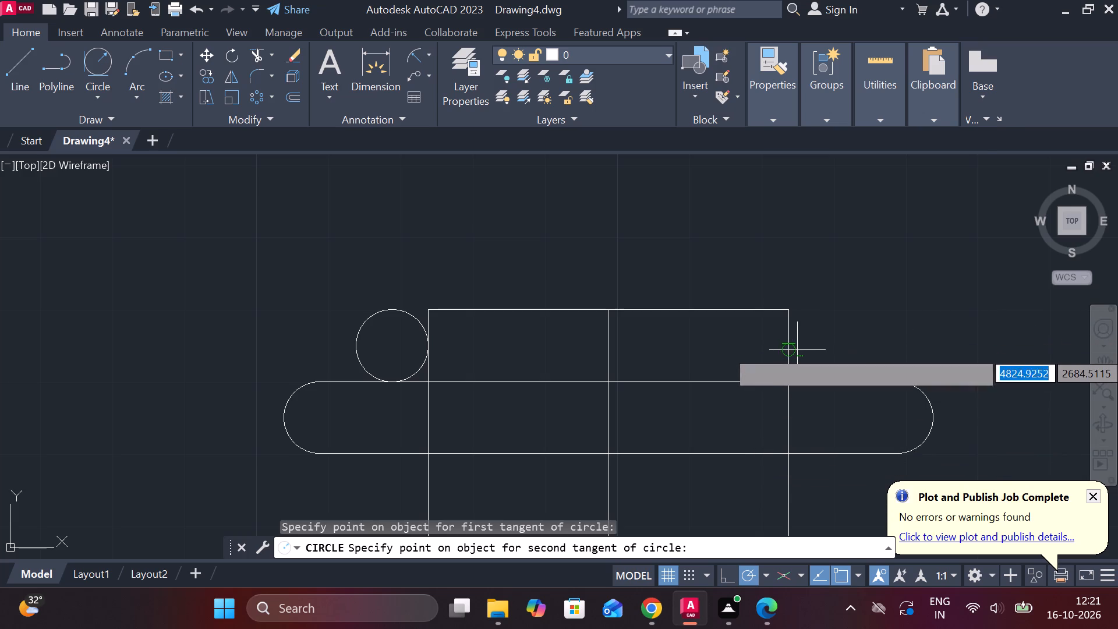
pyautogui.click(827, 384)
pyautogui.write('5')
pyautogui.press('space')
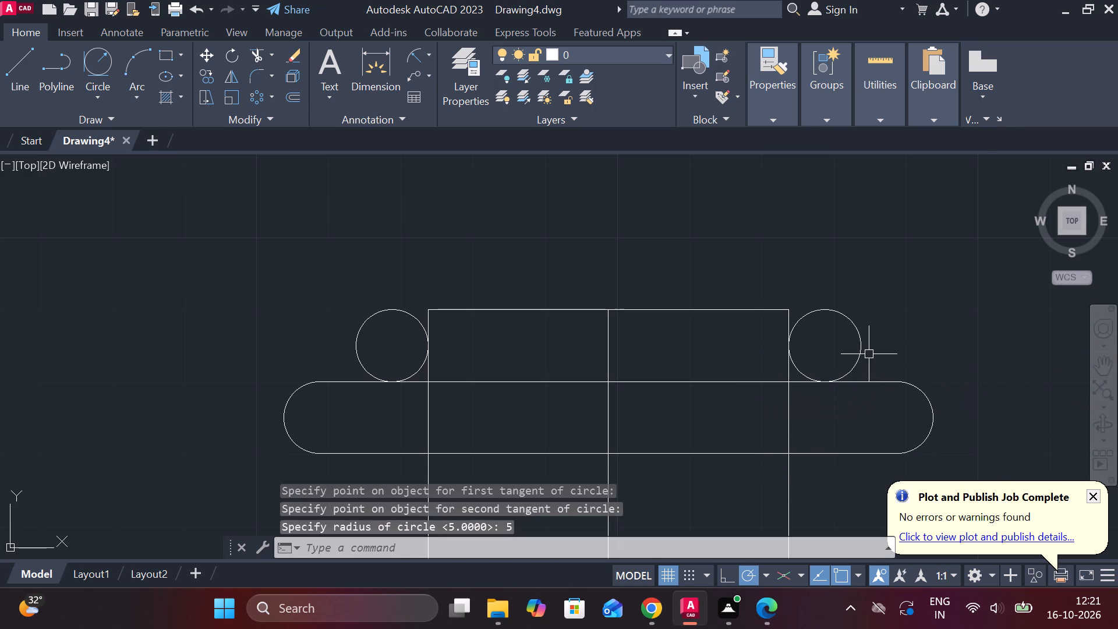
# Trim both radius 5 circles to leave only the concave quarter arcs joining the rectangle's sides to the strip.
pyautogui.moveTo(869, 354); pyautogui.dragTo(806, 319, button='middle')
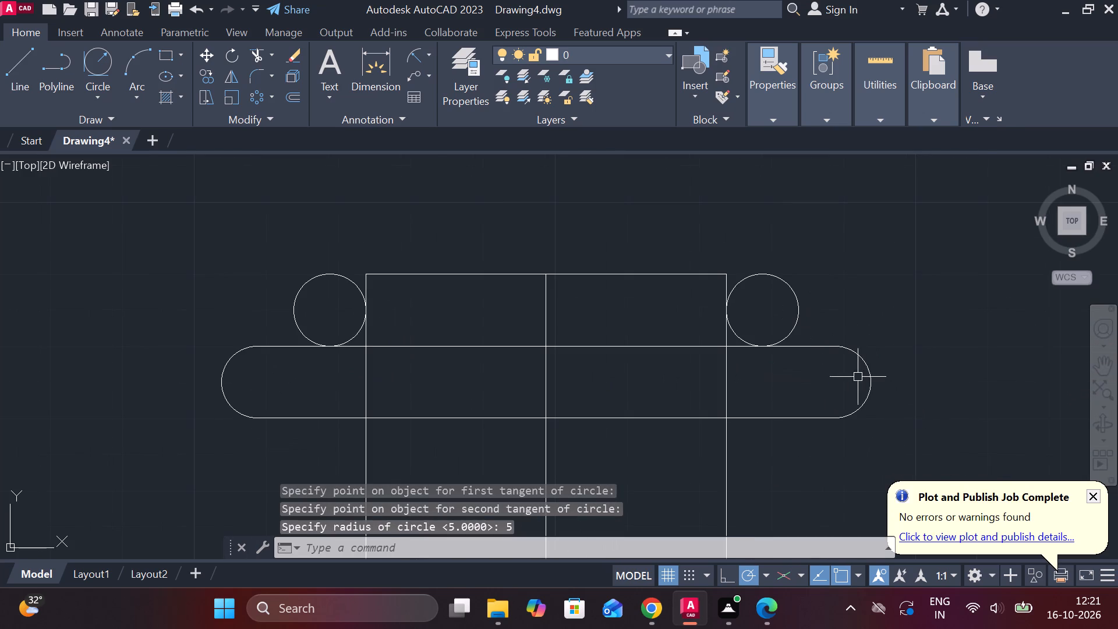
pyautogui.write('TR')
pyautogui.press('space')
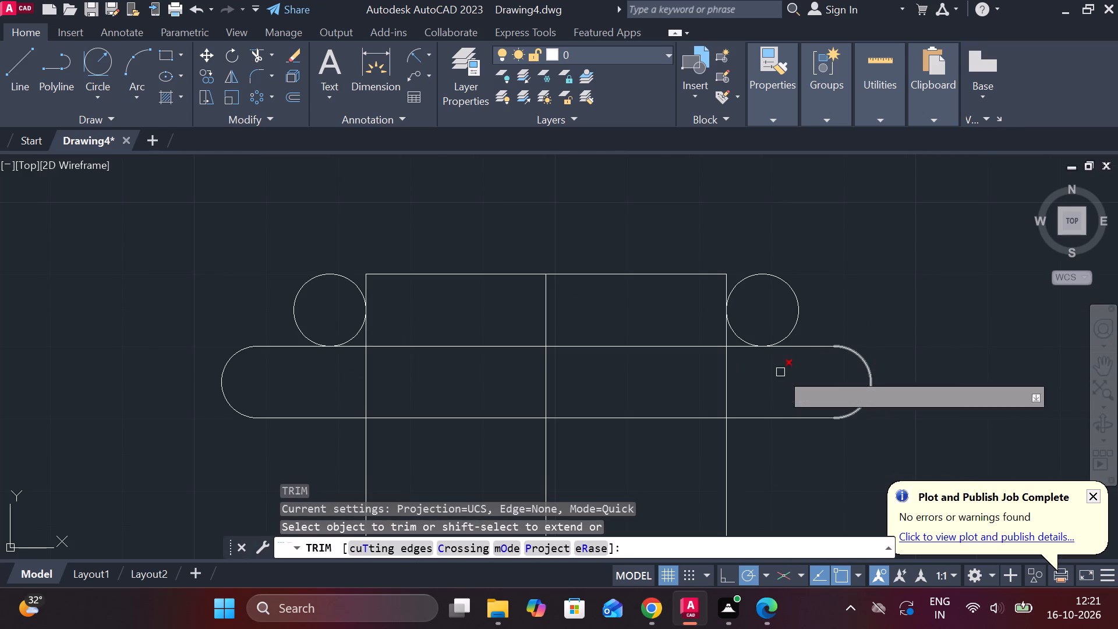
pyautogui.click(349, 281)
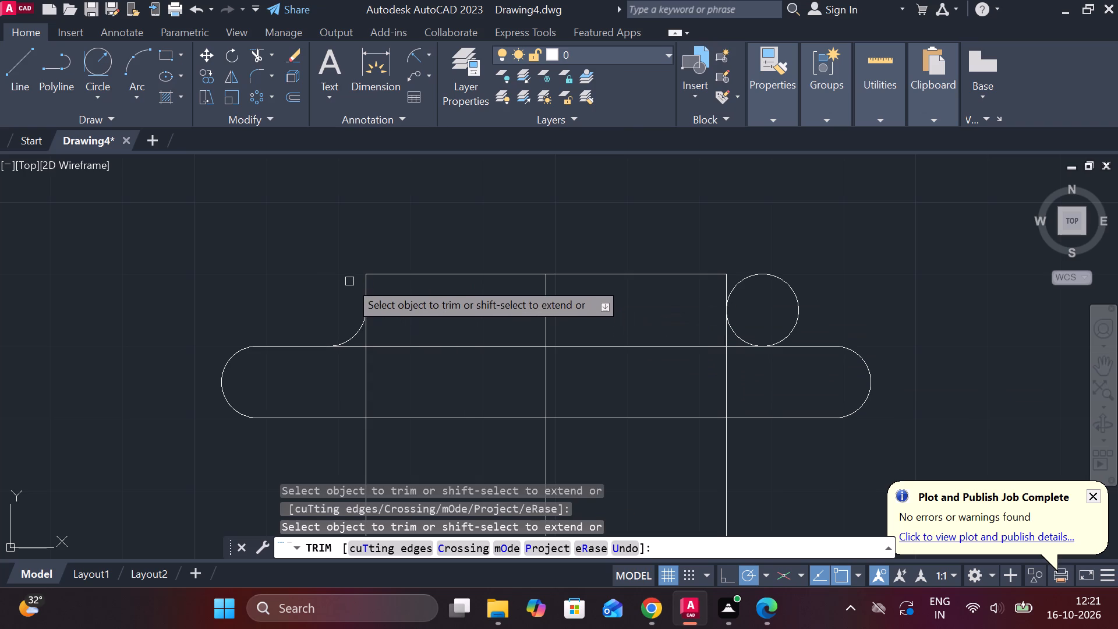
pyautogui.moveTo(825, 289); pyautogui.dragTo(758, 306)
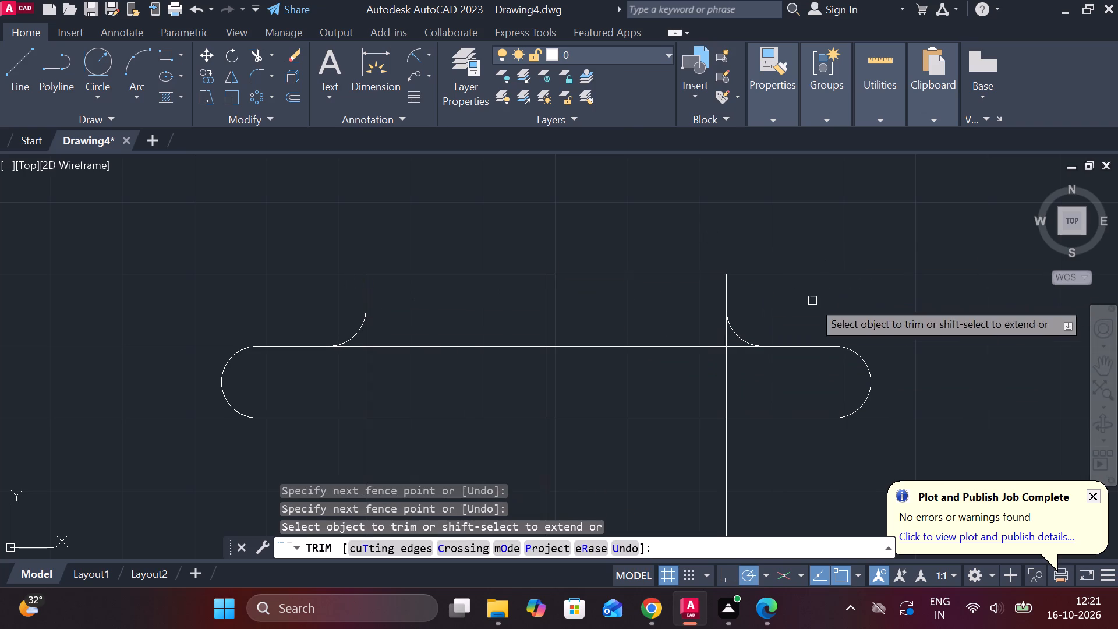
# Trim the rectangle's side and the strip's top edge between the ends of the right concave arc.
pyautogui.moveTo(848, 299); pyautogui.dragTo(877, 268, button='middle')
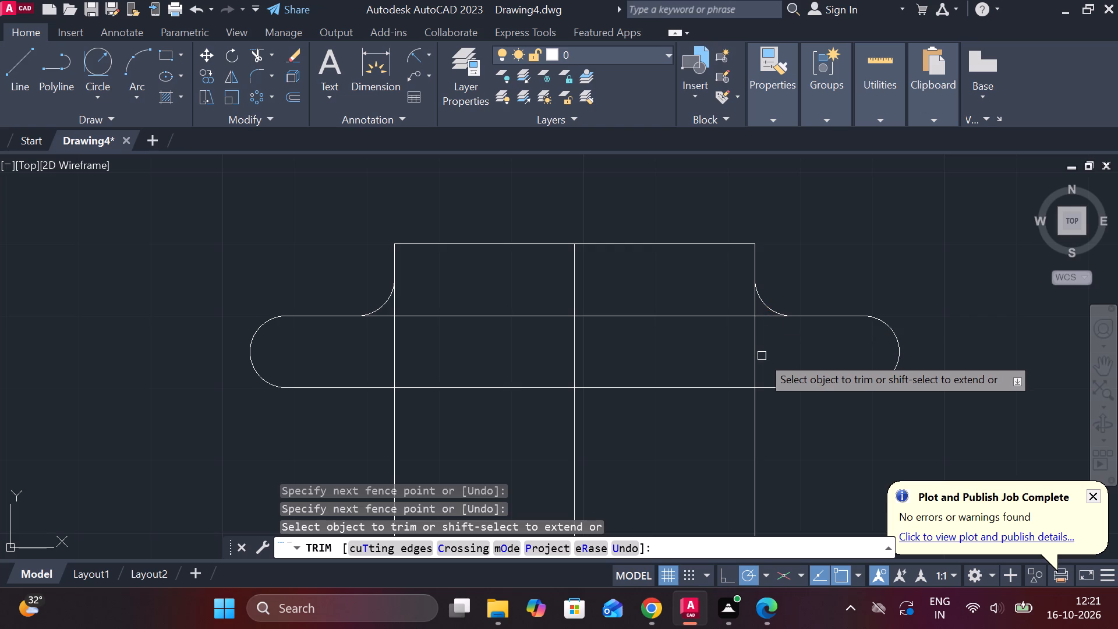
pyautogui.scroll(1, 751, 312)
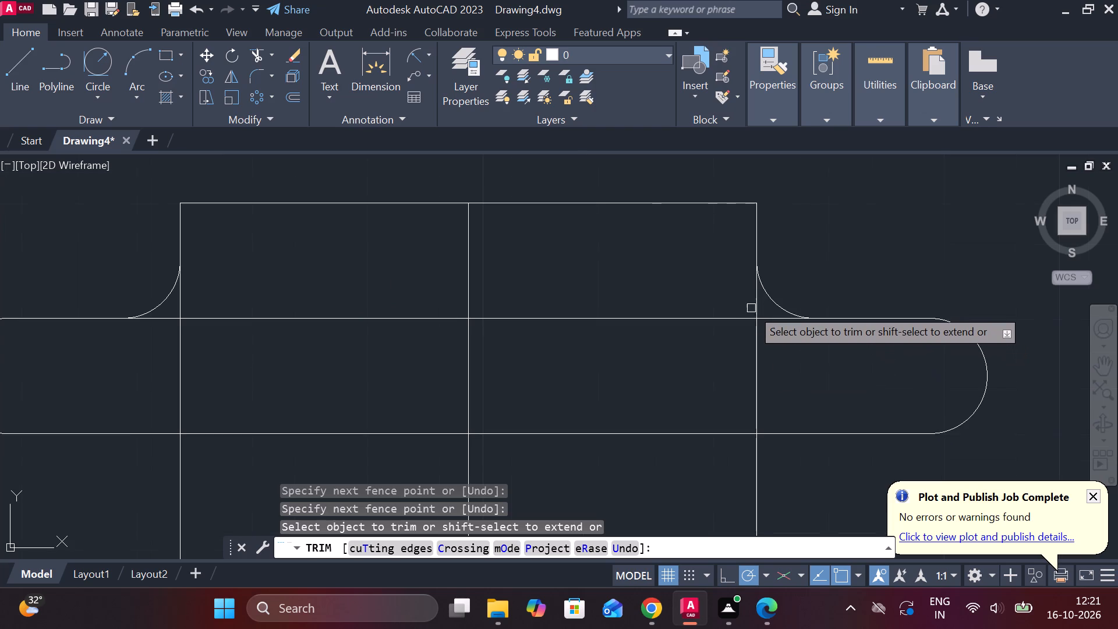
pyautogui.click(753, 301)
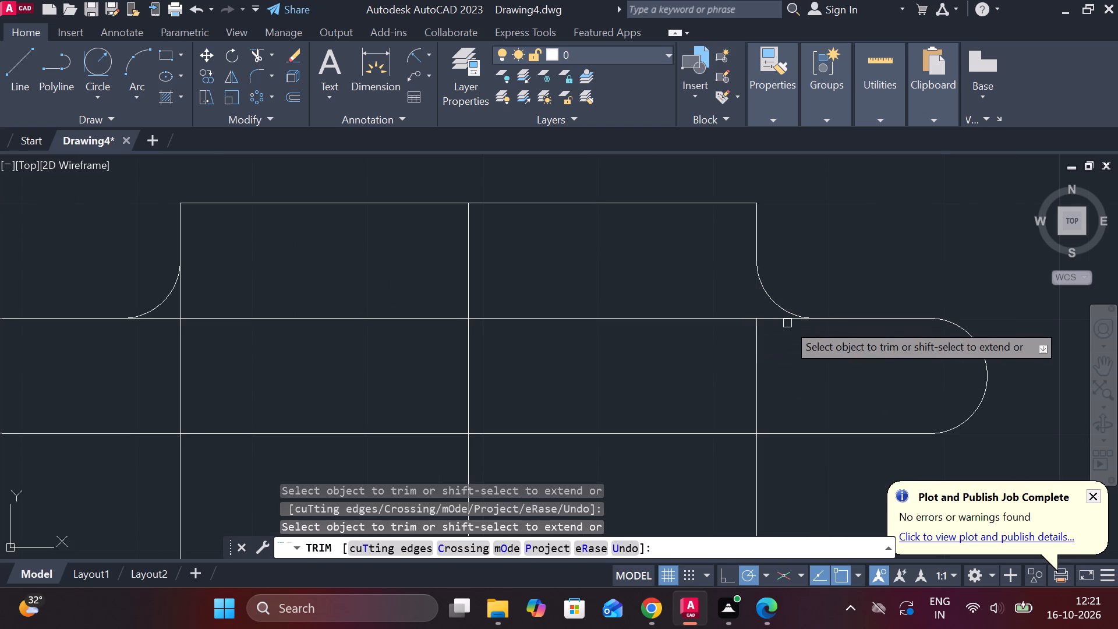
pyautogui.click(779, 322)
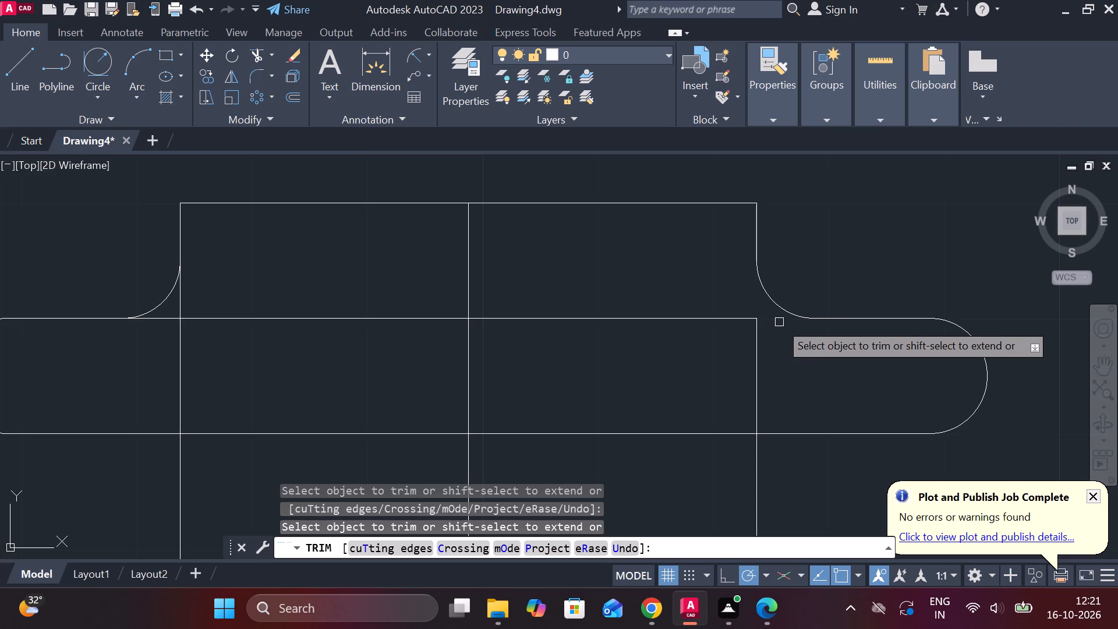
pyautogui.scroll(-1, 779, 322)
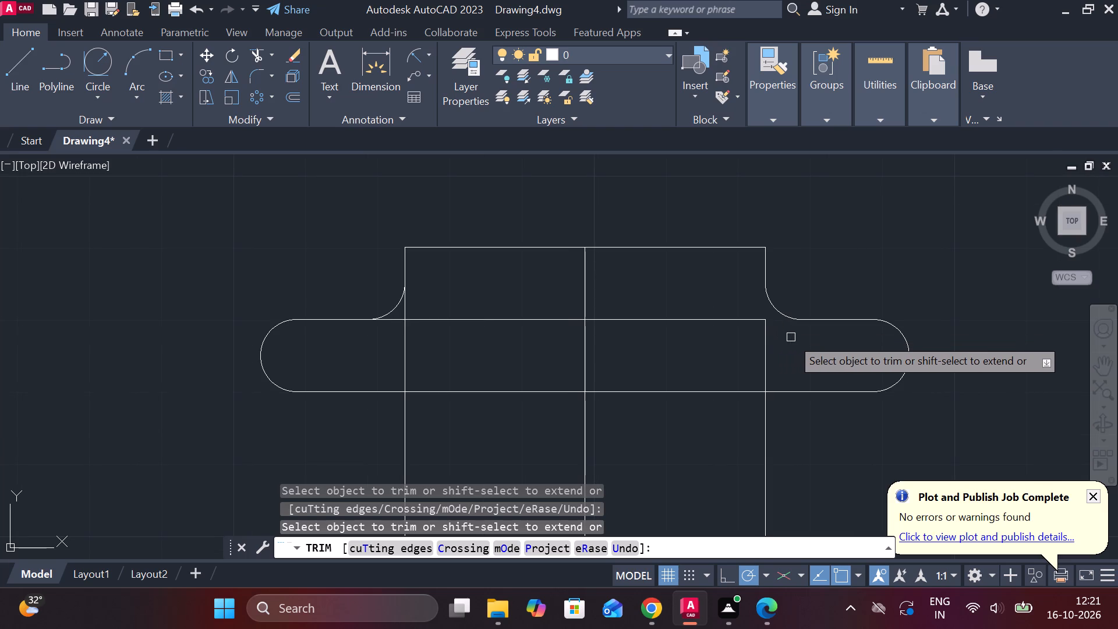
# Trim away the rectangle's side segments inside the strip and the remaining strip top edge between the two concave arcs.
pyautogui.click(763, 359)
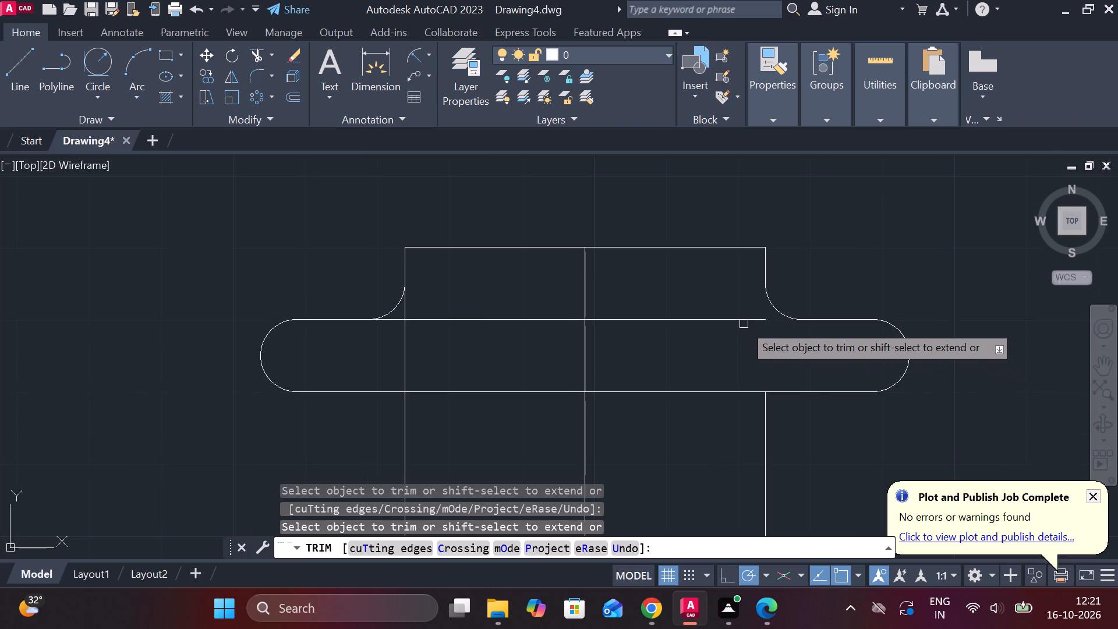
pyautogui.click(744, 324)
pyautogui.click(436, 319)
pyautogui.scroll(1, 385, 323)
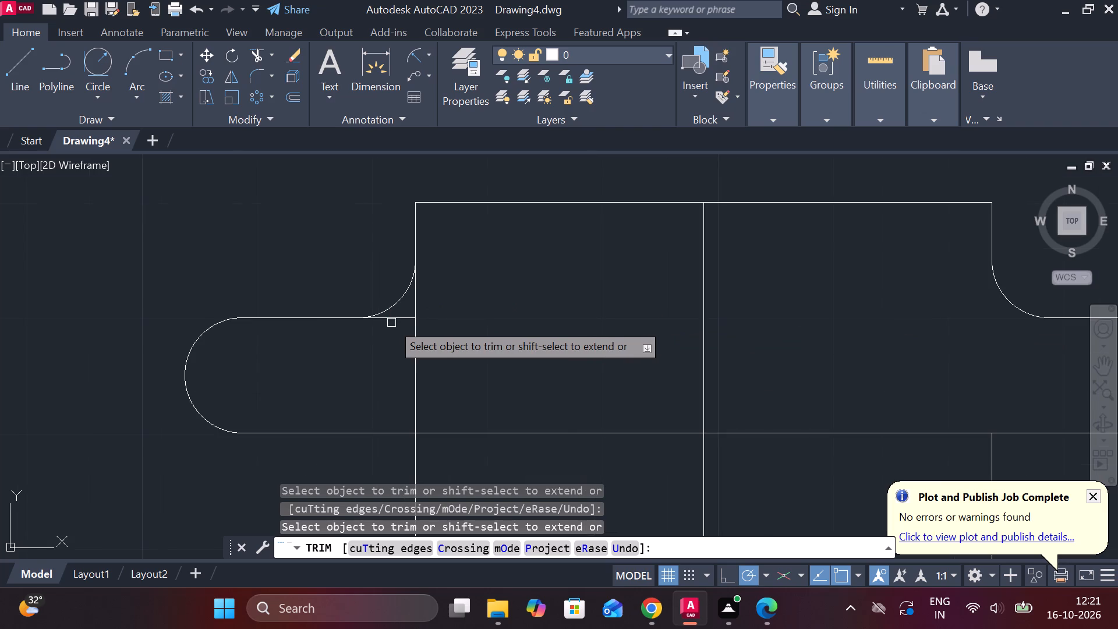
pyautogui.click(397, 319)
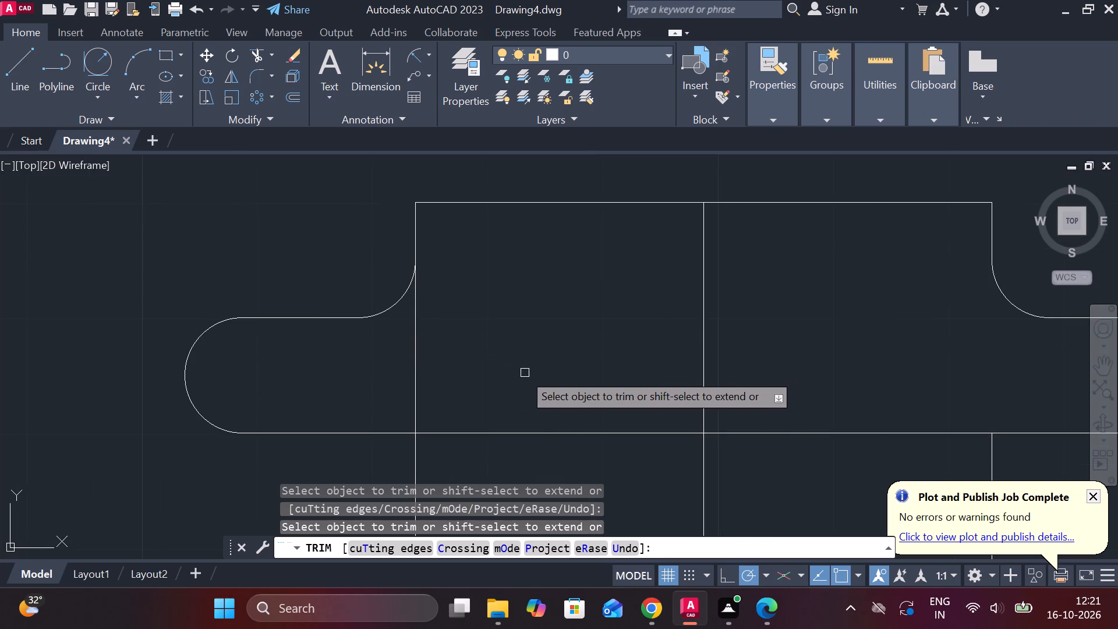
pyautogui.click(419, 362)
pyautogui.scroll(-3, 441, 358)
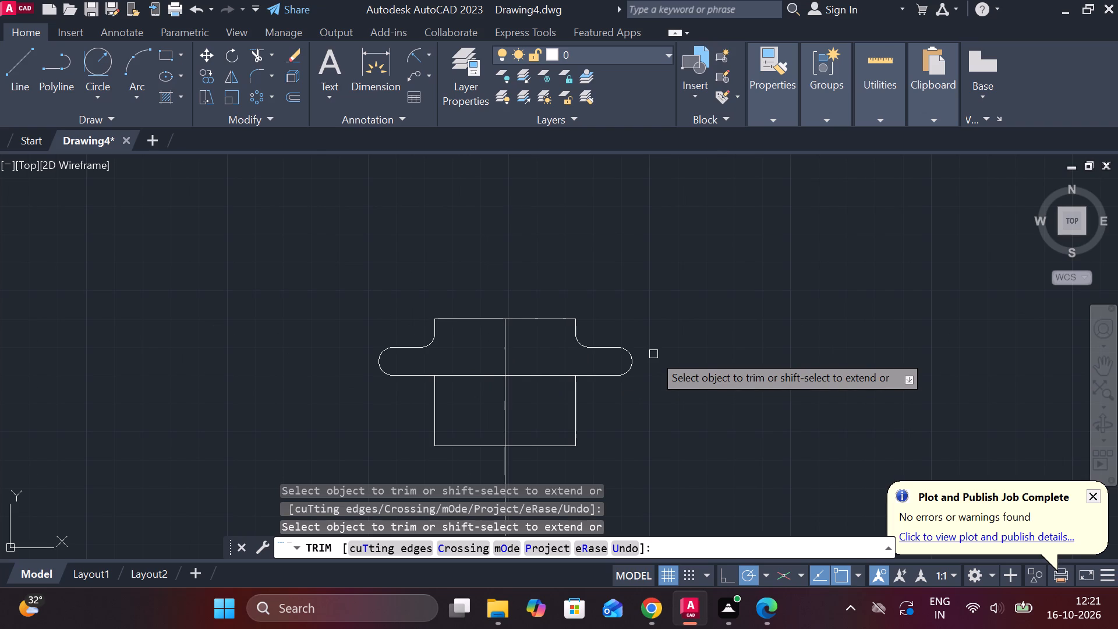
pyautogui.scroll(-2, 653, 354)
pyautogui.moveTo(656, 359); pyautogui.dragTo(664, 240, button='middle')
pyautogui.scroll(1, 665, 249)
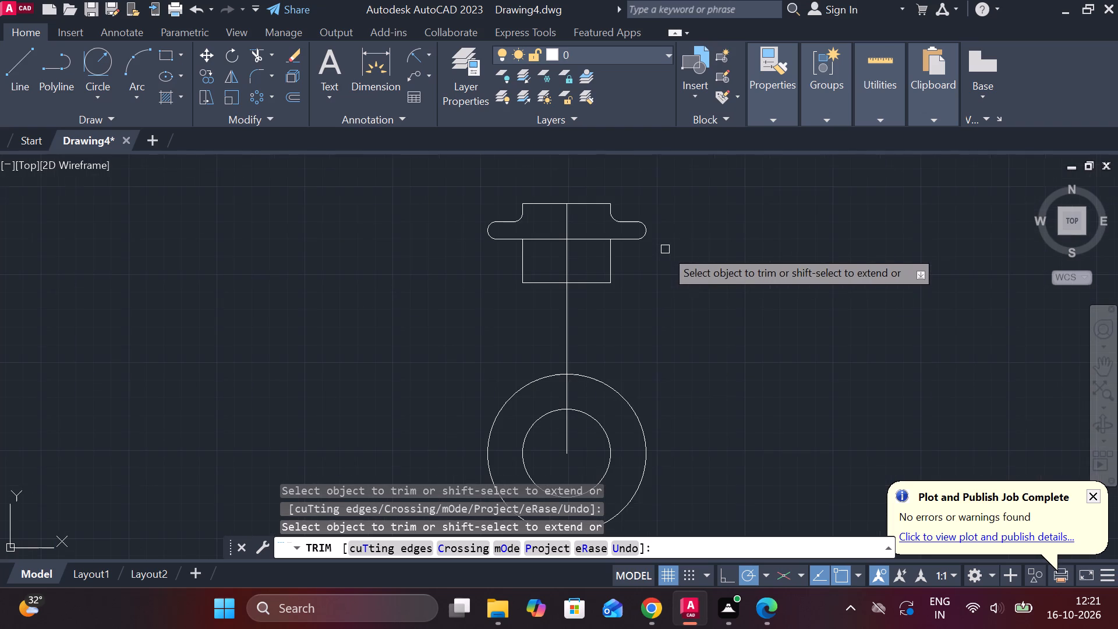
pyautogui.press('Escape')
# Draw a 38 diameter circle at the common centre of the Ø50 and Ø90 circles.
pyautogui.write('C')
pyautogui.press('space')
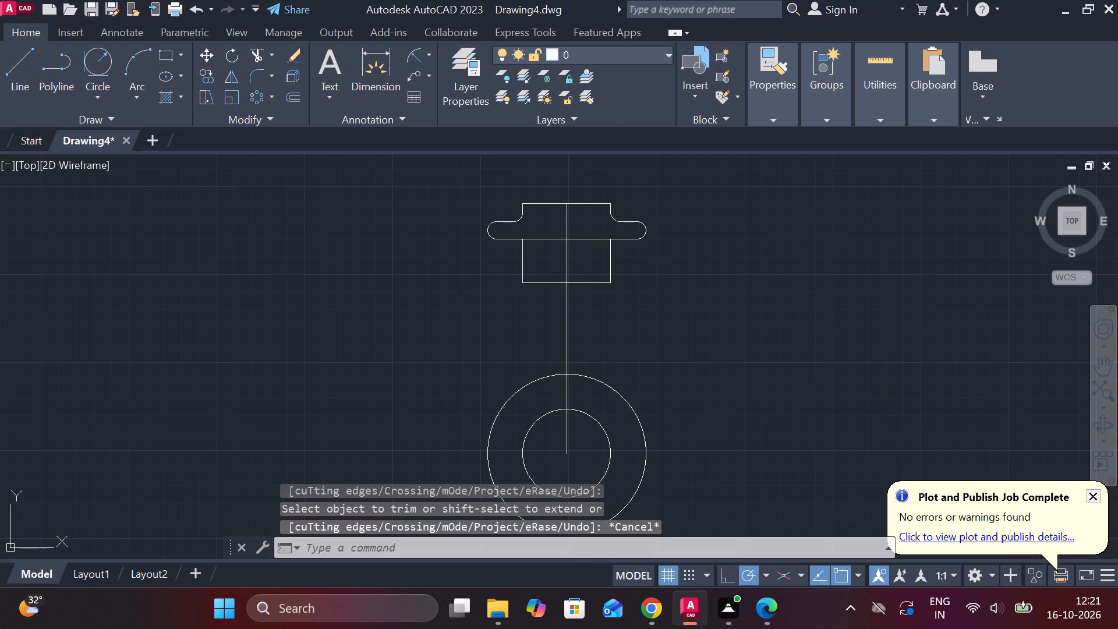
pyautogui.click(564, 452)
pyautogui.write('D')
pyautogui.press('space')
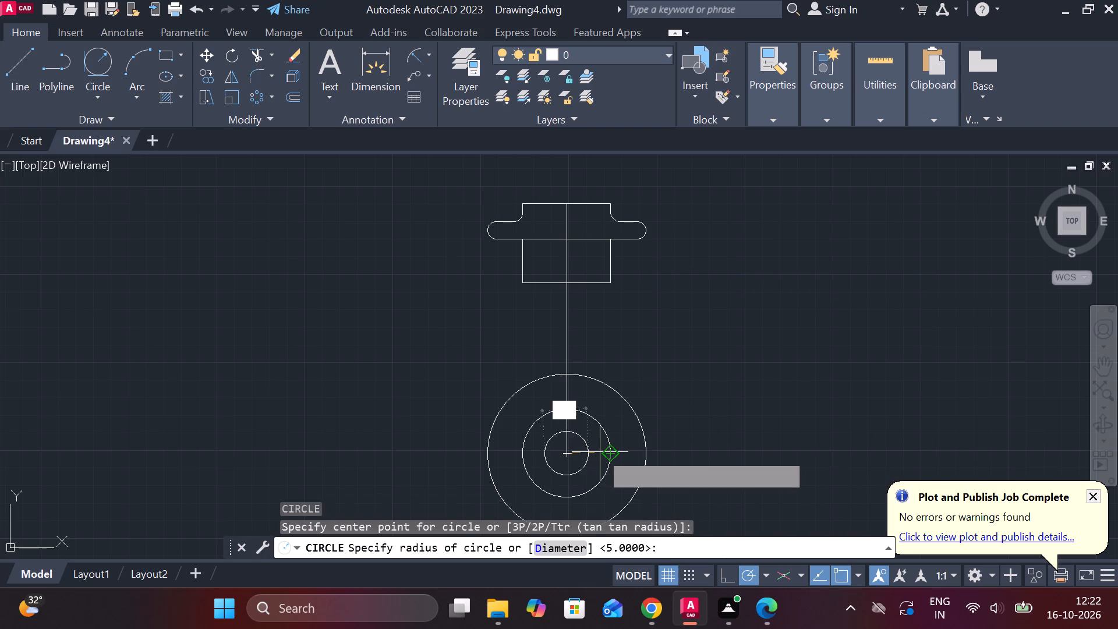
pyautogui.write('38')
pyautogui.press('Return')
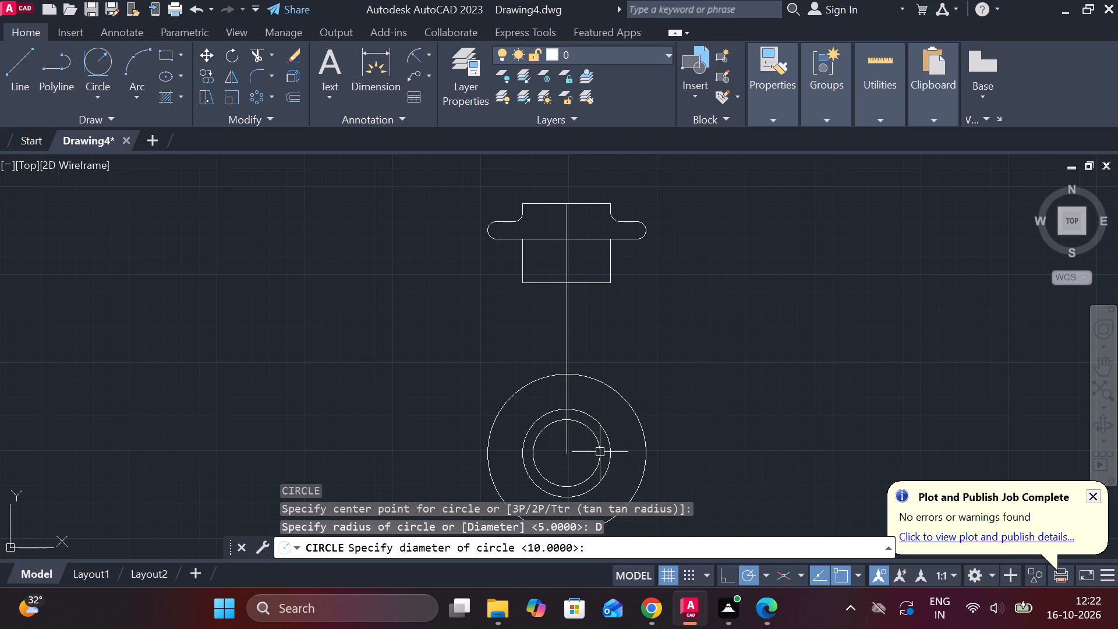
# Draw a vertical line from the Ø38 circle's right quadrant up past the rectangle's top edge.
pyautogui.press('l')
pyautogui.press('Return')
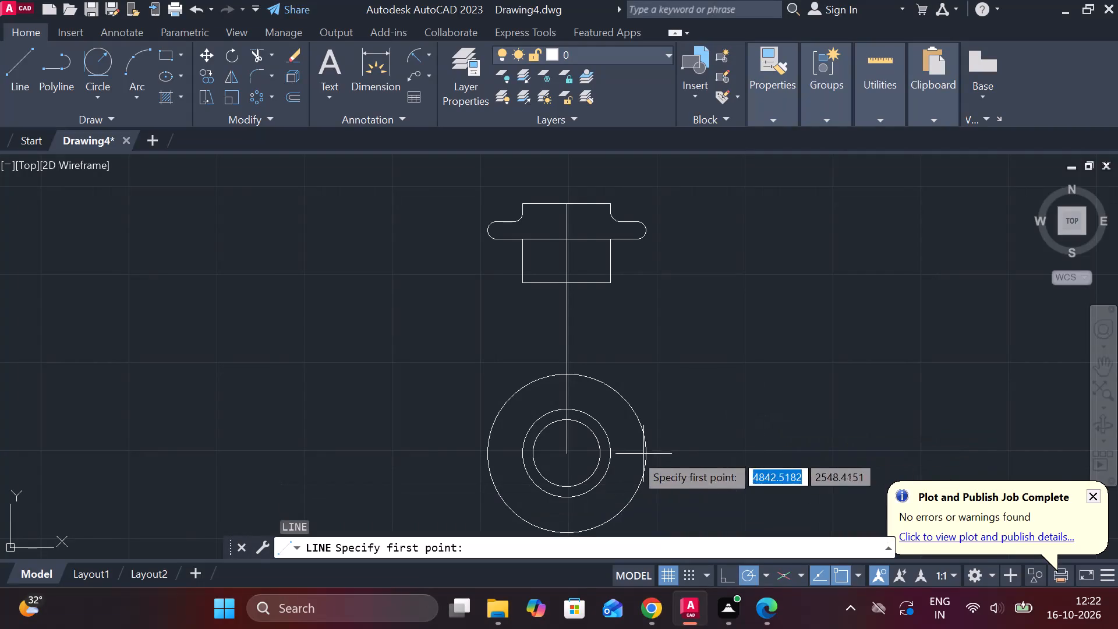
pyautogui.click(597, 451)
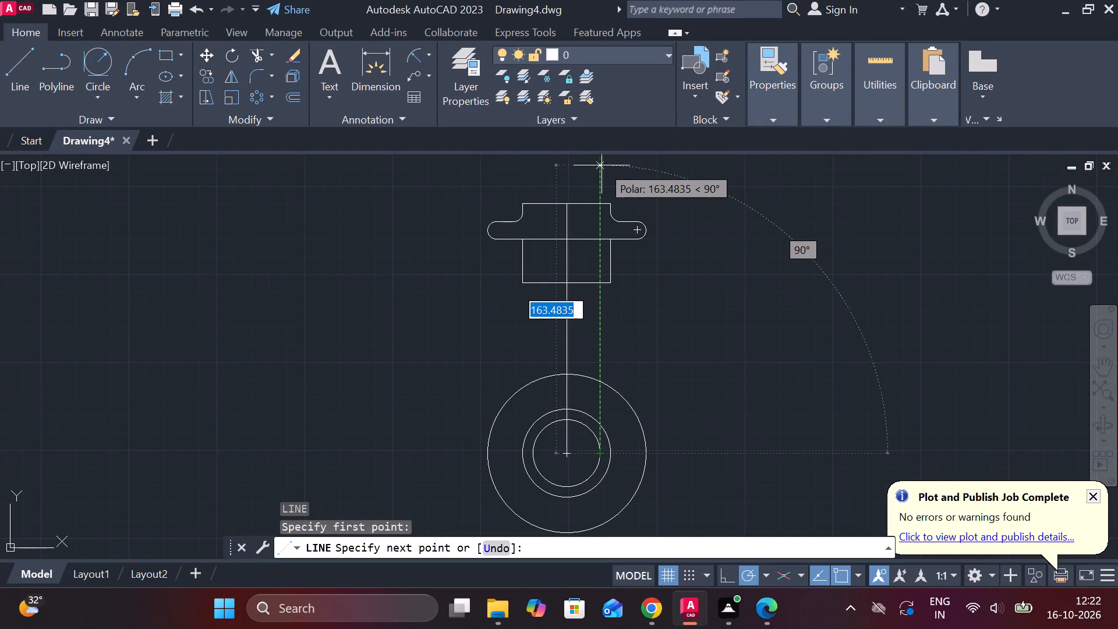
pyautogui.moveTo(602, 165); pyautogui.dragTo(599, 216, button='middle')
pyautogui.scroll(2, 604, 238)
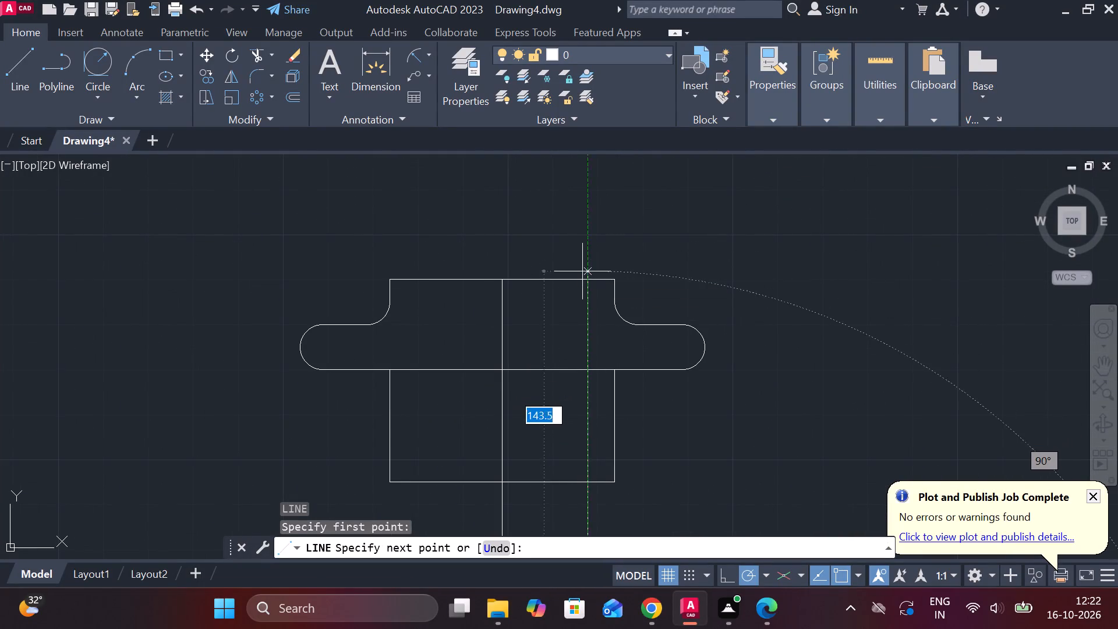
pyautogui.click(581, 231)
pyautogui.press('Escape')
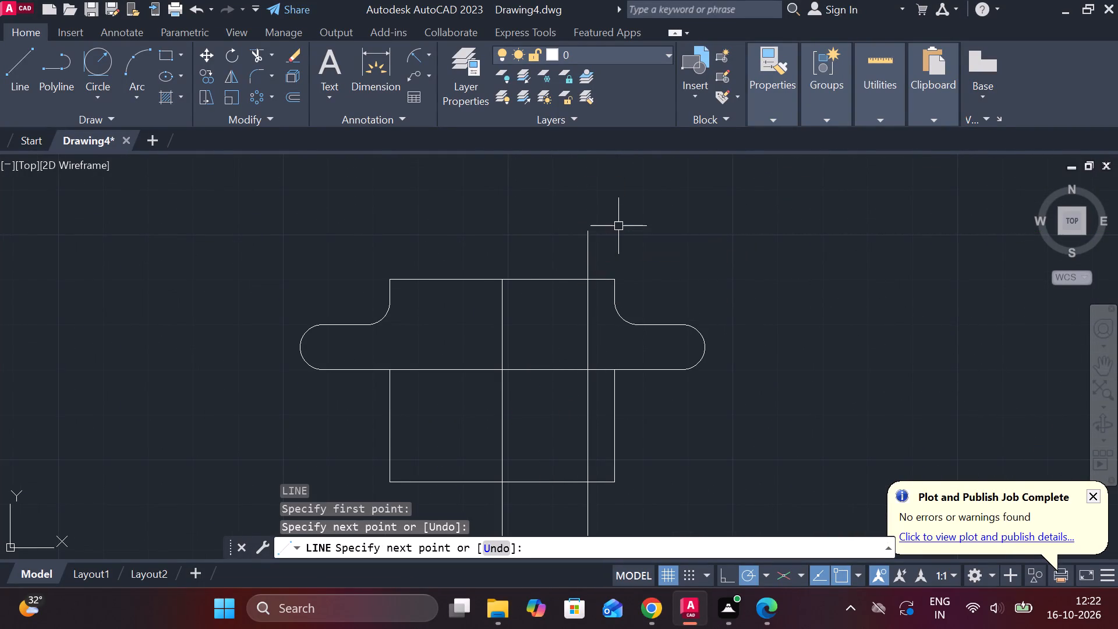
# Draw a vertical line about 191 units long from the Ø38 circle's left quadrant up past the rectangle's top edge.
pyautogui.scroll(-2, 618, 226)
pyautogui.press('l')
pyautogui.hotkey('shift', 'Return')
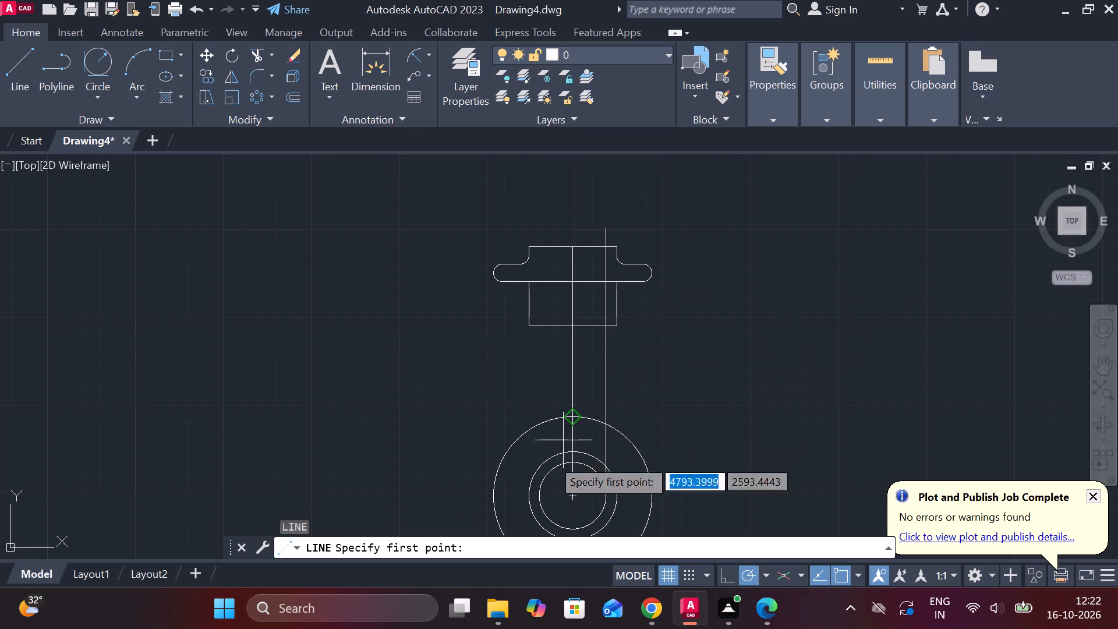
pyautogui.click(540, 492)
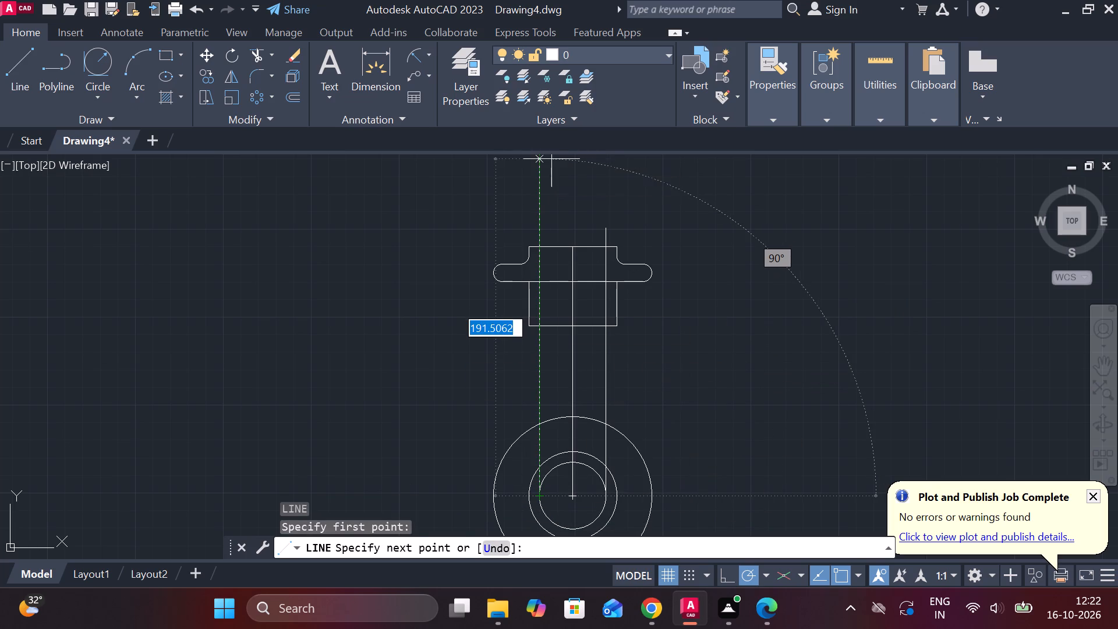
pyautogui.click(551, 159)
pyautogui.press('Escape')
# Trim the parts of both Ø38 projection lines that extend above the rectangle's top edge.
pyautogui.write('TR')
pyautogui.press('space')
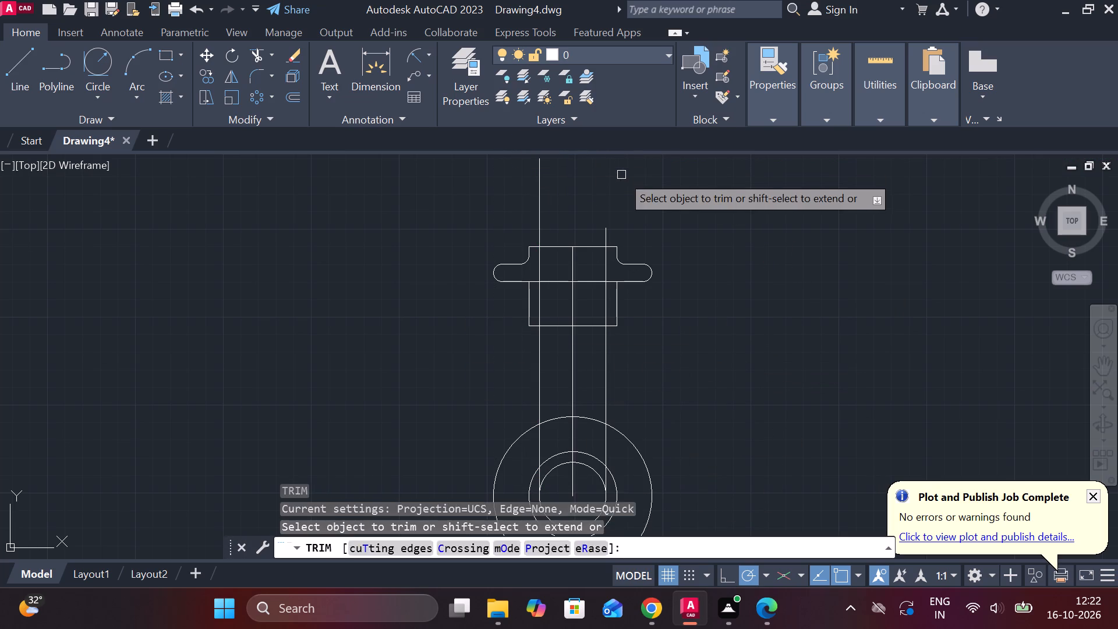
pyautogui.moveTo(621, 176); pyautogui.dragTo(504, 193)
pyautogui.click(611, 235)
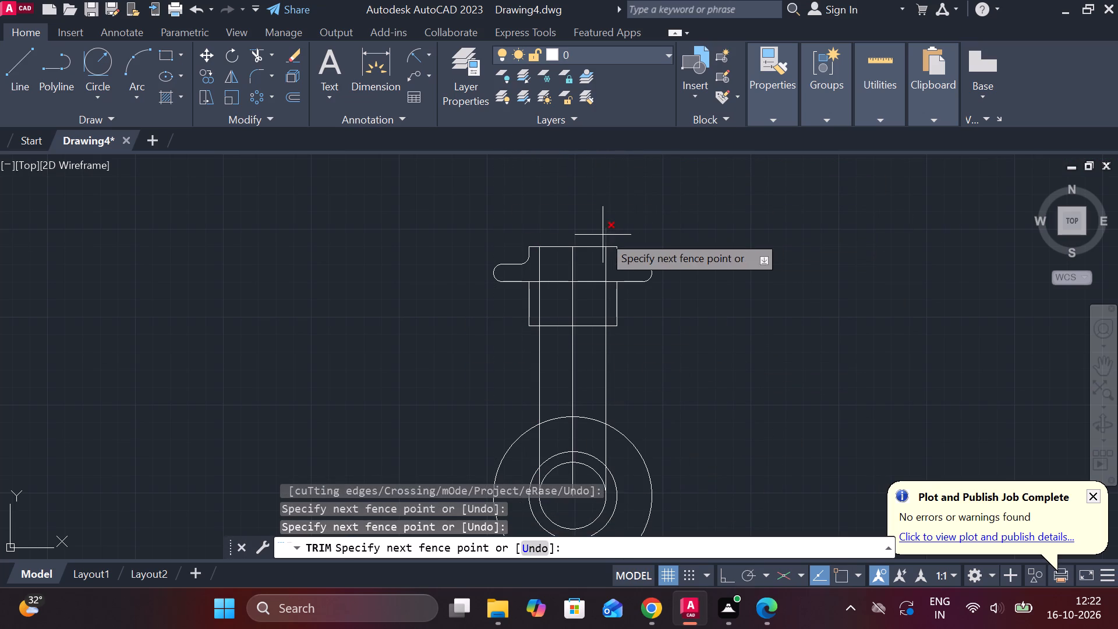
pyautogui.click(603, 235)
# Trim the parts of both Ø38 projection lines below the rectangle's bottom edge, keeping the bore lines inside the rectangle.
pyautogui.scroll(2, 625, 229)
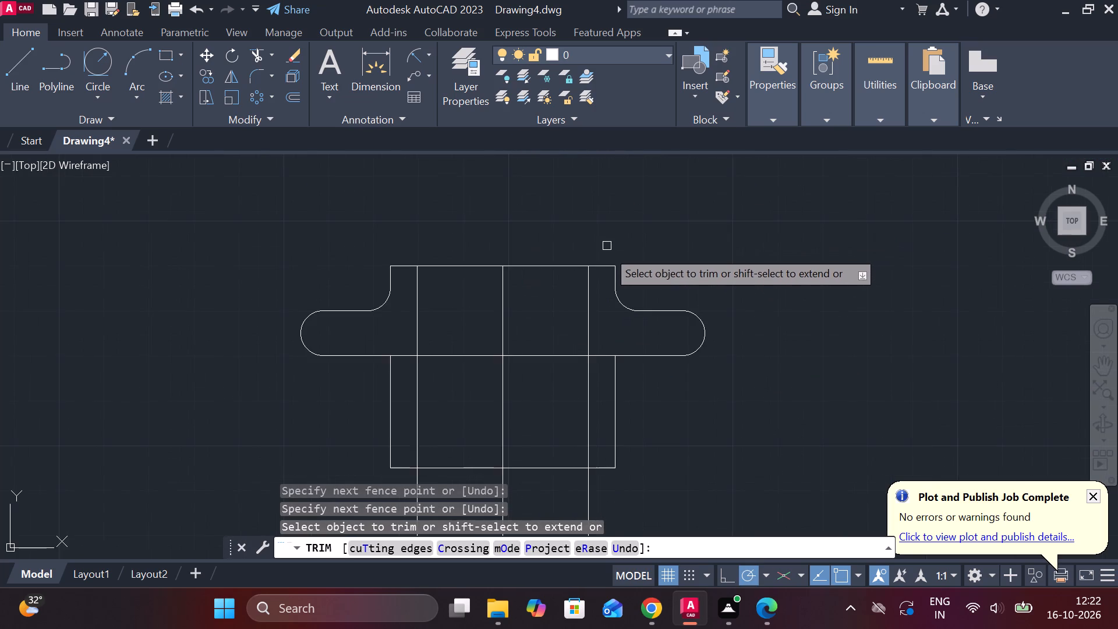
pyautogui.moveTo(613, 250); pyautogui.dragTo(720, 145, button='middle')
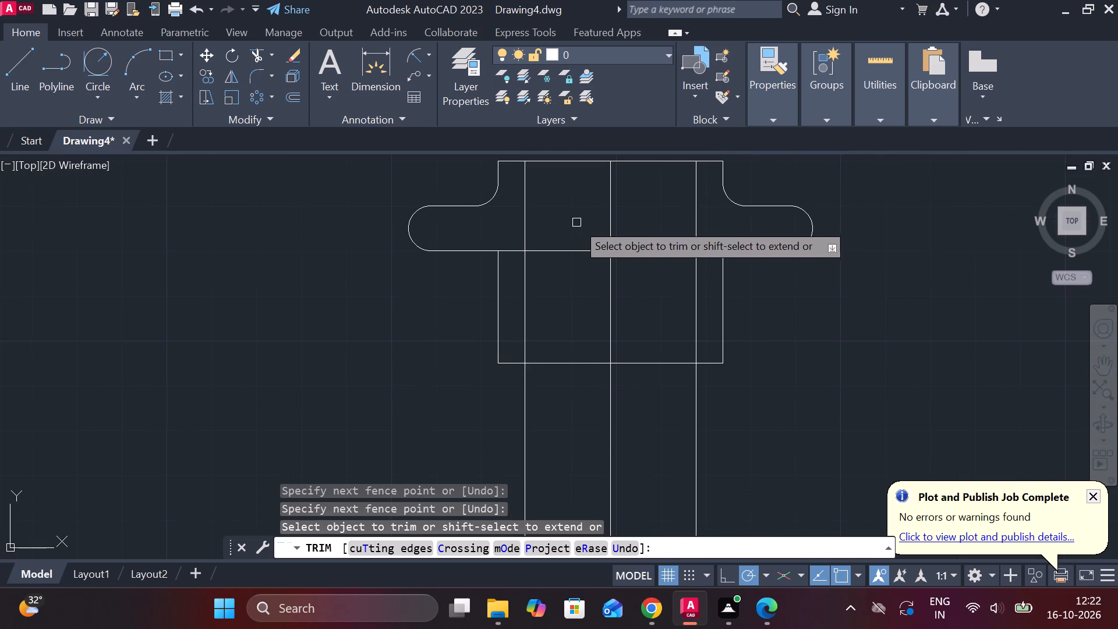
pyautogui.scroll(1, 527, 200)
pyautogui.moveTo(539, 210); pyautogui.dragTo(522, 255, button='middle')
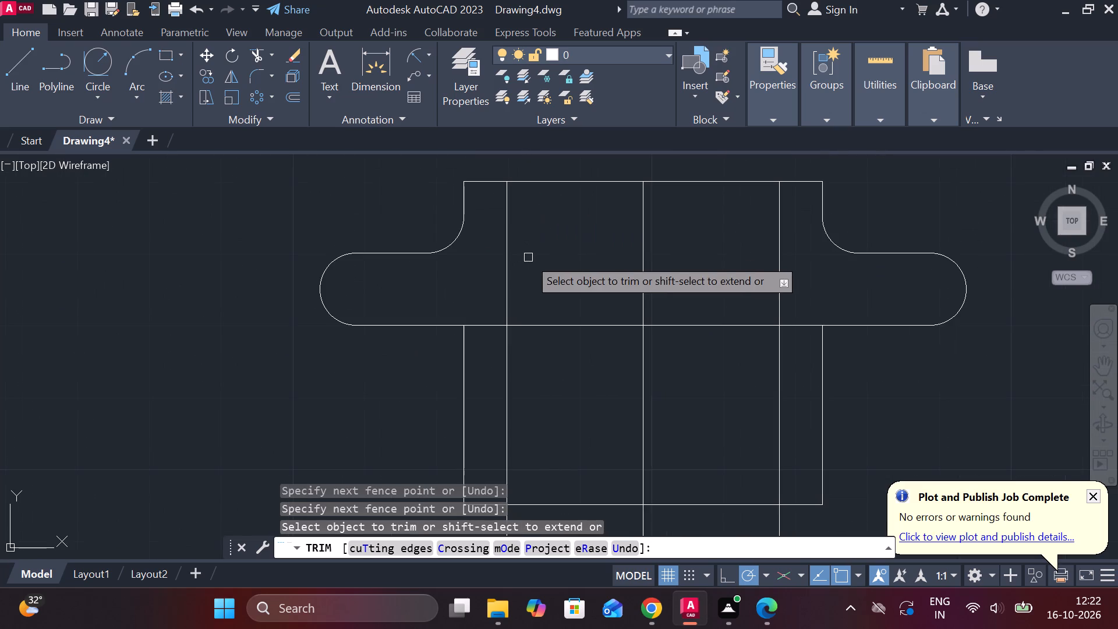
pyautogui.moveTo(536, 260); pyautogui.dragTo(533, 203, button='middle')
pyautogui.moveTo(539, 227); pyautogui.dragTo(537, 227, button='middle')
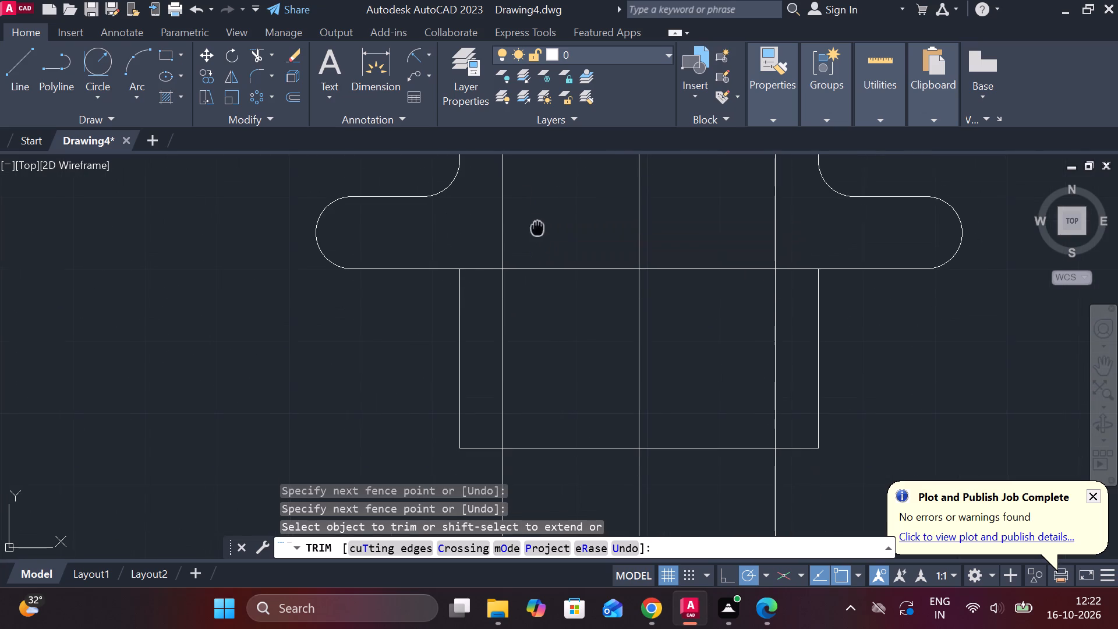
pyautogui.moveTo(537, 227); pyautogui.dragTo(520, 185, button='middle')
pyautogui.scroll(-1, 571, 263)
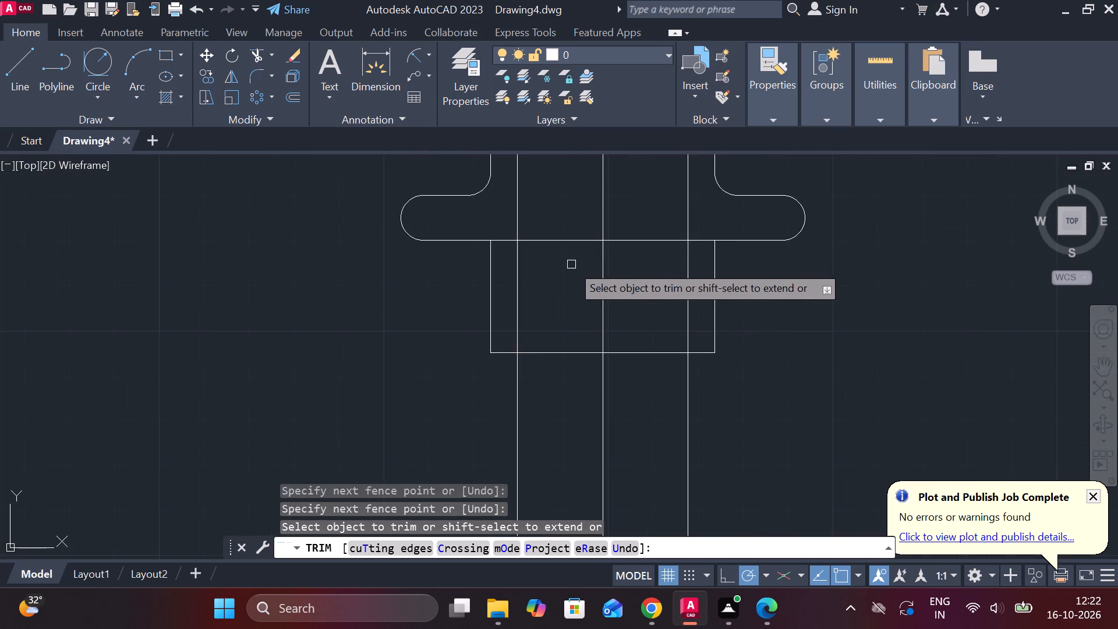
pyautogui.click(518, 380)
pyautogui.click(685, 390)
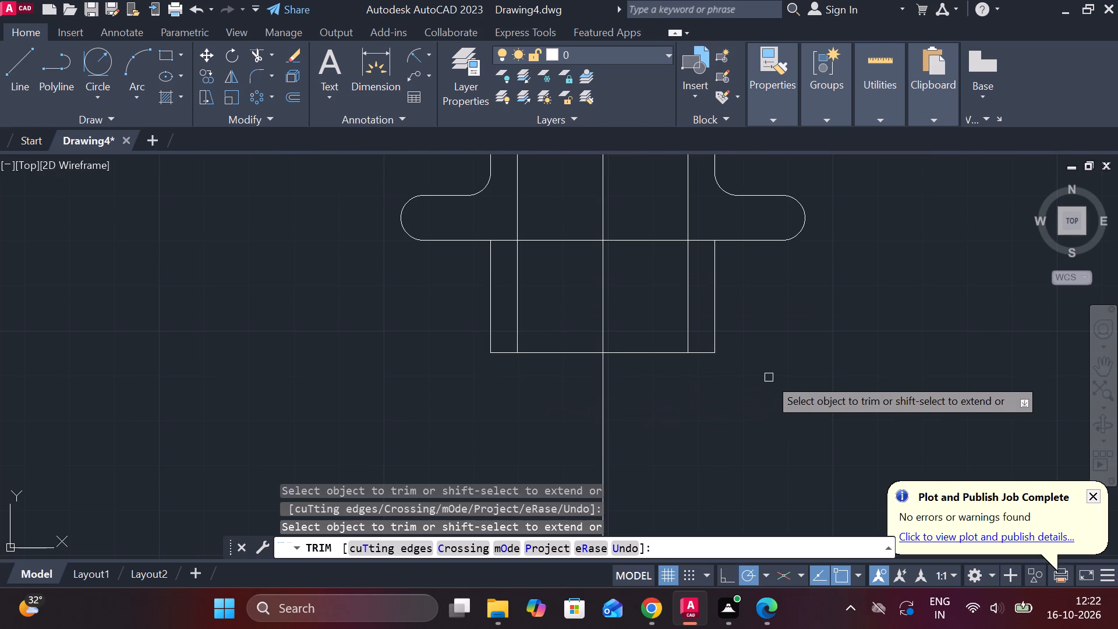
pyautogui.scroll(-2, 769, 339)
pyautogui.scroll(1, 769, 345)
pyautogui.moveTo(766, 345); pyautogui.dragTo(755, 345, button='middle')
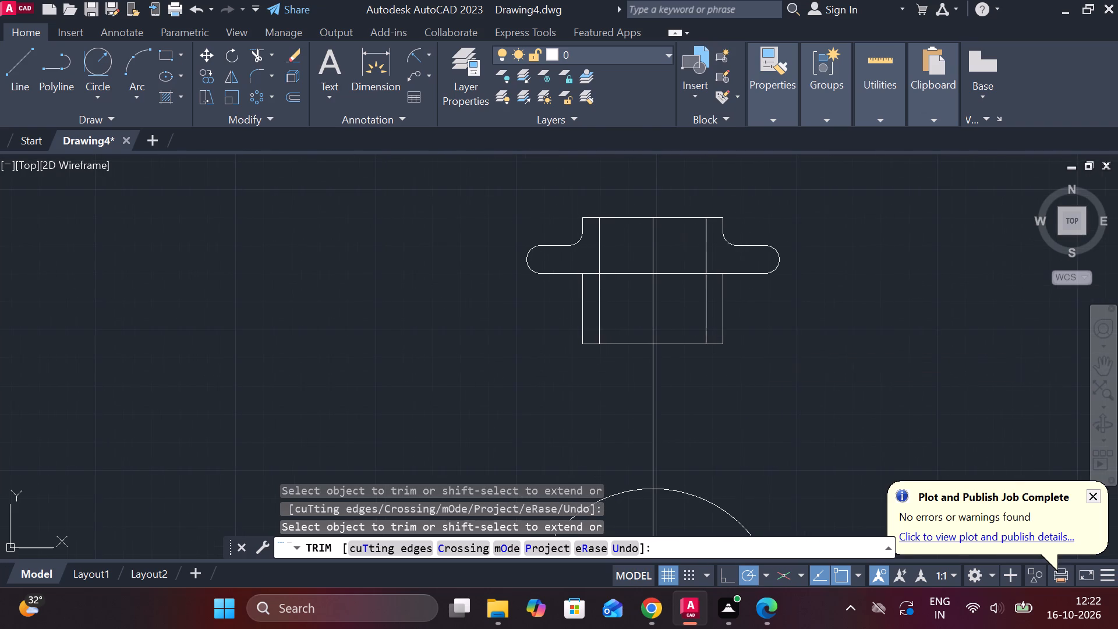
pyautogui.press('Escape')
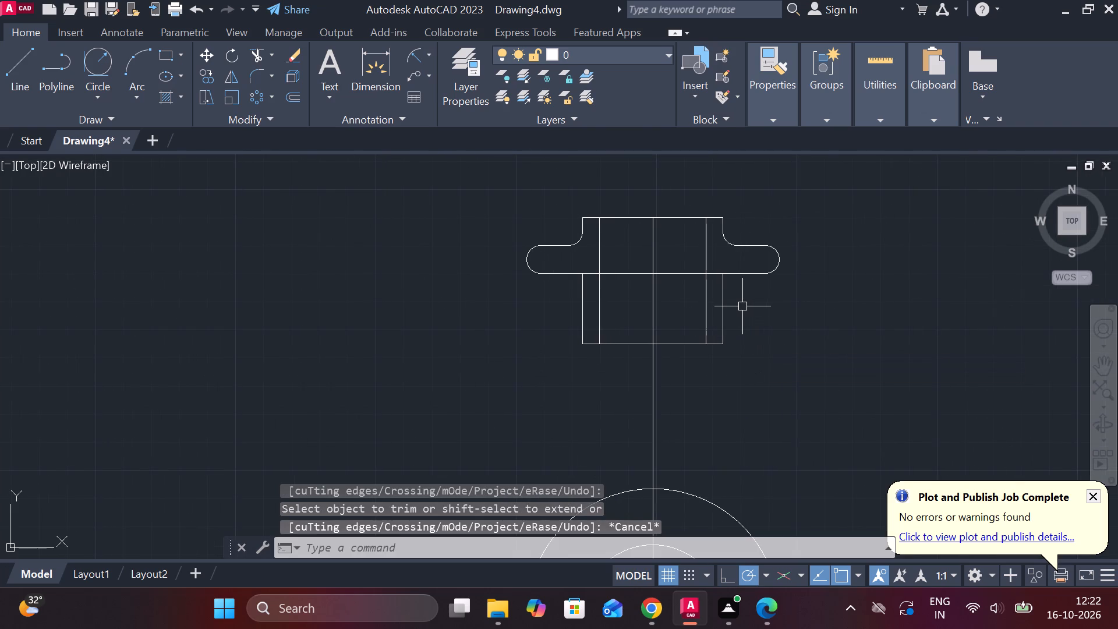
# Draw a 40 diameter circle concentric with the Ø38 circle.
pyautogui.moveTo(742, 308); pyautogui.dragTo(730, 277, button='middle')
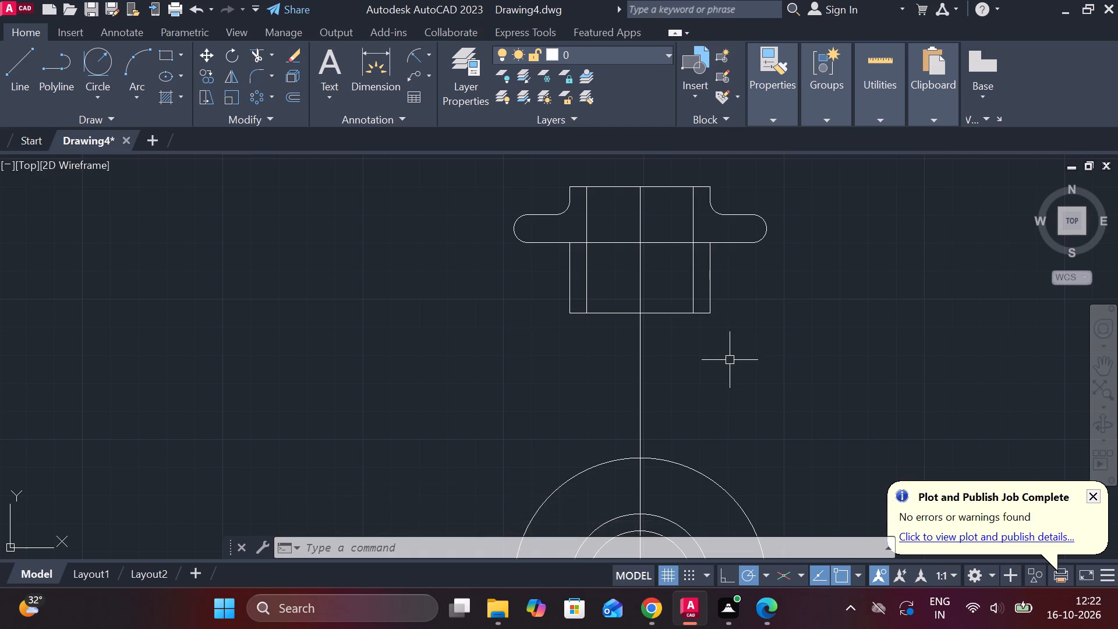
pyautogui.scroll(-1, 730, 360)
pyautogui.moveTo(730, 360); pyautogui.dragTo(667, 269, button='middle')
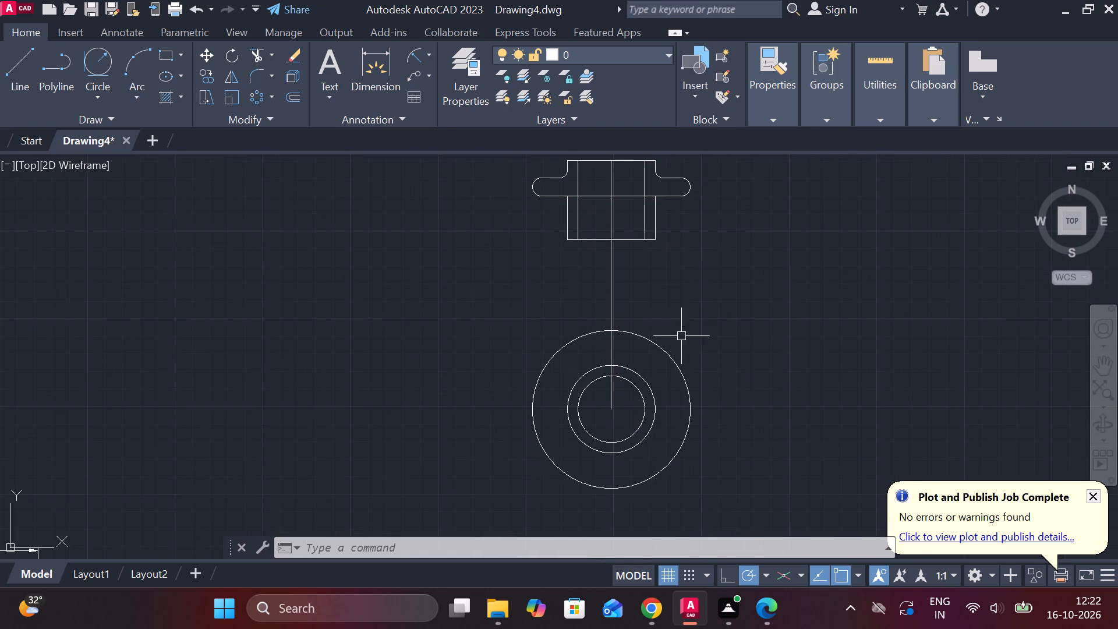
pyautogui.scroll(1, 658, 361)
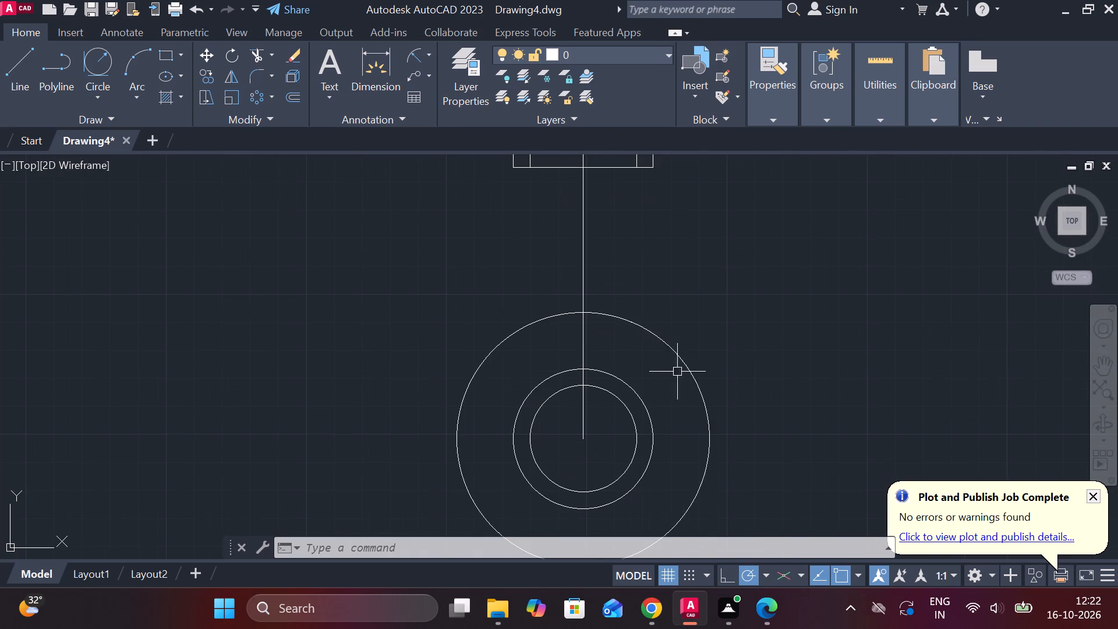
pyautogui.write('C')
pyautogui.press('space')
pyautogui.click(587, 441)
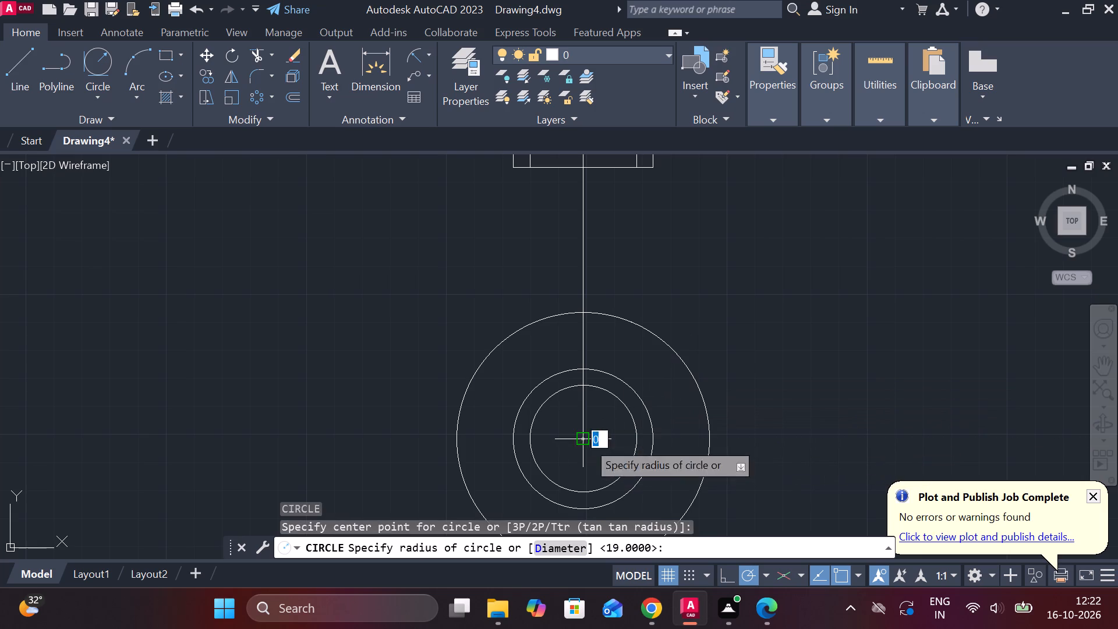
pyautogui.scroll(1, 636, 417)
pyautogui.press('d')
pyautogui.press('space')
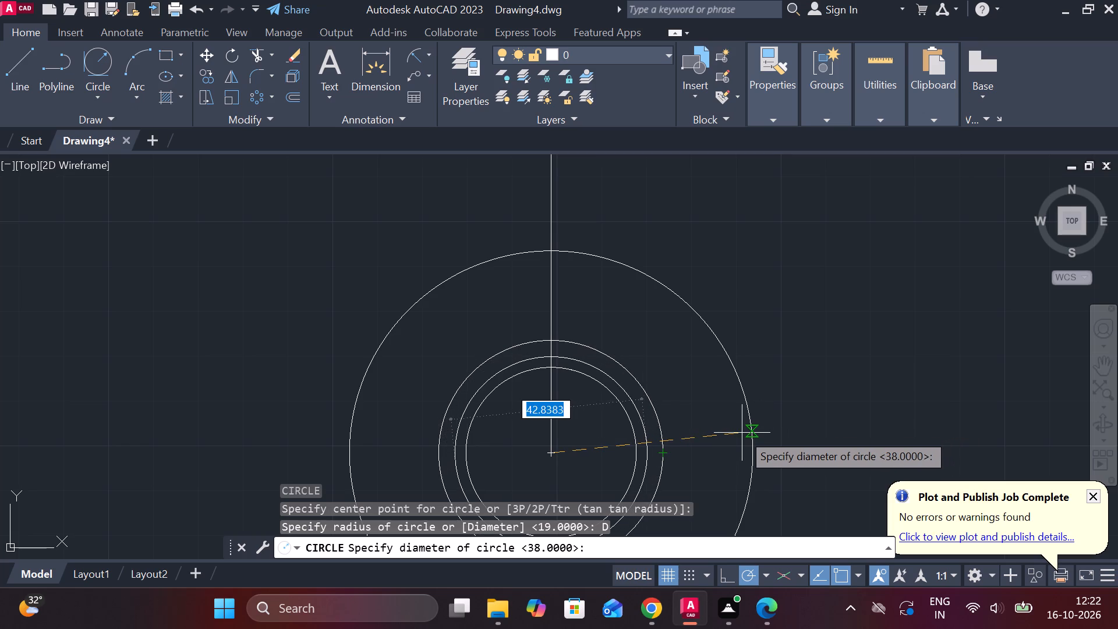
pyautogui.write('40')
pyautogui.press('Return')
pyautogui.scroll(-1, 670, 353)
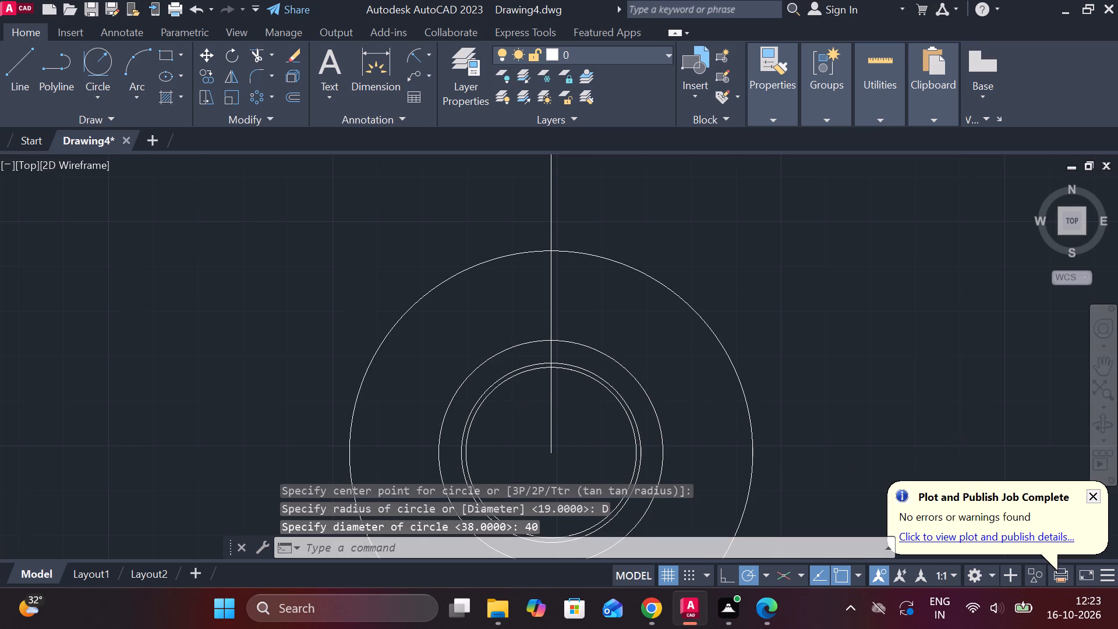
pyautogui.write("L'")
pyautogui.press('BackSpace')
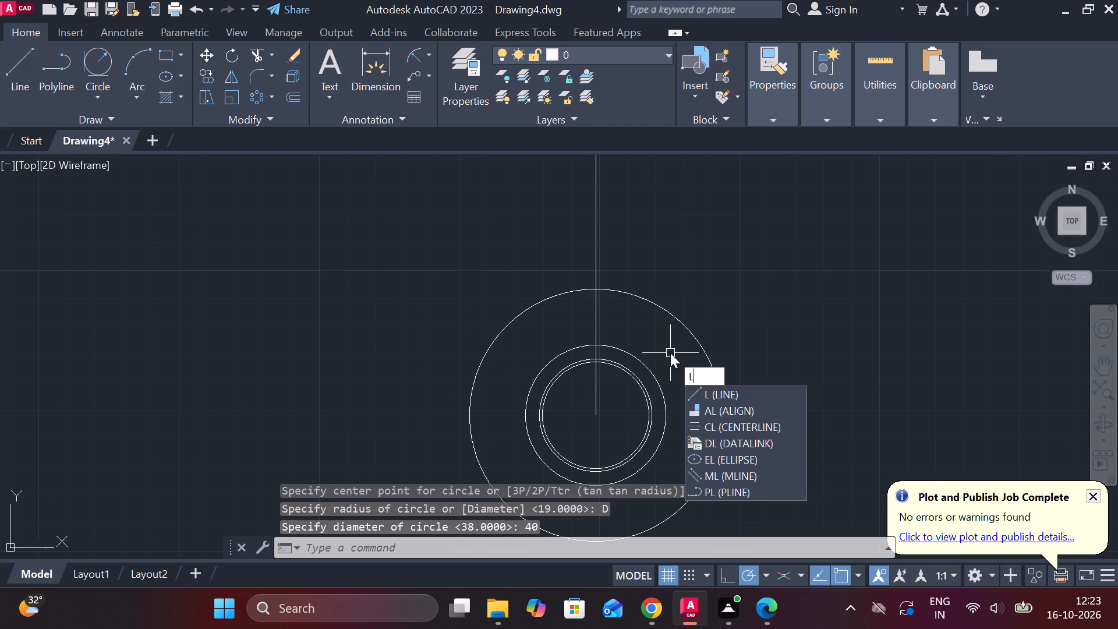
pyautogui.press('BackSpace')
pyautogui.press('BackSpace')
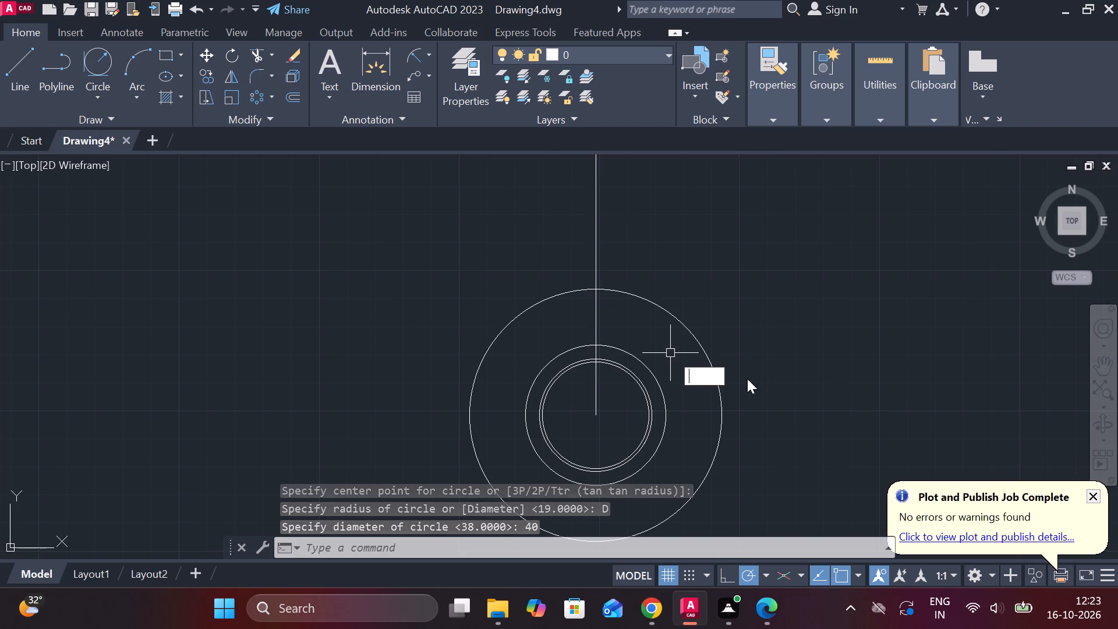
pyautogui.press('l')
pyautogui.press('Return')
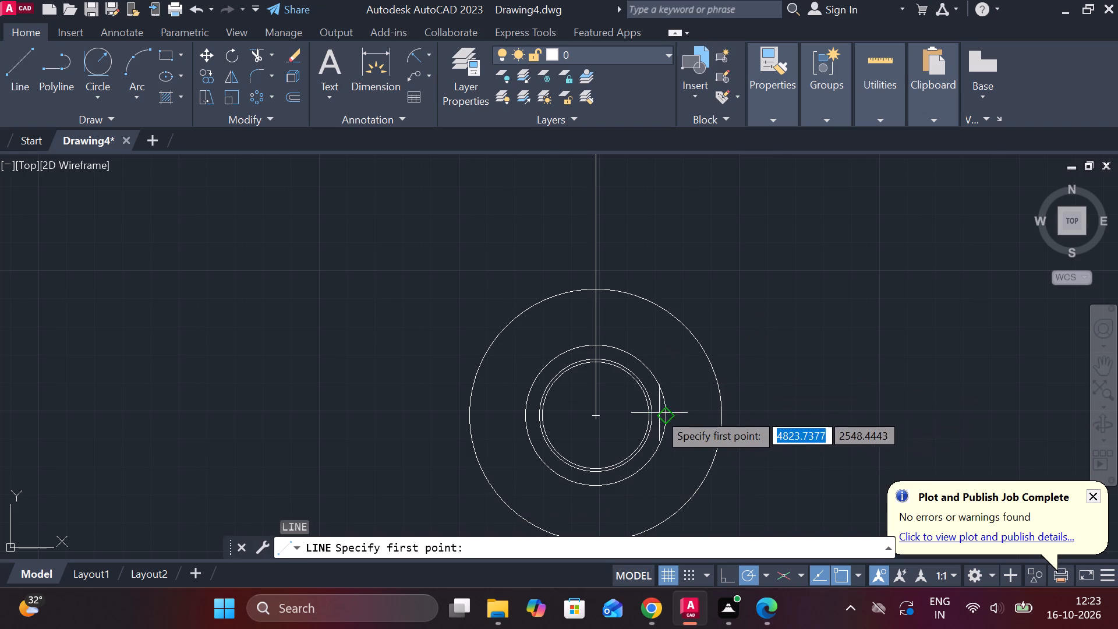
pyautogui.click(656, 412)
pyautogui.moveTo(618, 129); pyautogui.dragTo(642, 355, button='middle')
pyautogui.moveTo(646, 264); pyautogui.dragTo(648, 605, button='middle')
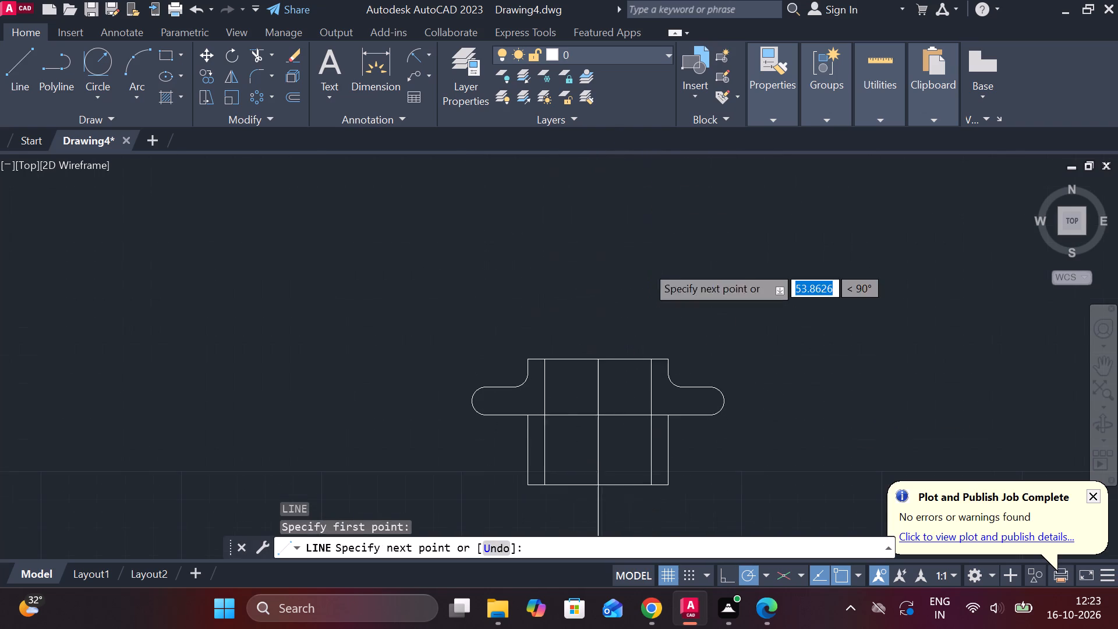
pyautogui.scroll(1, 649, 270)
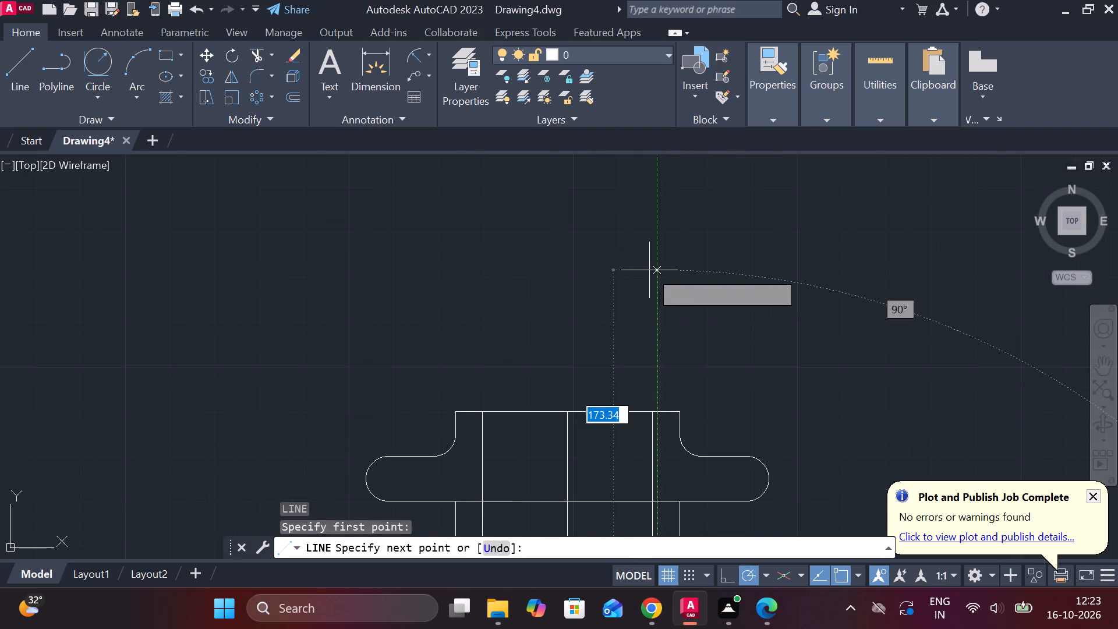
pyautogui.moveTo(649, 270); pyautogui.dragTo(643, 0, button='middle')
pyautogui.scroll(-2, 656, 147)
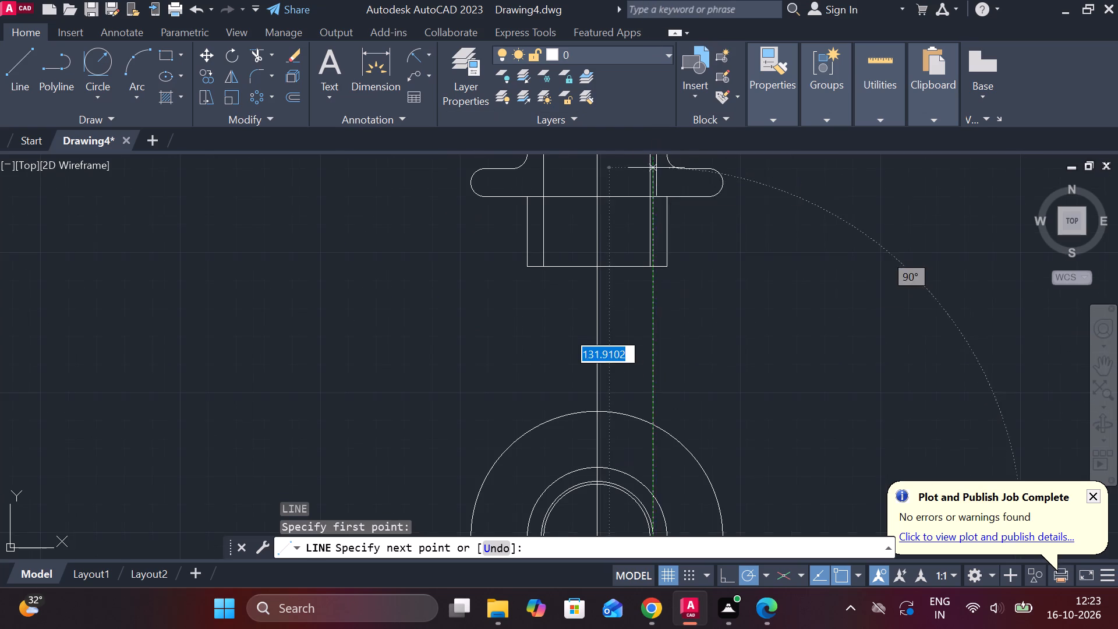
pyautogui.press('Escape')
# Erase the 40 diameter circle from the concentric circles.
pyautogui.moveTo(744, 312); pyautogui.dragTo(812, 79, button='middle')
pyautogui.scroll(1, 774, 165)
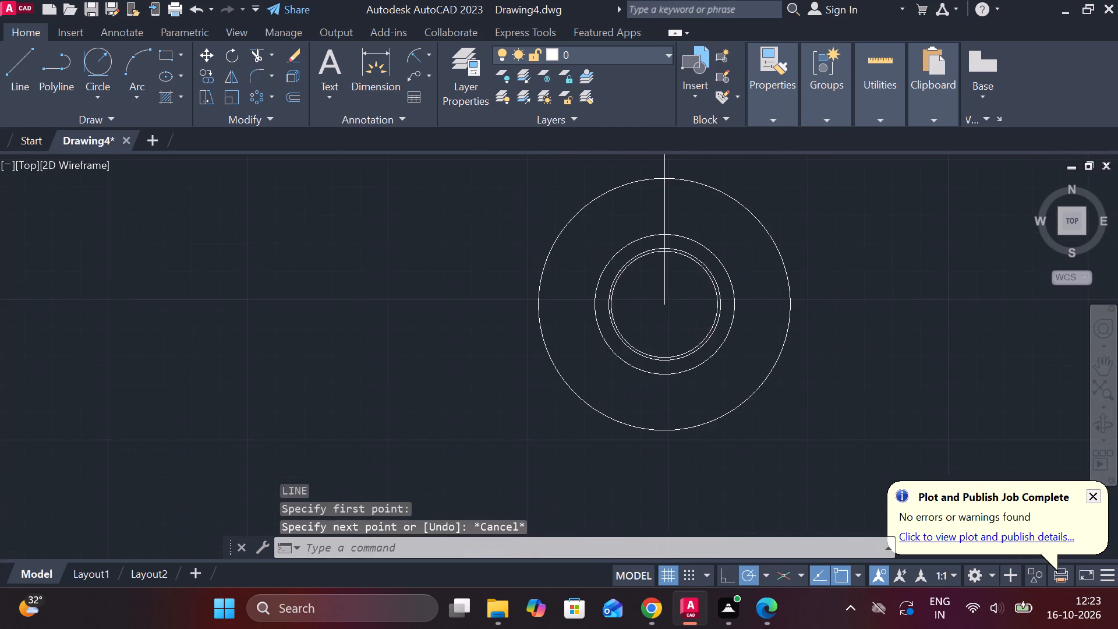
pyautogui.scroll(1, 774, 165)
pyautogui.click(604, 423)
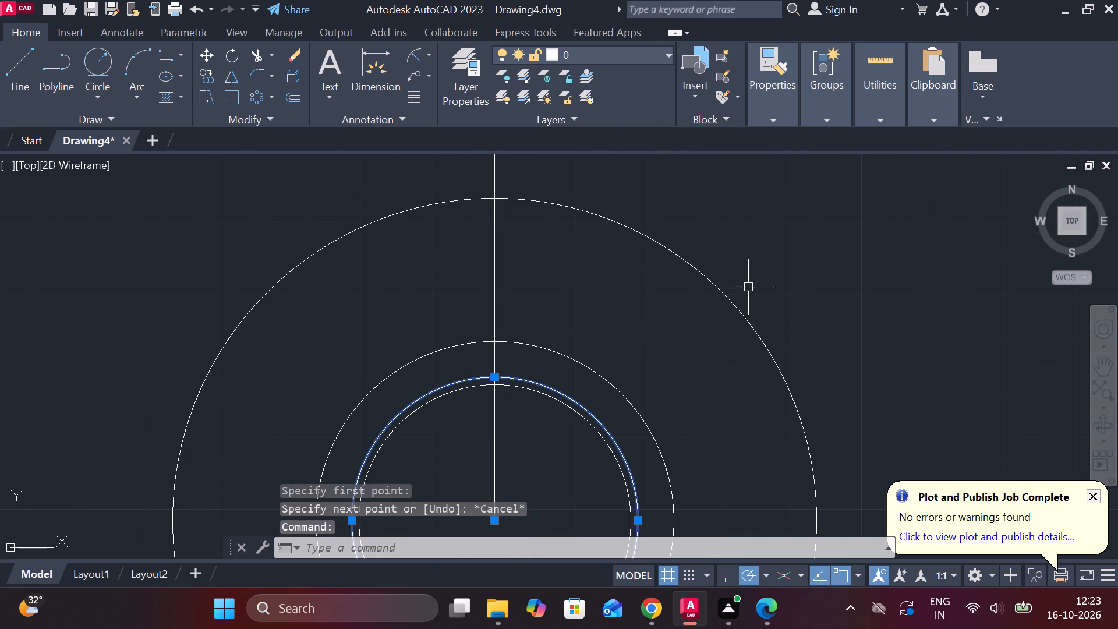
pyautogui.write('E')
pyautogui.press('space')
# Draw a 42 diameter circle concentric with the Ø38 circle.
pyautogui.scroll(-1, 756, 283)
pyautogui.write('C')
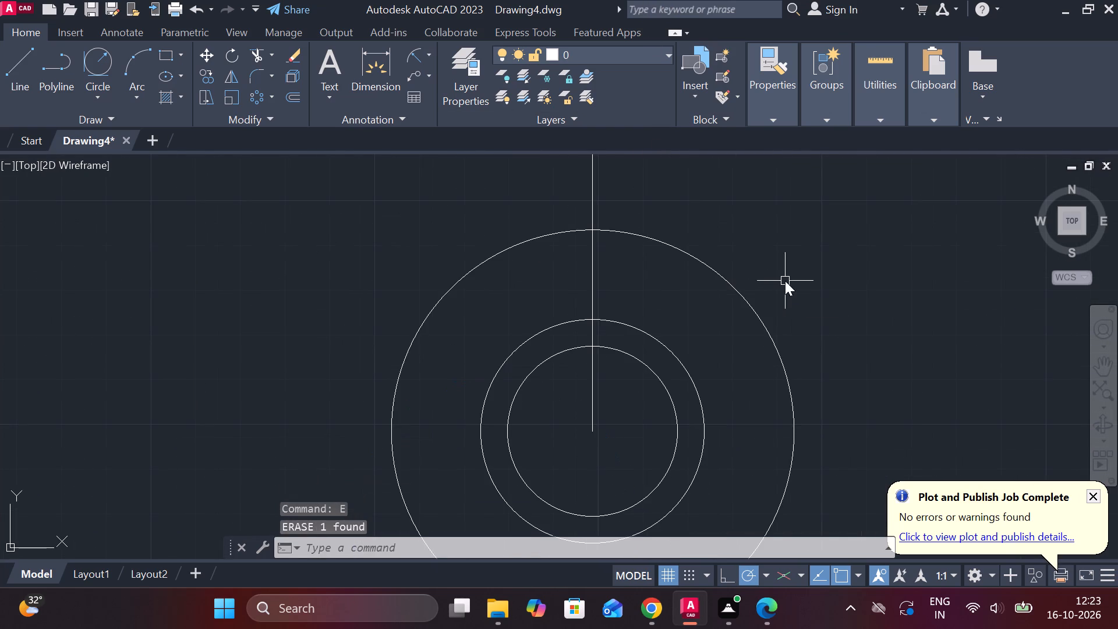
pyautogui.press('space')
pyautogui.click(601, 432)
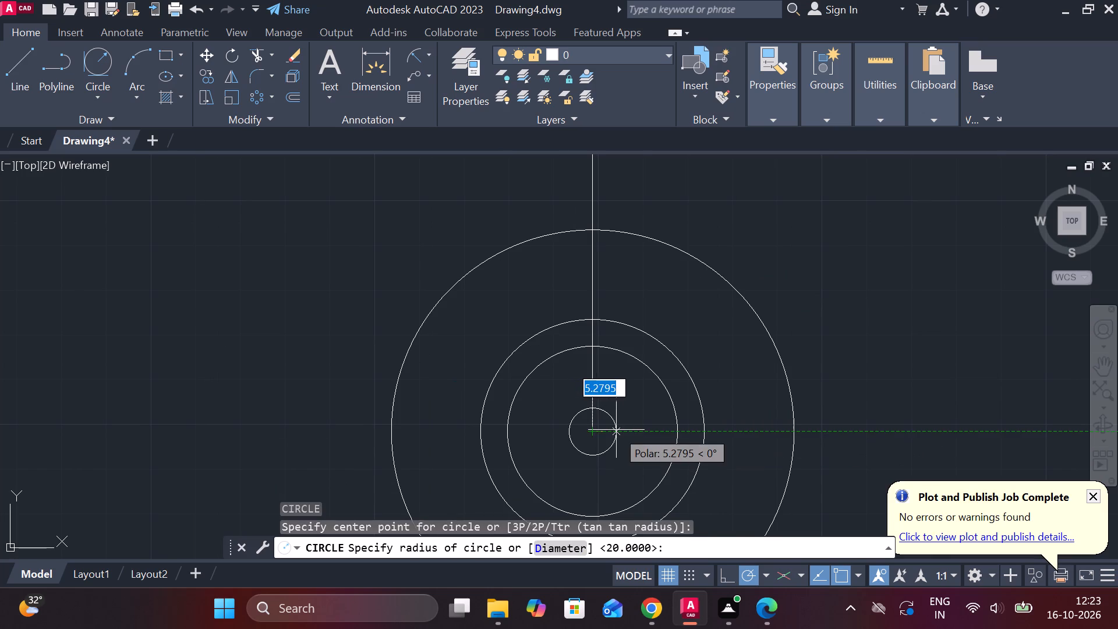
pyautogui.write('D')
pyautogui.press('space')
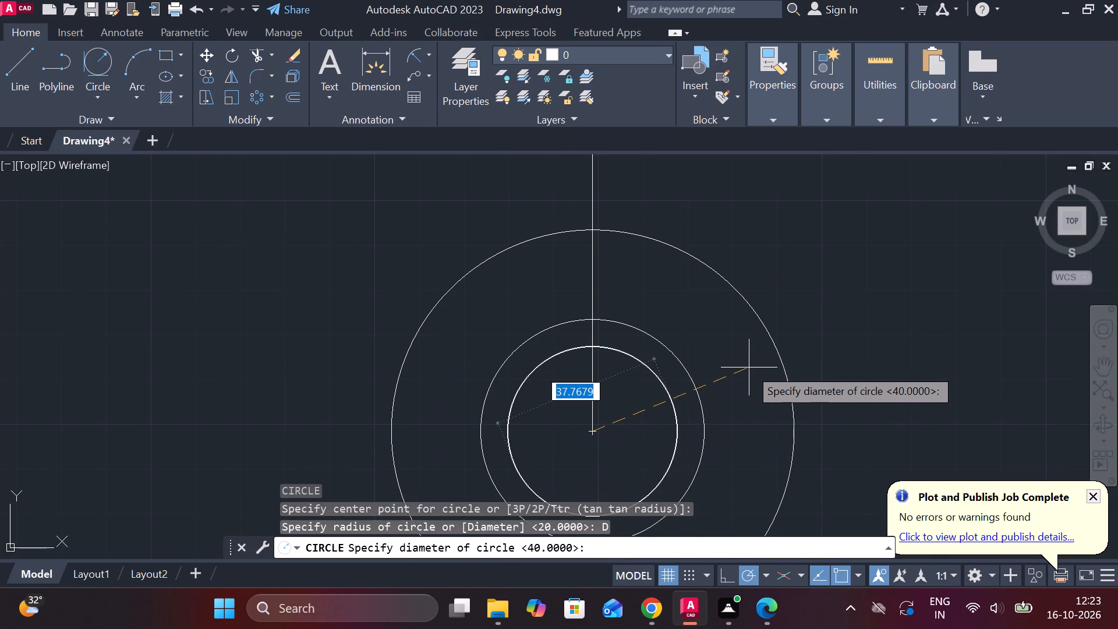
pyautogui.write('42')
pyautogui.press('space')
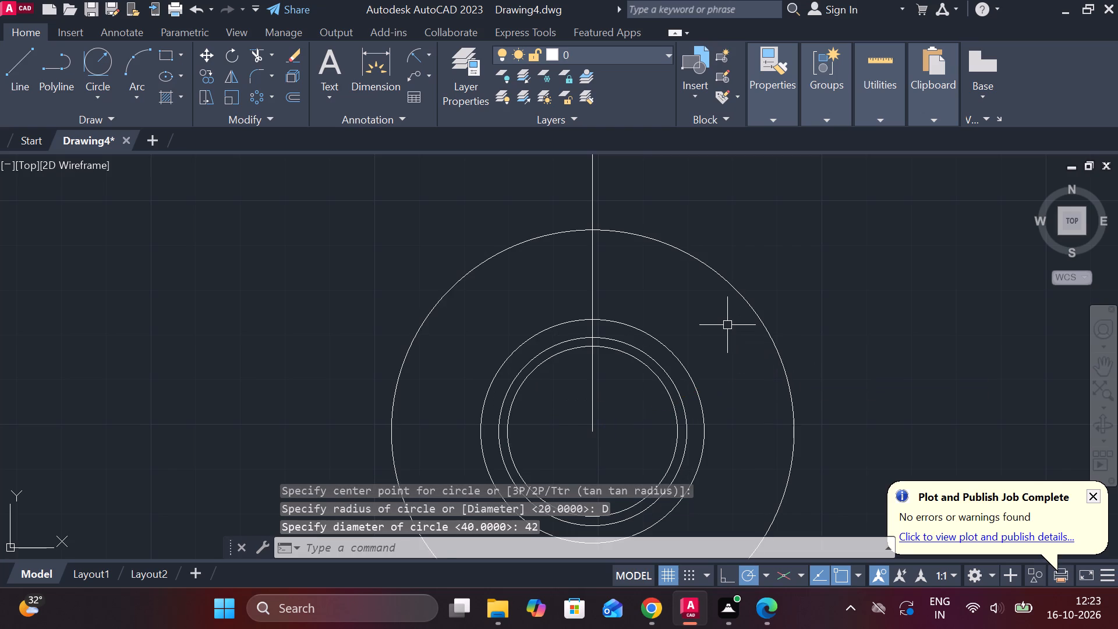
# Draw a vertical line from the Ø42 circle's right quadrant up past the front view's top edge.
pyautogui.press('l')
pyautogui.press('Return')
pyautogui.click(694, 427)
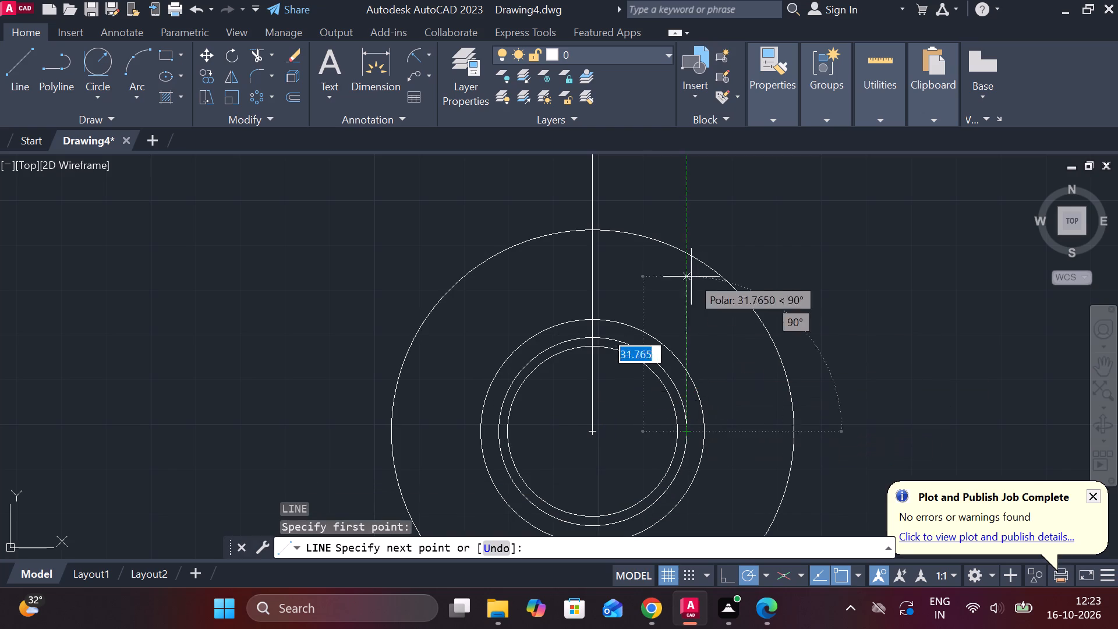
pyautogui.moveTo(691, 260); pyautogui.dragTo(694, 413, button='middle')
pyautogui.scroll(-1, 677, 197)
pyautogui.moveTo(677, 197); pyautogui.dragTo(652, 360, button='middle')
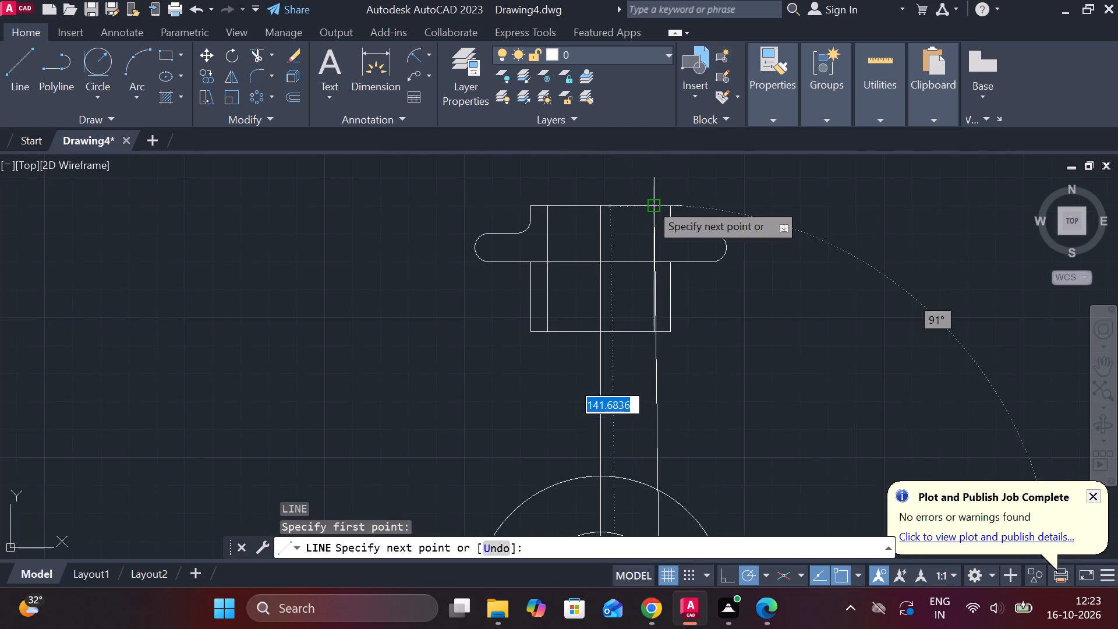
pyautogui.click(659, 173)
pyautogui.press('Escape')
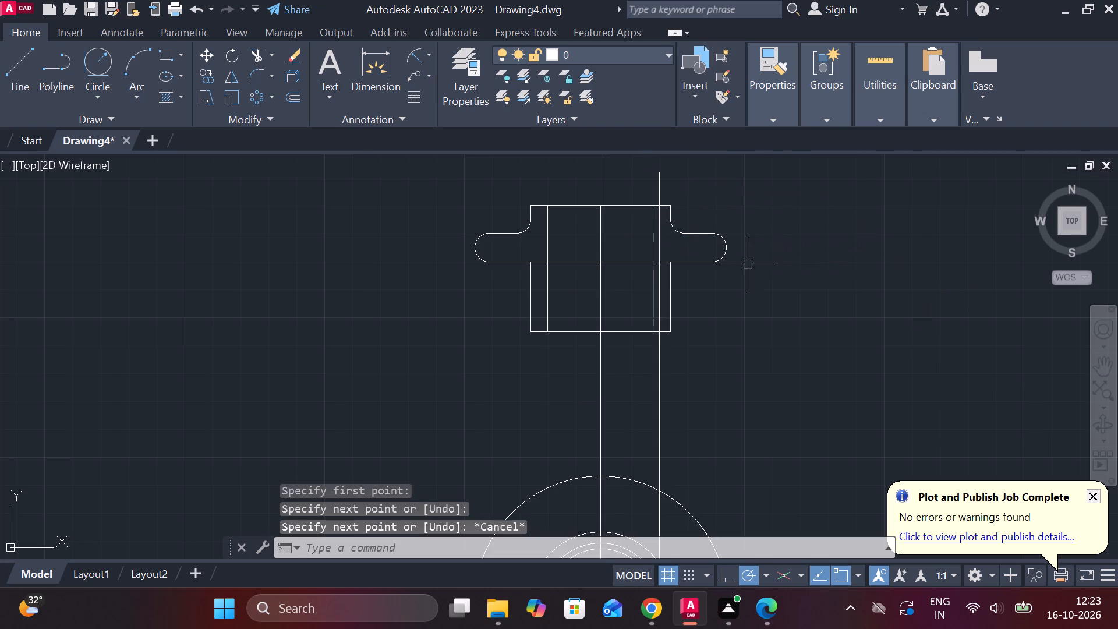
# Draw a vertical line from the Ø42 circle's left quadrant up past the front view's top edge.
pyautogui.scroll(-2, 746, 268)
pyautogui.press('l')
pyautogui.press('Return')
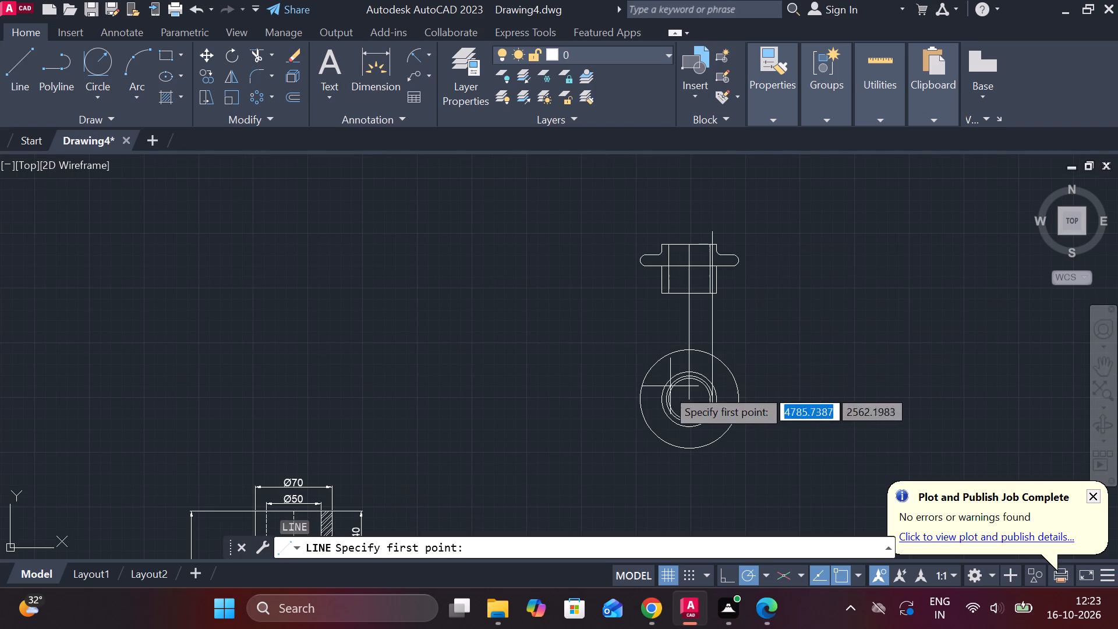
pyautogui.scroll(3, 659, 397)
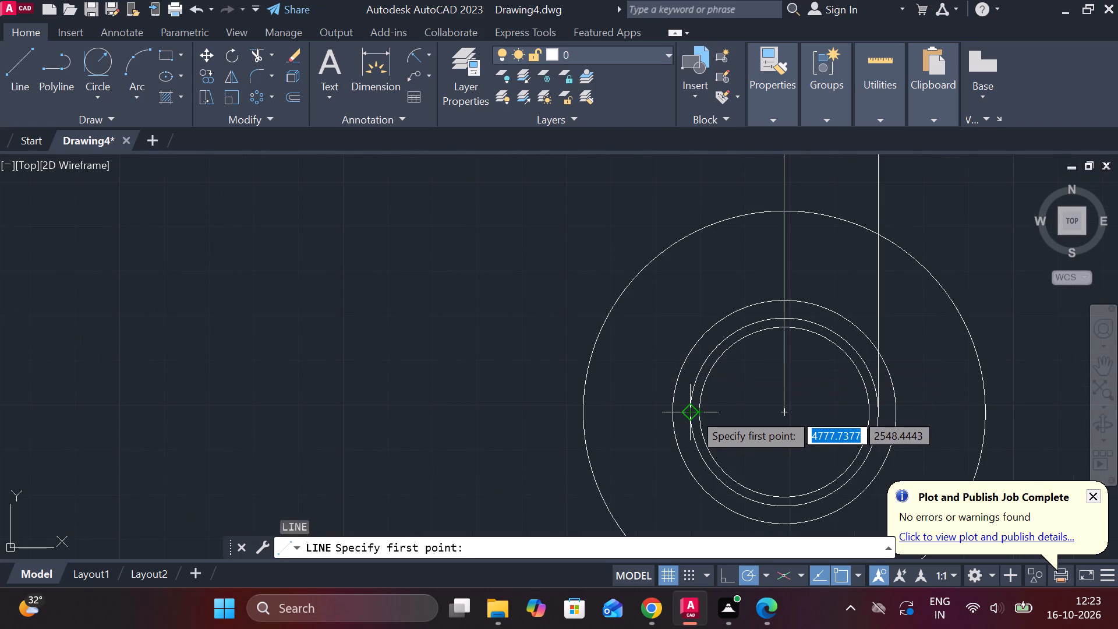
pyautogui.click(694, 412)
pyautogui.moveTo(674, 205); pyautogui.dragTo(662, 354, button='middle')
pyautogui.scroll(-2, 668, 289)
pyautogui.moveTo(666, 253); pyautogui.dragTo(656, 398, button='middle')
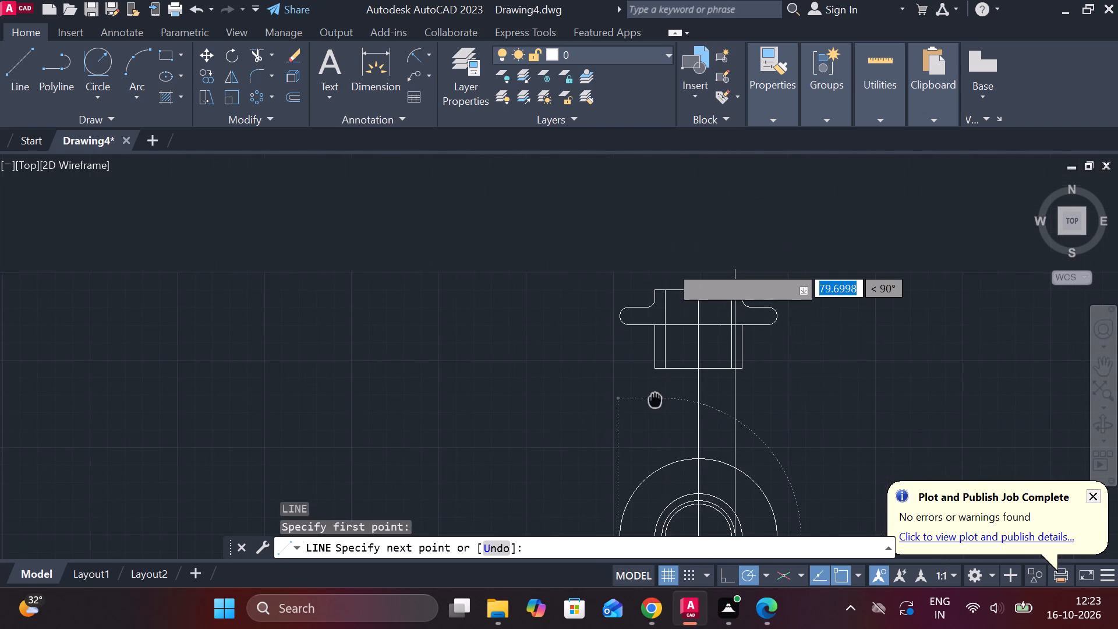
pyautogui.scroll(2, 661, 236)
pyautogui.click(661, 236)
pyautogui.scroll(-1, 678, 233)
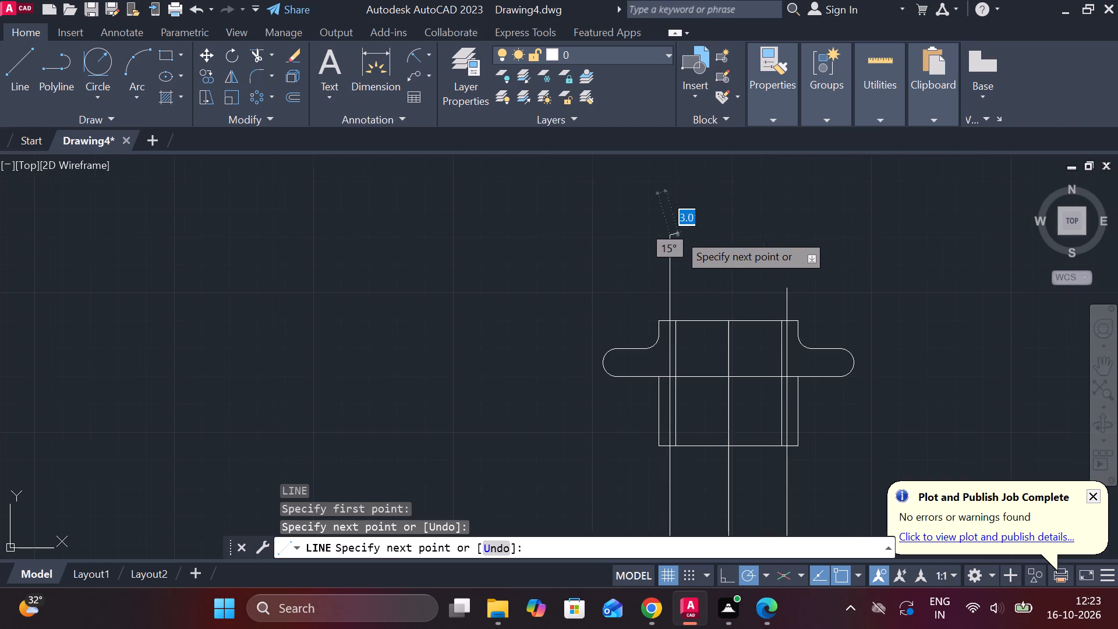
pyautogui.press('Escape')
# Trim the parts of both Ø42 projection lines that extend above the front view's top edge.
pyautogui.write('TR')
pyautogui.press('space')
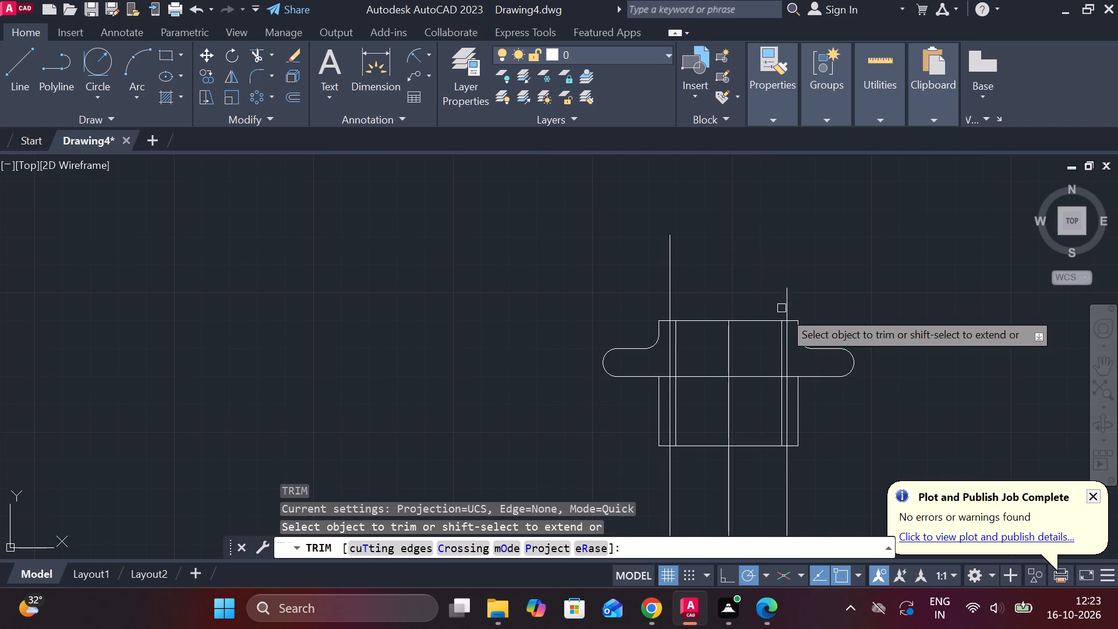
pyautogui.click(789, 308)
pyautogui.click(673, 287)
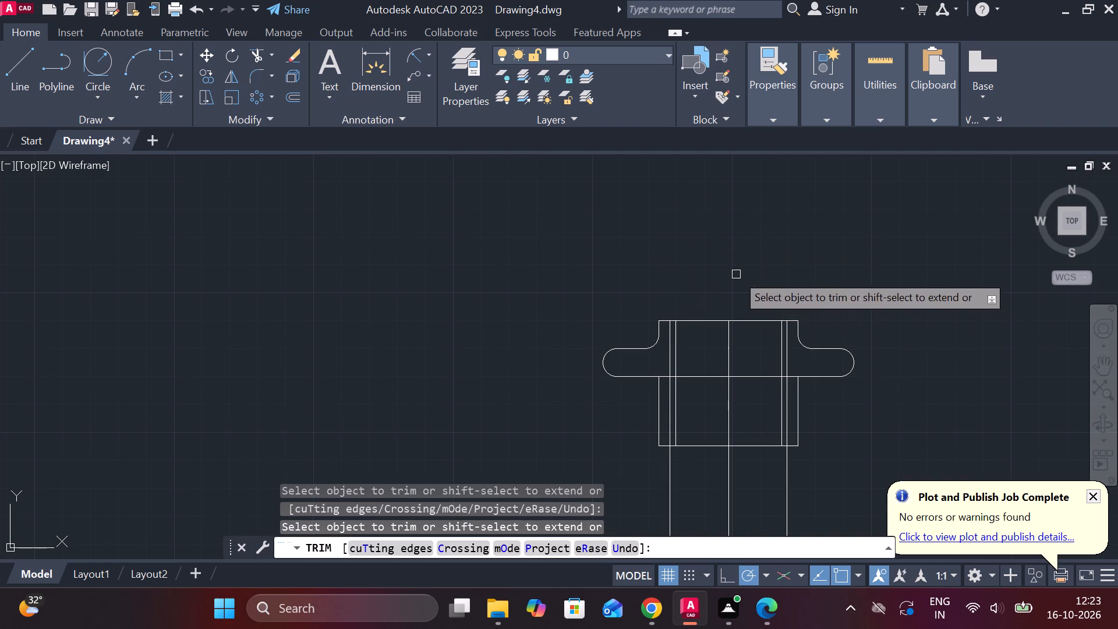
# Trim both Ø42 projection lines between the front view's bottom edge and the Ø90 circle.
pyautogui.moveTo(736, 274); pyautogui.dragTo(690, 27, button='middle')
pyautogui.moveTo(791, 246); pyautogui.dragTo(731, 277)
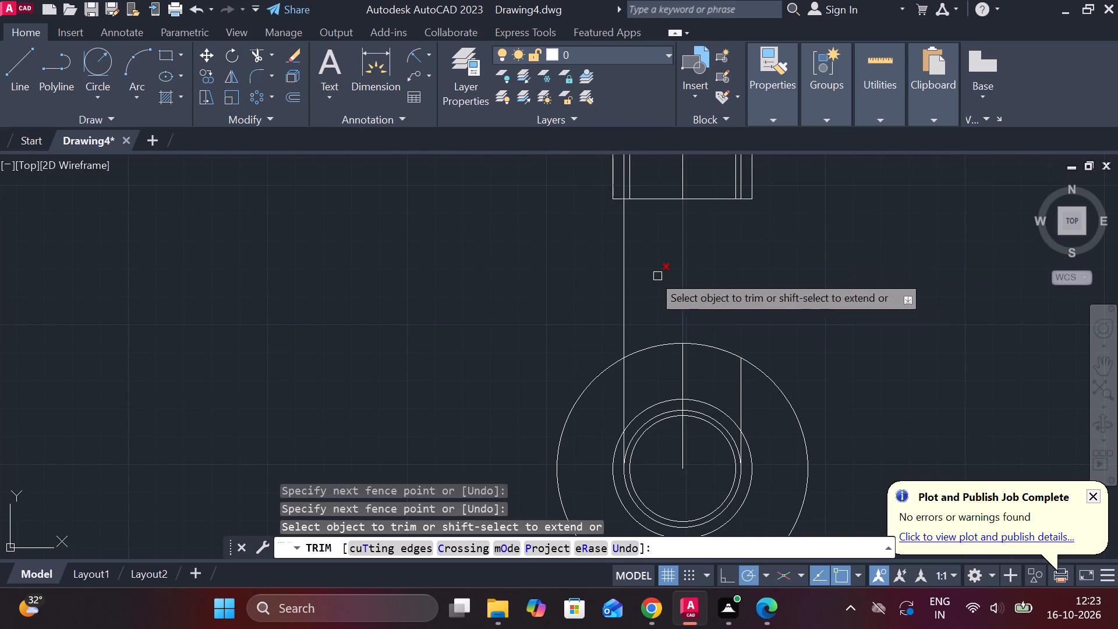
pyautogui.moveTo(627, 272); pyautogui.dragTo(576, 272)
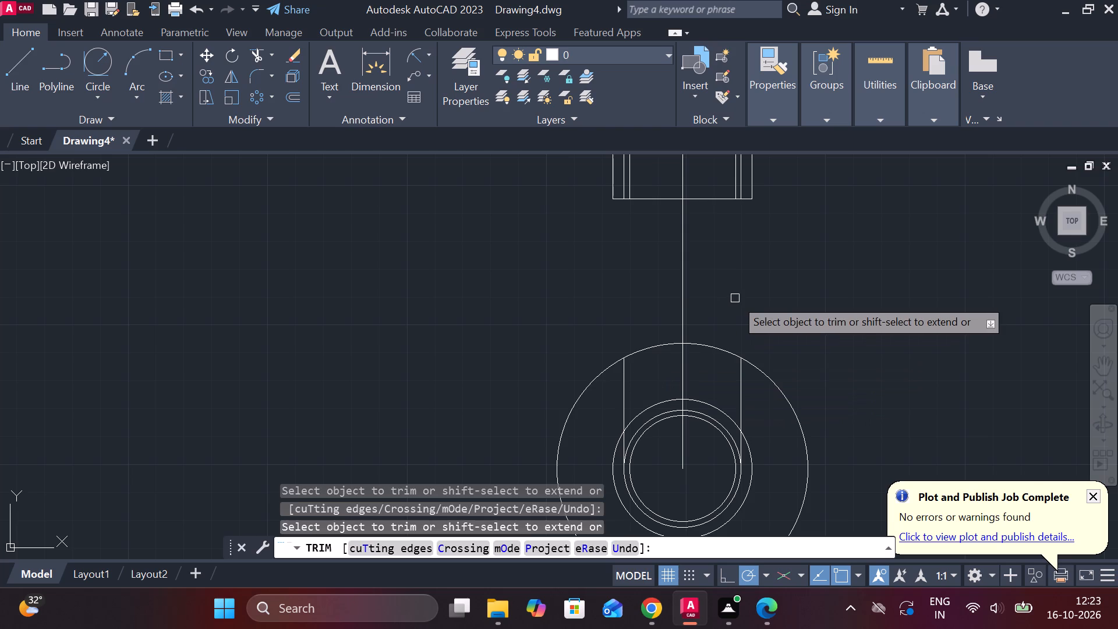
pyautogui.press('Escape')
# Erase the two leftover pieces of the Ø42 projection lines inside the Ø90 circle.
pyautogui.click(738, 382)
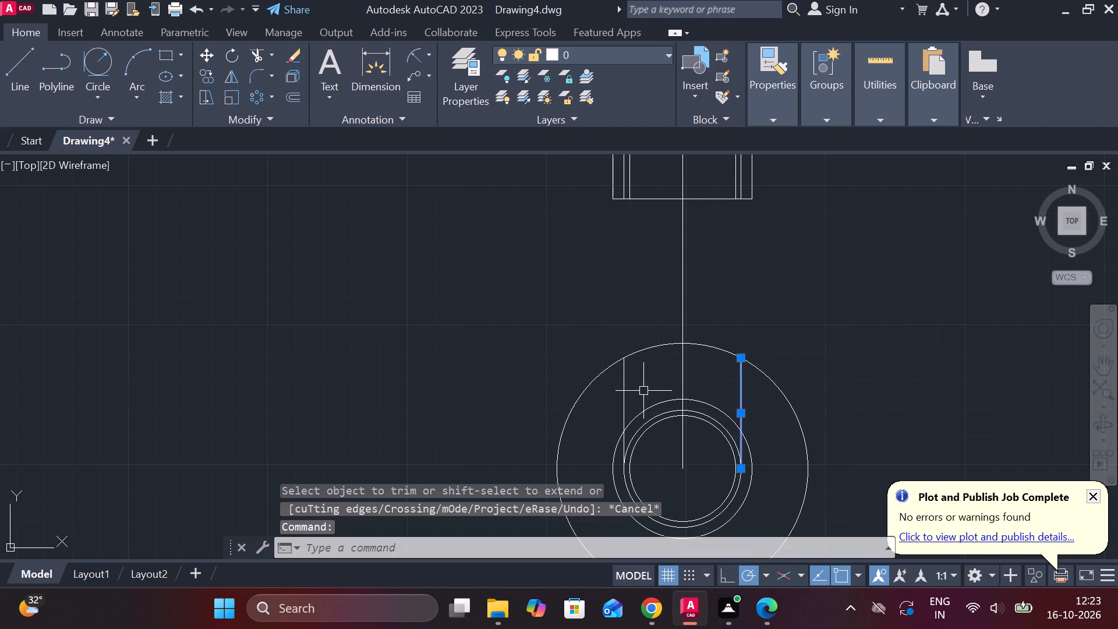
pyautogui.click(620, 381)
pyautogui.press('e')
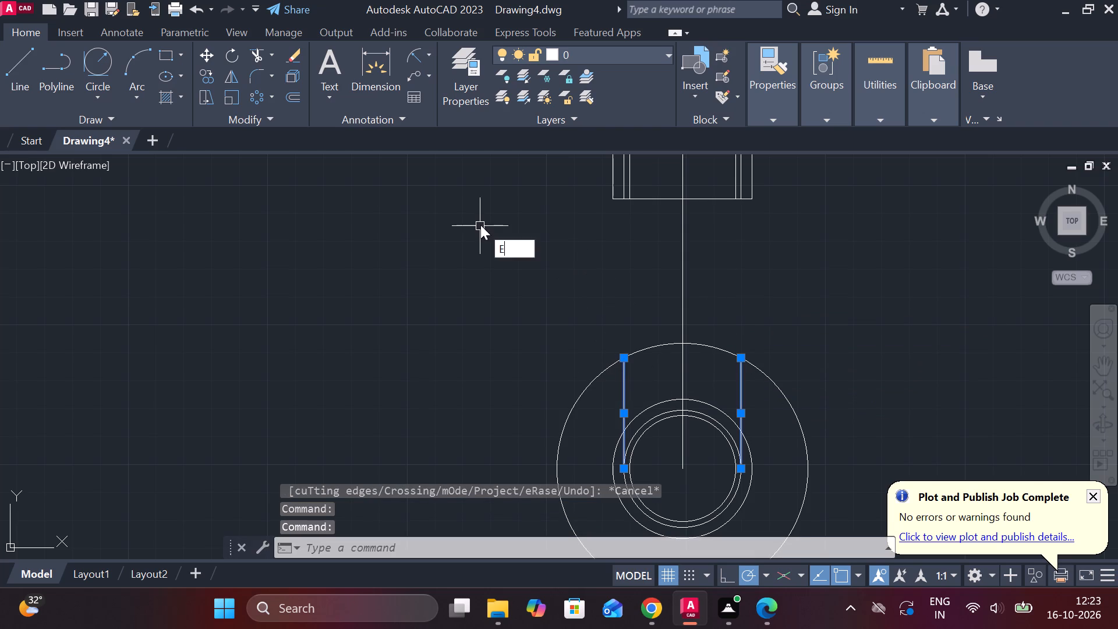
pyautogui.press('space')
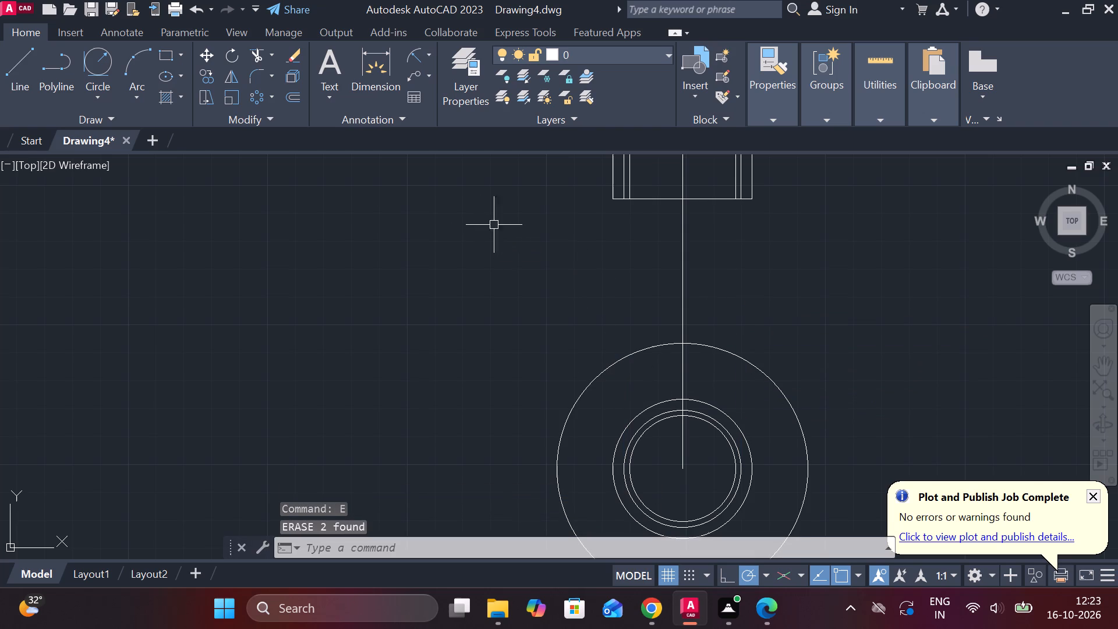
# Trim the vertical centre line between the front view's bottom edge and the top of the Ø90 circle.
pyautogui.scroll(-2, 514, 223)
pyautogui.scroll(1, 635, 213)
pyautogui.moveTo(635, 213); pyautogui.dragTo(633, 273, button='middle')
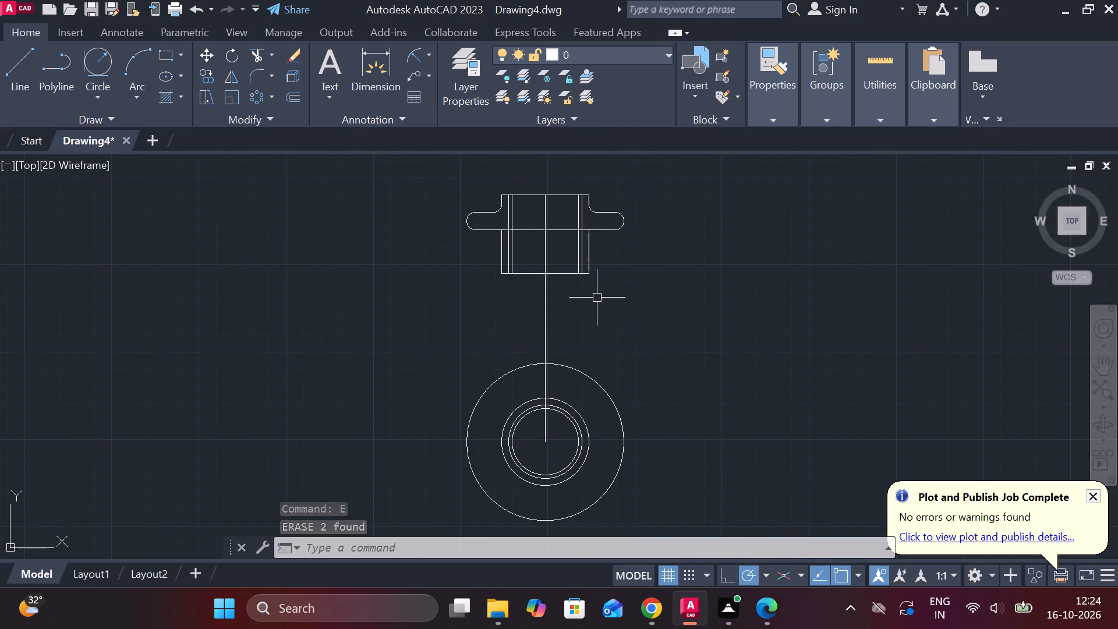
pyautogui.click(546, 315)
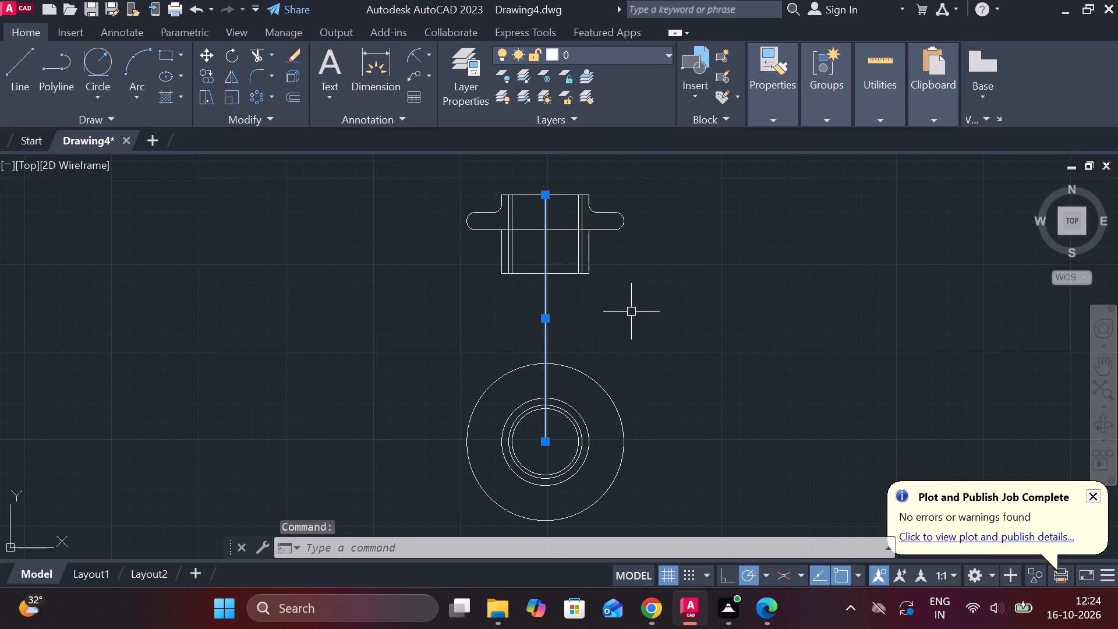
pyautogui.press('Escape')
pyautogui.write('TR')
pyautogui.press('space')
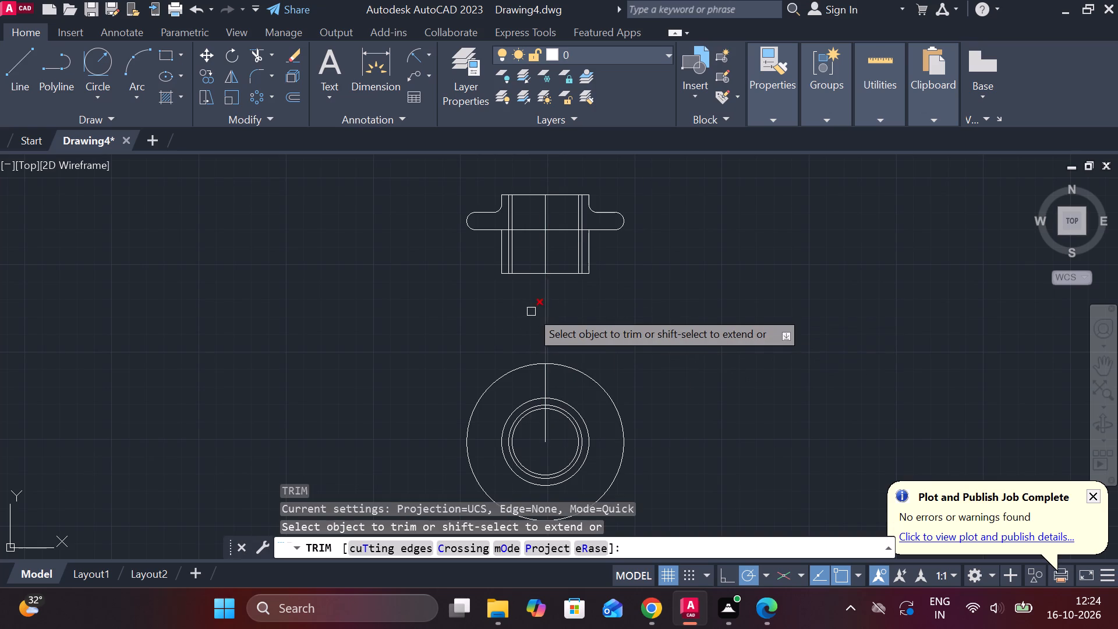
pyautogui.click(539, 309)
pyautogui.click(566, 306)
pyautogui.press('Escape')
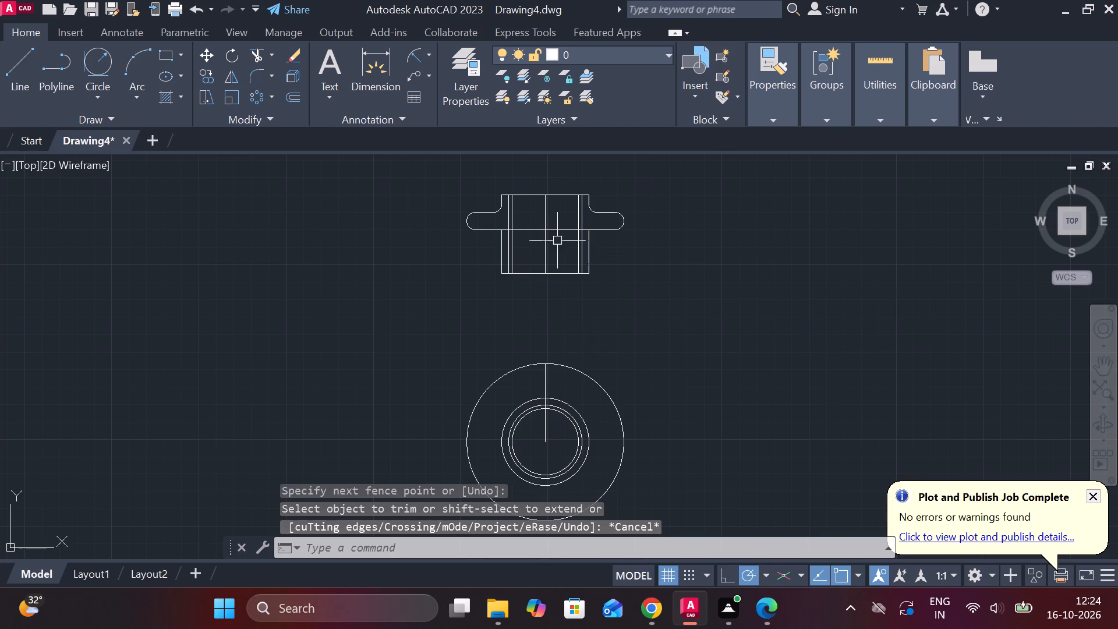
# Move the whole front view about 34 units straight down toward the concentric circles.
pyautogui.click(457, 174)
pyautogui.doubleClick(629, 293)
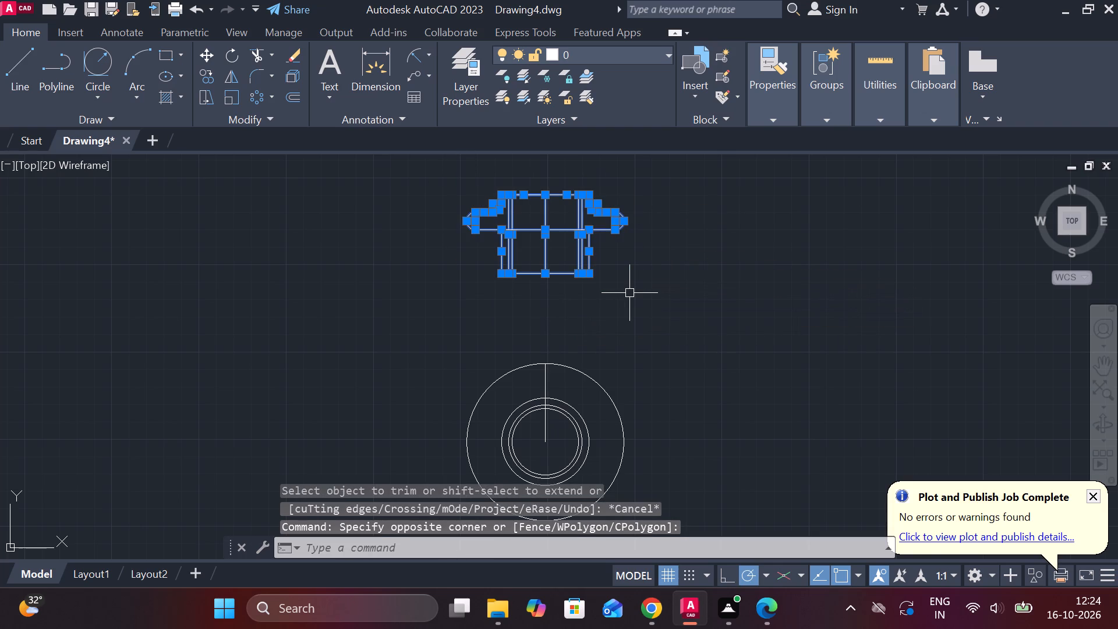
pyautogui.press('m')
pyautogui.press('Return')
pyautogui.click(557, 280)
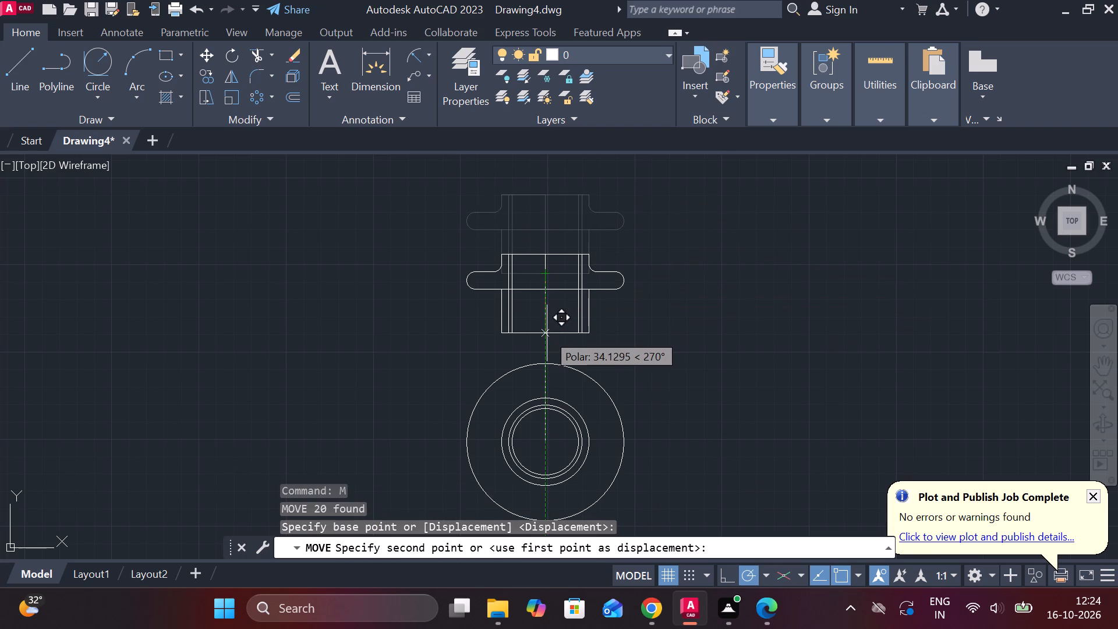
pyautogui.click(547, 333)
# Lengthen the circles' vertical centre line upward from the top of the Ø90 circle to the midpoint of the front view's bottom edge.
pyautogui.scroll(-1, 642, 321)
pyautogui.scroll(2, 642, 321)
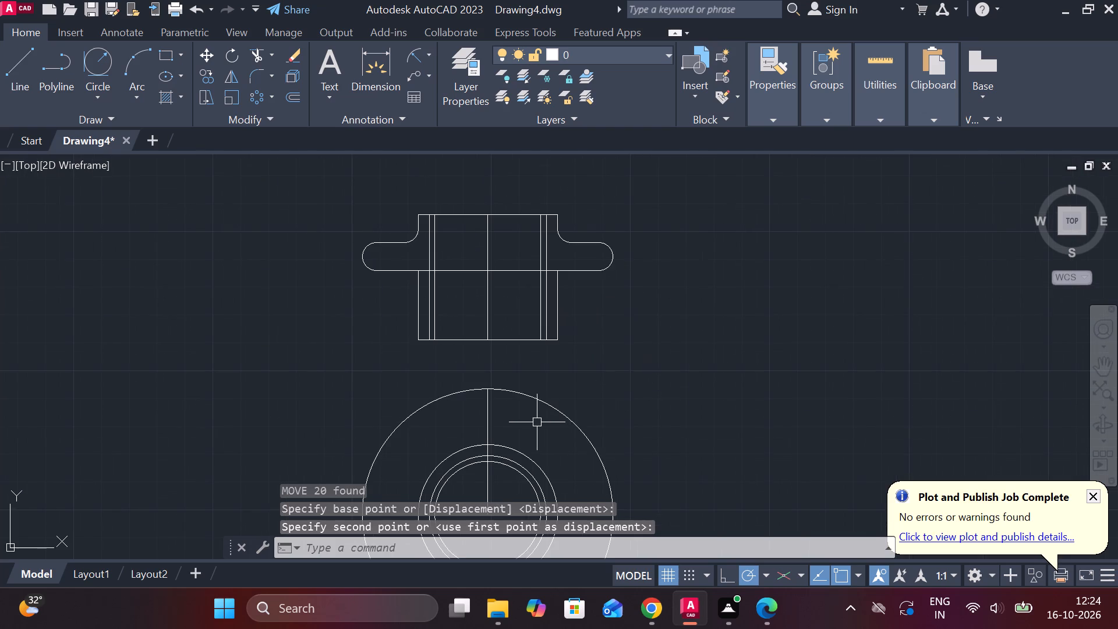
pyautogui.moveTo(536, 422); pyautogui.dragTo(543, 357, button='middle')
pyautogui.click(493, 340)
pyautogui.press('e')
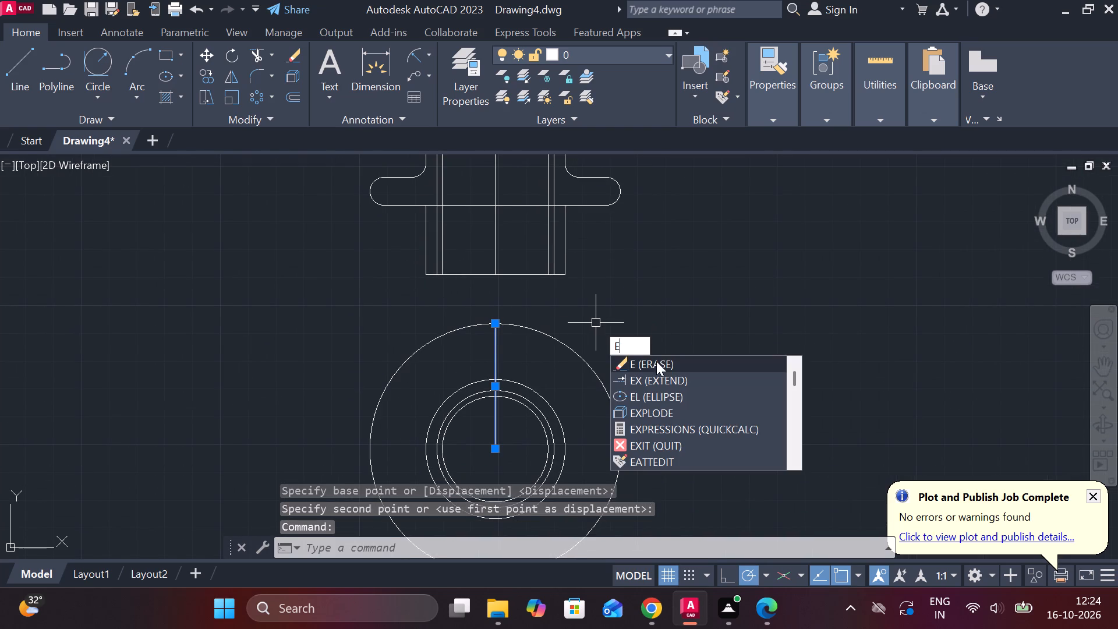
pyautogui.press('Escape')
pyautogui.click(496, 352)
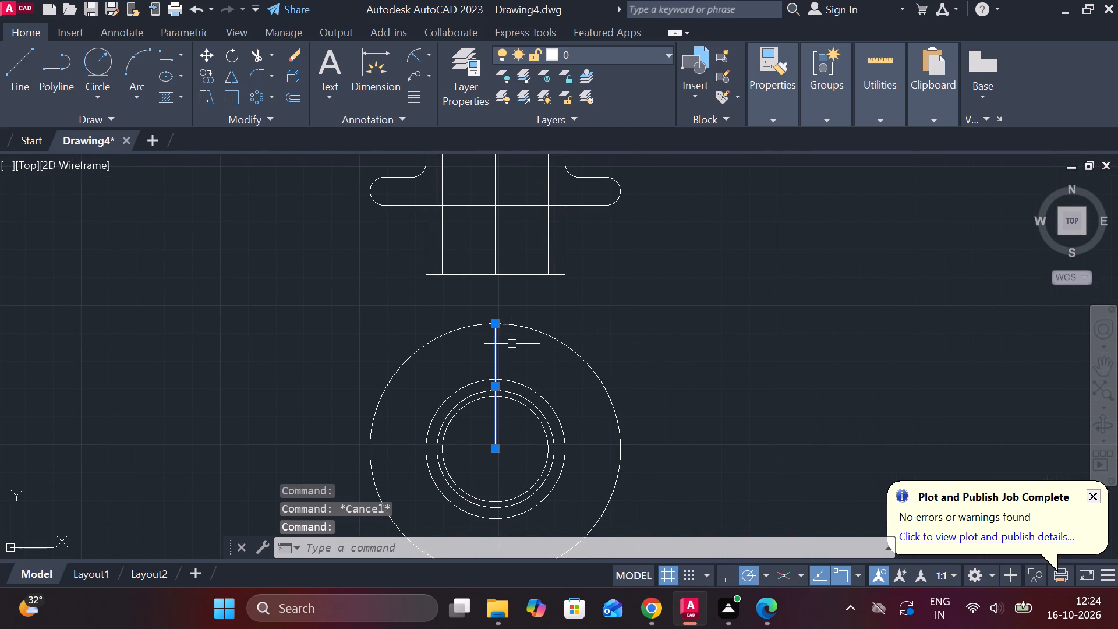
pyautogui.click(533, 371)
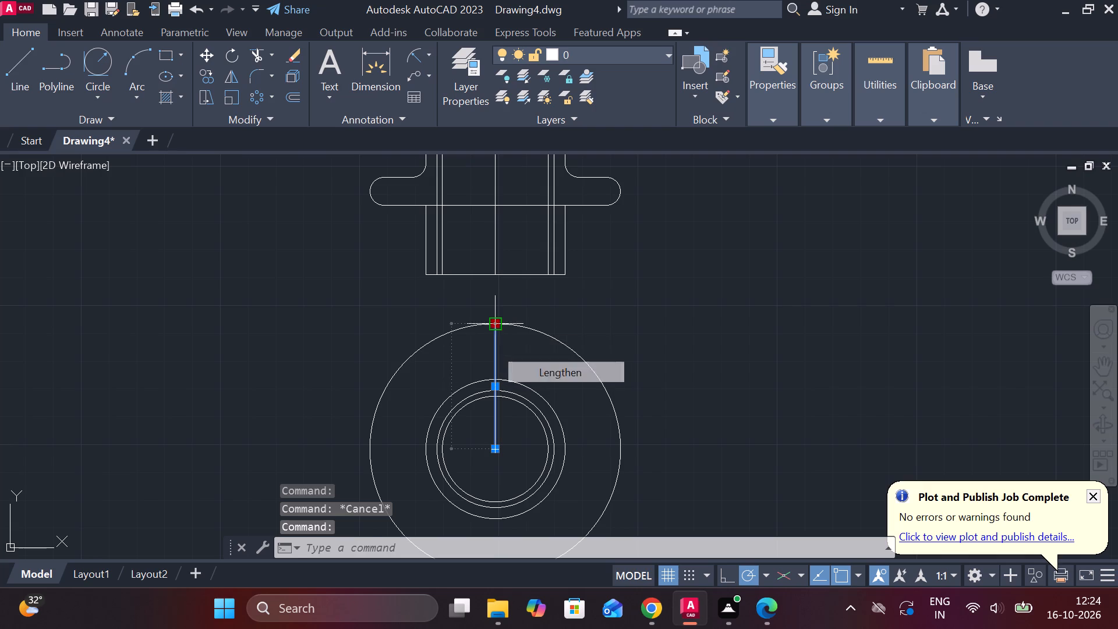
pyautogui.click(497, 272)
pyautogui.press('Escape')
# Change the two bore lines on the left side of the front view to the dashed ACAD_ISO02 linetype.
pyautogui.scroll(-2, 627, 271)
pyautogui.scroll(1, 629, 271)
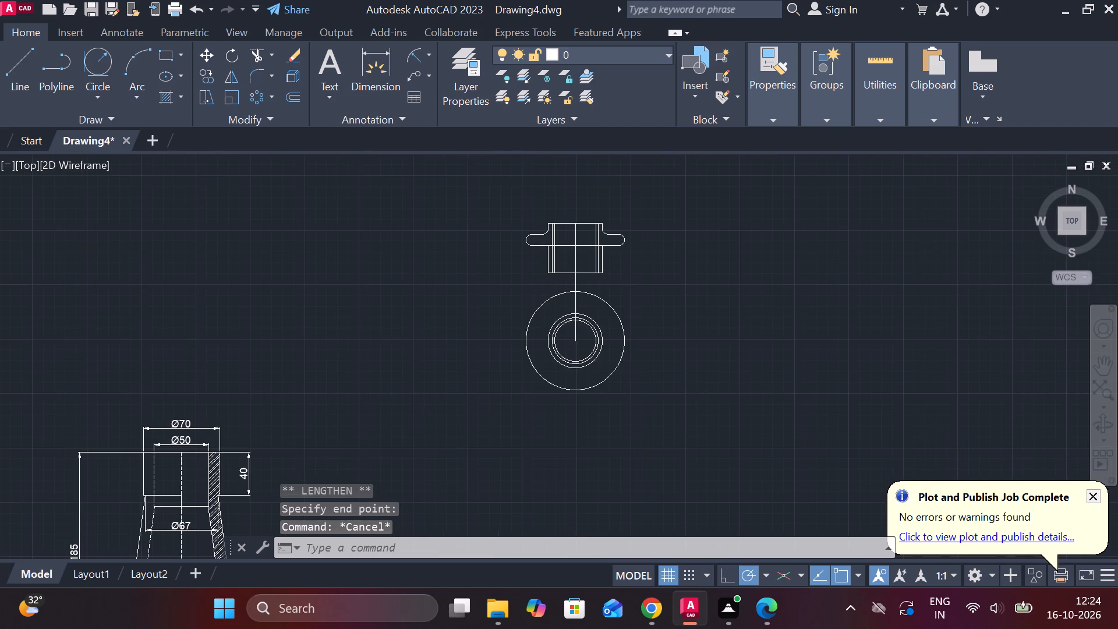
pyautogui.moveTo(632, 271); pyautogui.dragTo(660, 326, button='middle')
pyautogui.scroll(2, 646, 313)
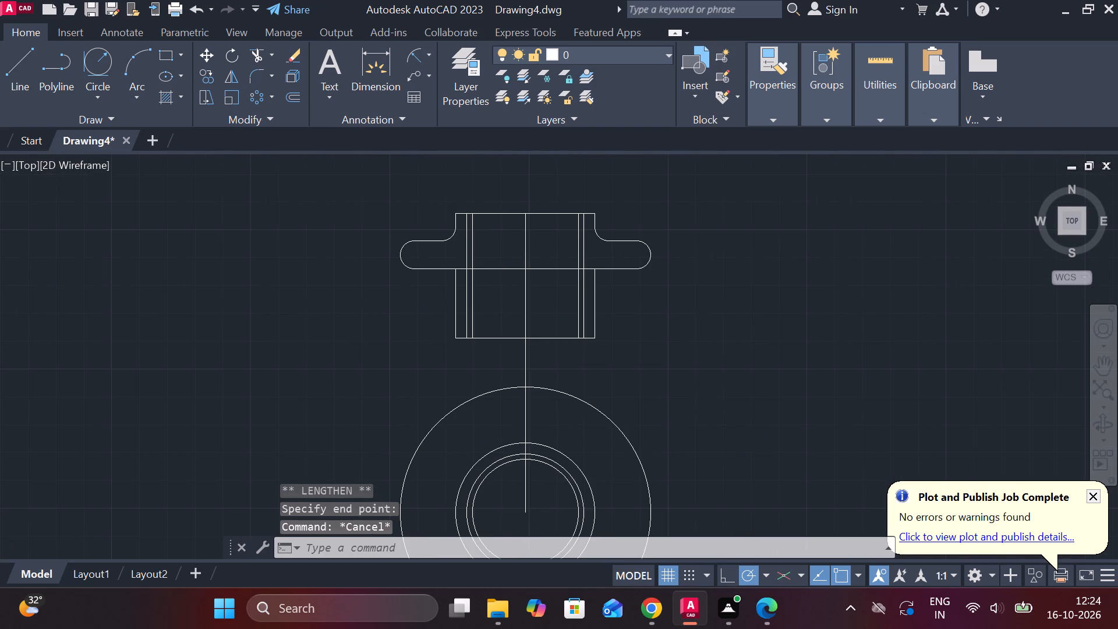
pyautogui.moveTo(647, 312); pyautogui.dragTo(659, 351, button='middle')
pyautogui.click(367, 251)
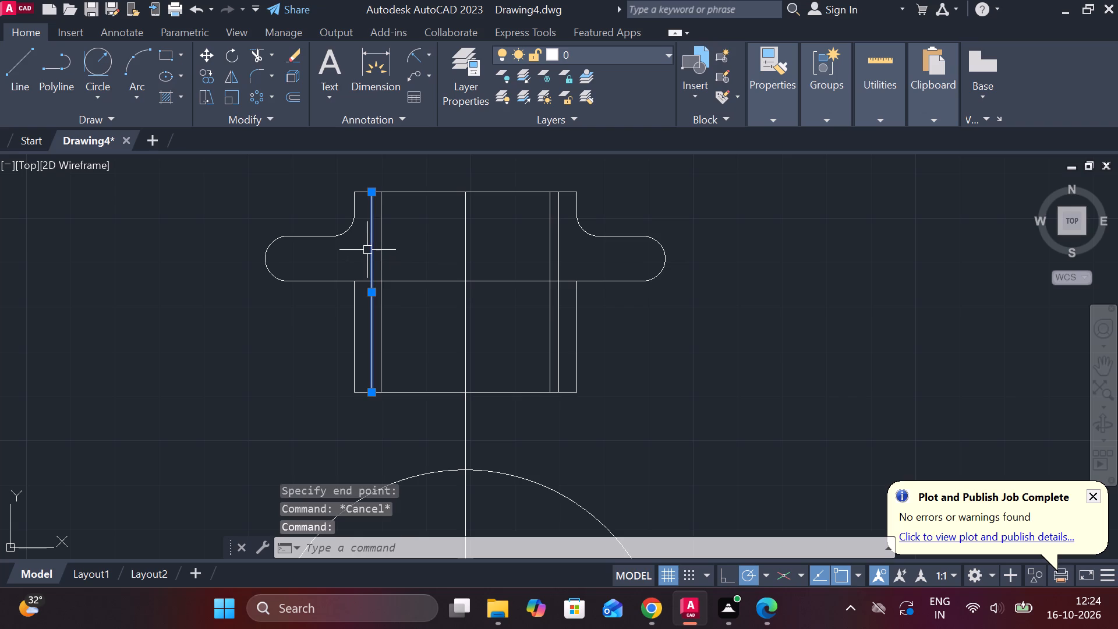
pyautogui.click(381, 241)
pyautogui.click(769, 123)
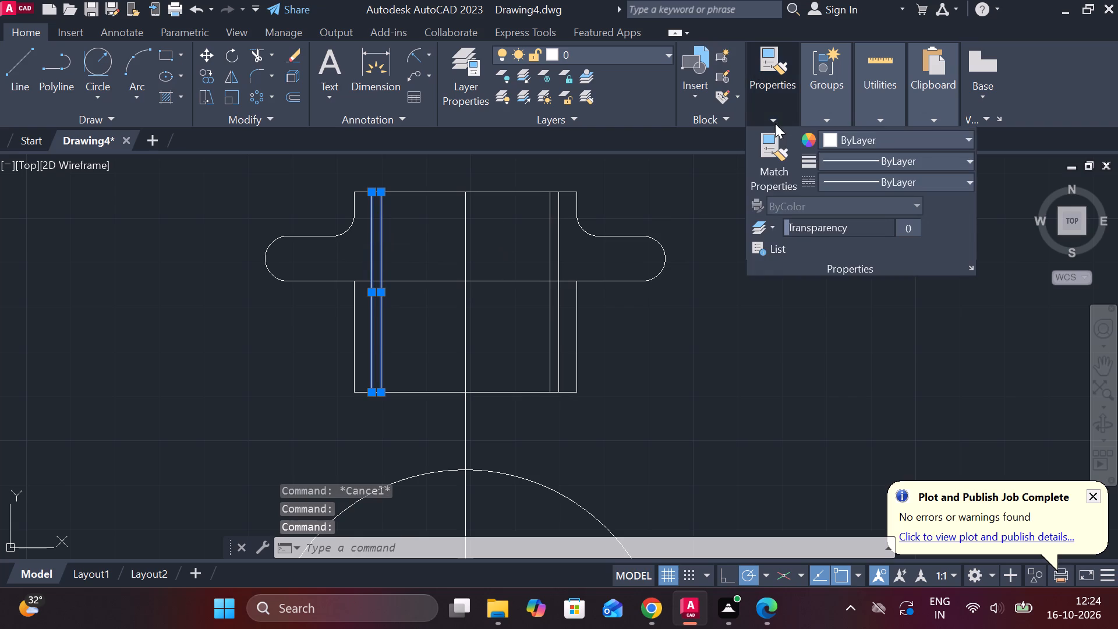
pyautogui.click(867, 182)
pyautogui.click(898, 242)
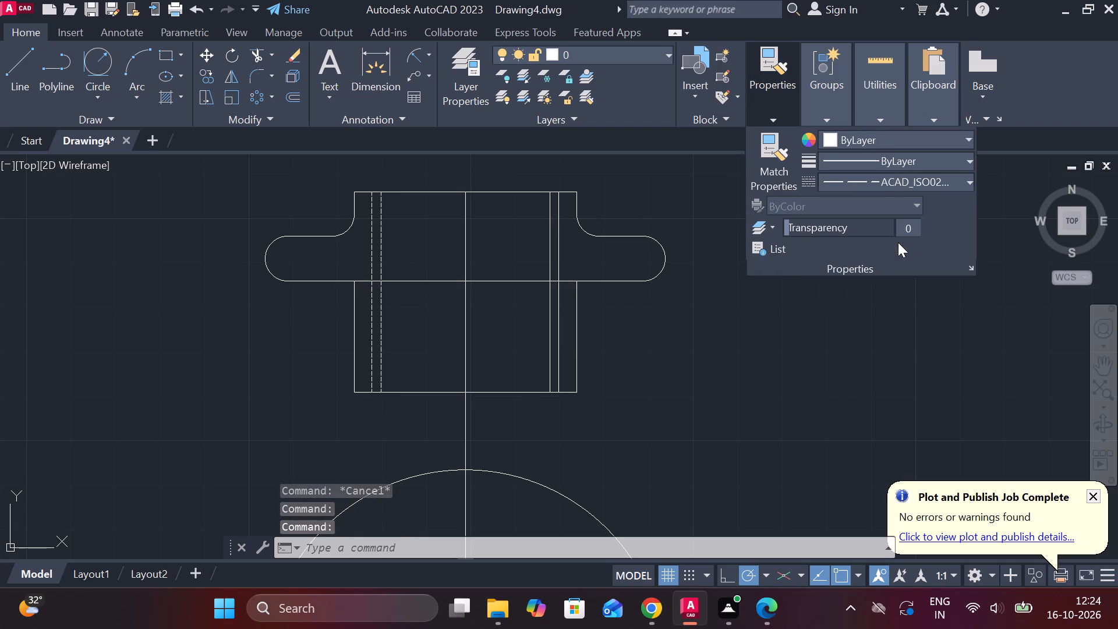
pyautogui.press('Escape')
# Add a horizontal linear dimension above the front view across the full width of the flange's rounded ends.
pyautogui.moveTo(677, 323); pyautogui.dragTo(703, 334, button='middle')
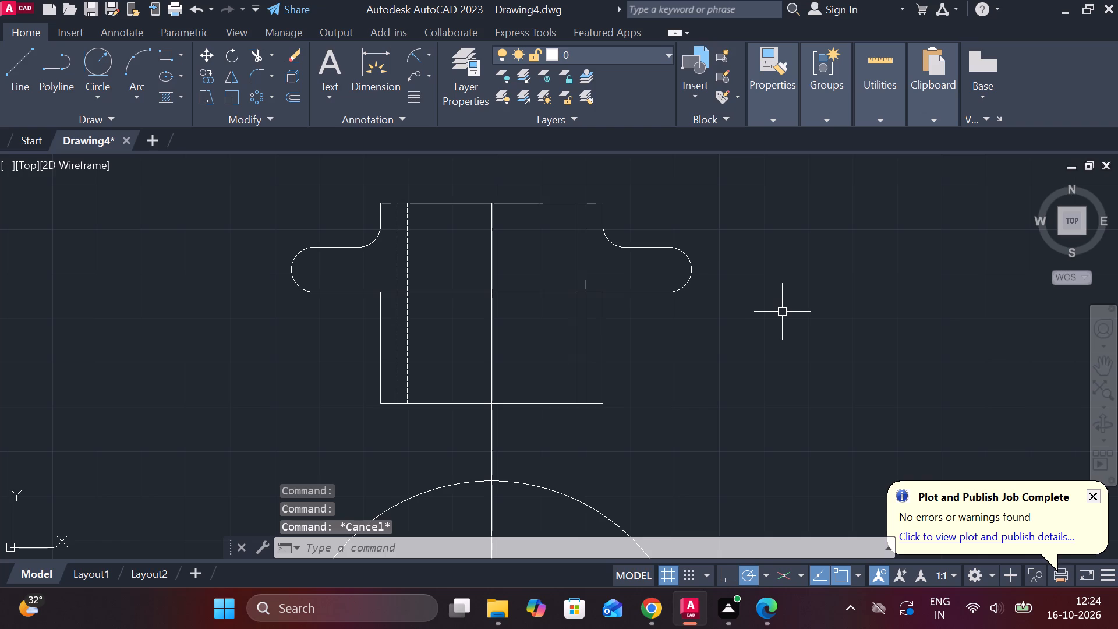
pyautogui.scroll(-1, 823, 277)
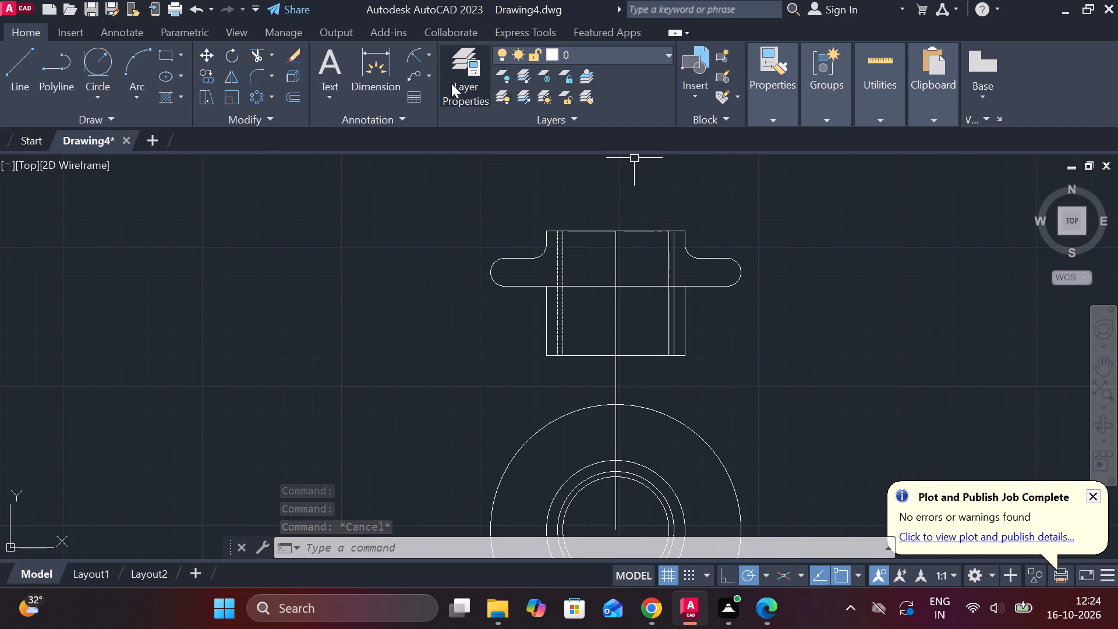
pyautogui.click(430, 52)
pyautogui.click(438, 89)
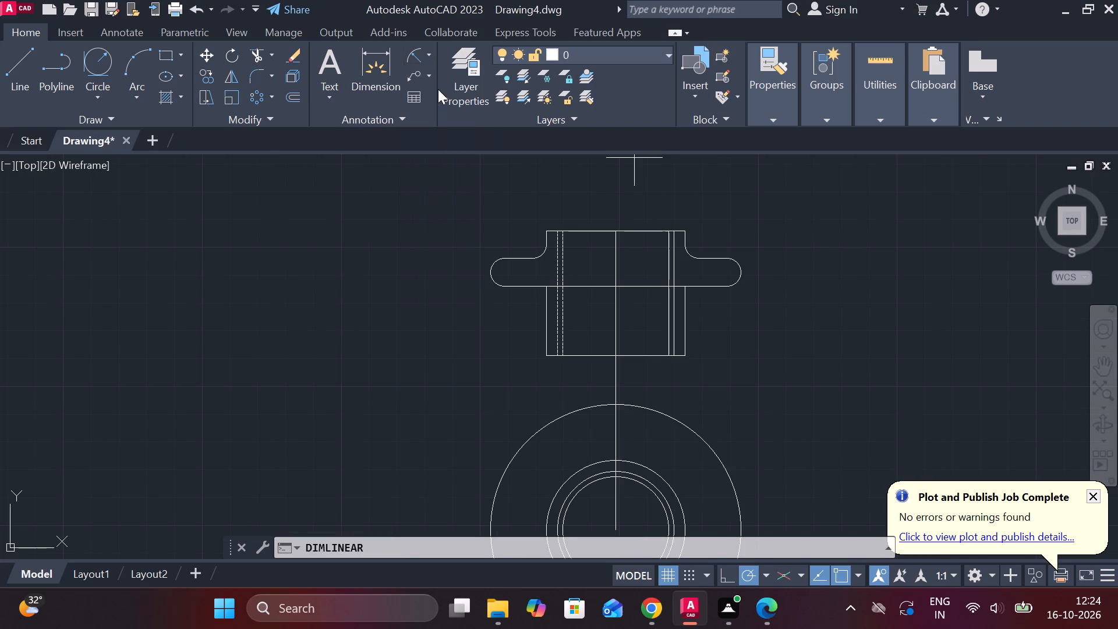
pyautogui.scroll(1, 503, 270)
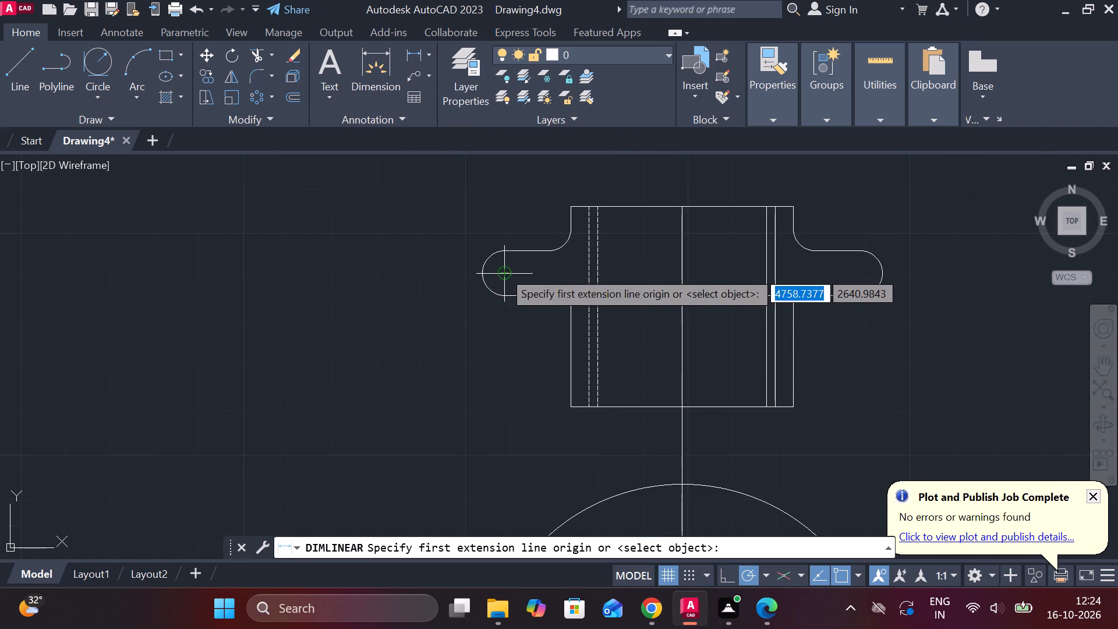
pyautogui.click(476, 274)
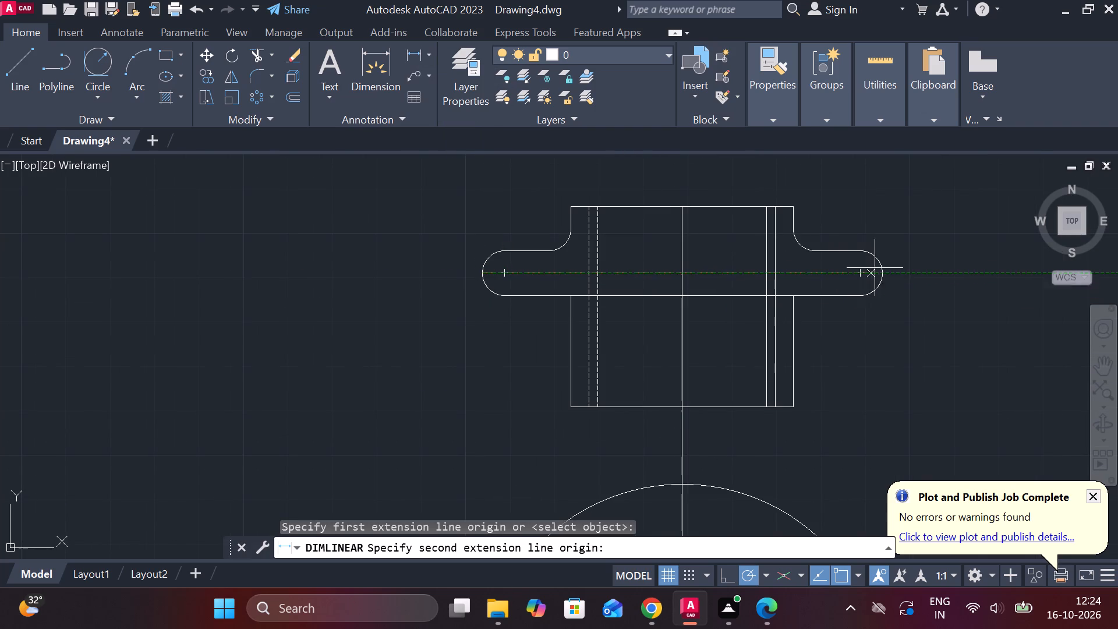
pyautogui.click(881, 268)
pyautogui.moveTo(835, 212); pyautogui.dragTo(796, 256, button='middle')
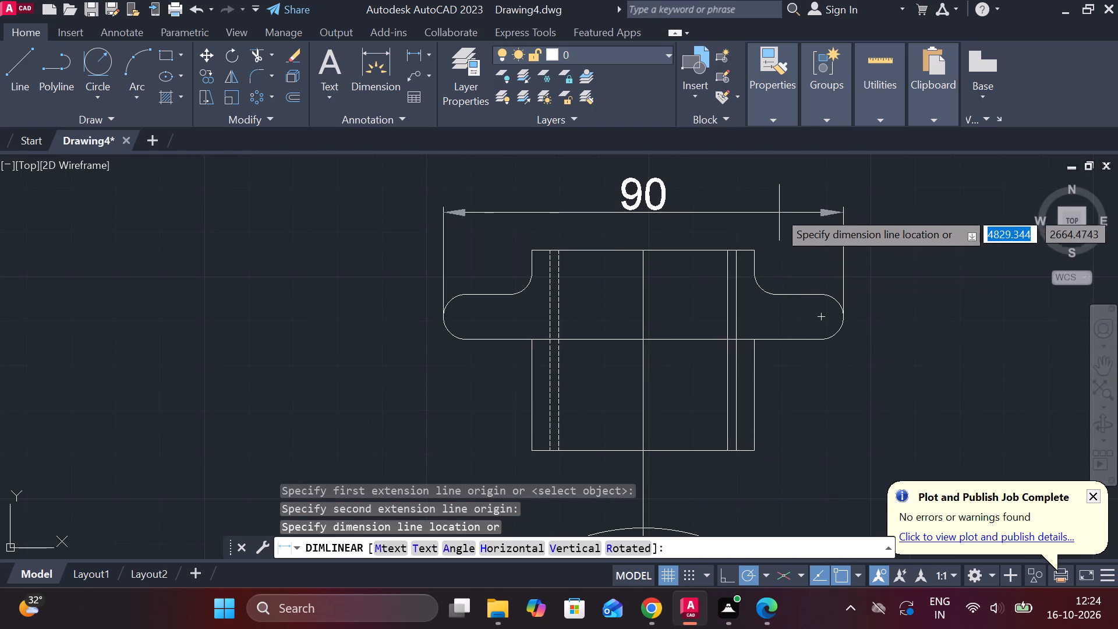
pyautogui.click(773, 179)
# Add a linear dimension across the front view's top edge, placed just below the overall flange width dimension.
pyautogui.scroll(-1, 772, 200)
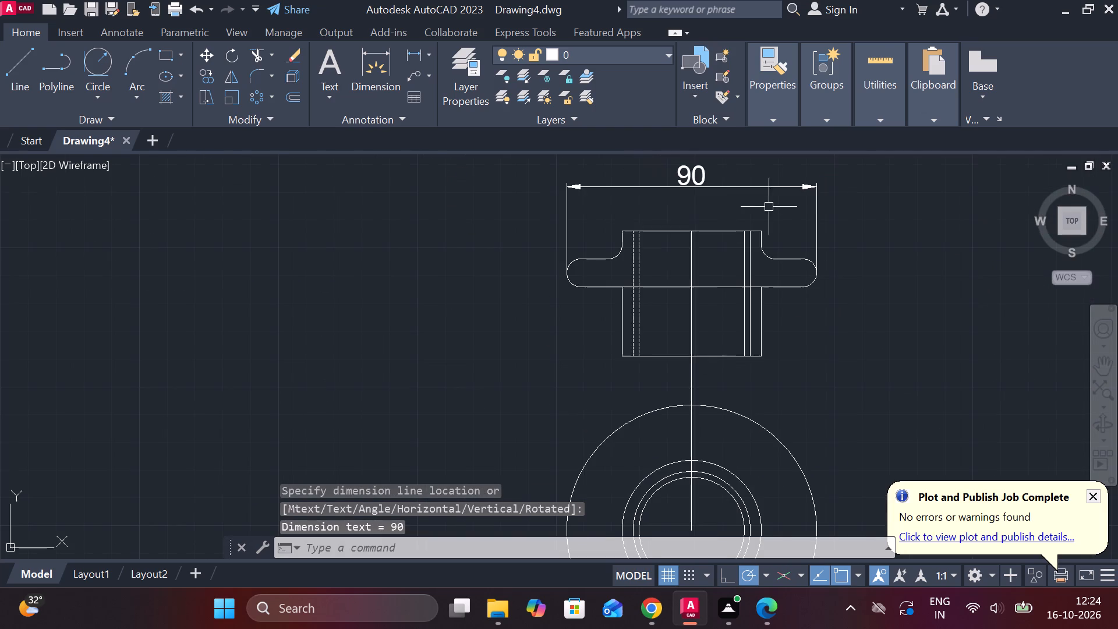
pyautogui.scroll(1, 730, 221)
pyautogui.press('space')
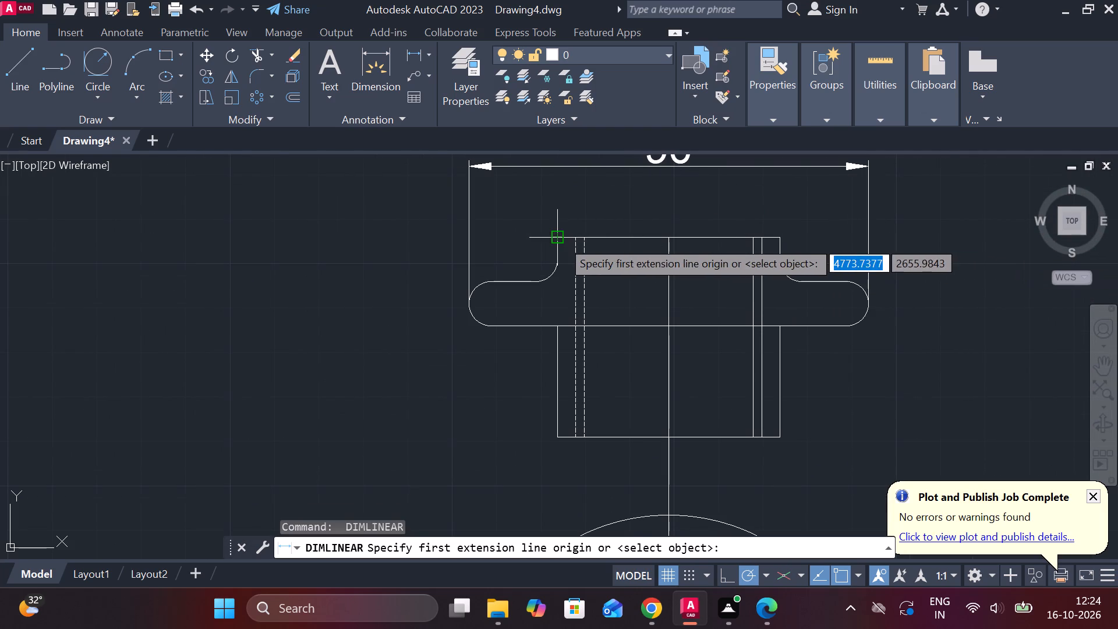
pyautogui.click(561, 240)
pyautogui.click(783, 235)
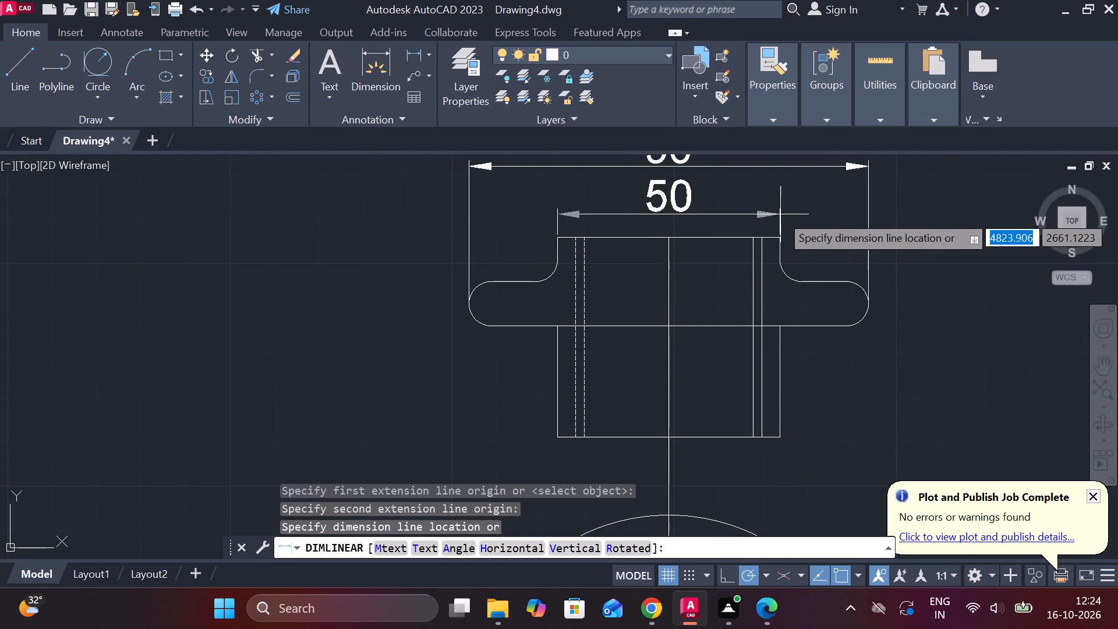
pyautogui.click(780, 214)
# Add a linear dimension across the front view's bottom edge, placed between the view and the Ø90 circle.
pyautogui.moveTo(763, 234); pyautogui.dragTo(758, 199, button='middle')
pyautogui.moveTo(748, 333); pyautogui.dragTo(741, 258, button='middle')
pyautogui.press('space')
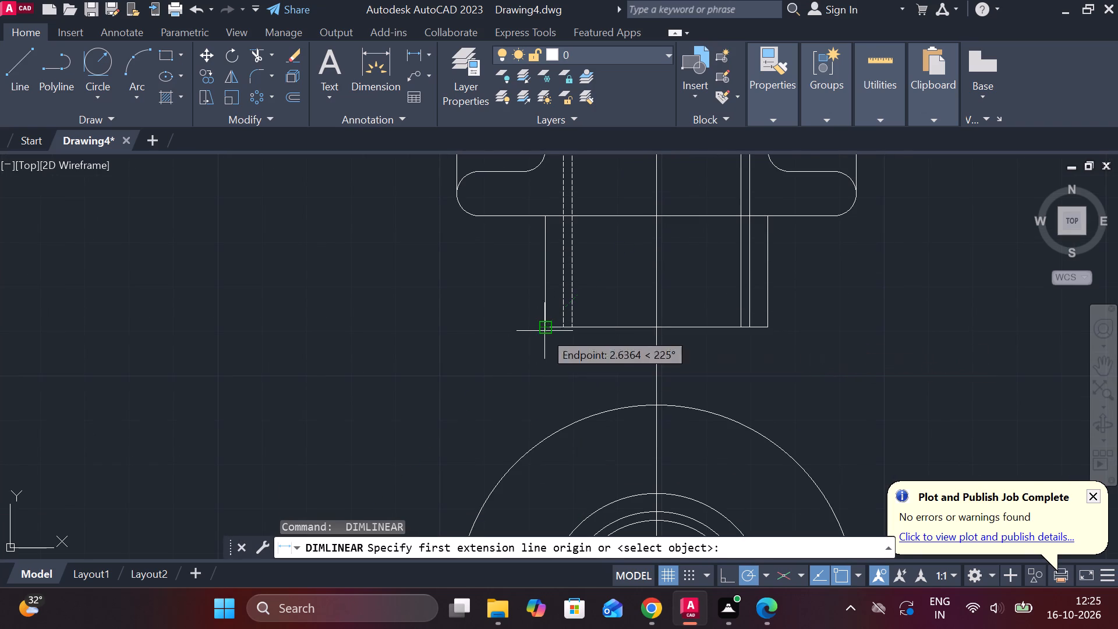
pyautogui.click(544, 330)
pyautogui.click(772, 331)
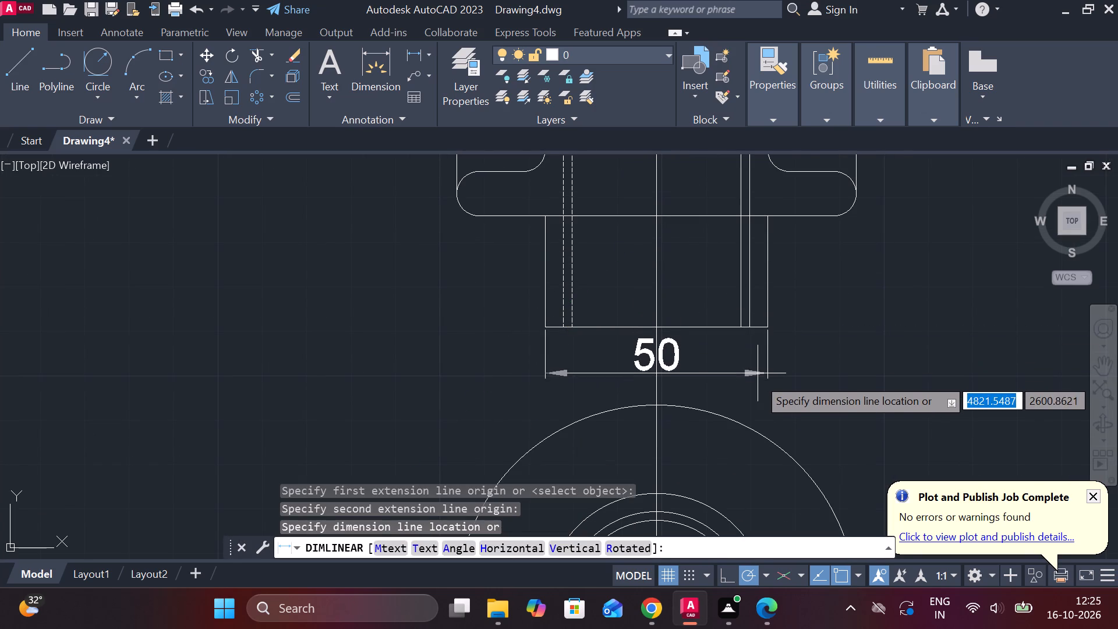
pyautogui.click(758, 386)
pyautogui.press('Escape')
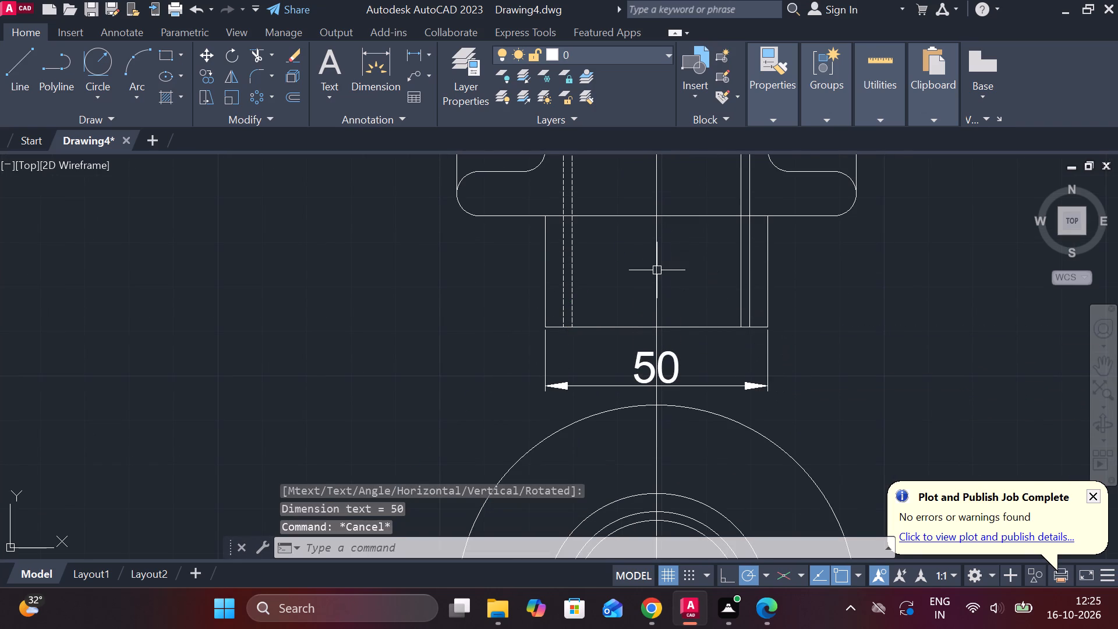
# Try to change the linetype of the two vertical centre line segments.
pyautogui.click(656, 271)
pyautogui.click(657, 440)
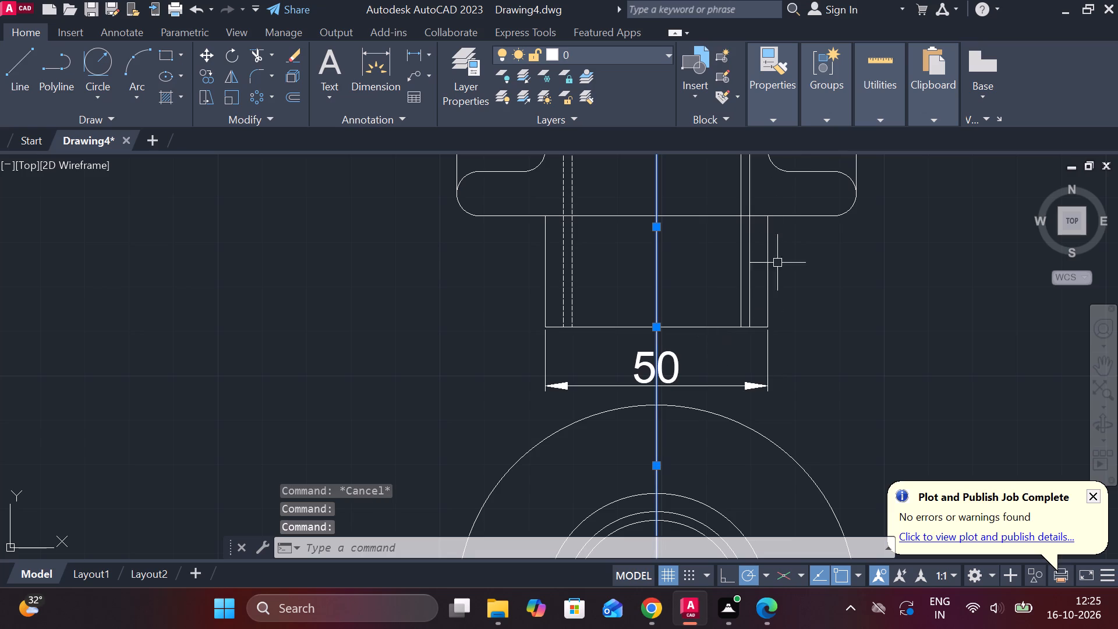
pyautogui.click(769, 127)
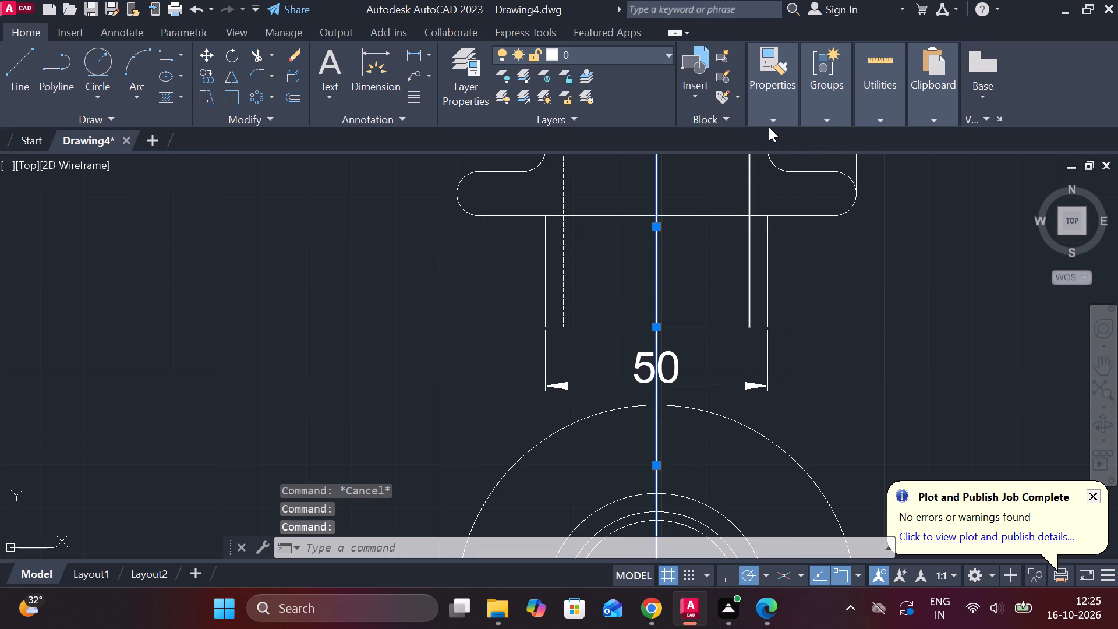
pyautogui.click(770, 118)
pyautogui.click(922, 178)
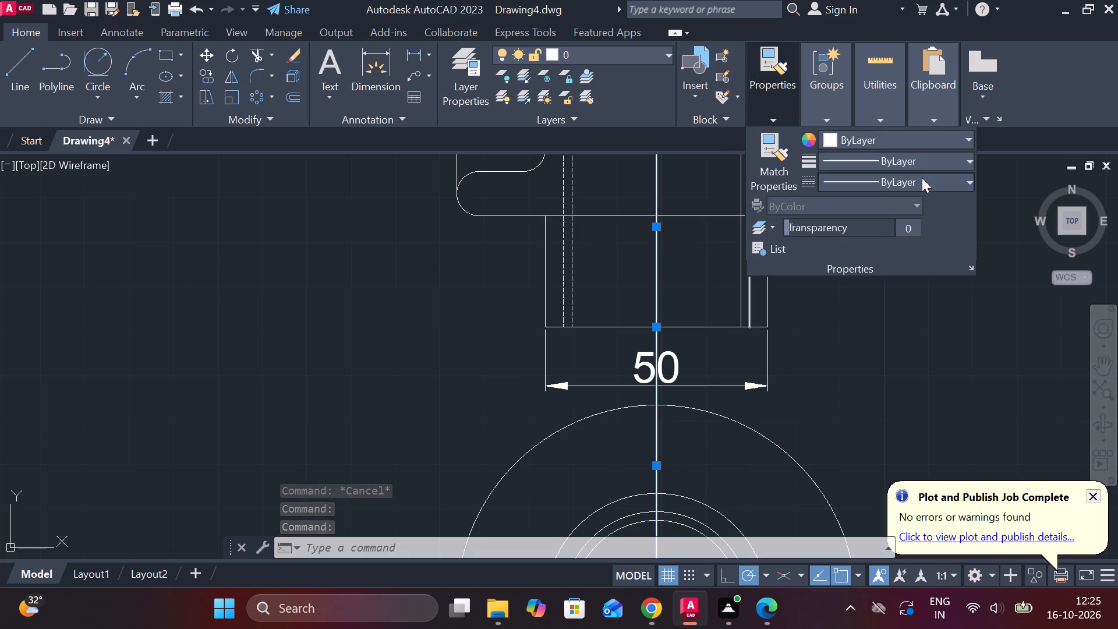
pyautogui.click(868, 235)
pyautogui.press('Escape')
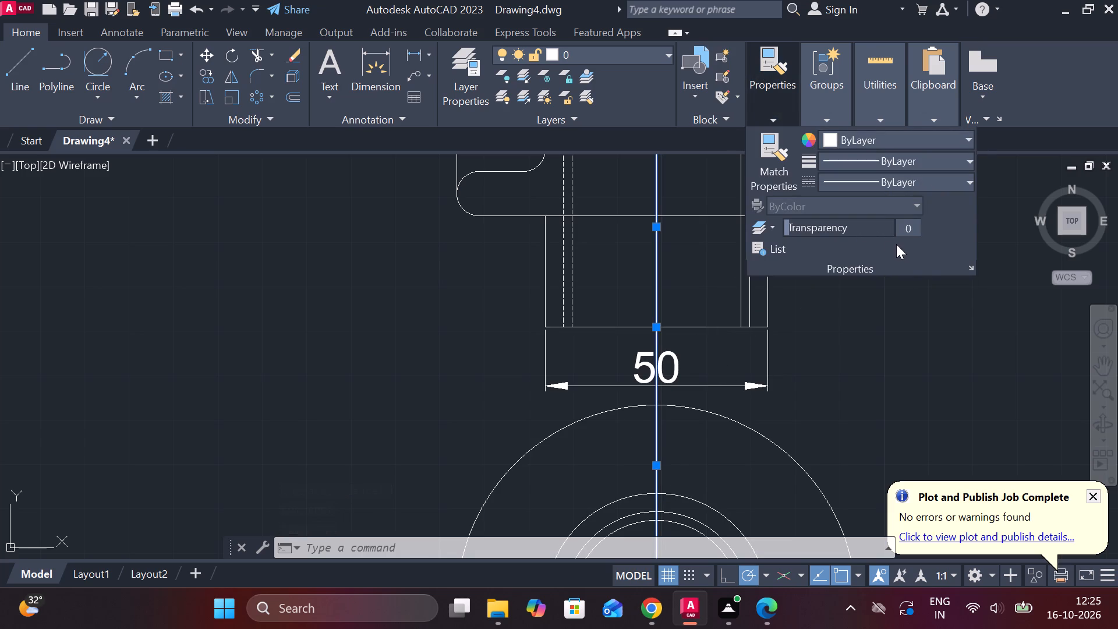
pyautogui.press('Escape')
# Join the front view's vertical centre line and the segment running to the circle centre into one line.
pyautogui.scroll(-2, 898, 319)
pyautogui.scroll(2, 887, 321)
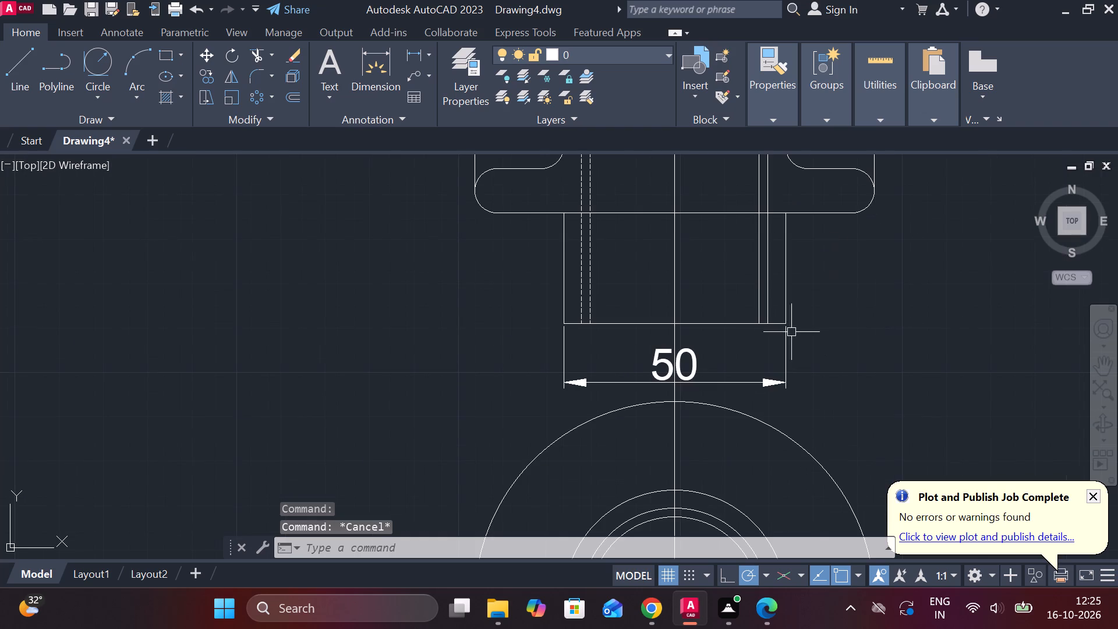
pyautogui.click(677, 242)
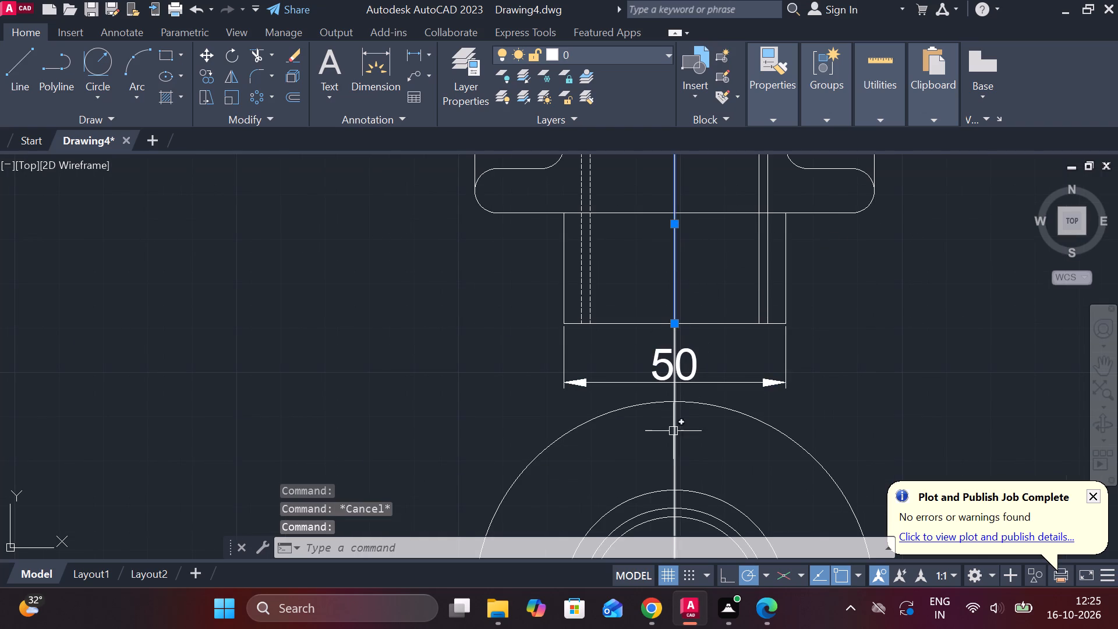
pyautogui.doubleClick(673, 431)
pyautogui.press('j')
pyautogui.press('Return')
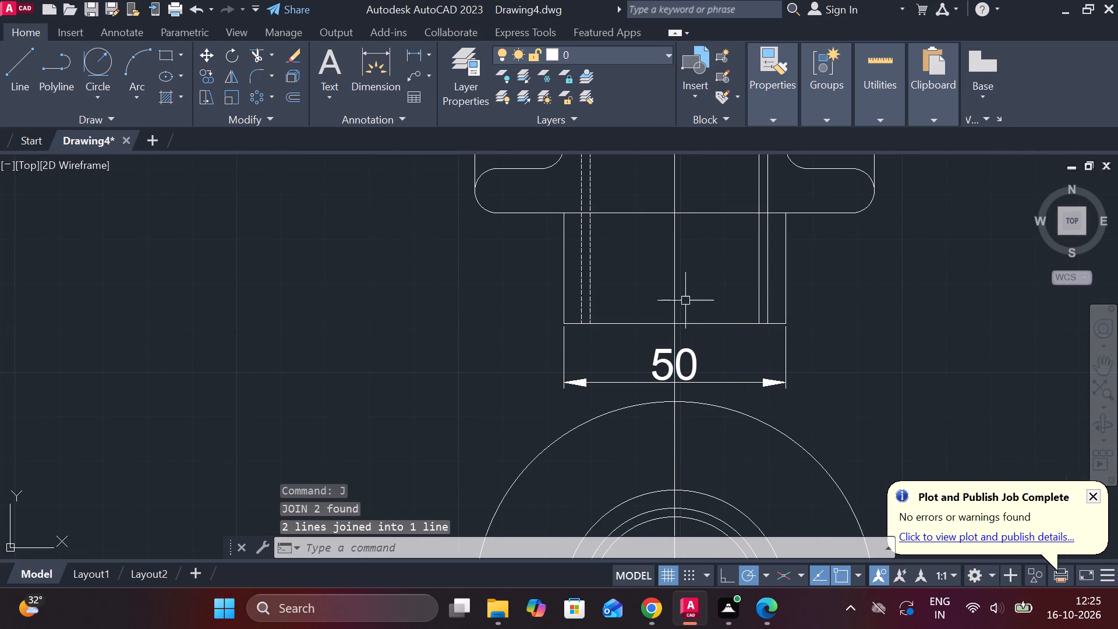
# Change the joined vertical centre line to the dashed ACAD_ISO02 linetype.
pyautogui.click(678, 278)
pyautogui.click(771, 107)
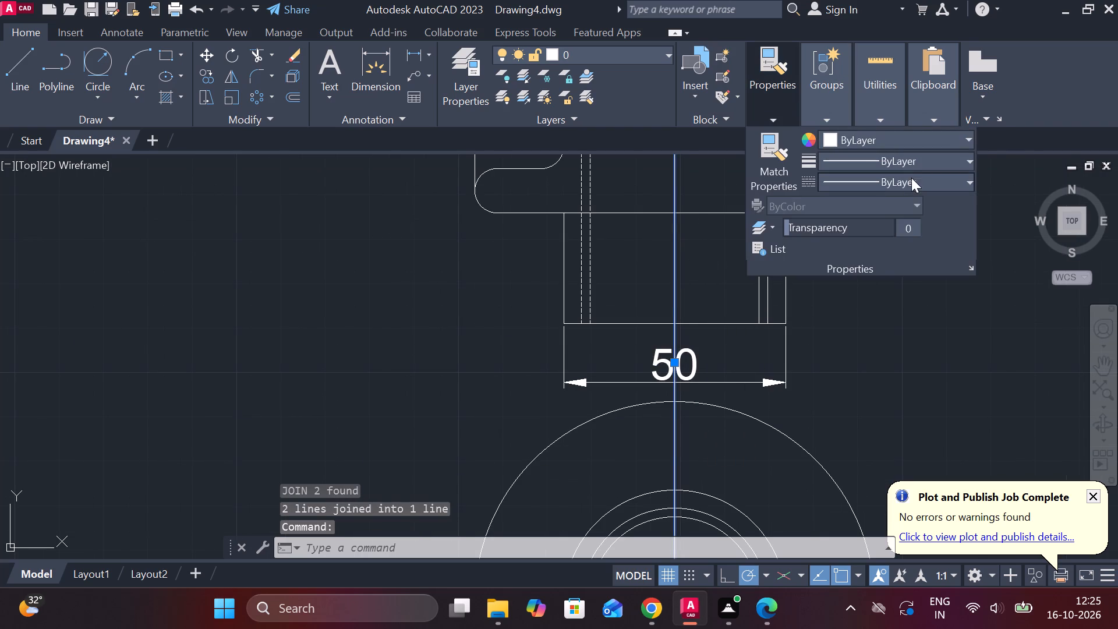
pyautogui.click(911, 178)
pyautogui.click(866, 236)
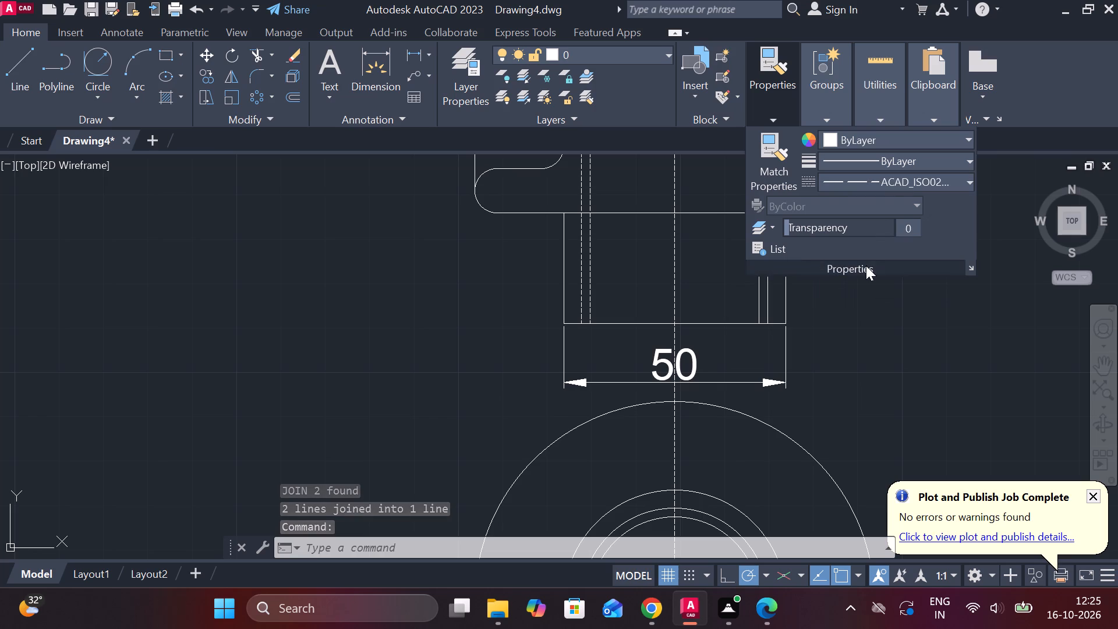
pyautogui.press('Escape')
# Add a radius dimension to the rounded left end of the flange, placed below and outside the arc.
pyautogui.moveTo(862, 297); pyautogui.dragTo(856, 296, button='middle')
pyautogui.scroll(-1, 741, 337)
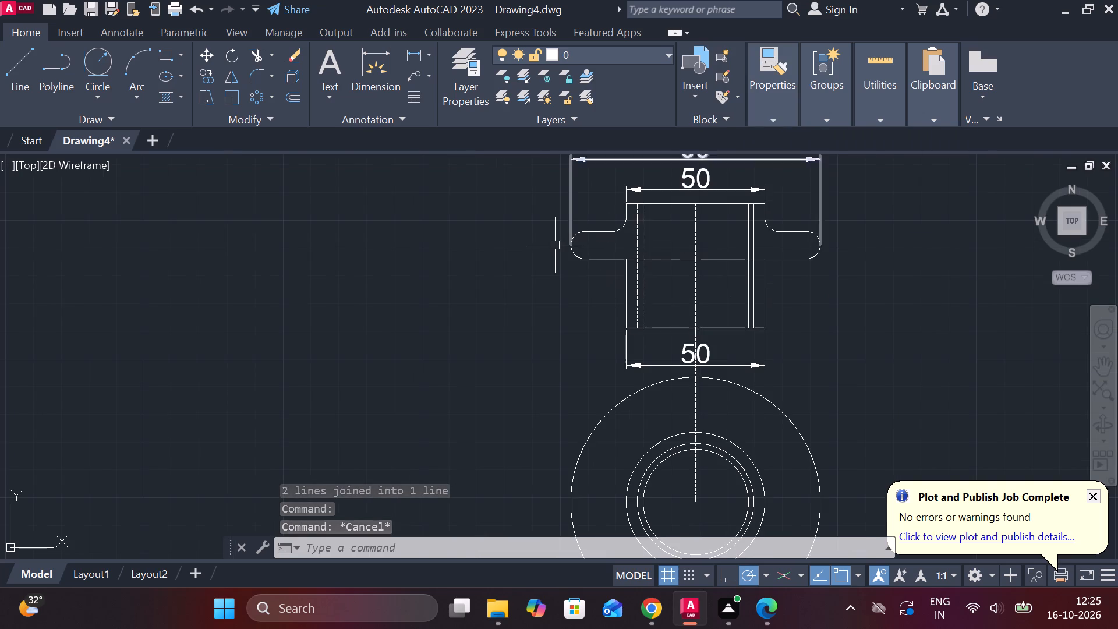
pyautogui.scroll(1, 553, 245)
pyautogui.click(427, 53)
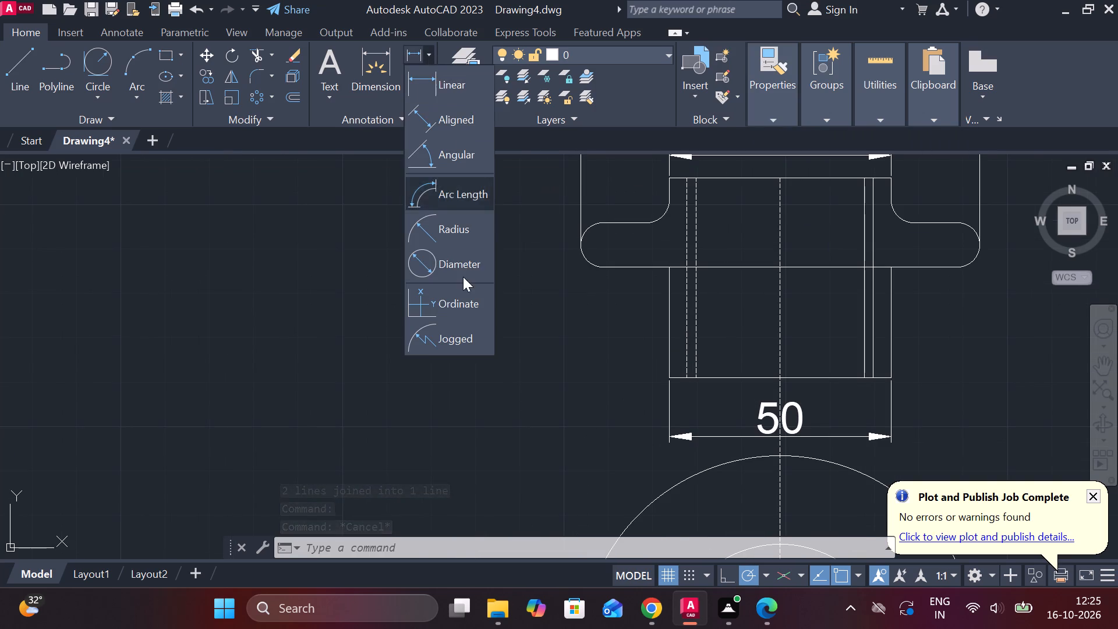
pyautogui.click(459, 231)
pyautogui.click(583, 261)
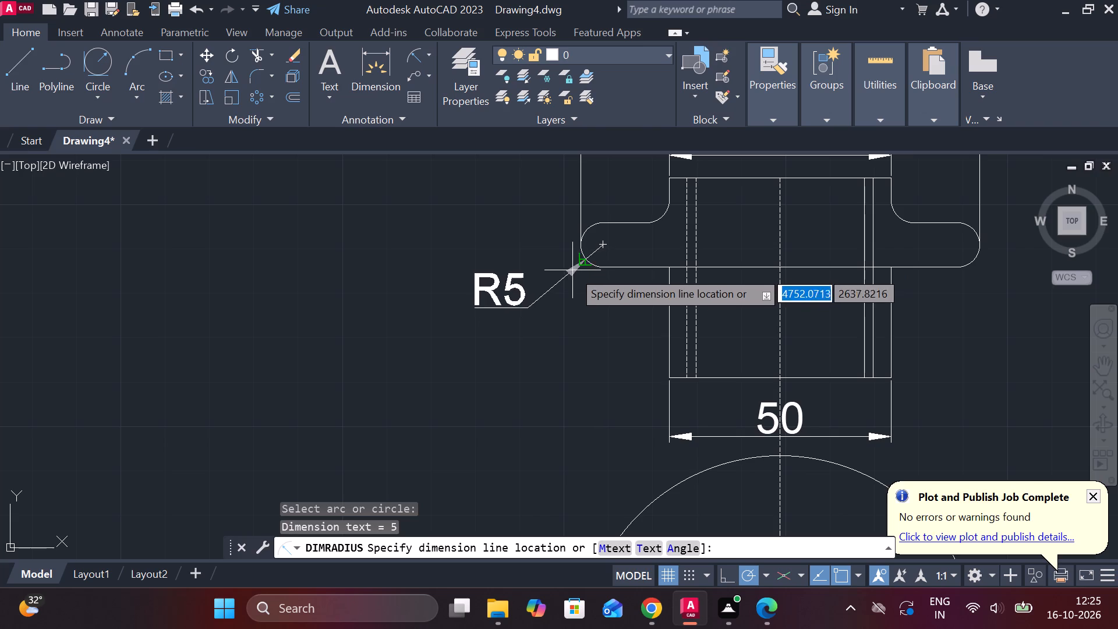
pyautogui.click(571, 272)
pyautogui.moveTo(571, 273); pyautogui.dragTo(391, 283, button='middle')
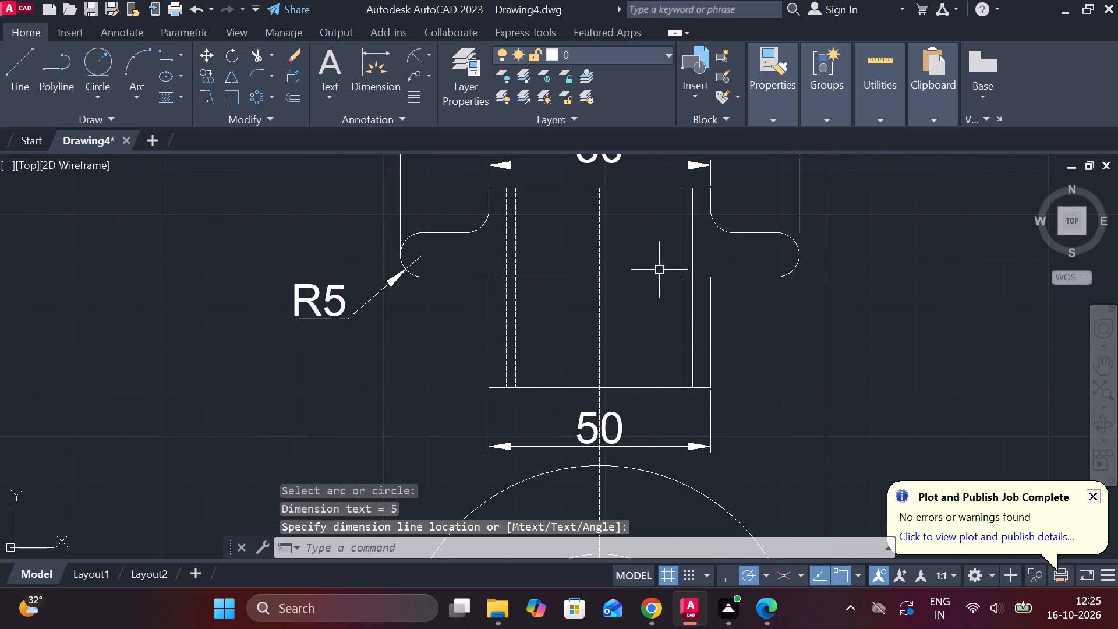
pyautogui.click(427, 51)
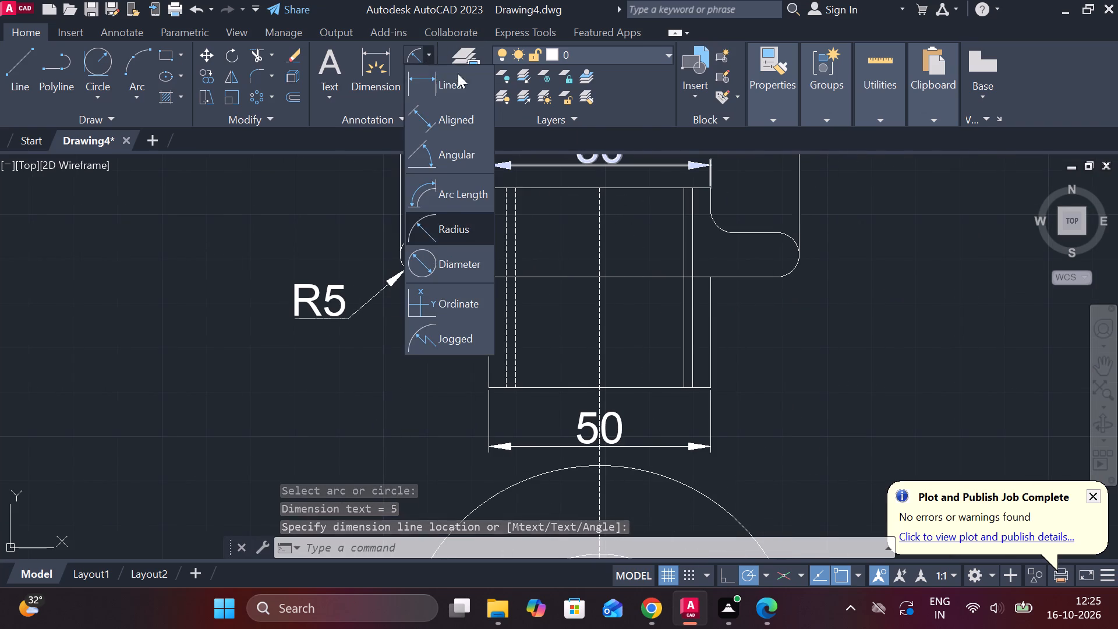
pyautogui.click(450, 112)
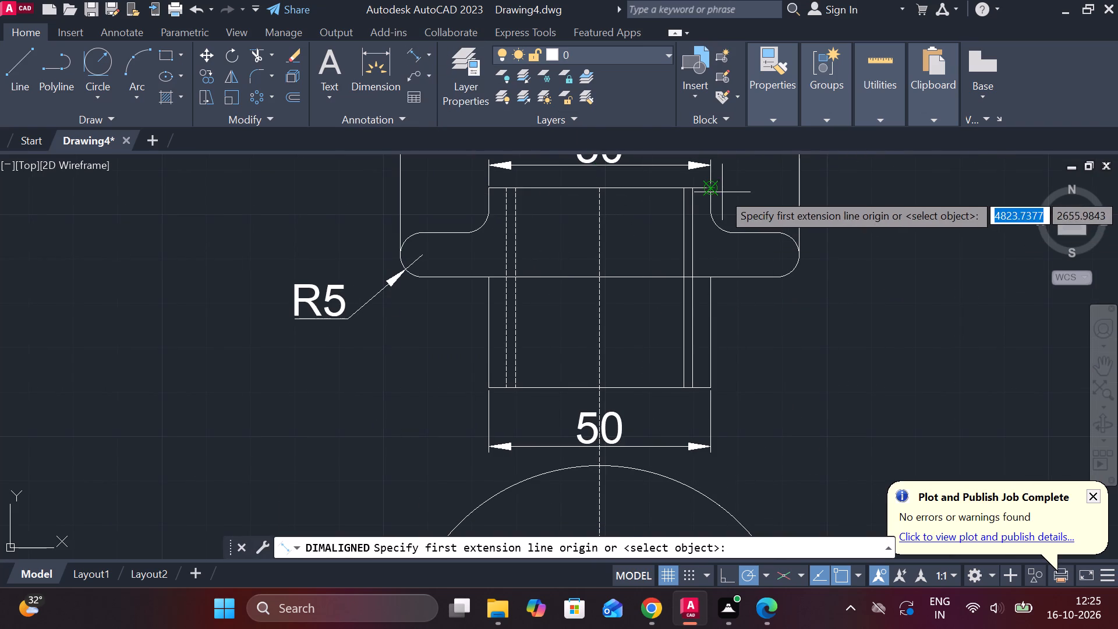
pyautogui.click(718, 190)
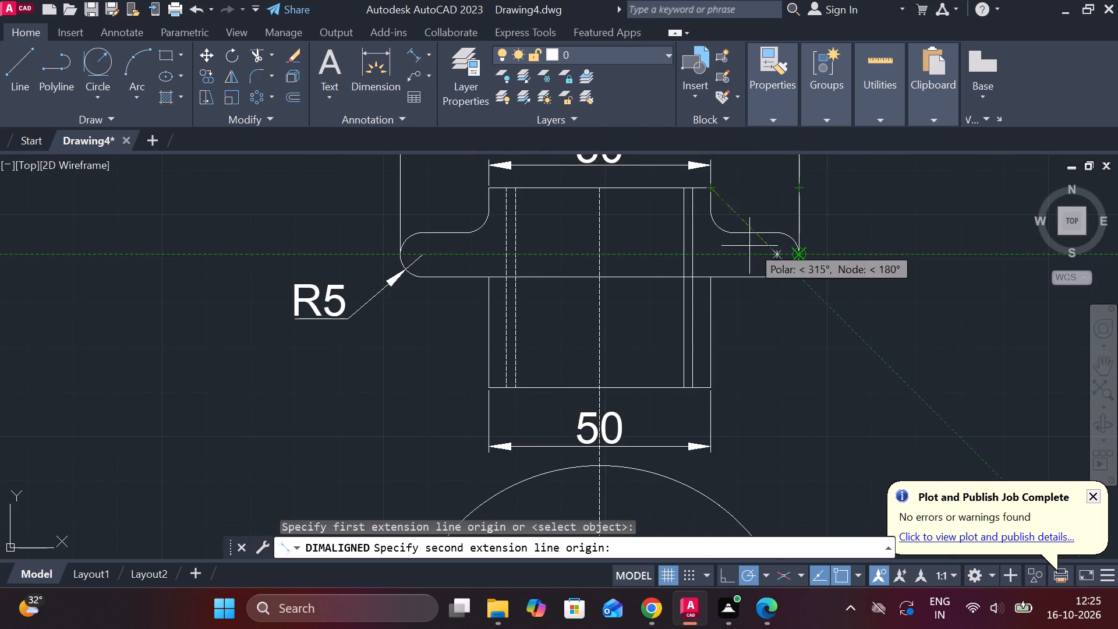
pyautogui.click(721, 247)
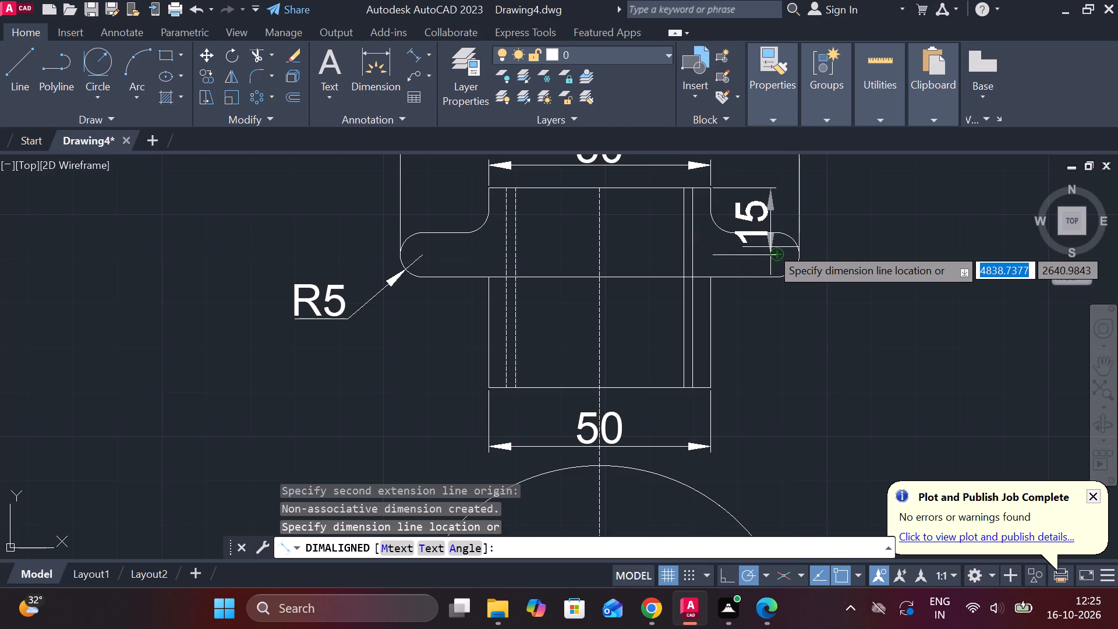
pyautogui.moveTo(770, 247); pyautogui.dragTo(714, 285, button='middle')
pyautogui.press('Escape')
# Add an aligned dimension for the flange thickness at its rounded right end, placed to the right of the front view.
pyautogui.press('space')
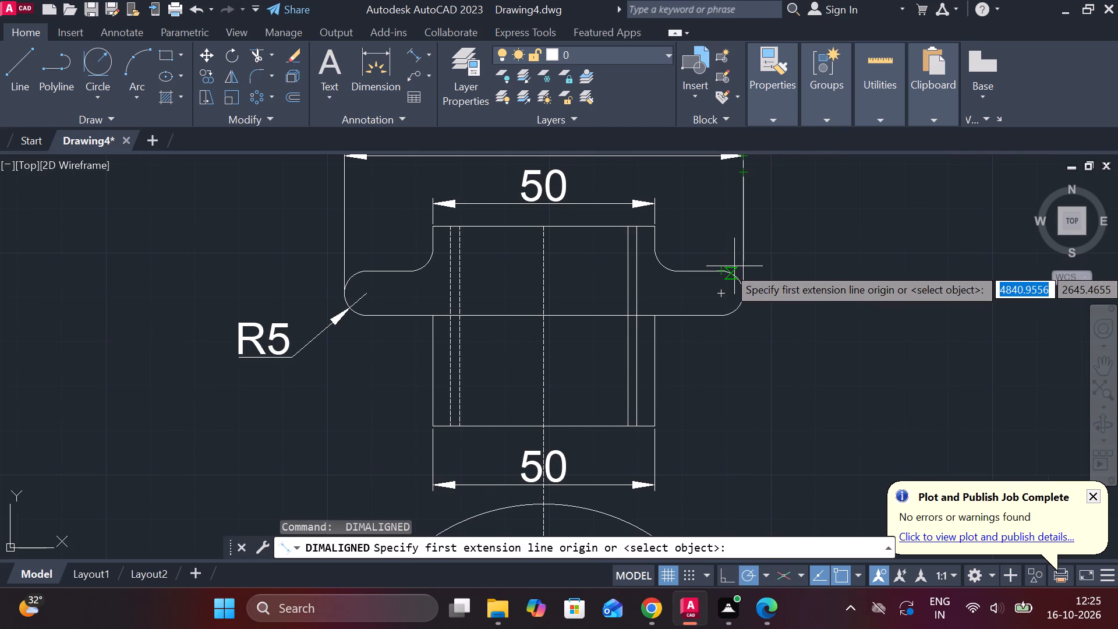
pyautogui.click(724, 269)
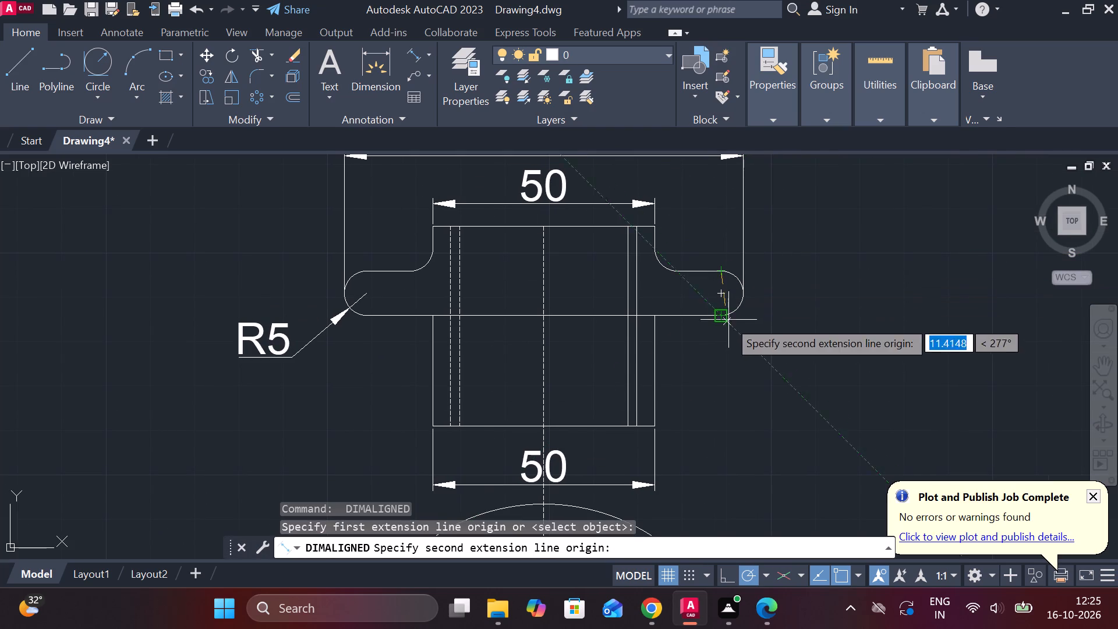
pyautogui.click(723, 315)
pyautogui.click(805, 312)
# Add an aligned dimension from the hub's top right corner down to the flange's upper face, placed outside the flange thickness dimension.
pyautogui.press('space')
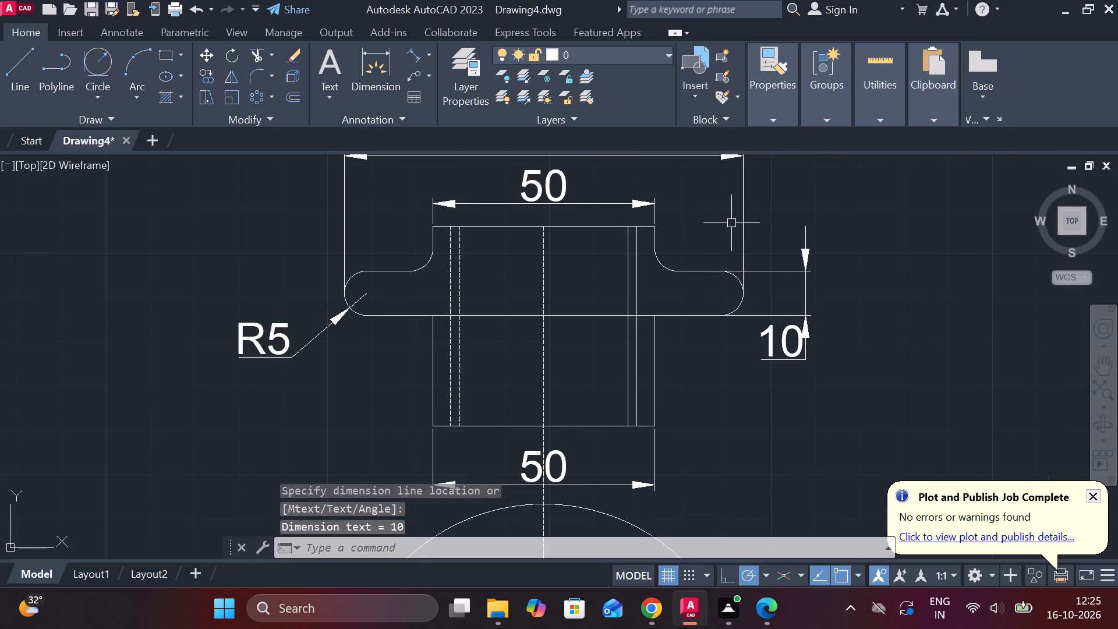
pyautogui.click(660, 225)
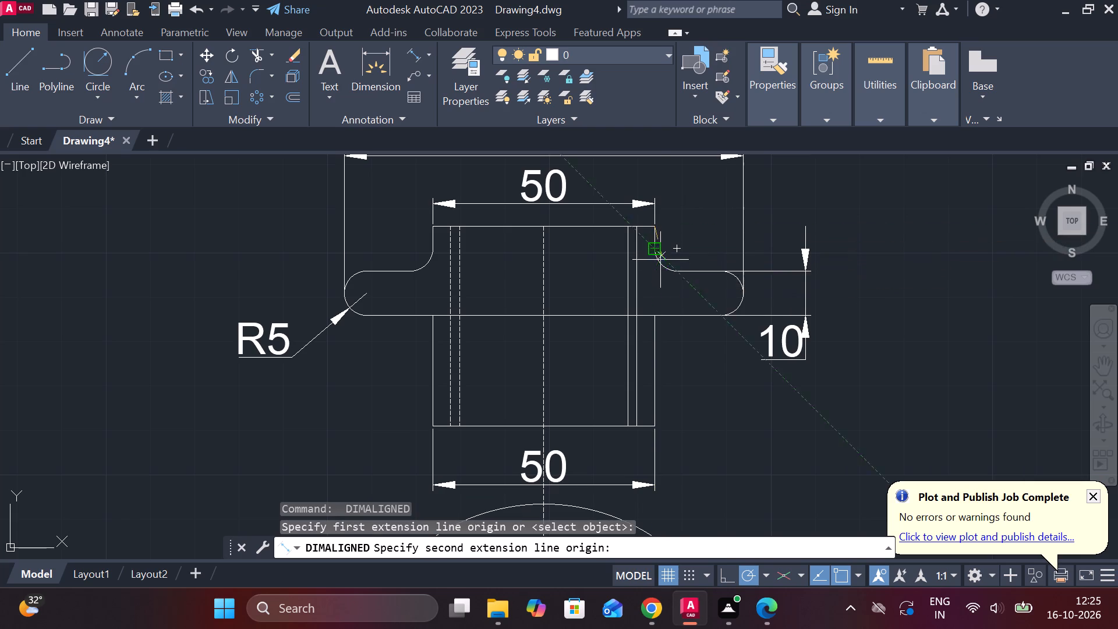
pyautogui.scroll(2, 660, 254)
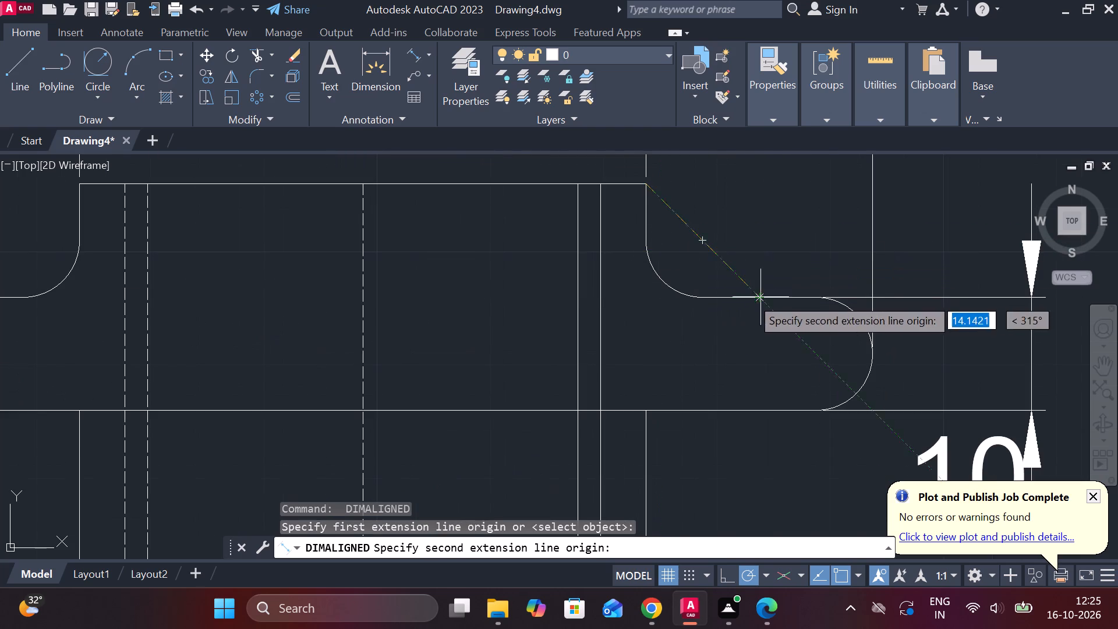
pyautogui.click(657, 298)
pyautogui.scroll(-1, 851, 271)
pyautogui.moveTo(967, 268); pyautogui.dragTo(825, 260, button='middle')
pyautogui.click(919, 259)
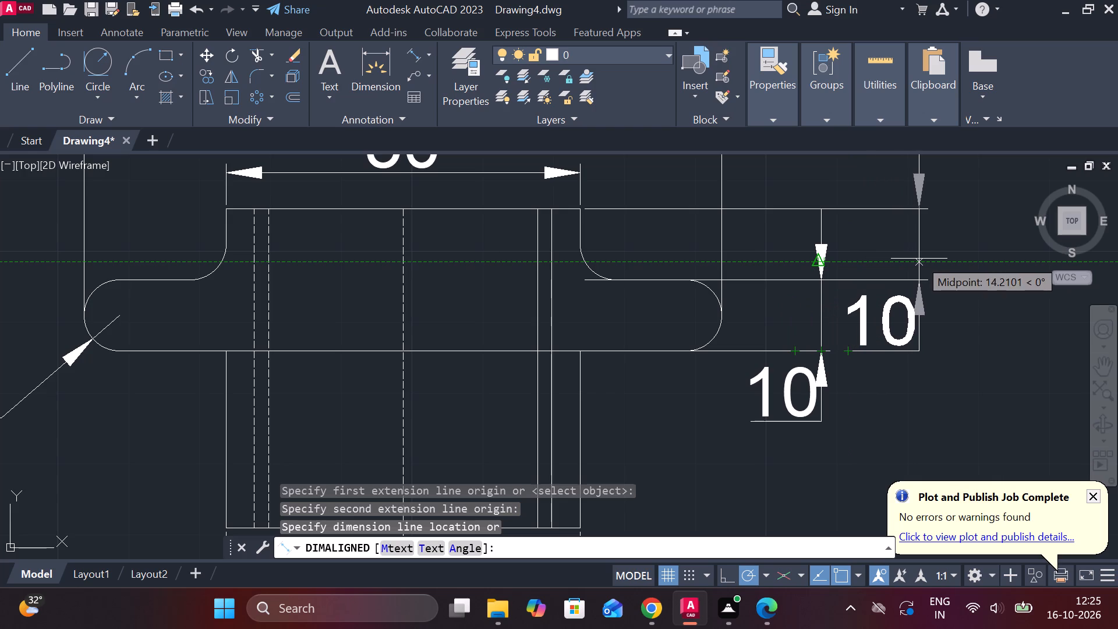
# Add a diameter dimension to the outermost circle of the lower view, with its text outside the circle at the upper left.
pyautogui.scroll(-2, 918, 259)
pyautogui.moveTo(956, 275); pyautogui.dragTo(879, 257, button='middle')
pyautogui.scroll(-2, 872, 253)
pyautogui.moveTo(869, 319); pyautogui.dragTo(867, 319, button='middle')
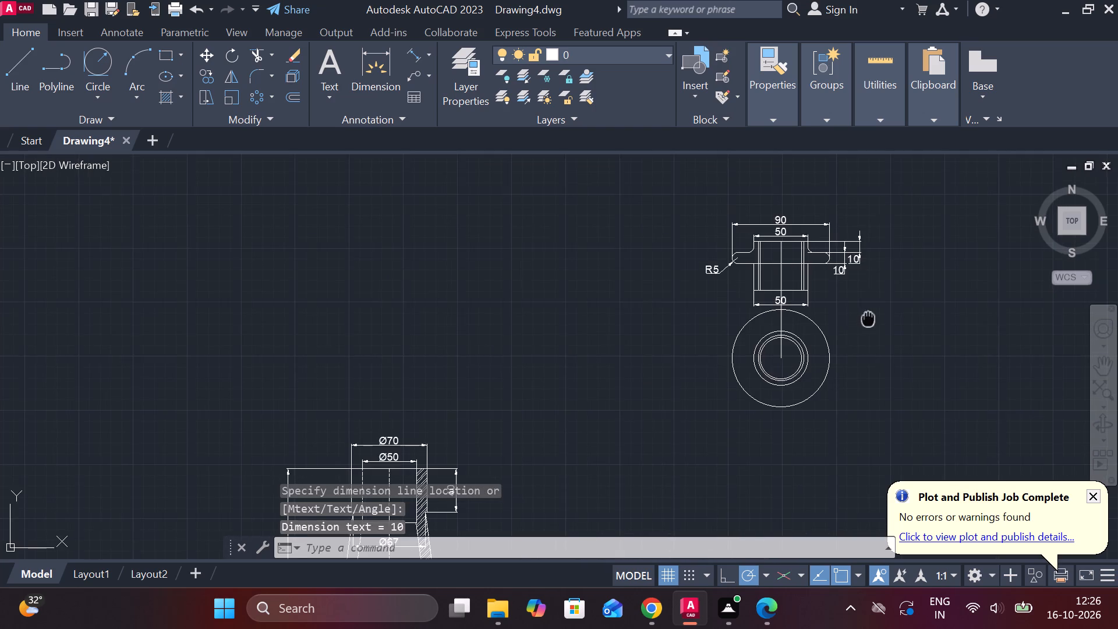
pyautogui.moveTo(867, 319); pyautogui.dragTo(784, 312, button='middle')
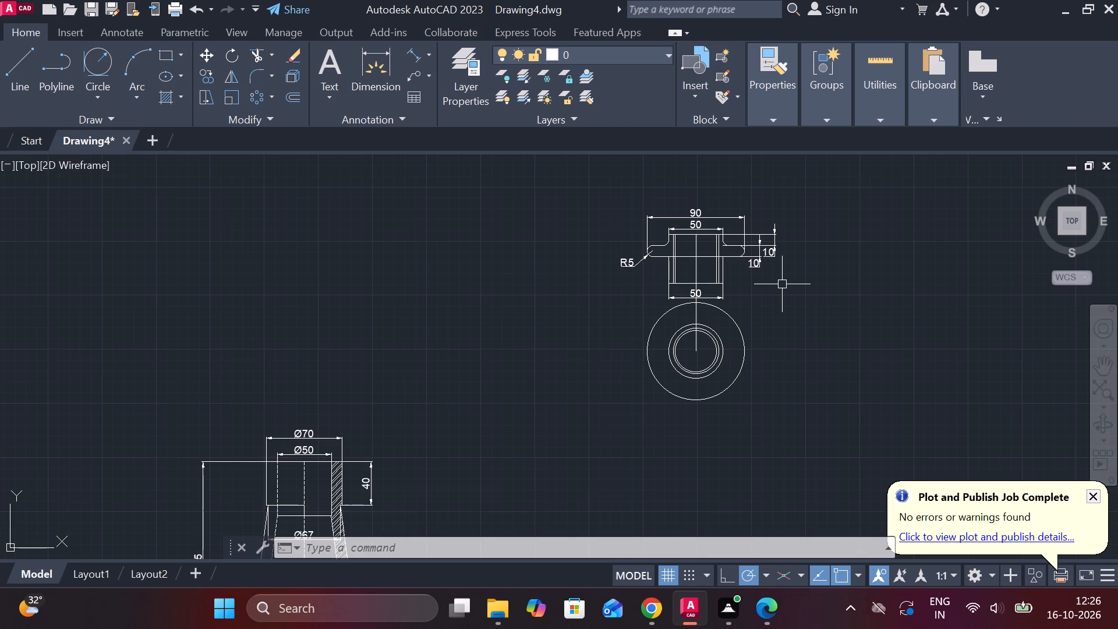
pyautogui.scroll(1, 772, 313)
pyautogui.click(425, 56)
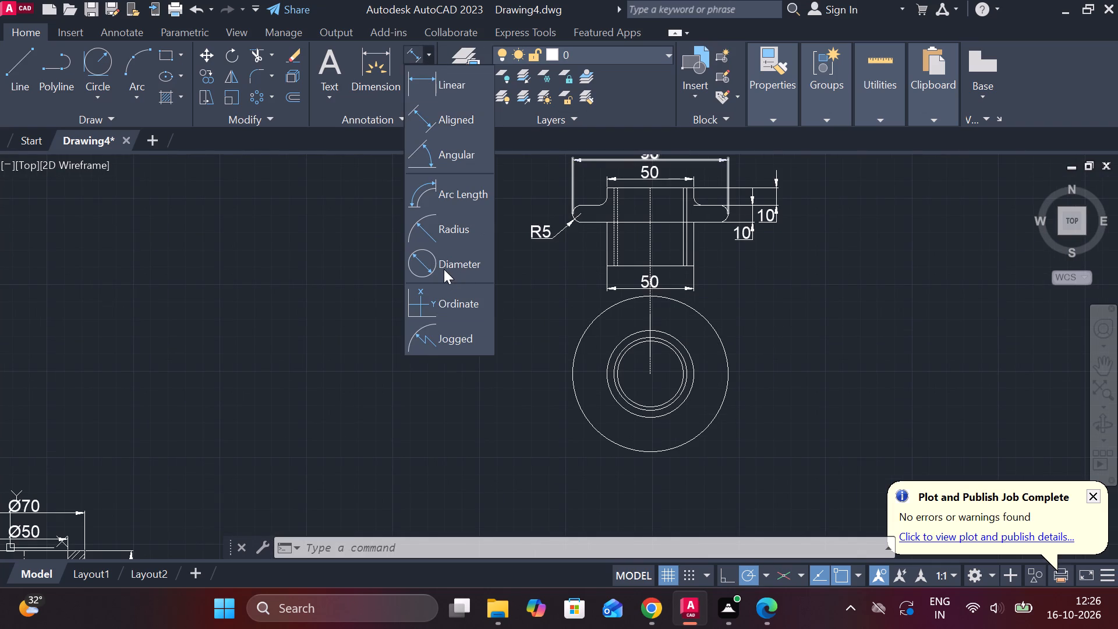
pyautogui.click(444, 264)
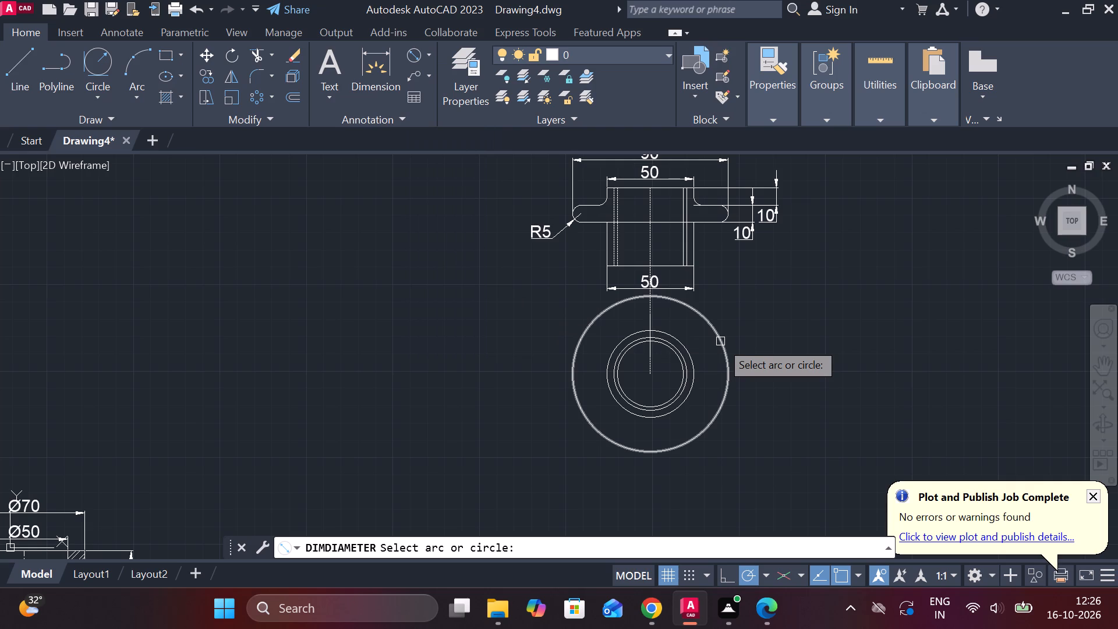
pyautogui.click(572, 363)
pyautogui.click(542, 322)
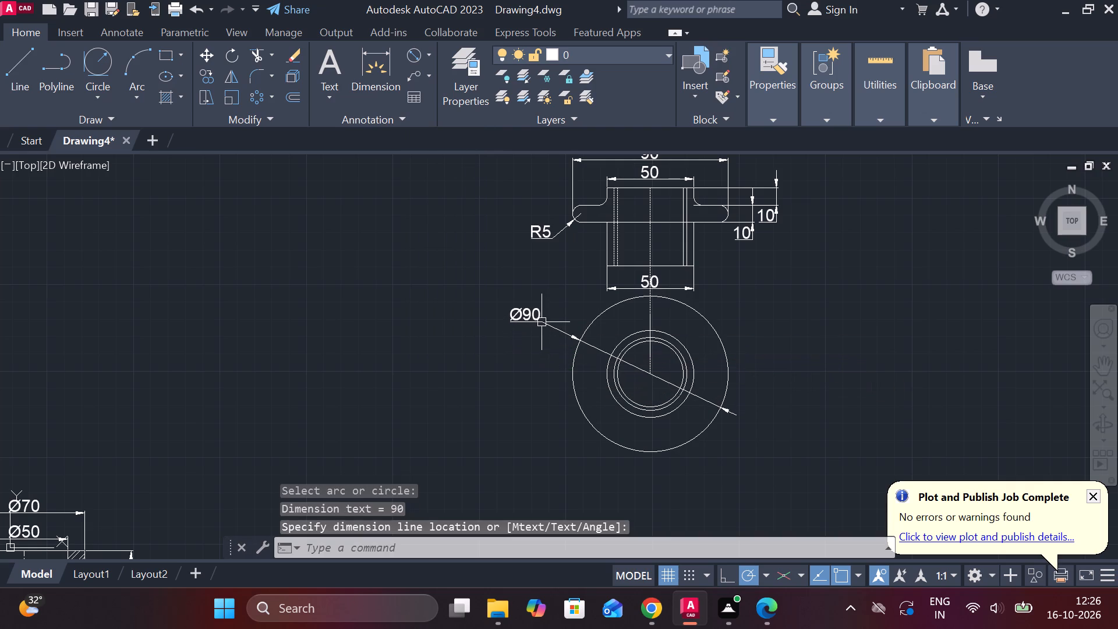
# Add a diameter dimension to the innermost circle, with its text outside the outer circle at the lower left.
pyautogui.scroll(1, 466, 64)
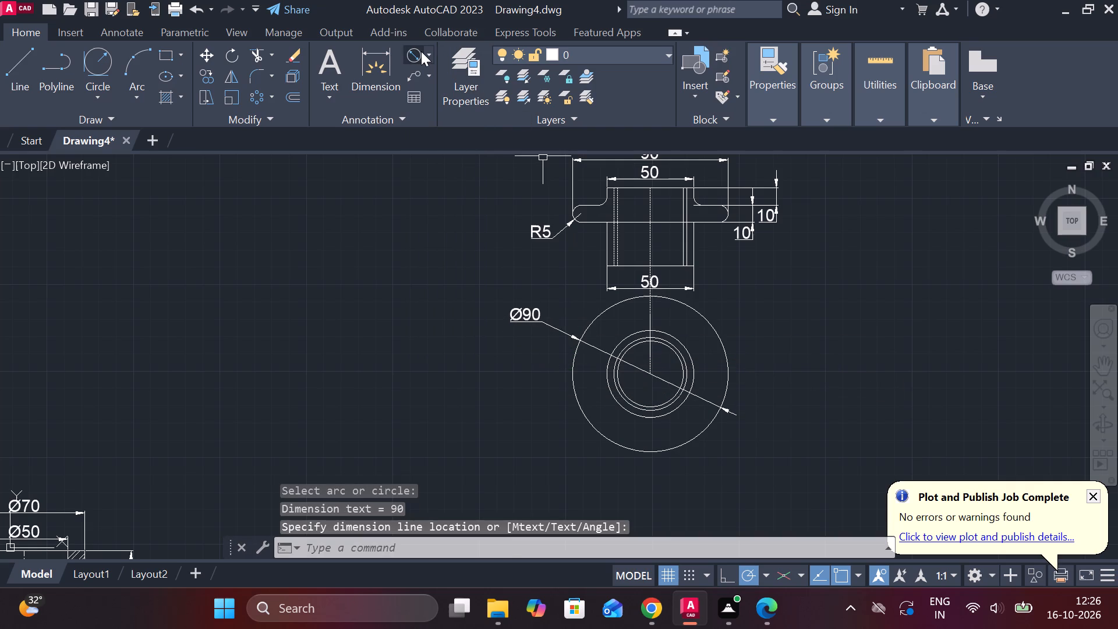
pyautogui.click(421, 51)
pyautogui.scroll(1, 627, 373)
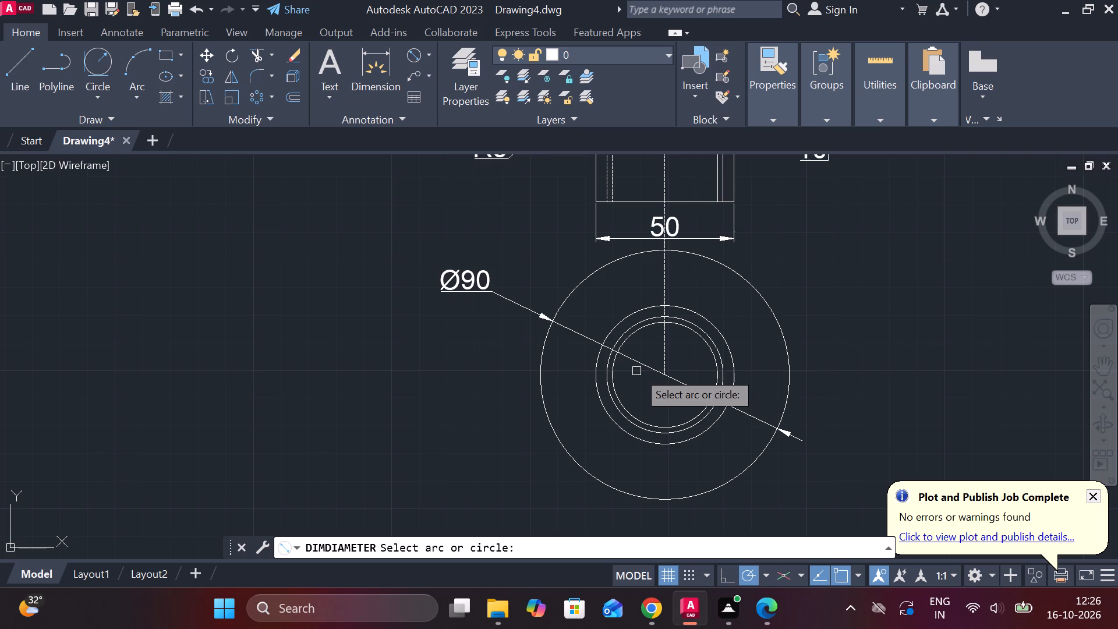
pyautogui.scroll(1, 640, 397)
pyautogui.moveTo(640, 397); pyautogui.dragTo(557, 271, button='middle')
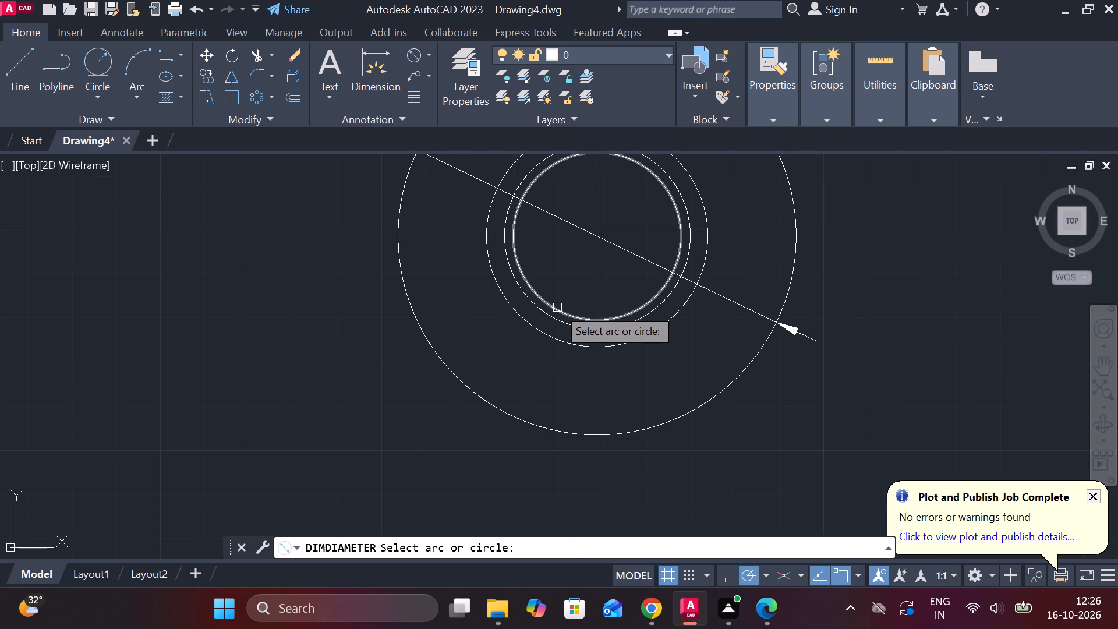
pyautogui.click(557, 308)
pyautogui.moveTo(360, 373); pyautogui.dragTo(611, 412, button='middle')
pyautogui.scroll(-1, 602, 407)
pyautogui.moveTo(601, 408); pyautogui.dragTo(570, 393, button='middle')
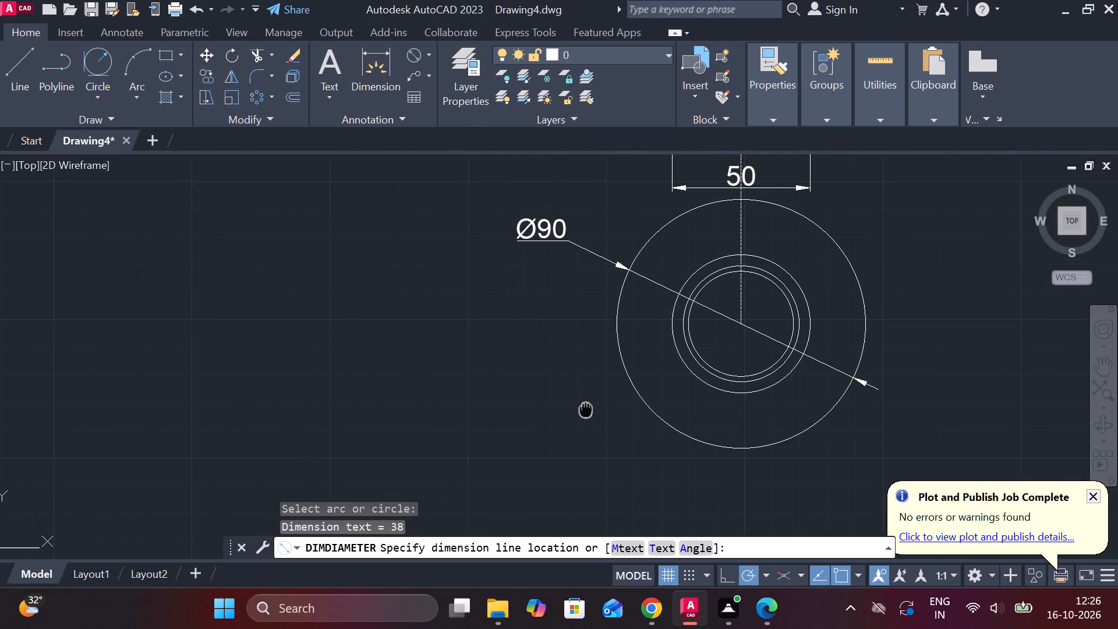
pyautogui.moveTo(570, 393); pyautogui.dragTo(566, 389, button='middle')
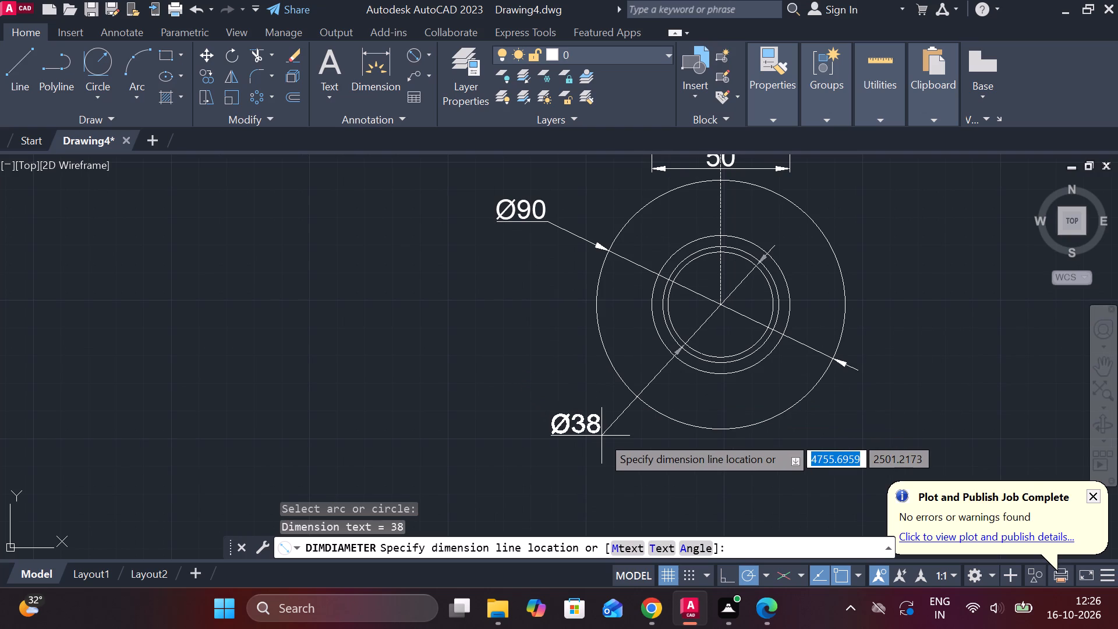
pyautogui.moveTo(602, 436); pyautogui.dragTo(592, 426, button='middle')
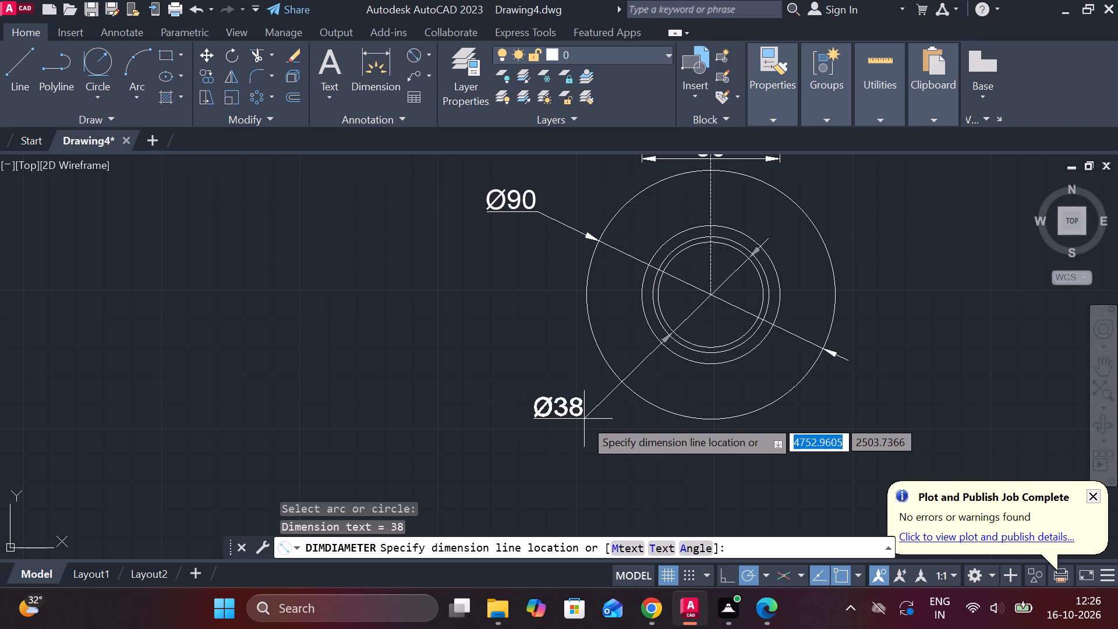
pyautogui.click(584, 419)
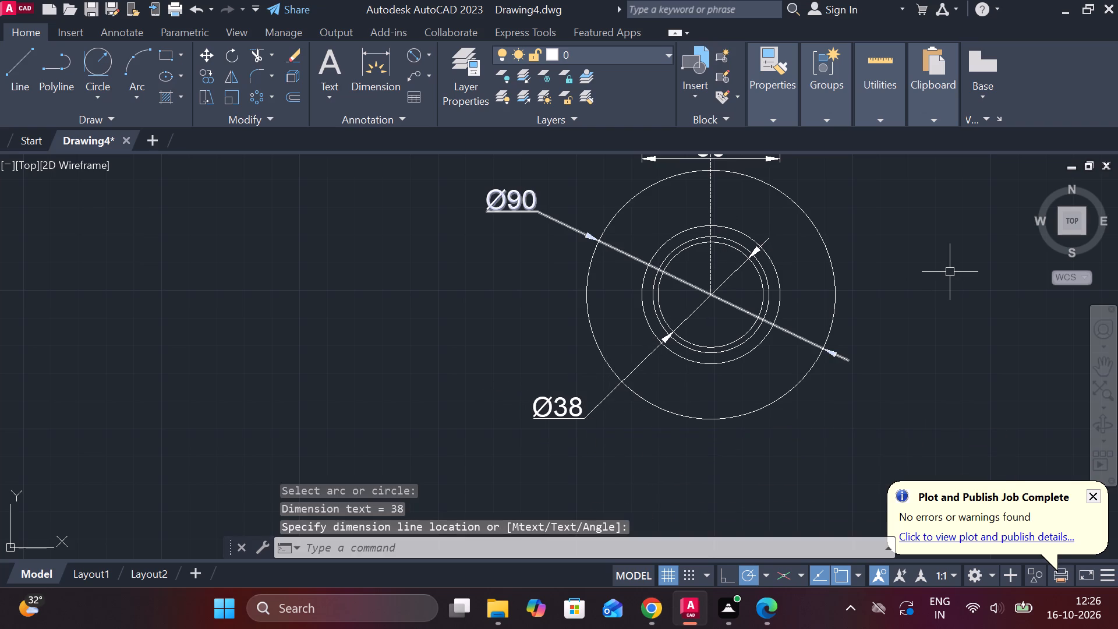
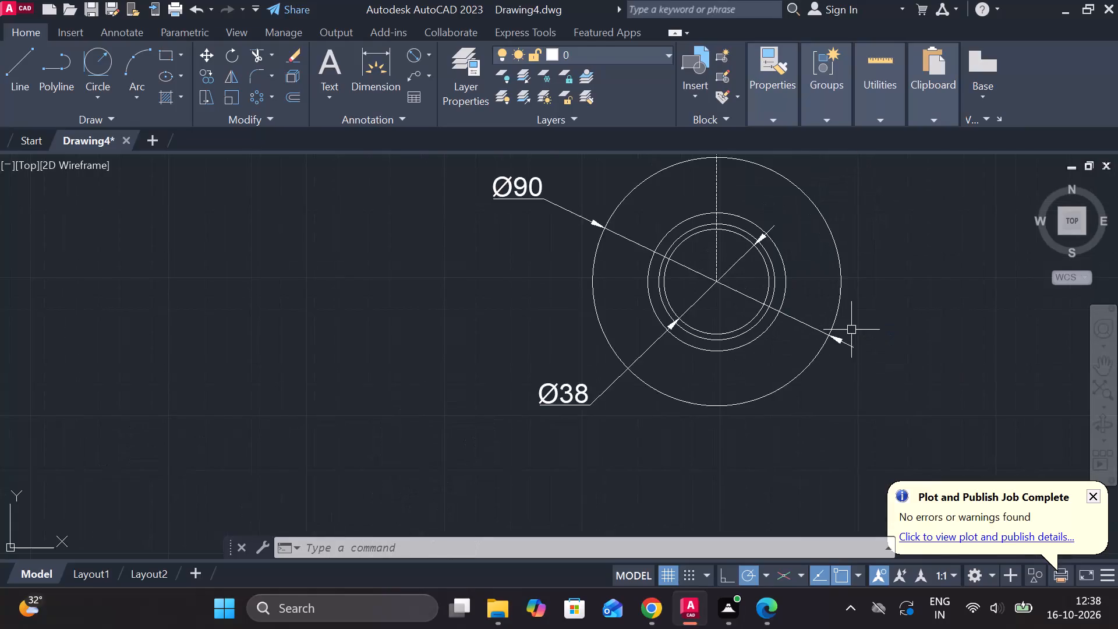
# Review the dimensions on both views of the flanged part and its placement relative to the cast iron body.
pyautogui.moveTo(851, 329); pyautogui.dragTo(713, 324, button='middle')
pyautogui.scroll(-2, 713, 320)
pyautogui.moveTo(702, 253); pyautogui.dragTo(719, 306, button='middle')
pyautogui.scroll(-1, 702, 253)
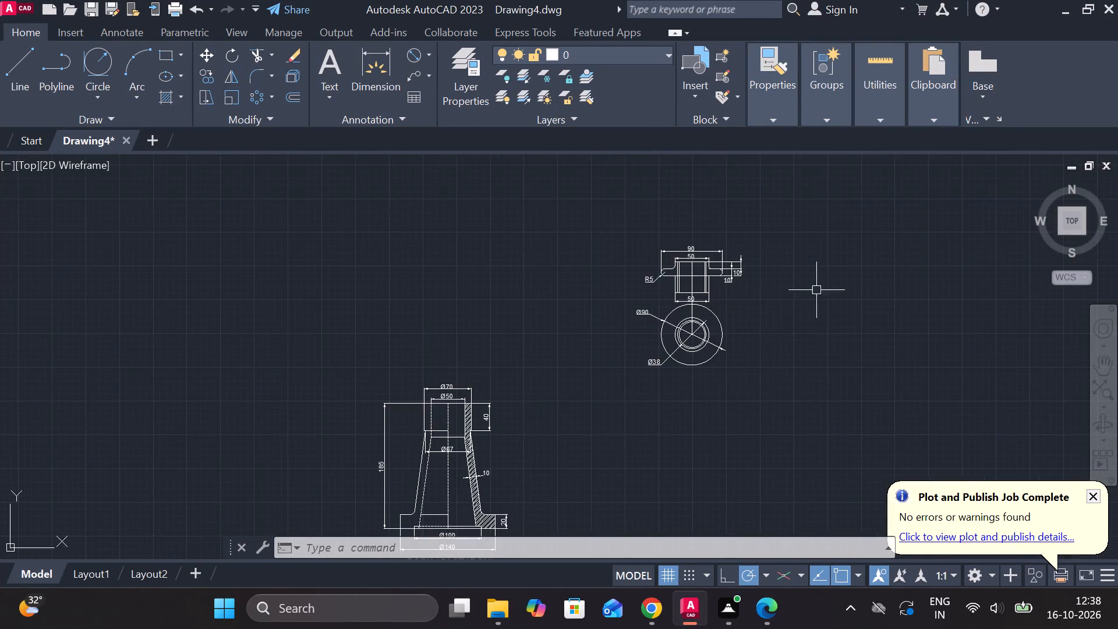
pyautogui.scroll(3, 734, 278)
pyautogui.scroll(1, 804, 262)
pyautogui.scroll(-3, 659, 257)
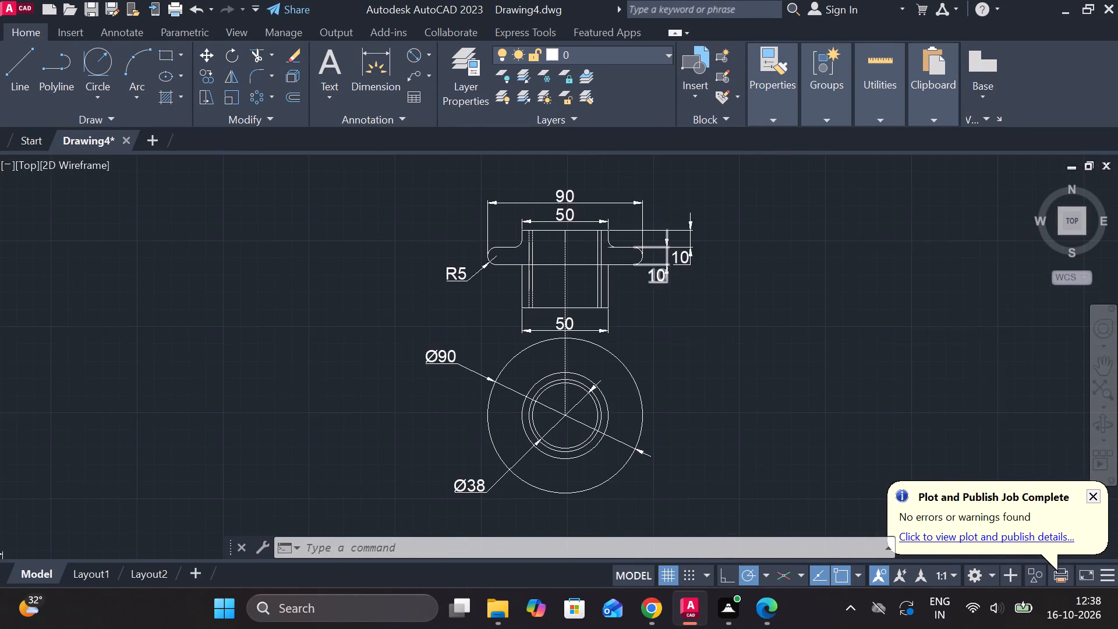
pyautogui.scroll(-1, 665, 277)
pyautogui.moveTo(701, 255); pyautogui.dragTo(728, 205, button='middle')
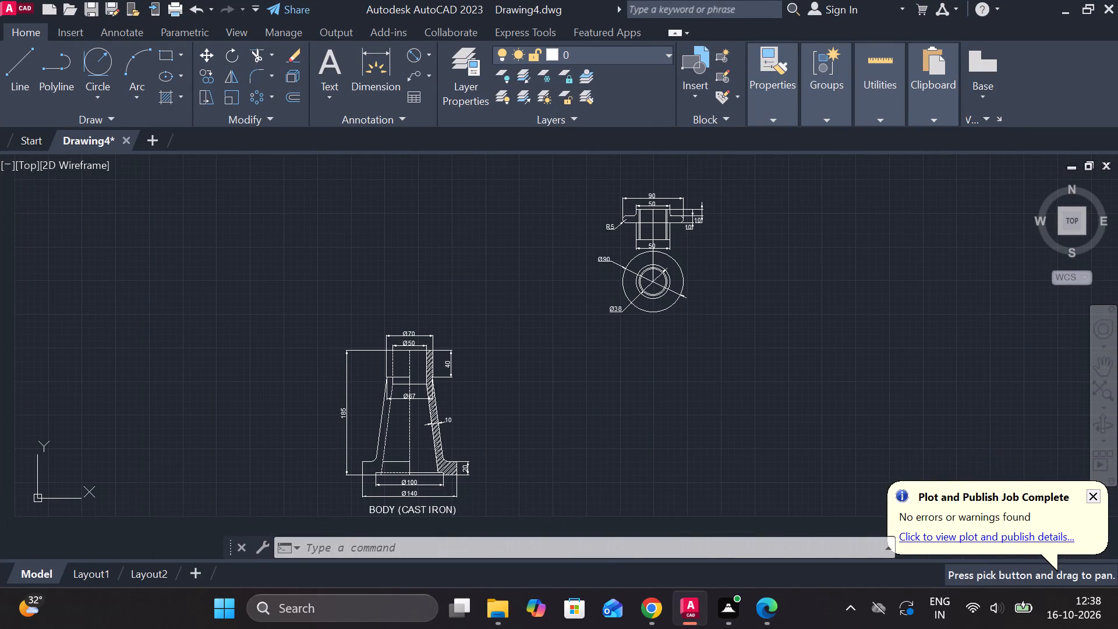
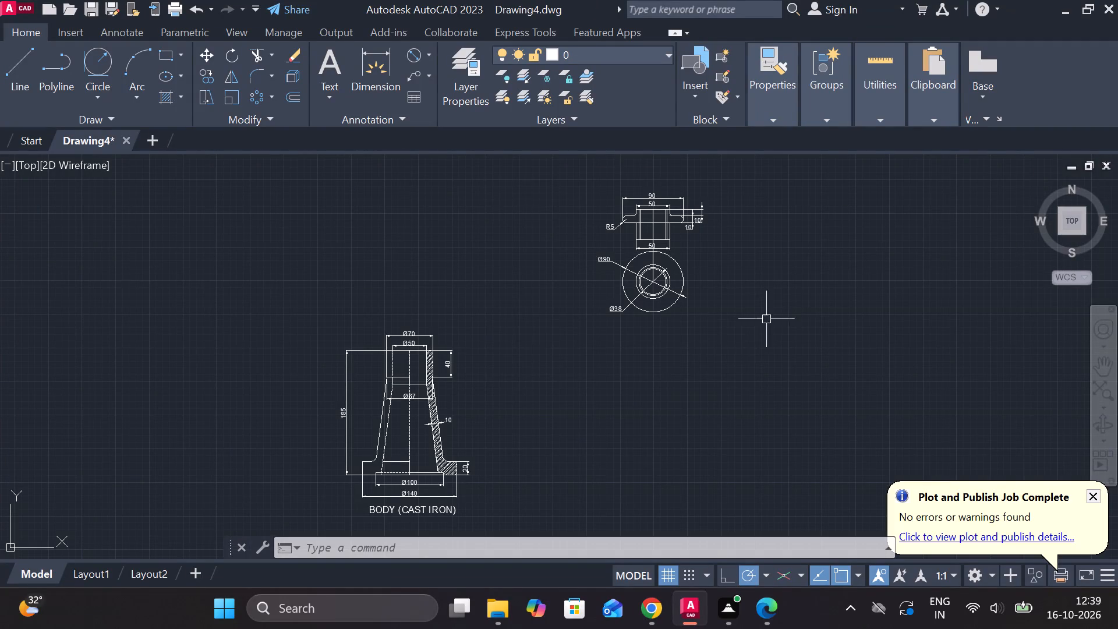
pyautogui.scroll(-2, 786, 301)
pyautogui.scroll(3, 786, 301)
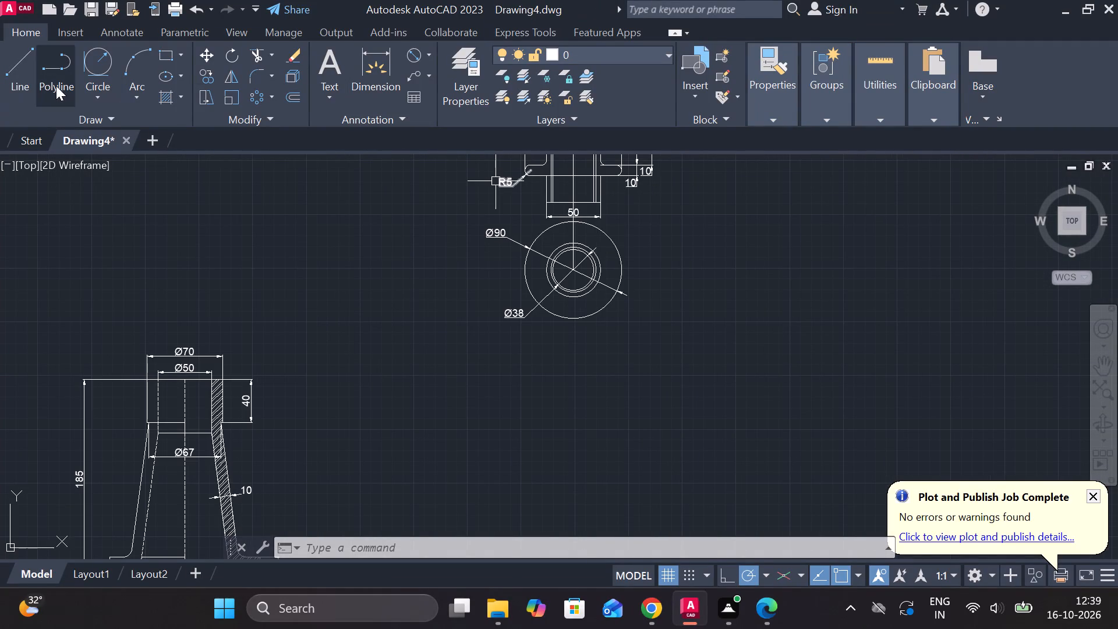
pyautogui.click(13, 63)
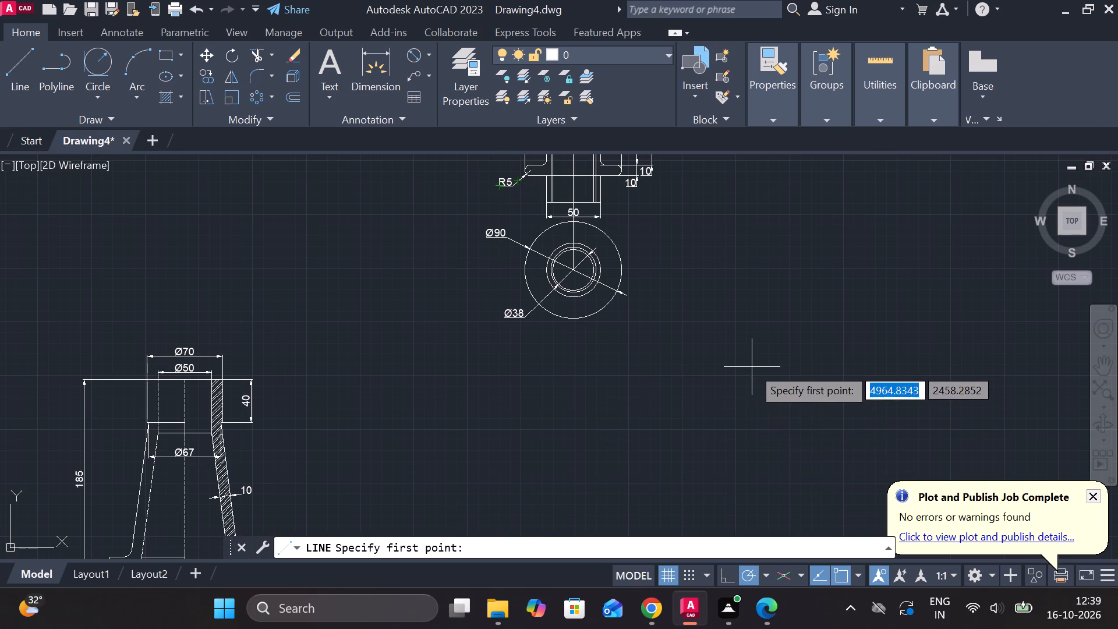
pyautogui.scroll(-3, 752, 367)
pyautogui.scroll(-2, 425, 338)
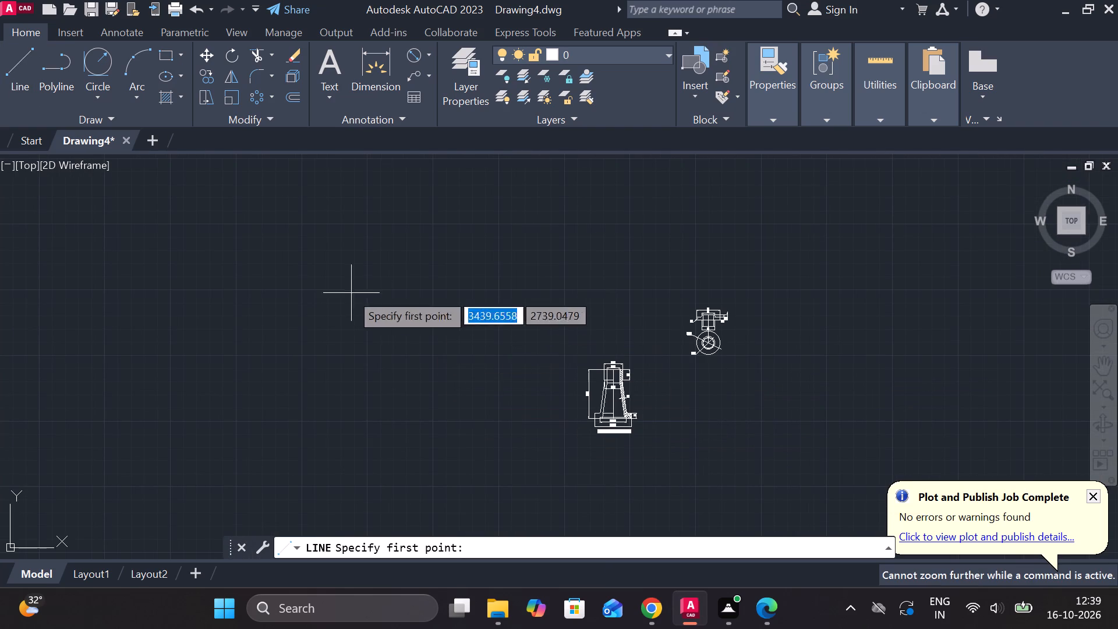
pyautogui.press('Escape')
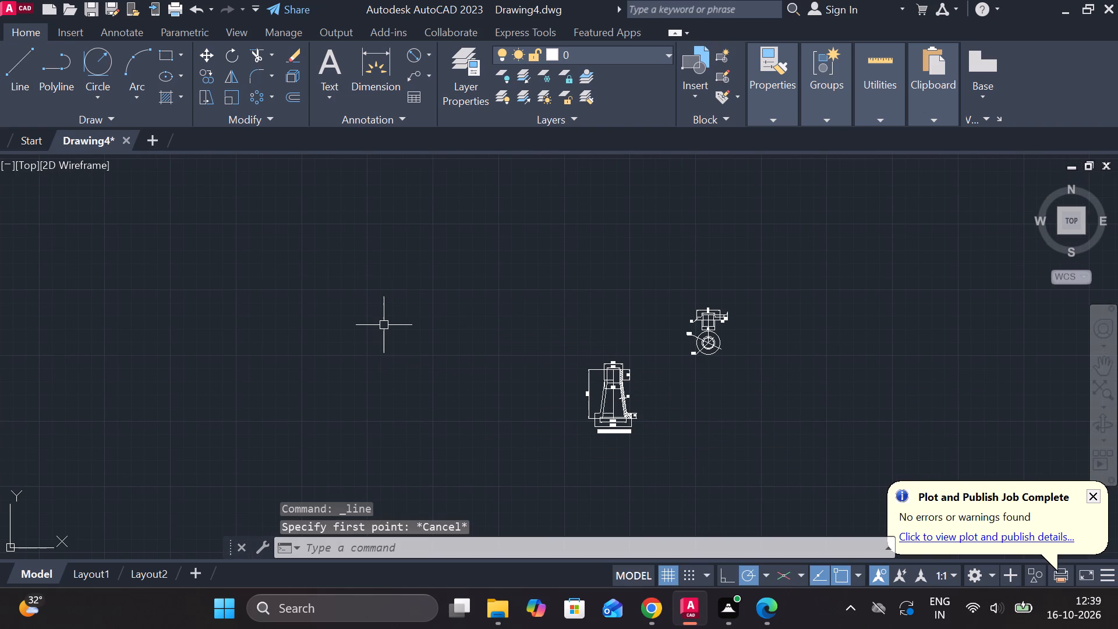
# Draw a horizontal line about 391 long in the empty area to the right of the cast iron body and flanged part.
pyautogui.scroll(-3, 377, 334)
pyautogui.scroll(1, 532, 360)
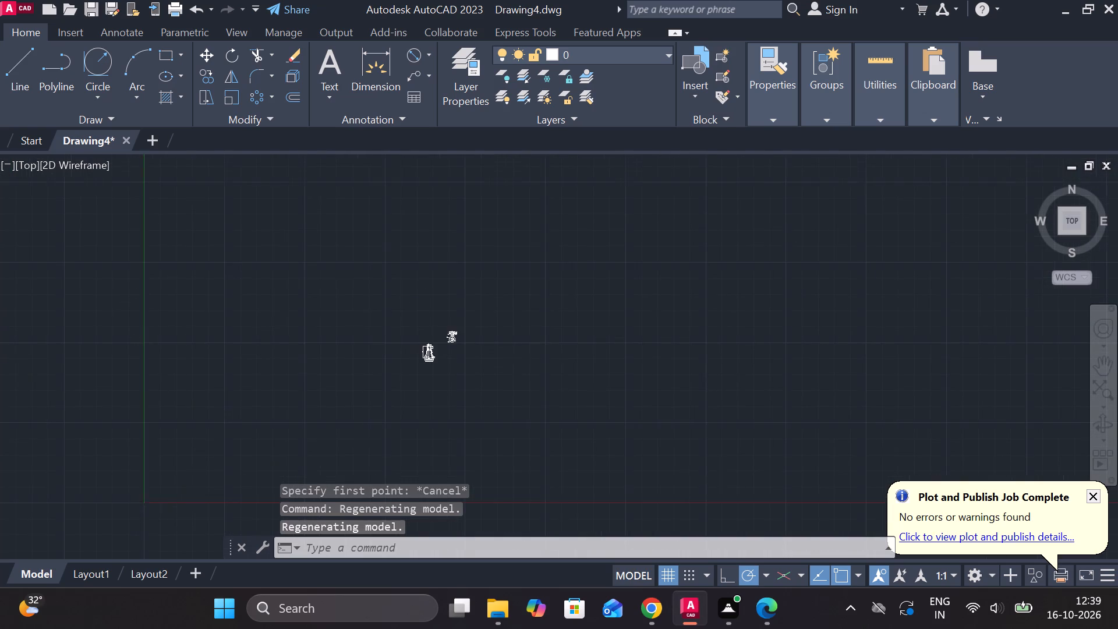
pyautogui.scroll(2, 532, 360)
pyautogui.scroll(-2, 509, 360)
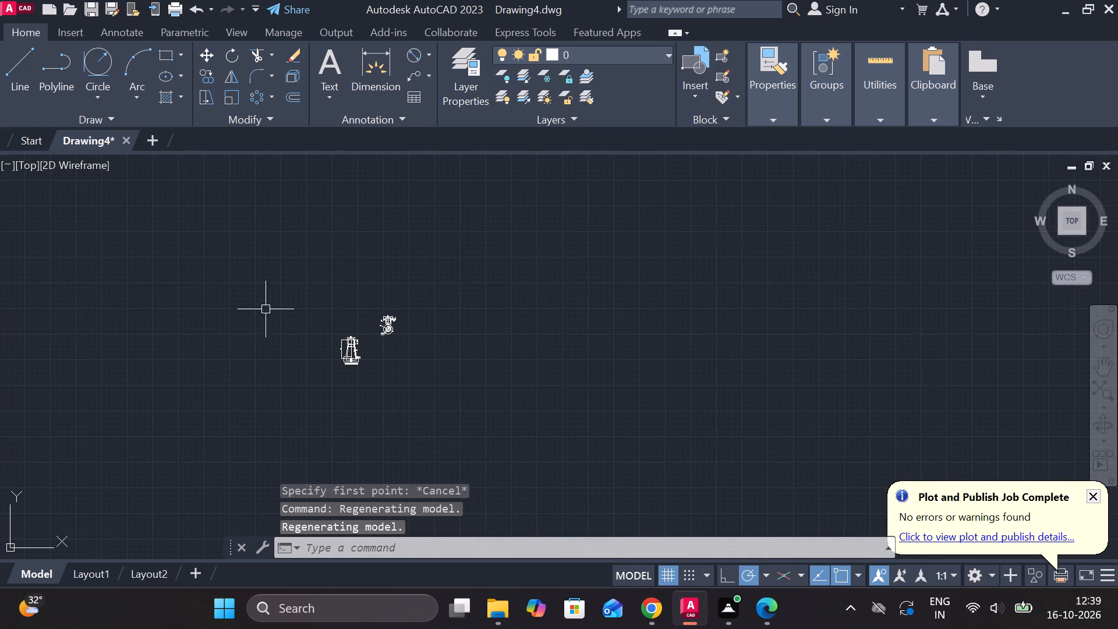
pyautogui.scroll(1, 236, 305)
pyautogui.scroll(-1, 514, 377)
pyautogui.scroll(3, 515, 378)
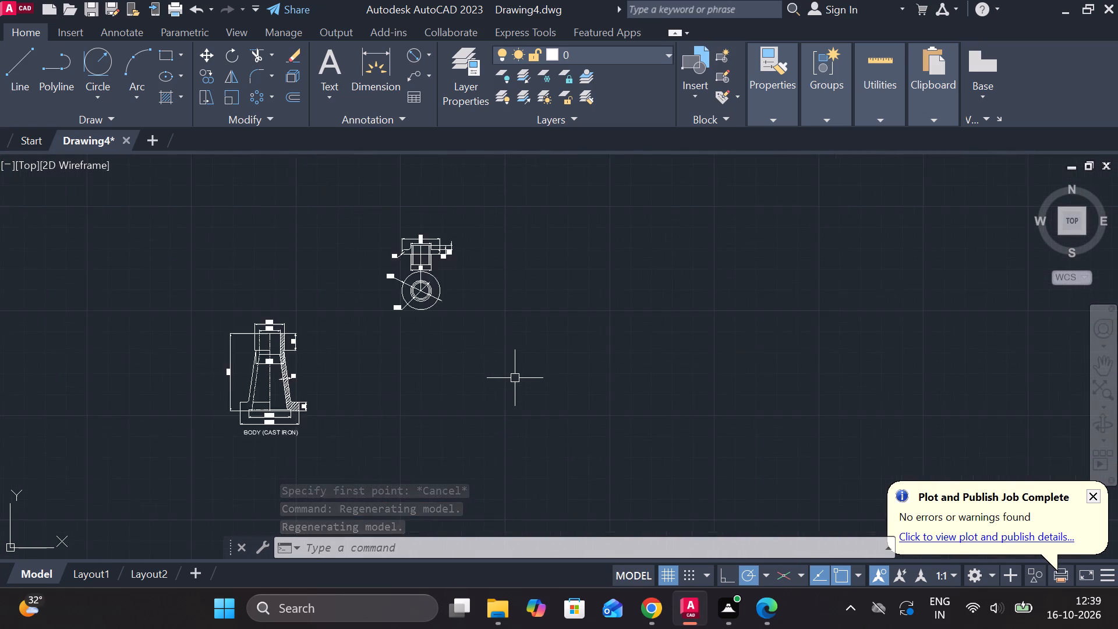
pyautogui.scroll(1, 515, 378)
pyautogui.scroll(-1, 515, 378)
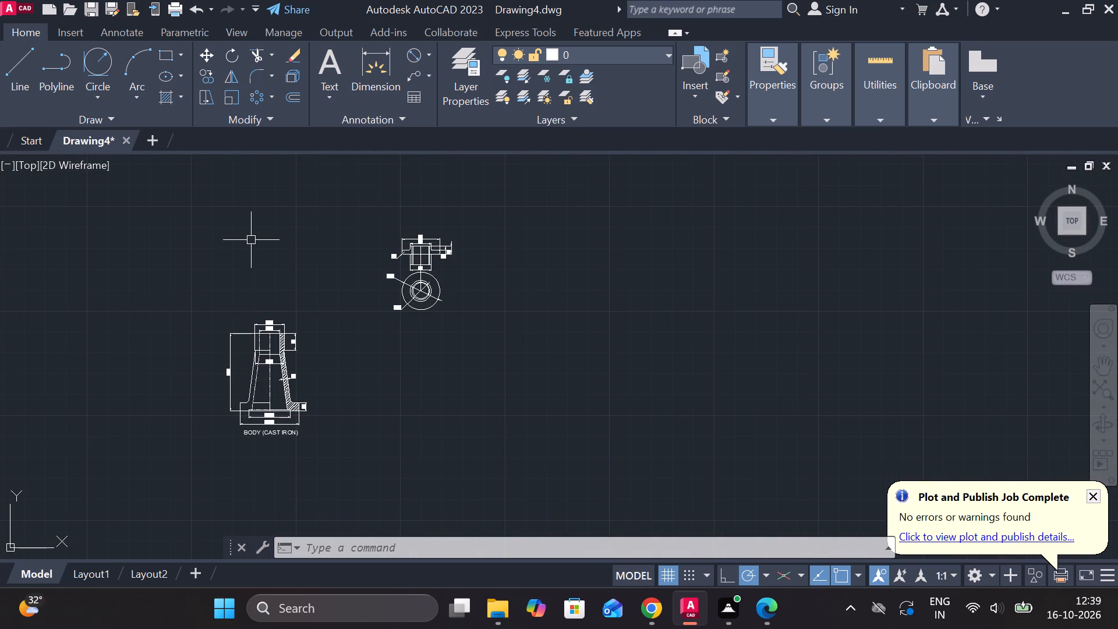
pyautogui.click(20, 61)
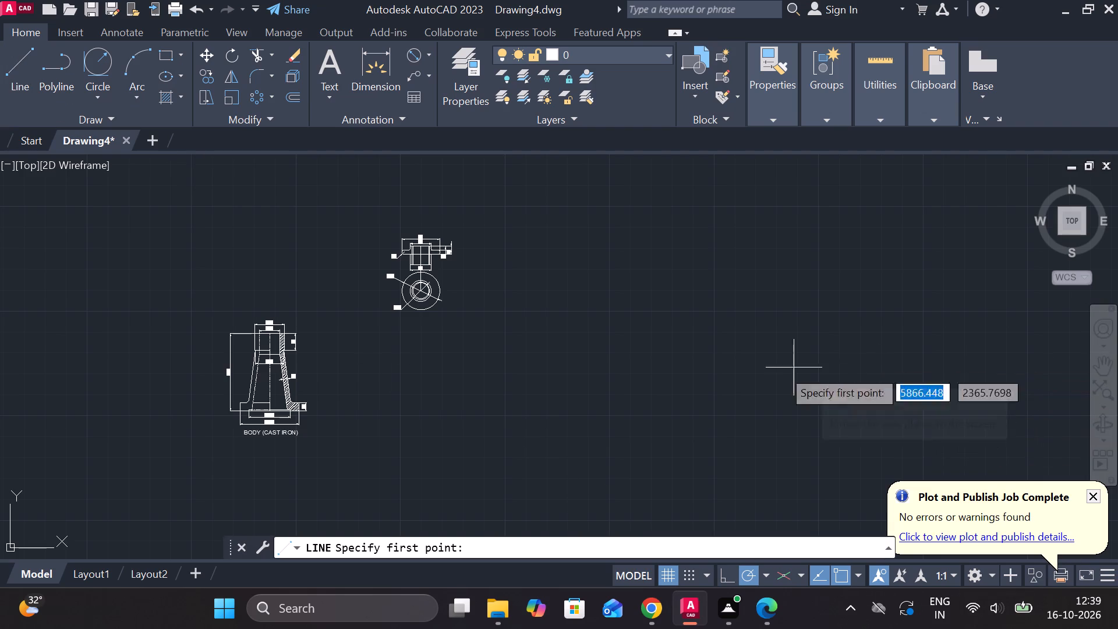
pyautogui.click(605, 365)
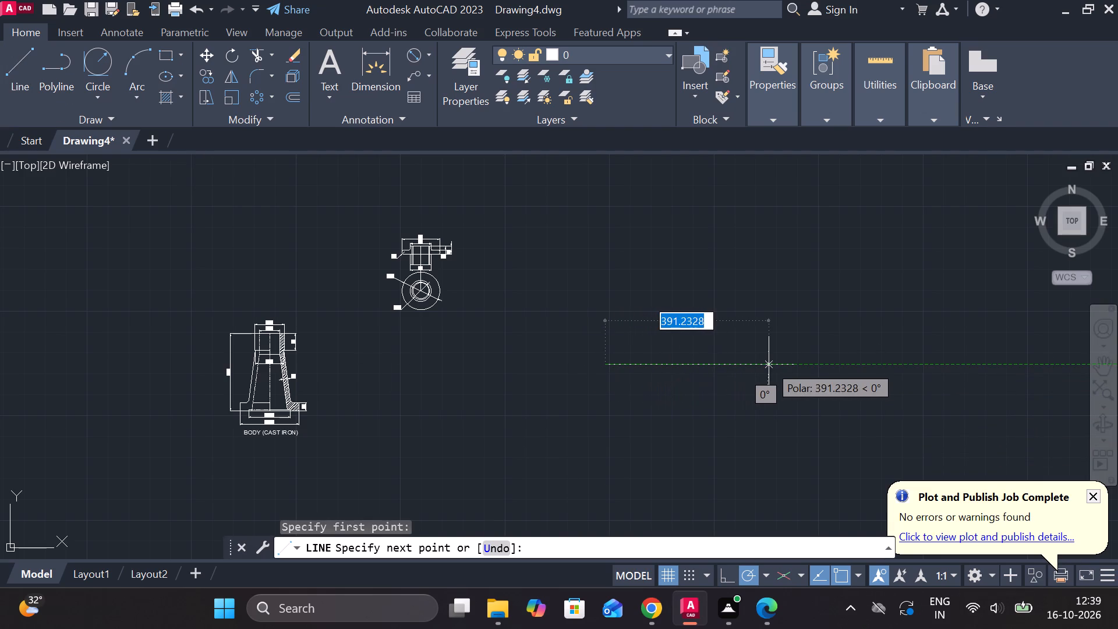
pyautogui.click(769, 365)
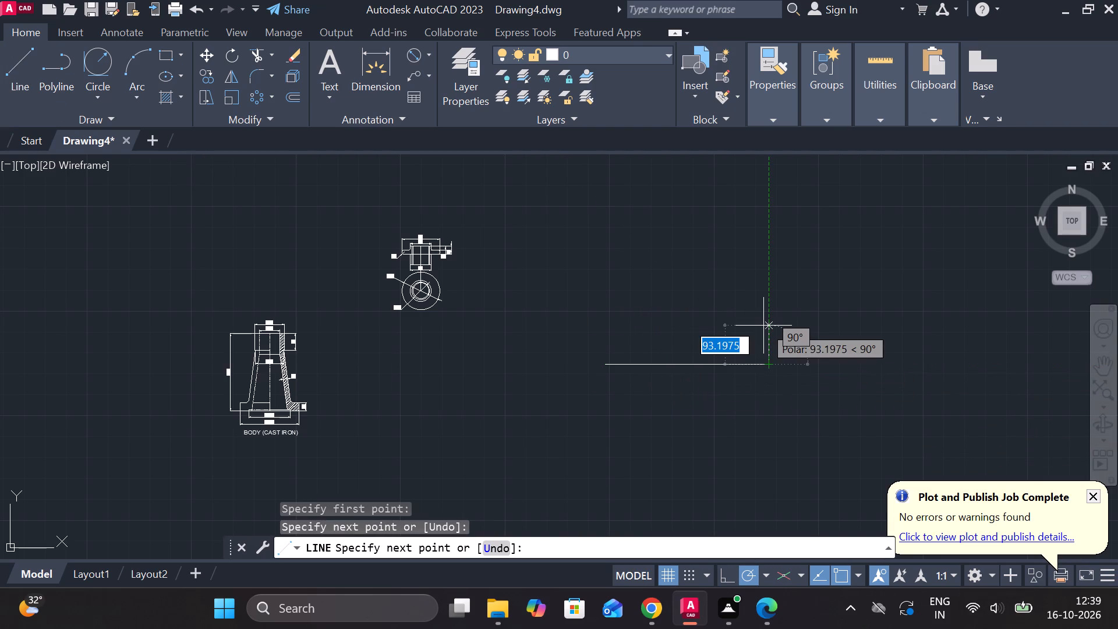
pyautogui.press('Escape')
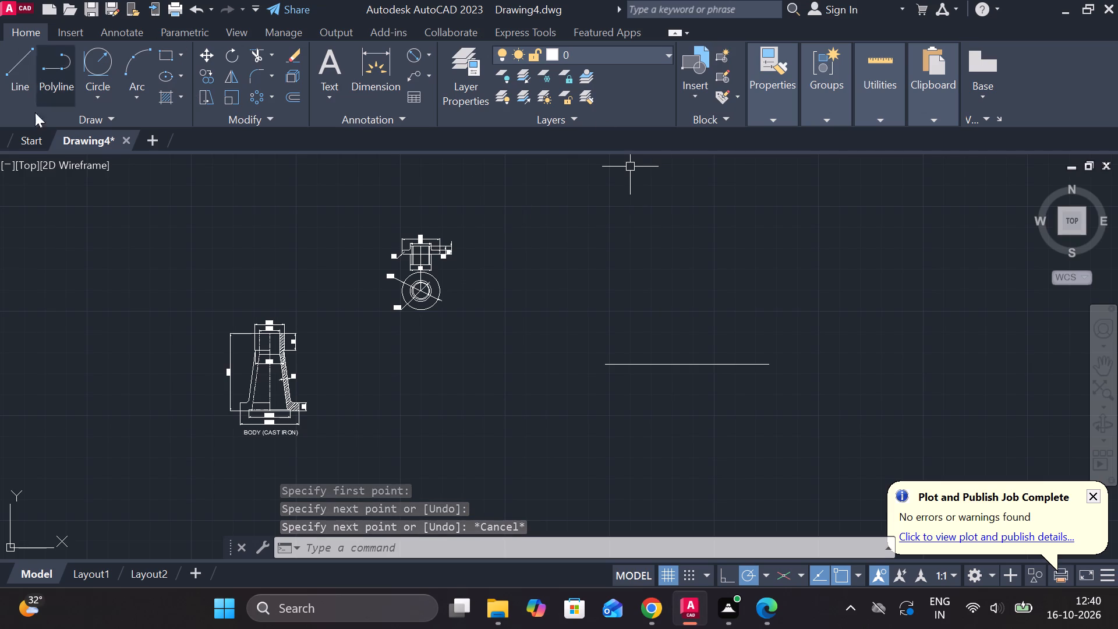
# Draw a long vertical centre line crossing the new horizontal line through its midpoint.
pyautogui.click(29, 76)
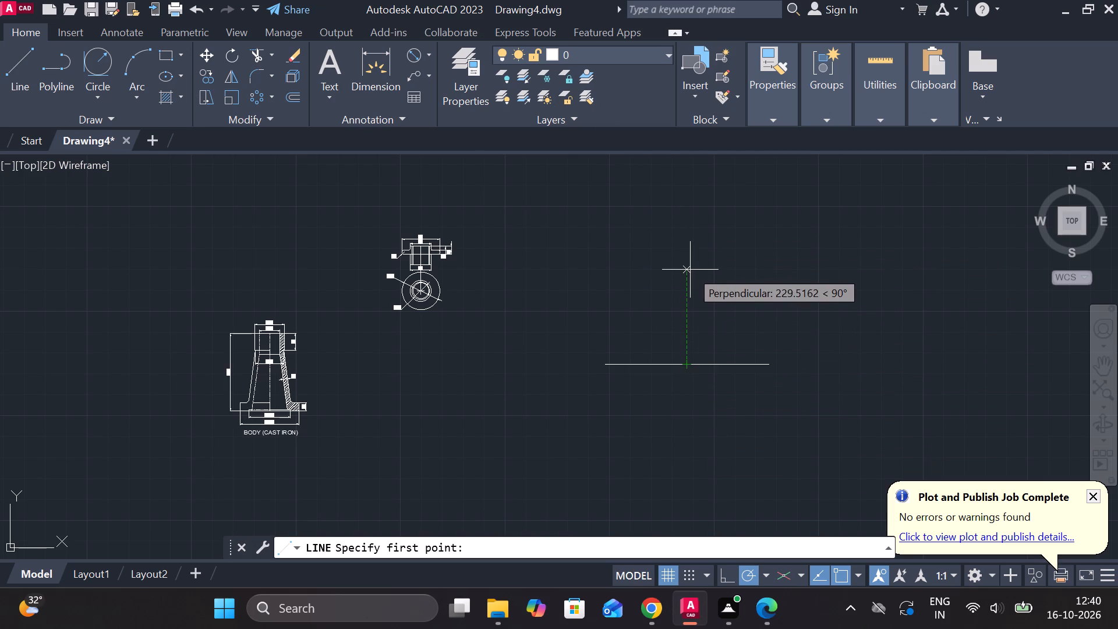
pyautogui.click(689, 256)
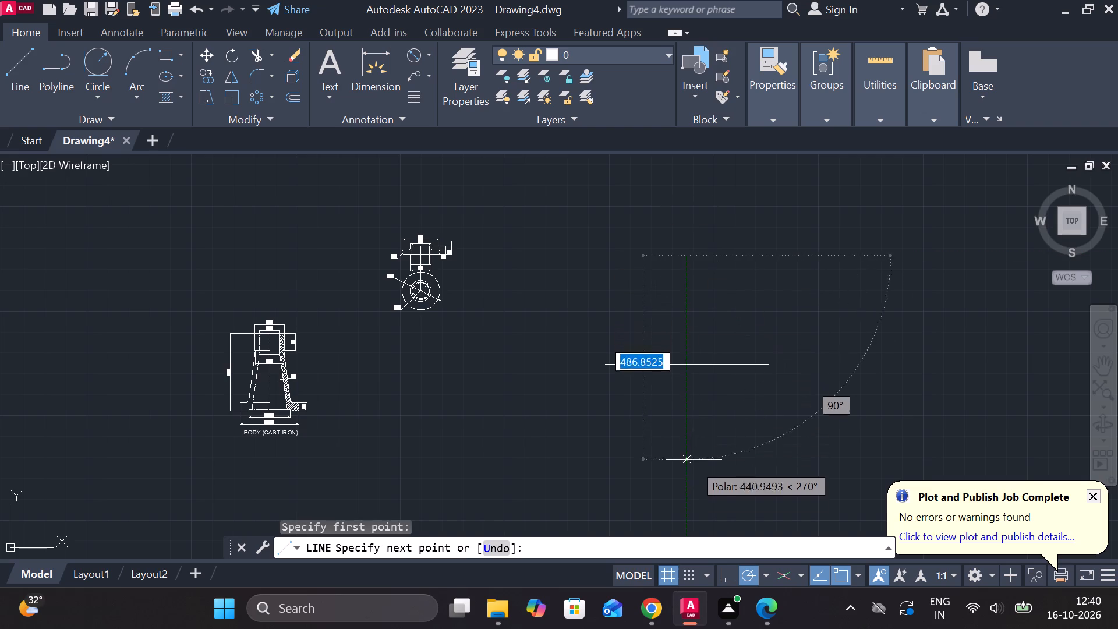
pyautogui.click(693, 503)
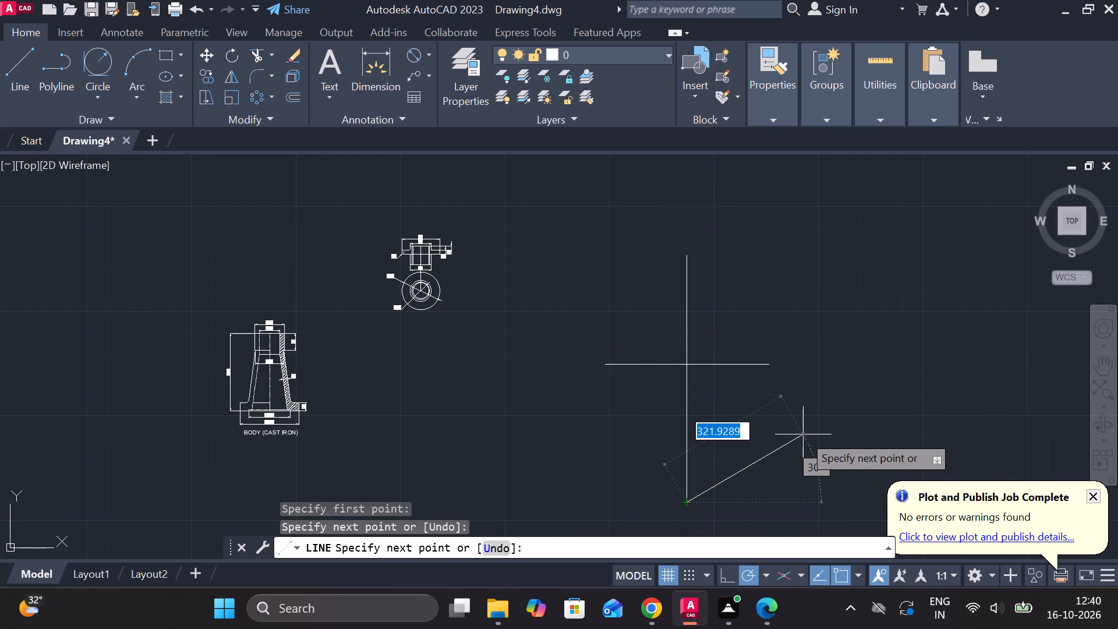
pyautogui.press('Escape')
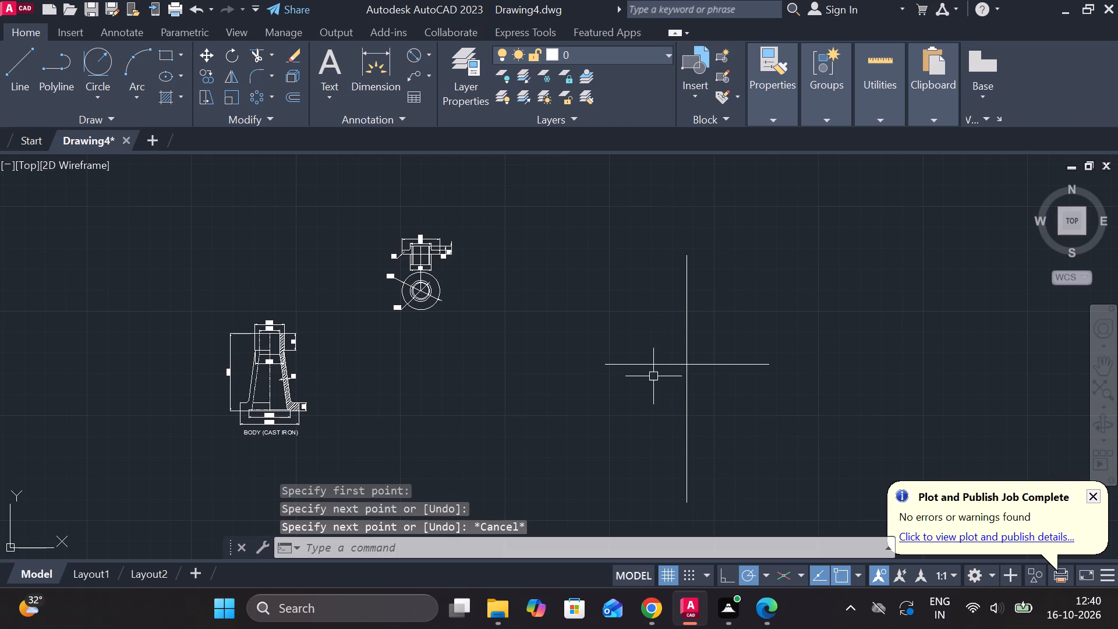
# Trim off the half of the horizontal line to the right of the vertical line.
pyautogui.scroll(2, 694, 372)
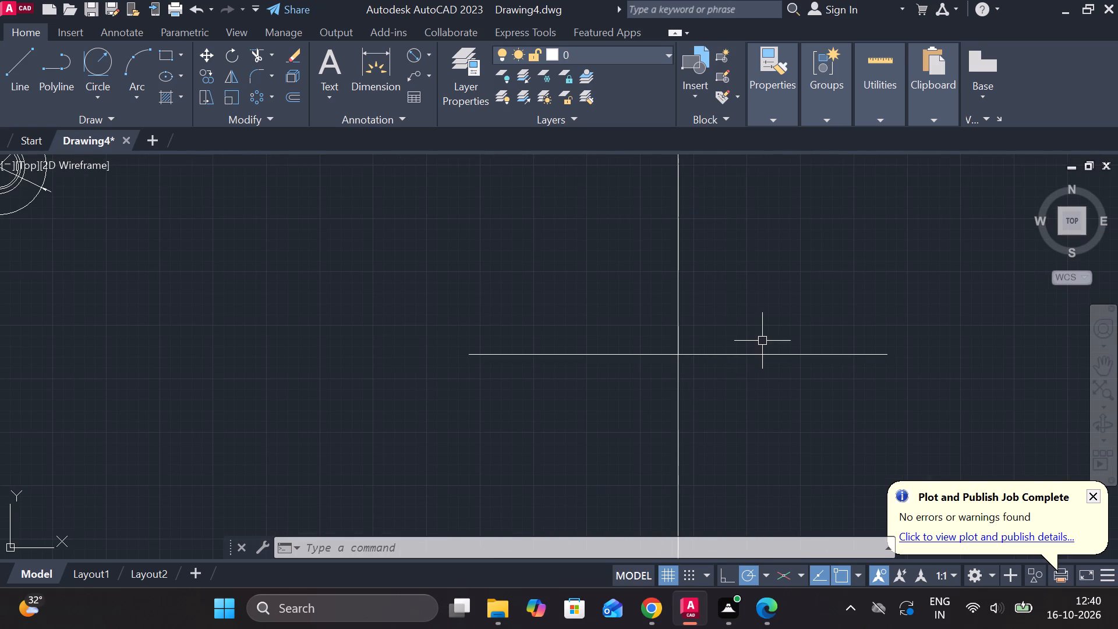
pyautogui.click(258, 56)
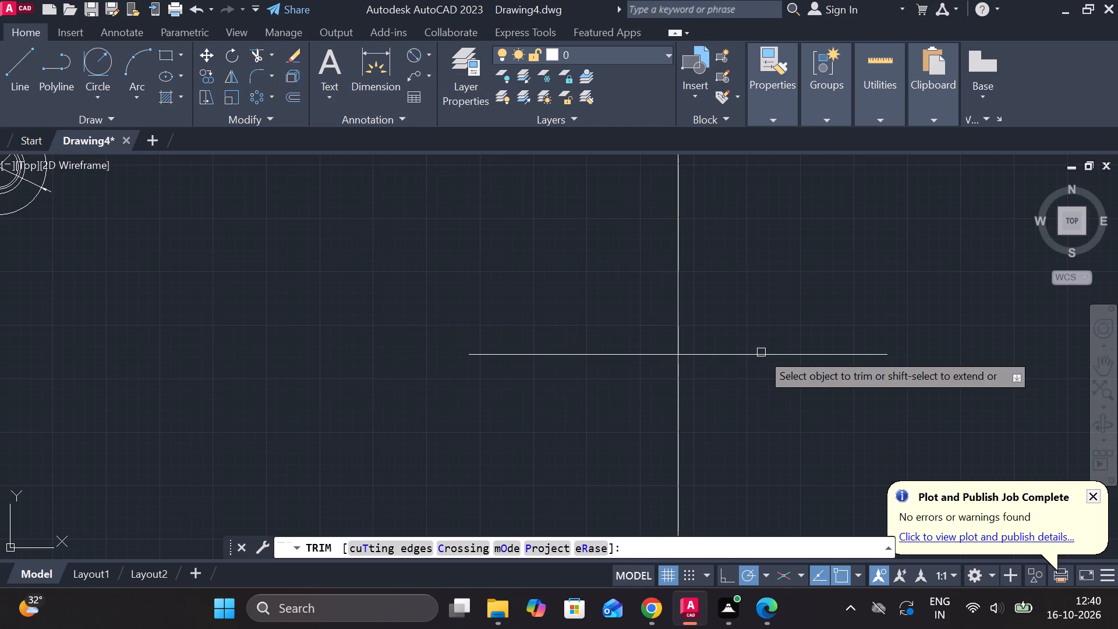
pyautogui.click(761, 352)
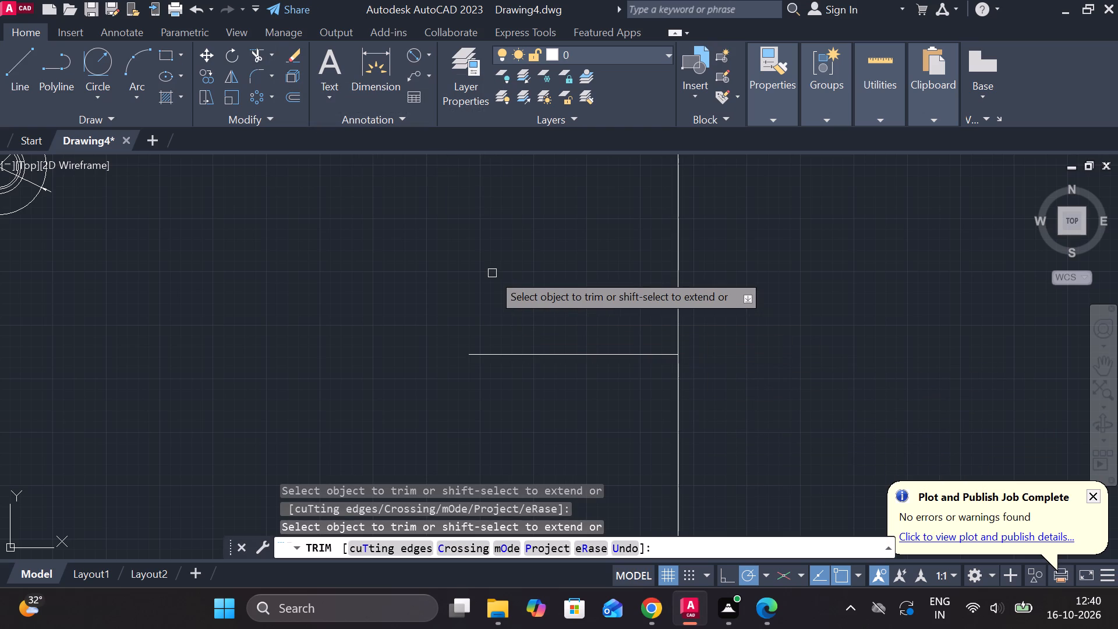
pyautogui.press('Escape')
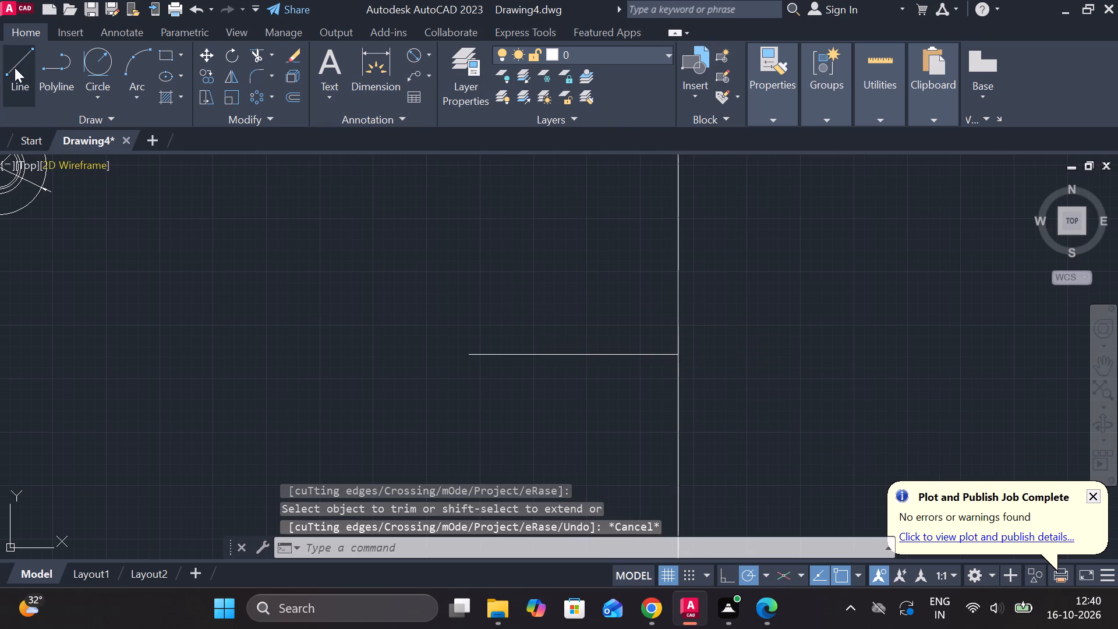
# Draw a 22.5 horizontal line to the right from the intersection of the horizontal and vertical lines.
pyautogui.click(15, 70)
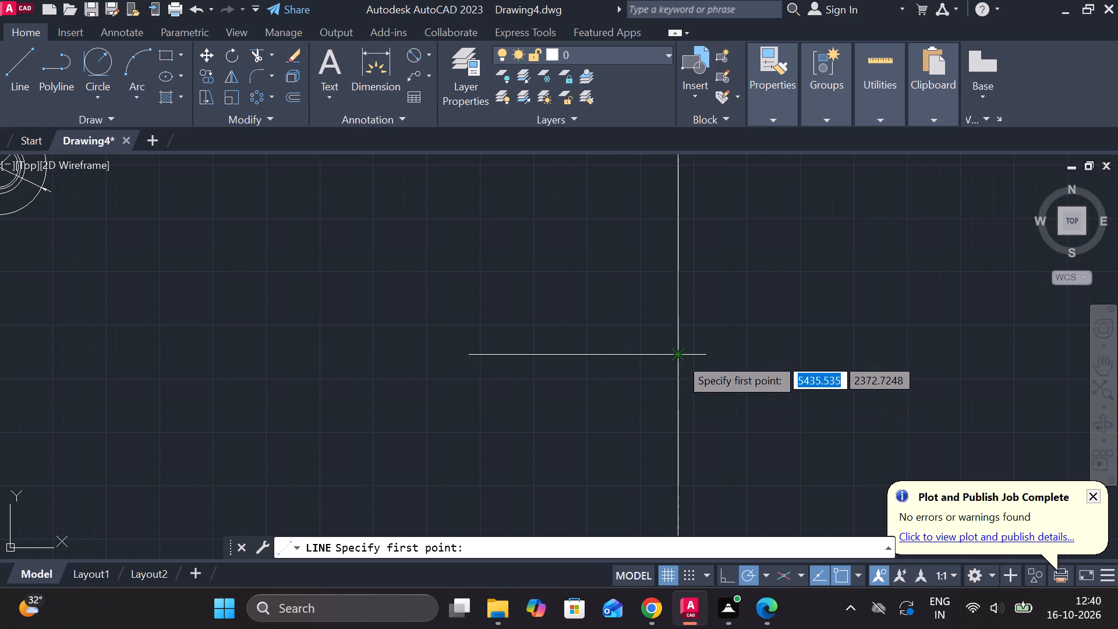
pyautogui.scroll(3, 680, 357)
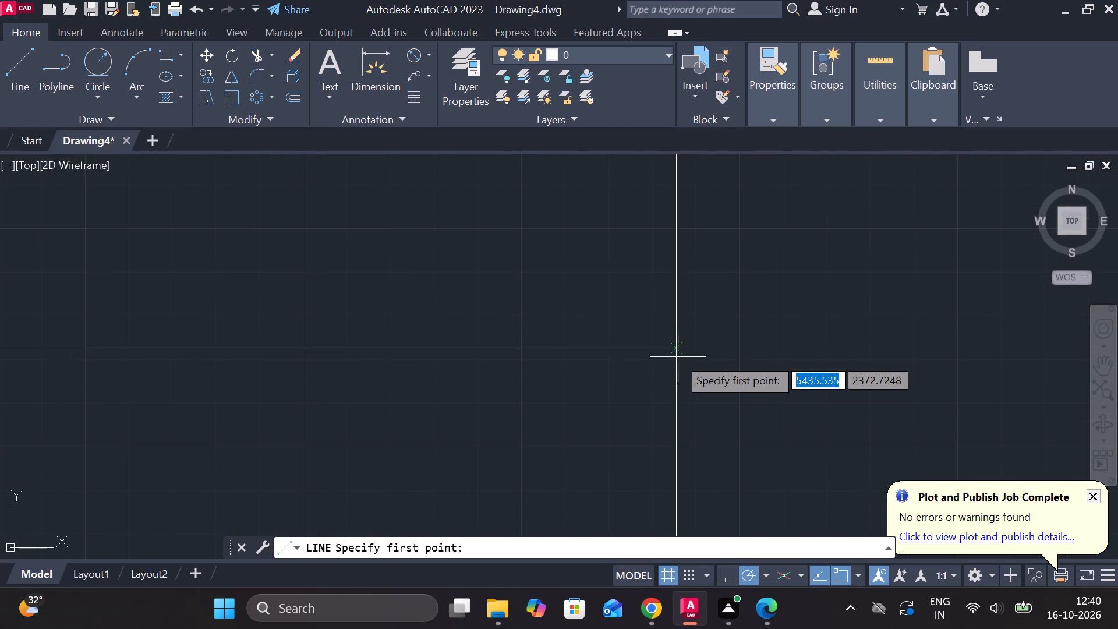
pyautogui.scroll(-3, 677, 345)
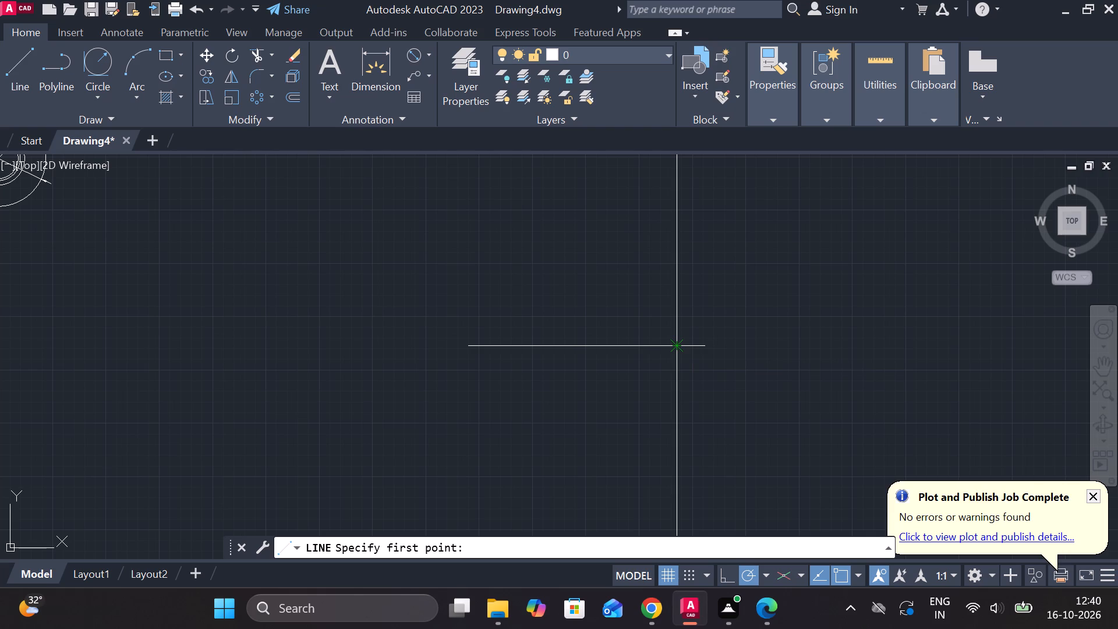
pyautogui.click(677, 345)
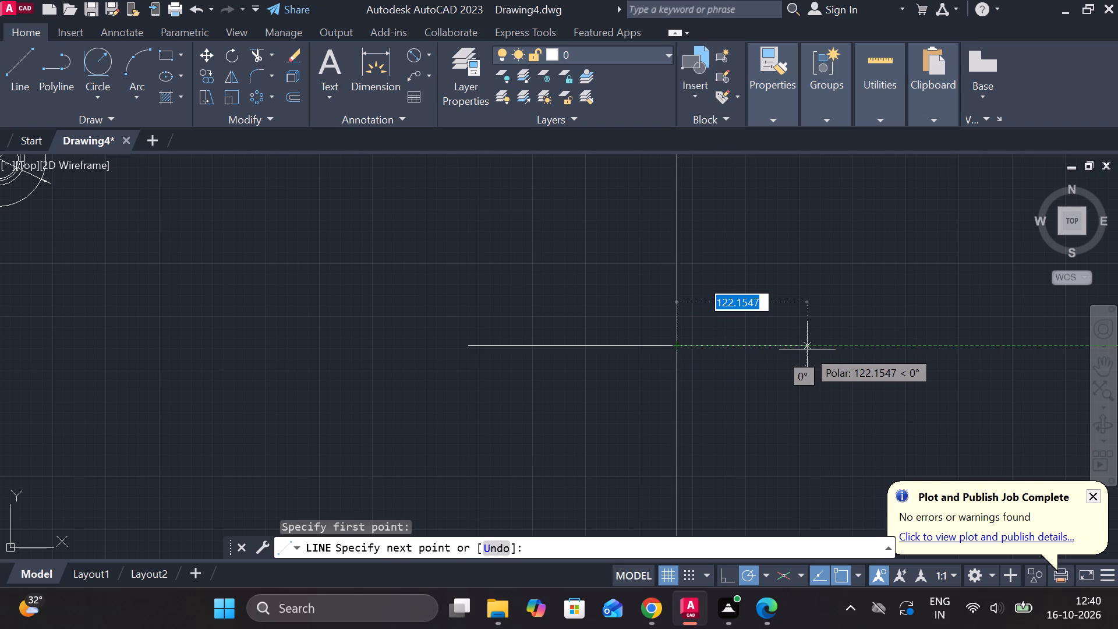
pyautogui.write('22')
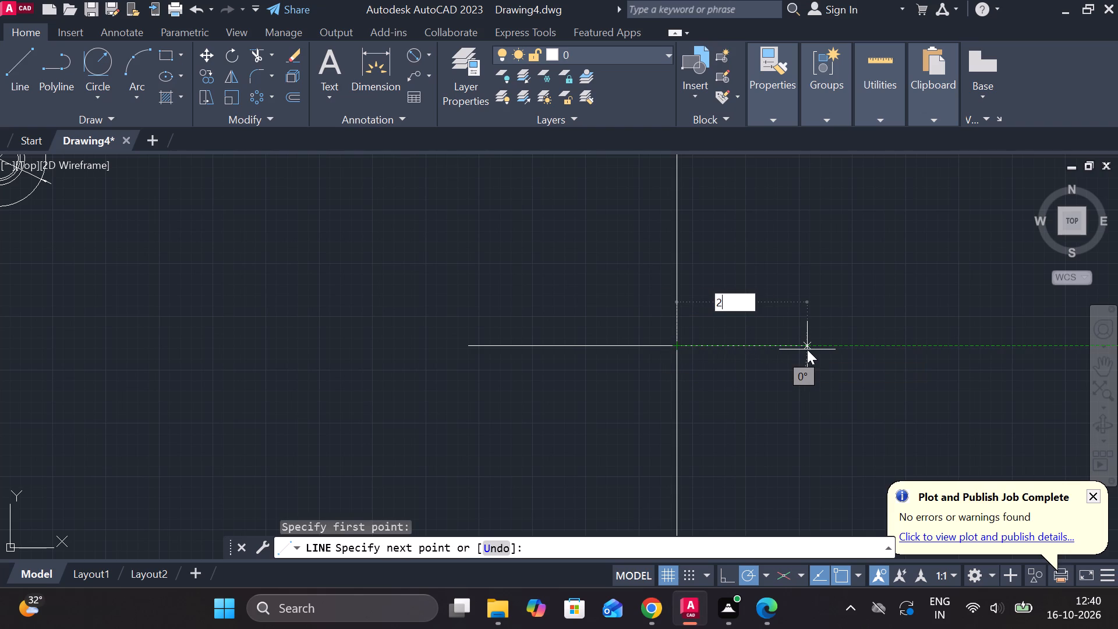
pyautogui.write('.5')
pyautogui.press('Return')
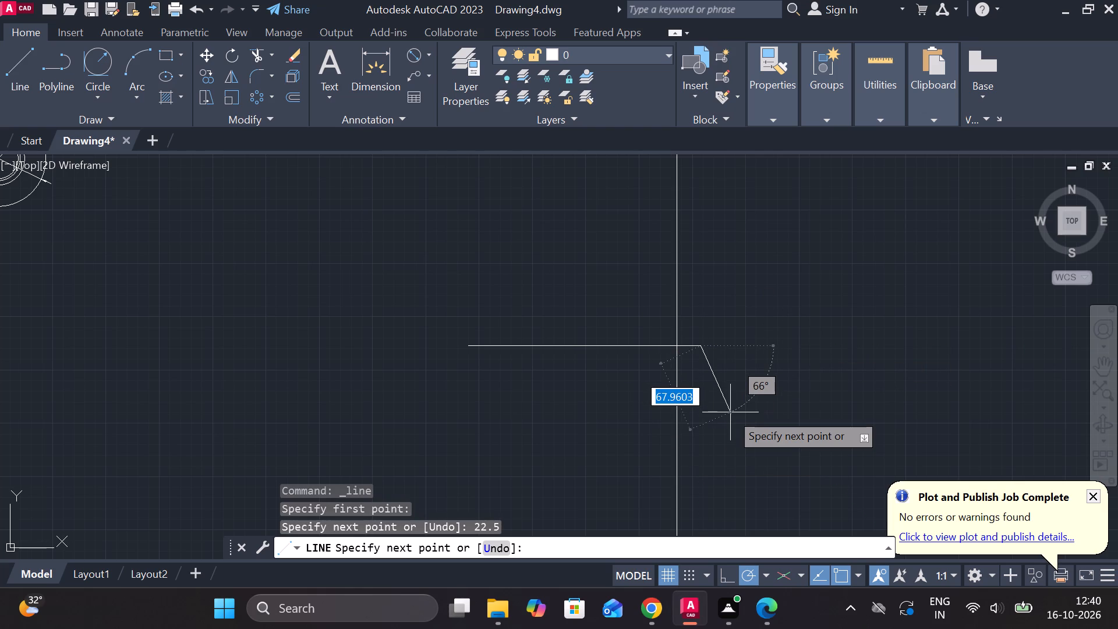
pyautogui.press('Escape')
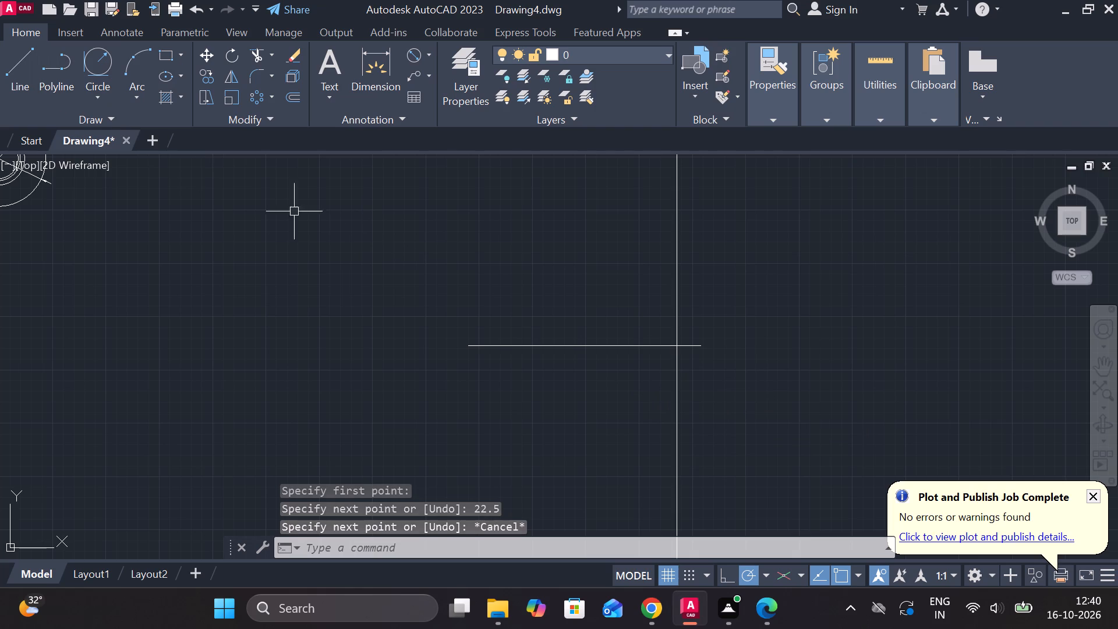
# Erase the remaining half of the long horizontal line to the left of the vertical centre line.
pyautogui.click(519, 349)
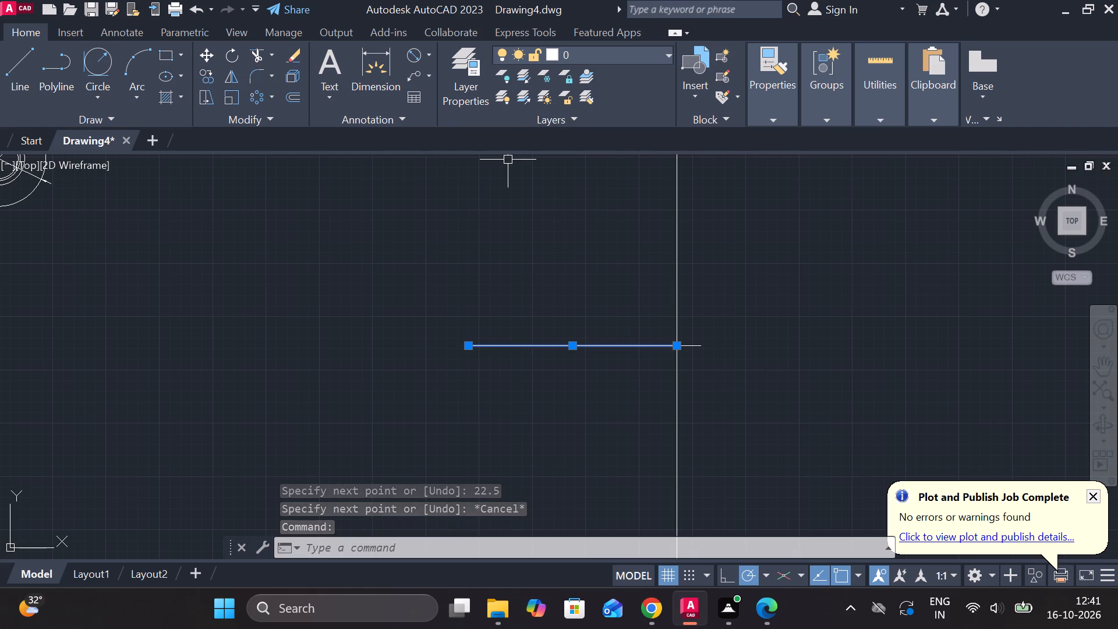
pyautogui.press('Delete')
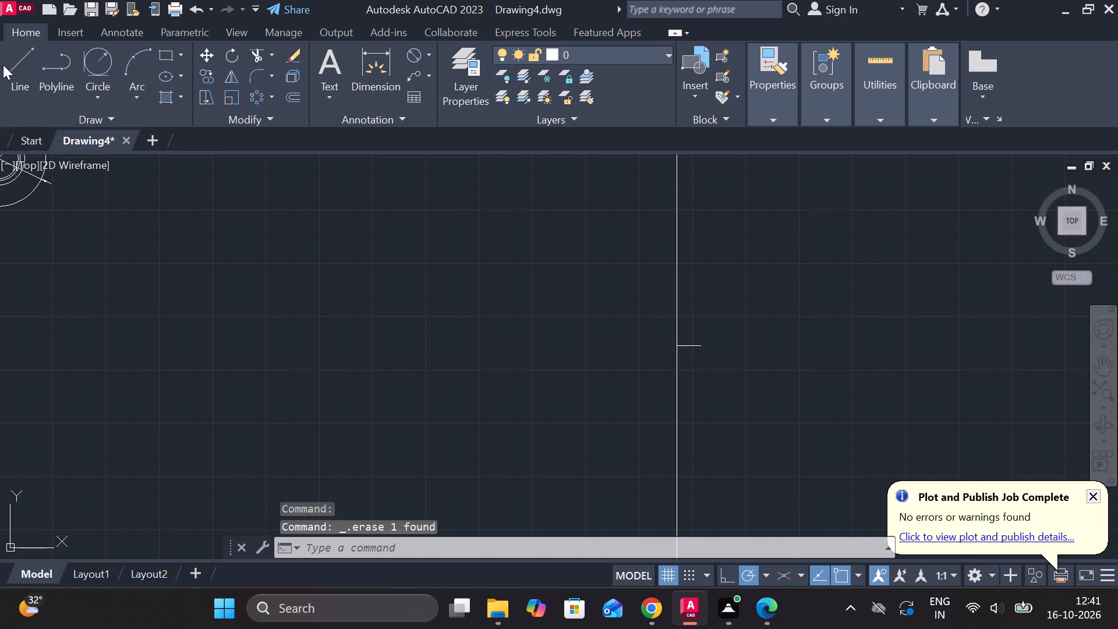
# Draw a 22.5 horizontal line to the left from the point where the short horizontal line meets the vertical centre line.
pyautogui.click(12, 80)
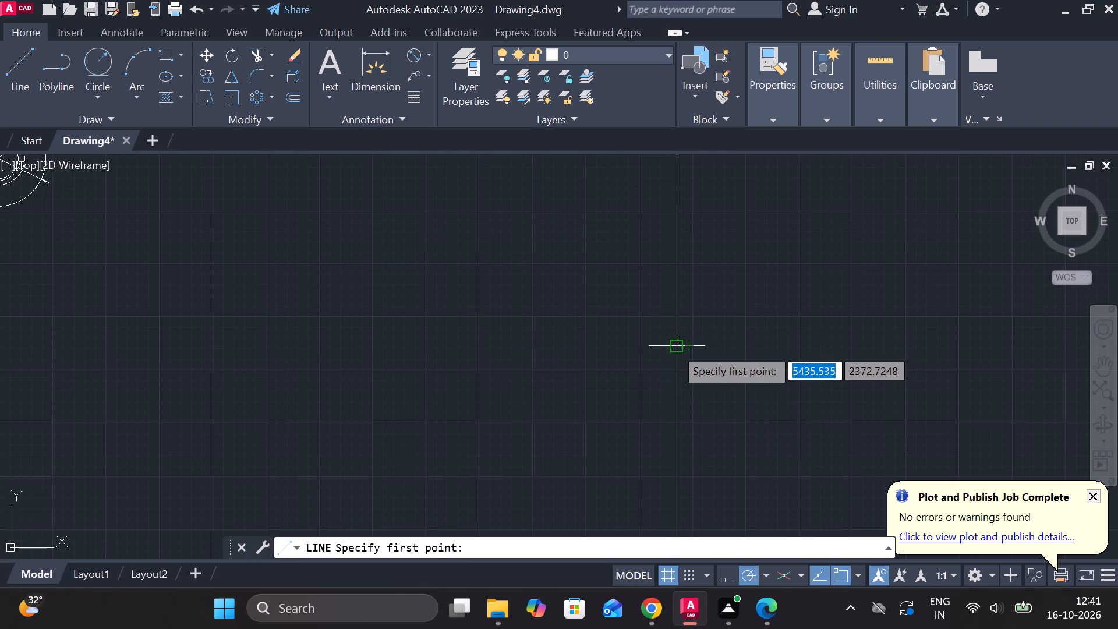
pyautogui.scroll(2, 674, 348)
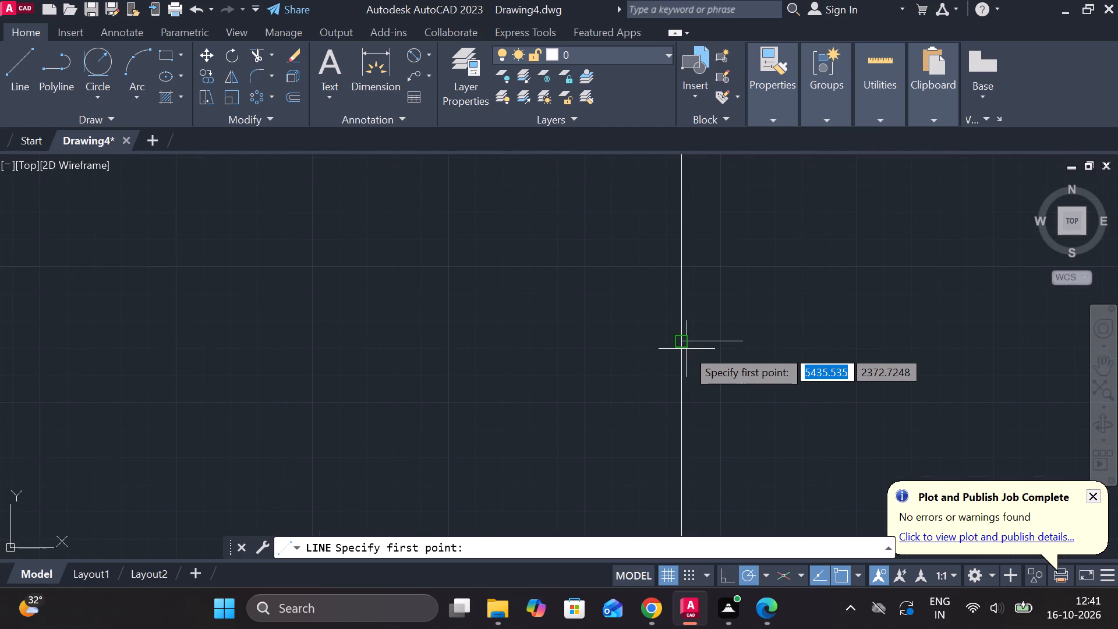
pyautogui.click(684, 344)
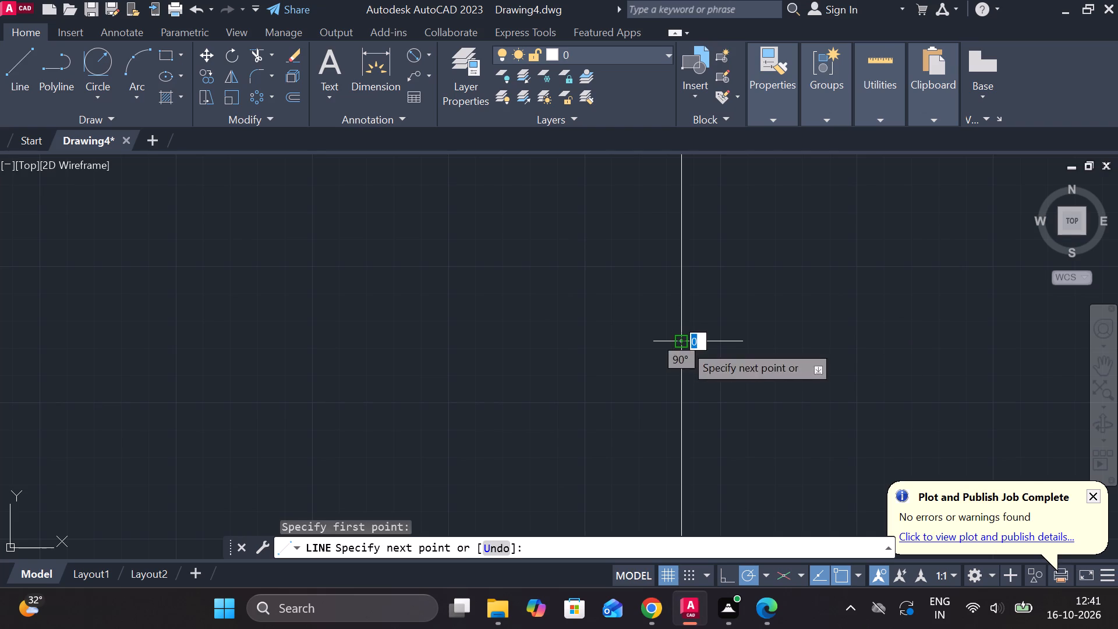
pyautogui.write('22')
pyautogui.press('.')
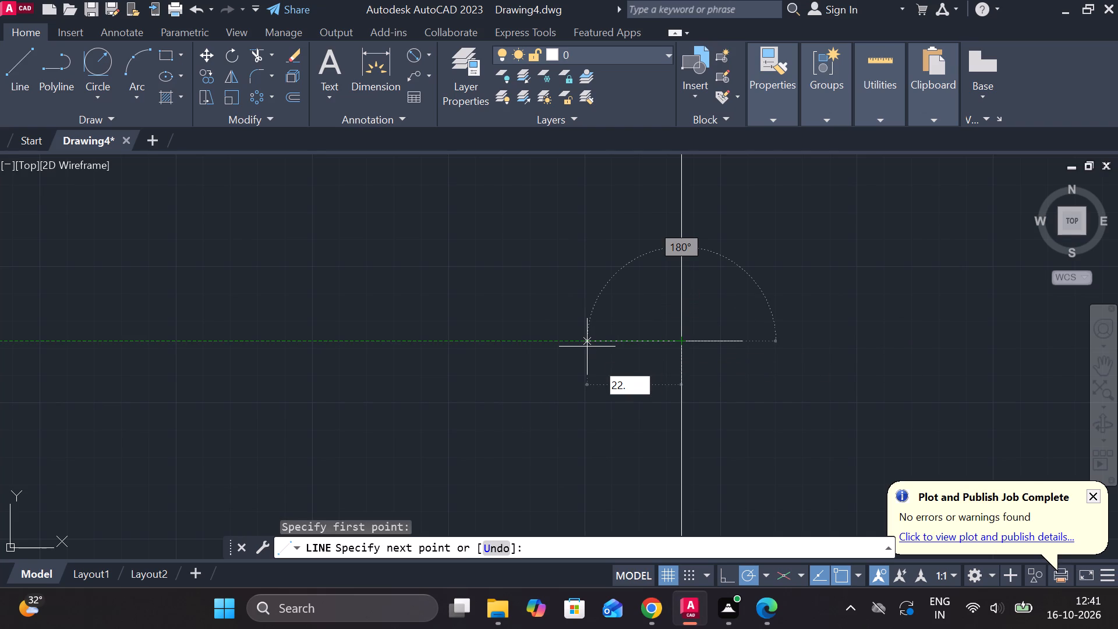
pyautogui.press('5')
pyautogui.press('Return')
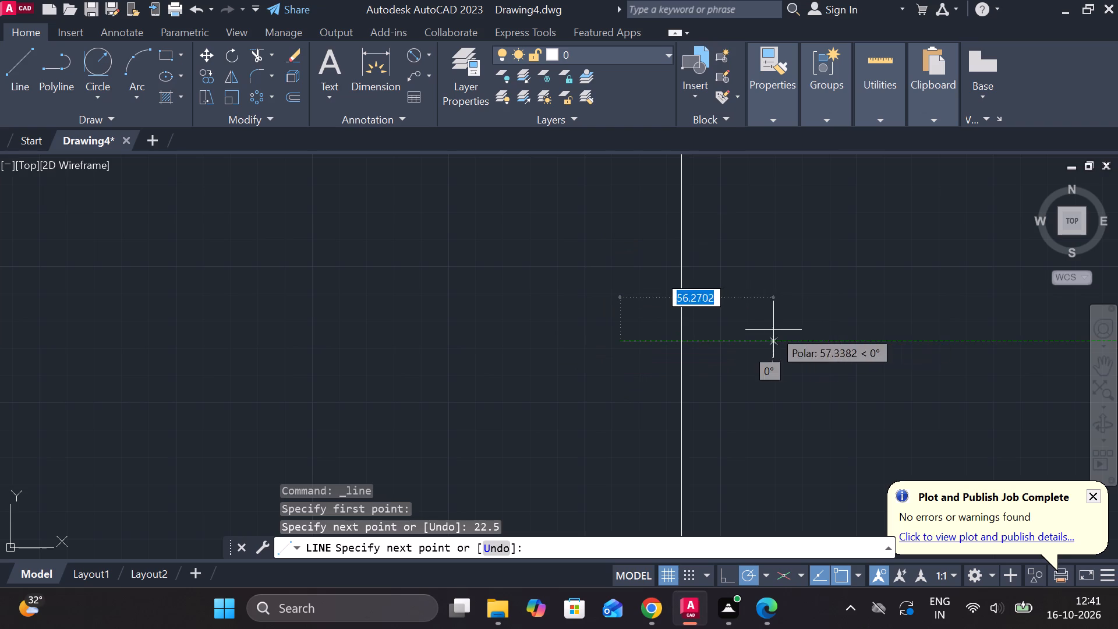
pyautogui.press('Escape')
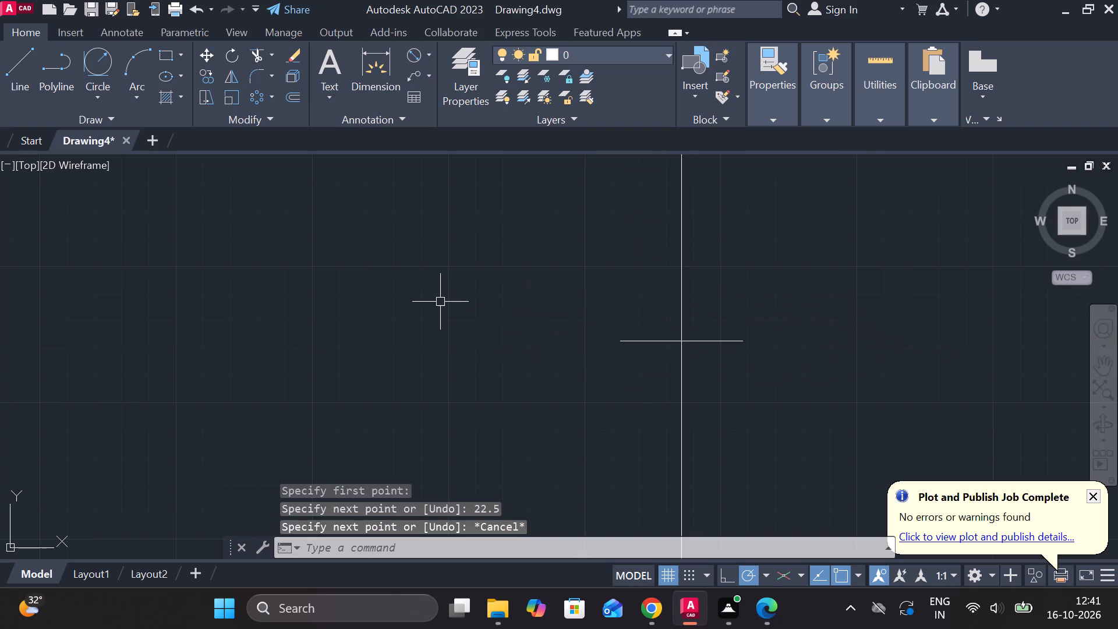
# Check the overall width across the two short horizontal lines with a linear dimension, without placing it.
pyautogui.click(426, 56)
pyautogui.doubleClick(430, 80)
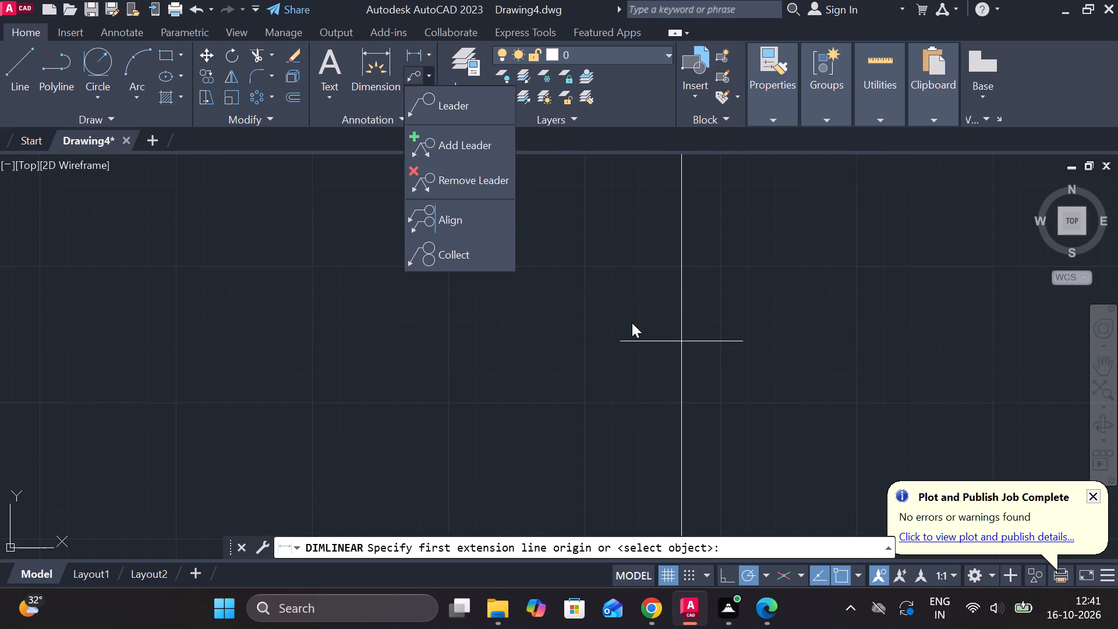
pyautogui.click(415, 56)
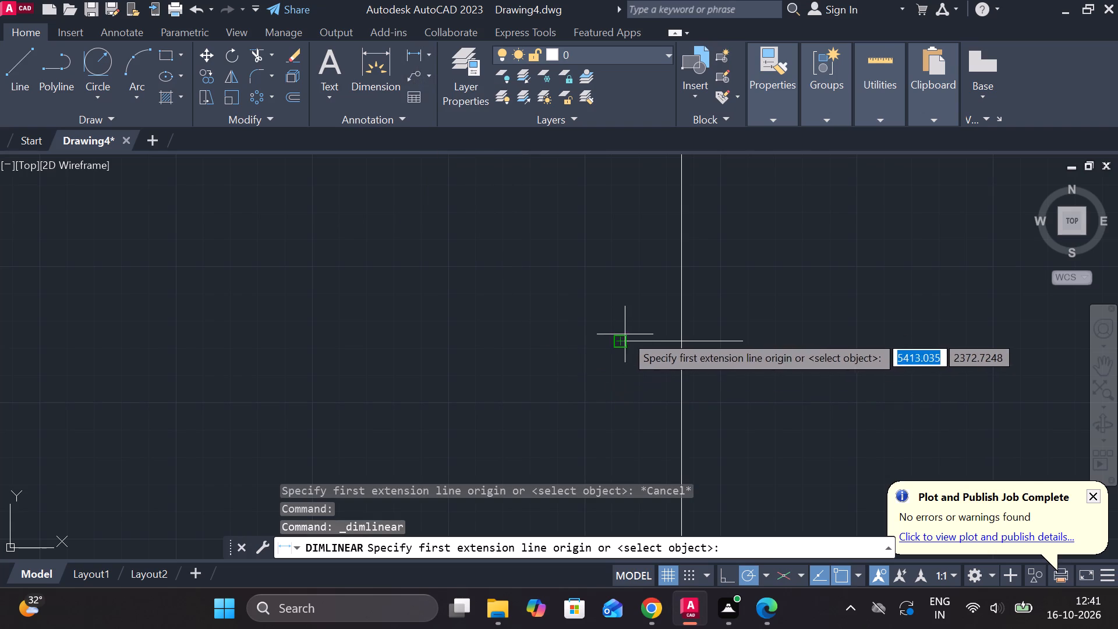
pyautogui.click(619, 344)
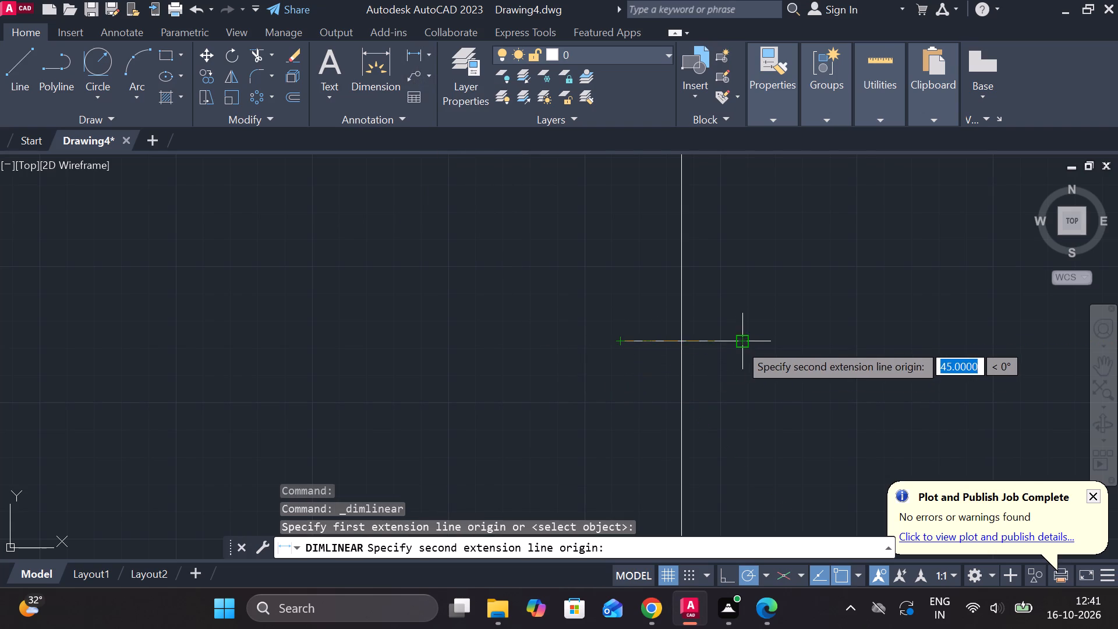
pyautogui.click(740, 342)
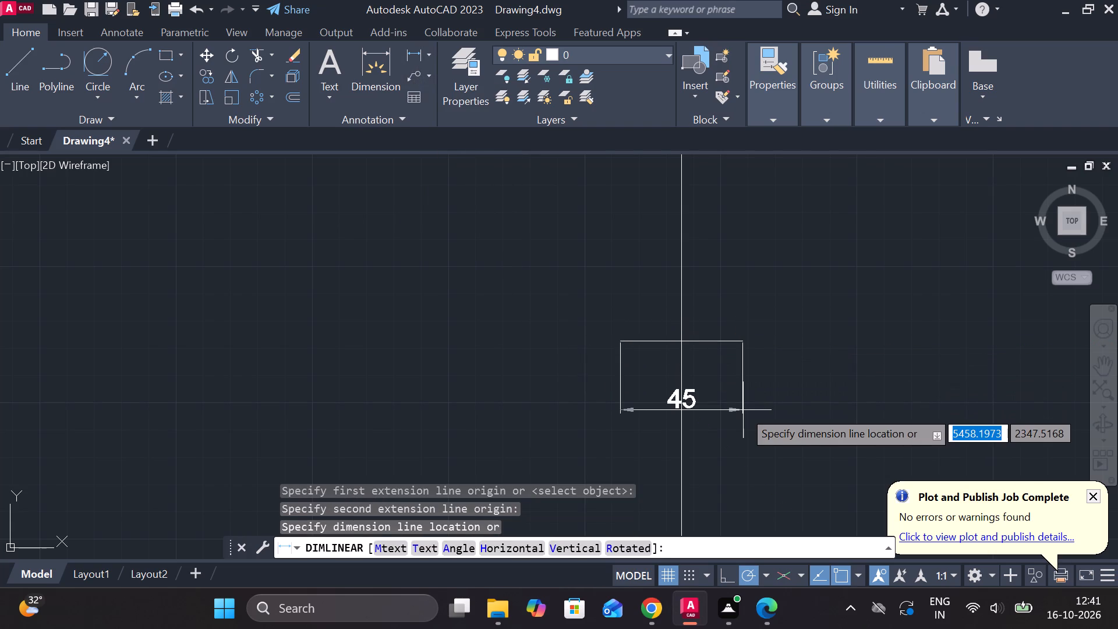
pyautogui.press('Escape')
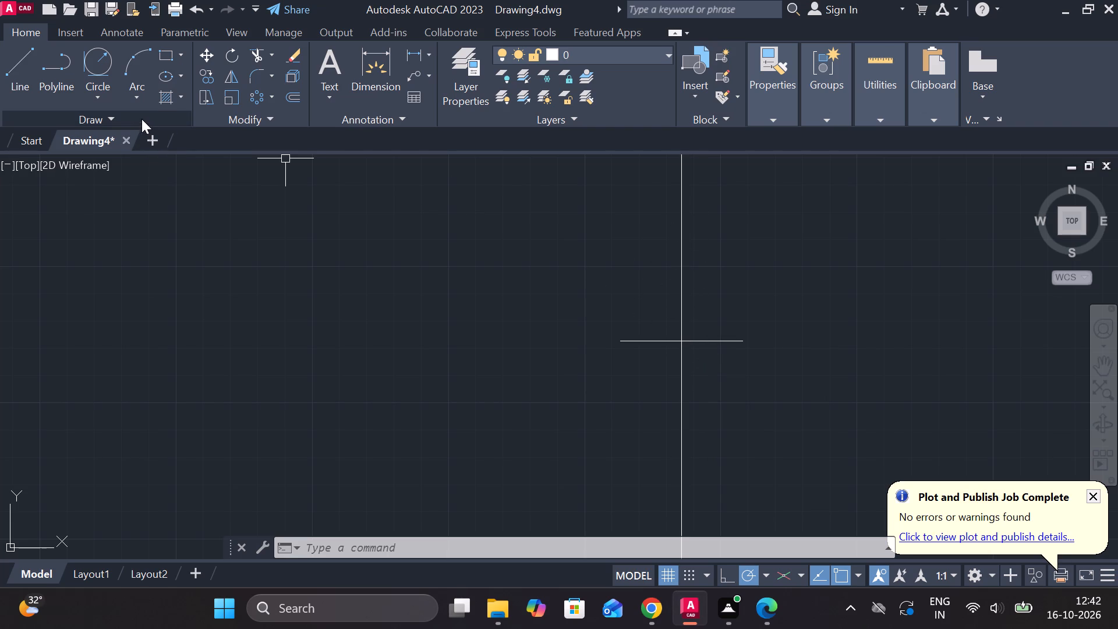
# Copy both short horizontal lines 42 upward along the centre line, using their intersection with it as base point.
pyautogui.click(715, 340)
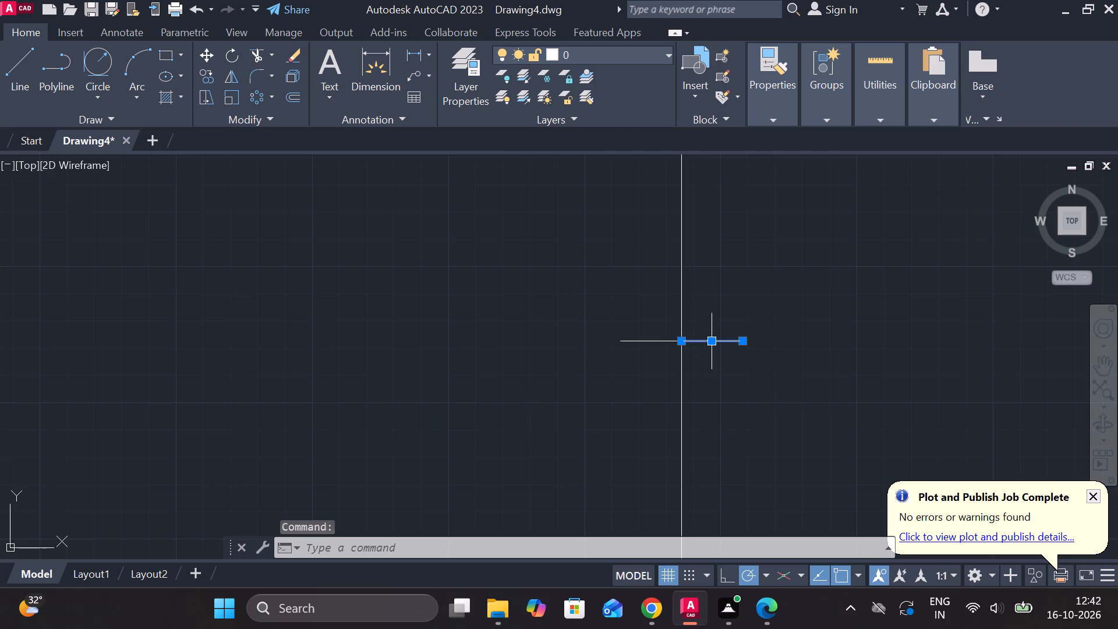
pyautogui.click(648, 342)
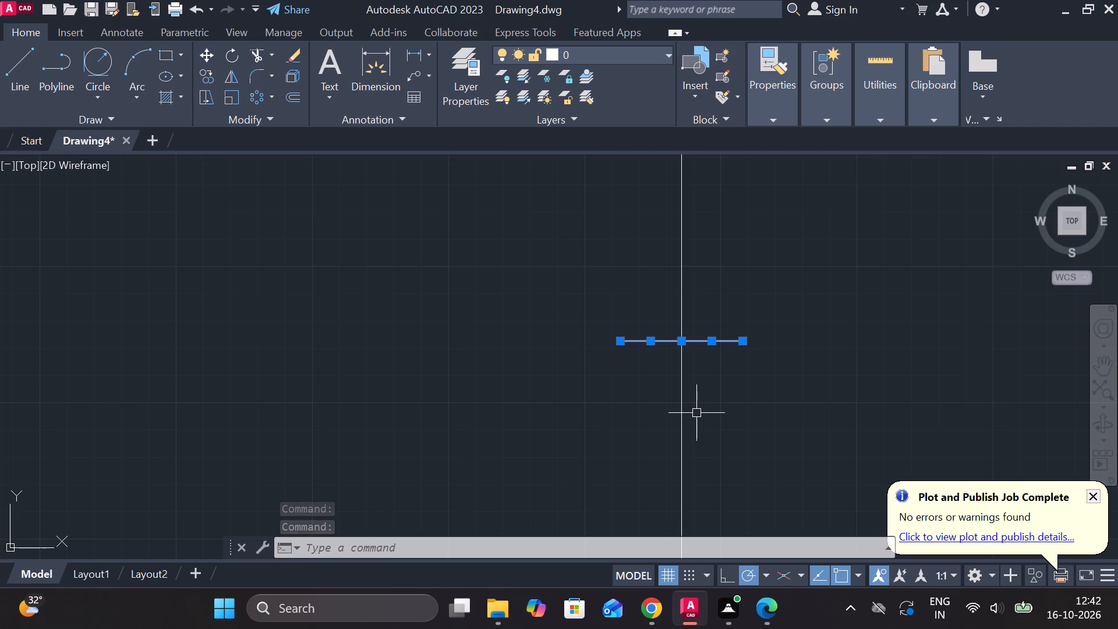
pyautogui.scroll(-1, 696, 413)
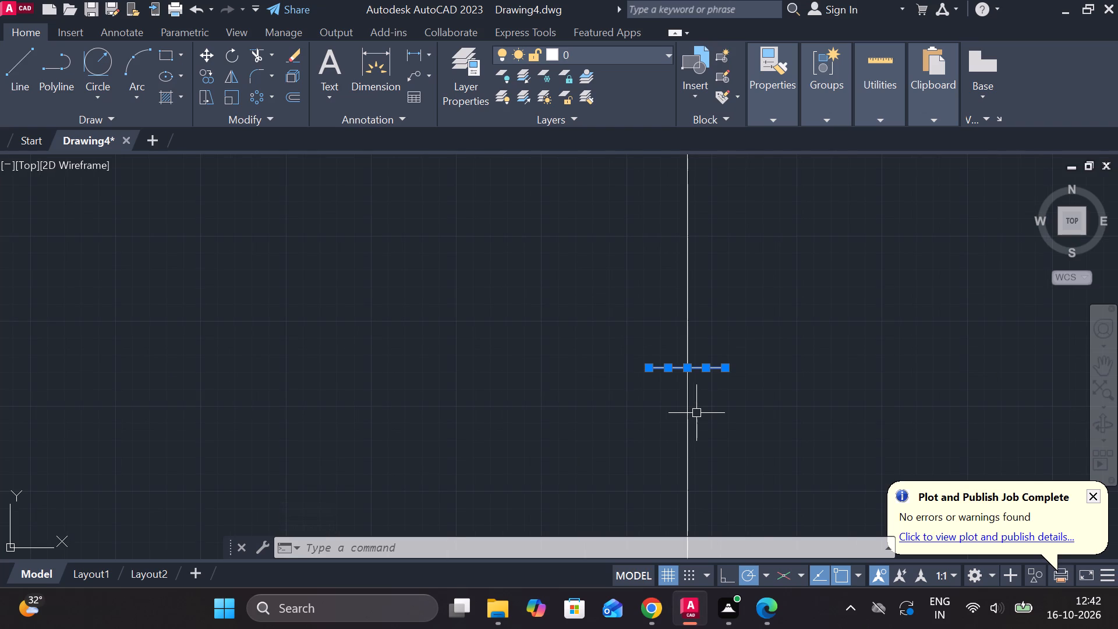
pyautogui.click(207, 80)
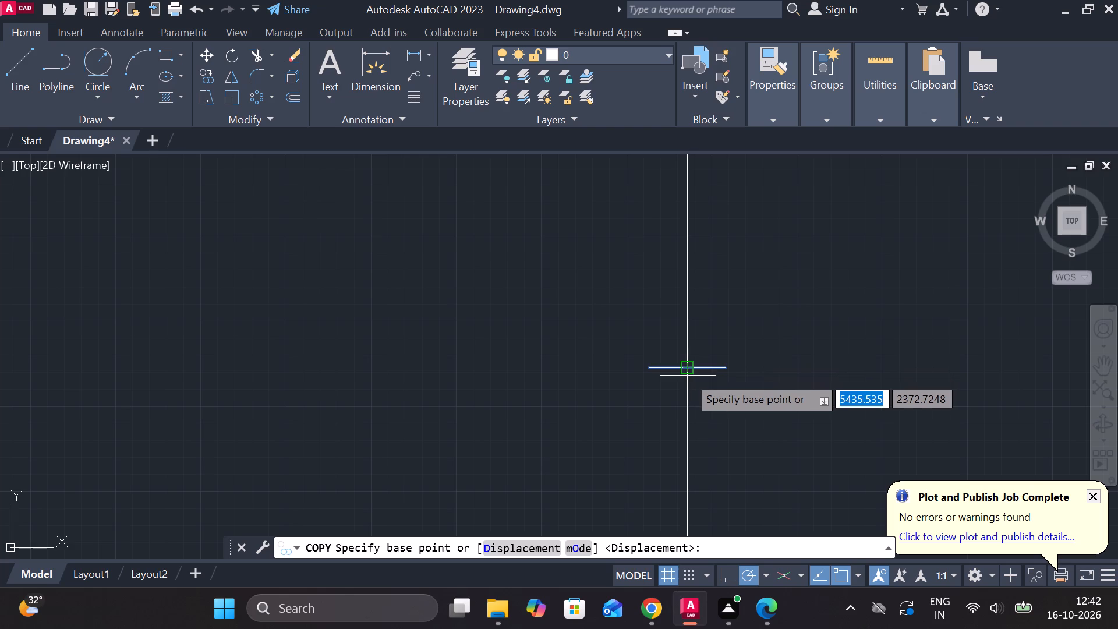
pyautogui.click(688, 372)
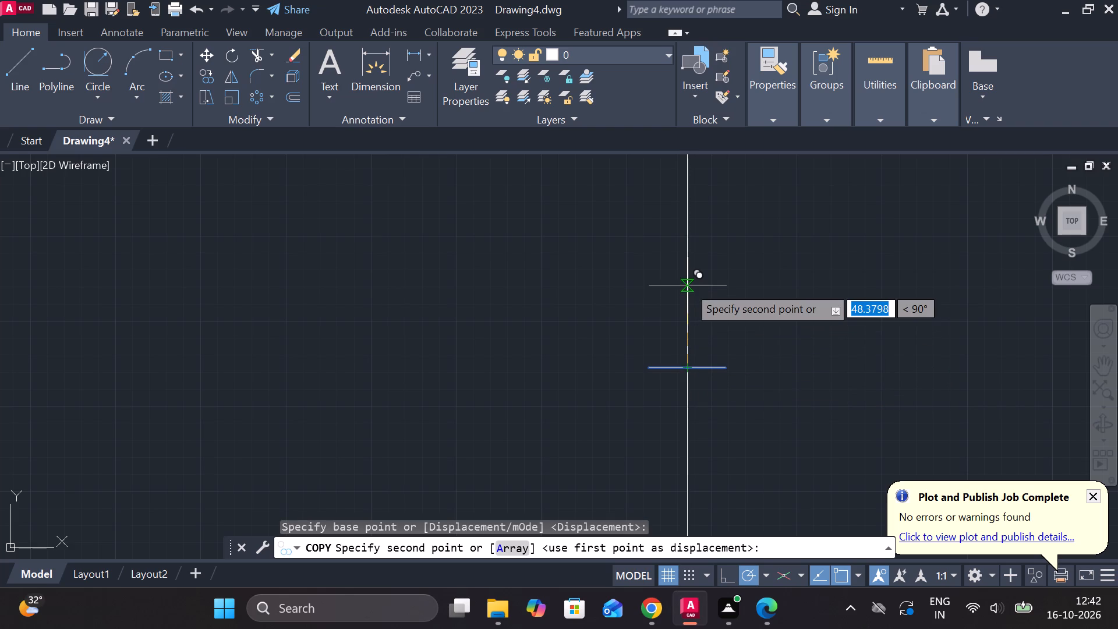
pyautogui.write('42')
pyautogui.press('Return')
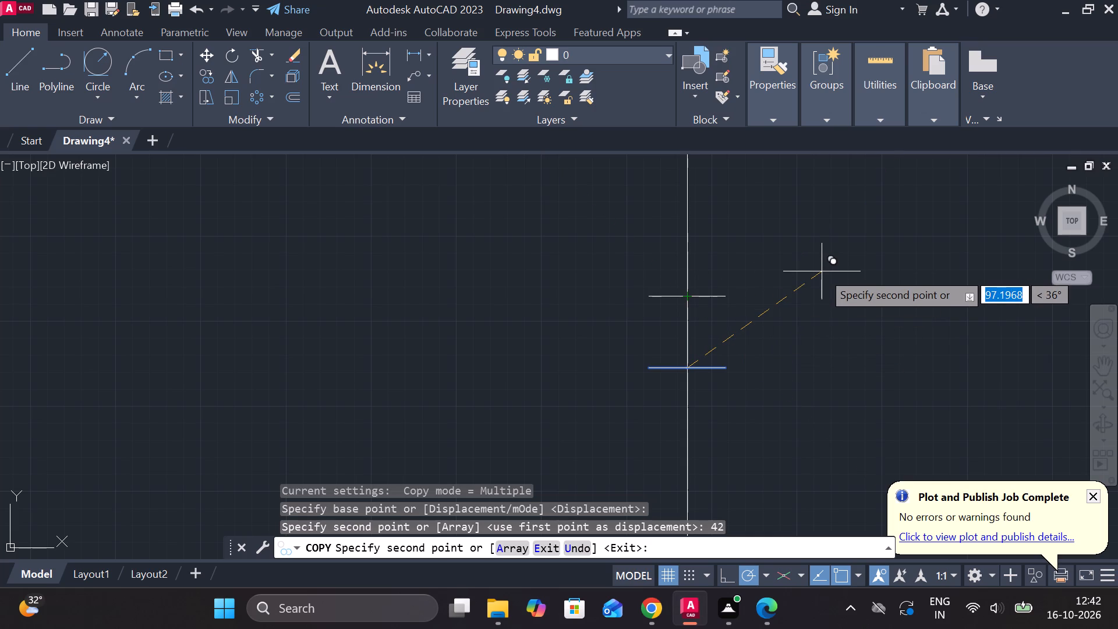
pyautogui.press('Escape')
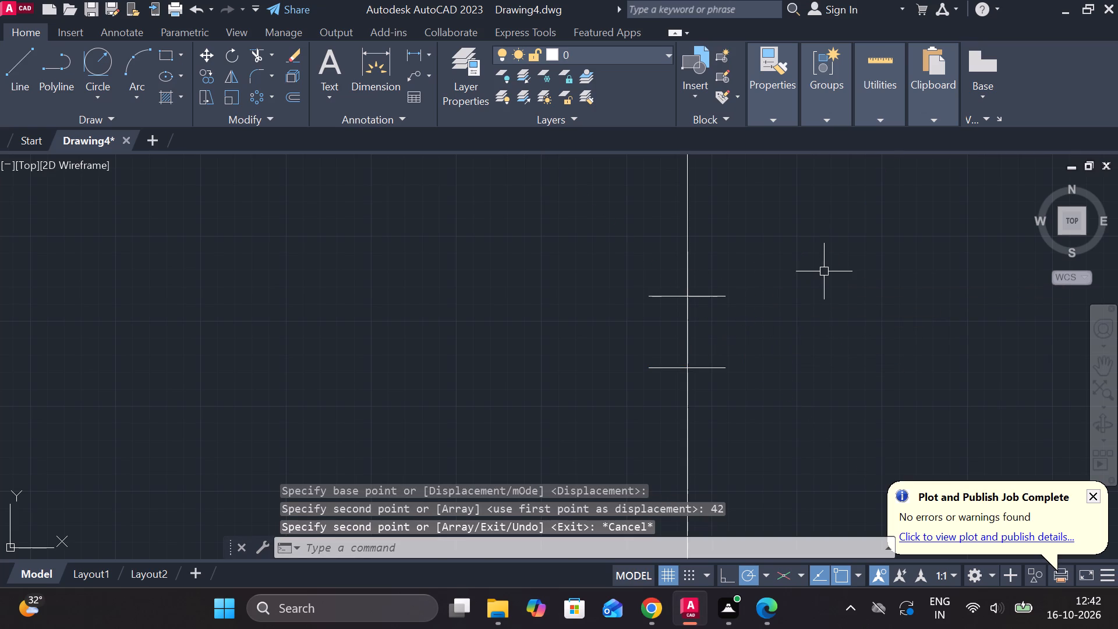
# Erase the copied upper horizontal line to the right of the centre line.
pyautogui.click(713, 296)
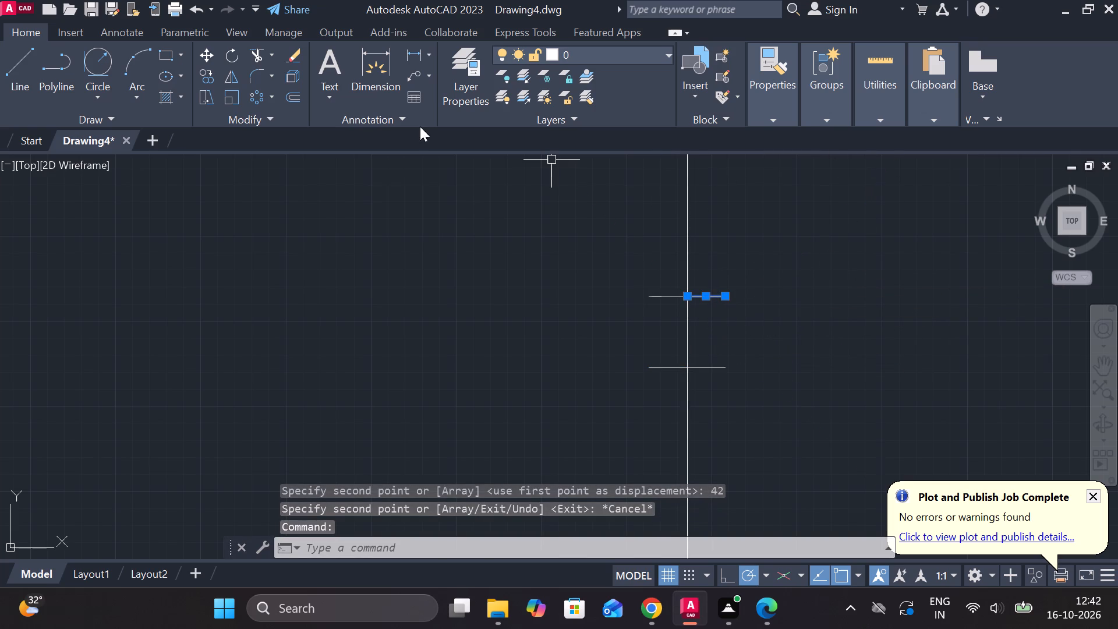
pyautogui.press('Delete')
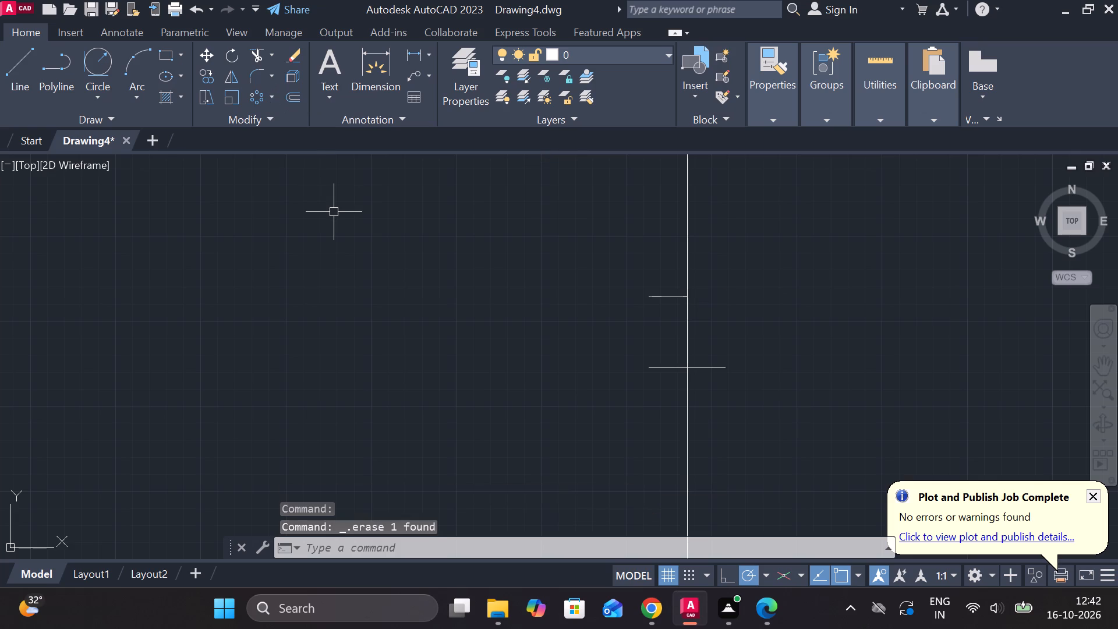
# Draw the upper edge from the copied line's intersection with the centre line, 32.5 to the right and 65 back to the left.
pyautogui.click(10, 79)
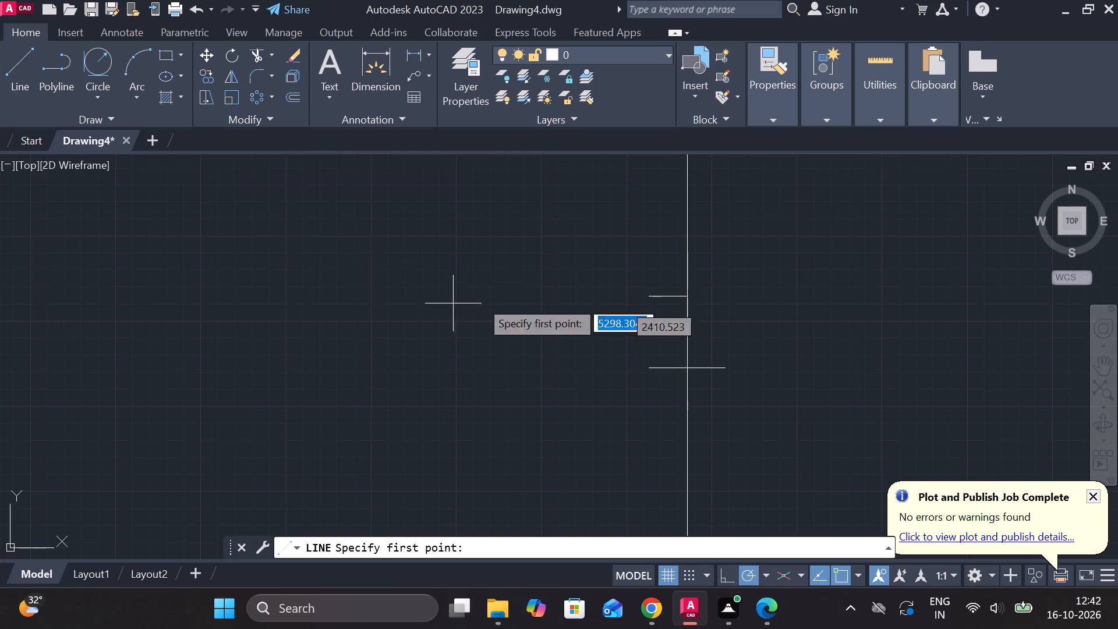
pyautogui.click(690, 296)
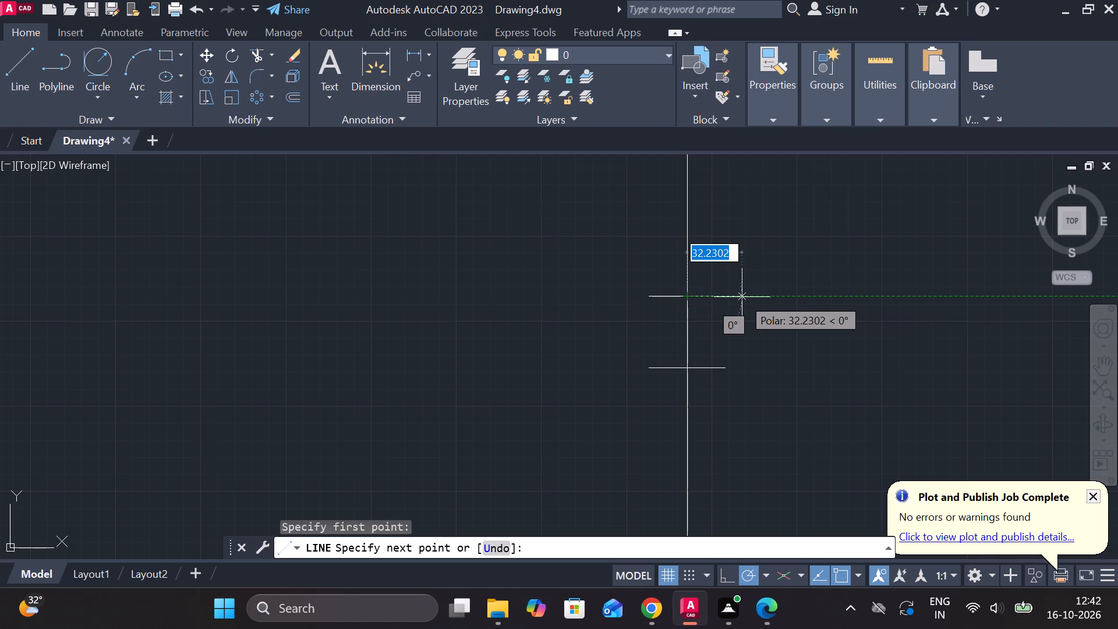
pyautogui.write('32')
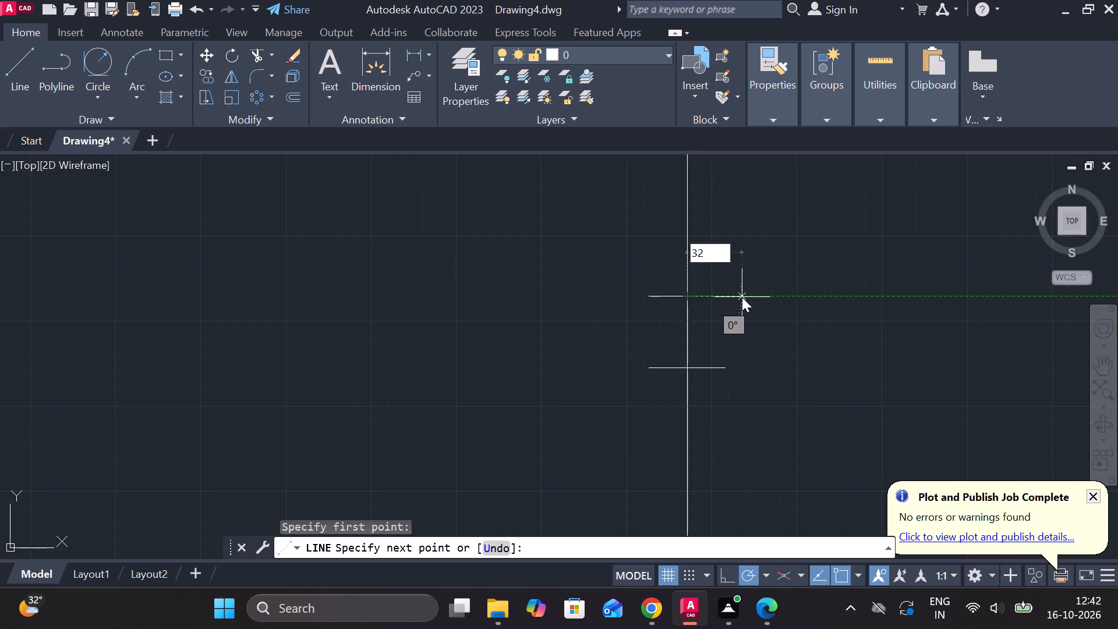
pyautogui.press('.')
pyautogui.press('5')
pyautogui.press('Return')
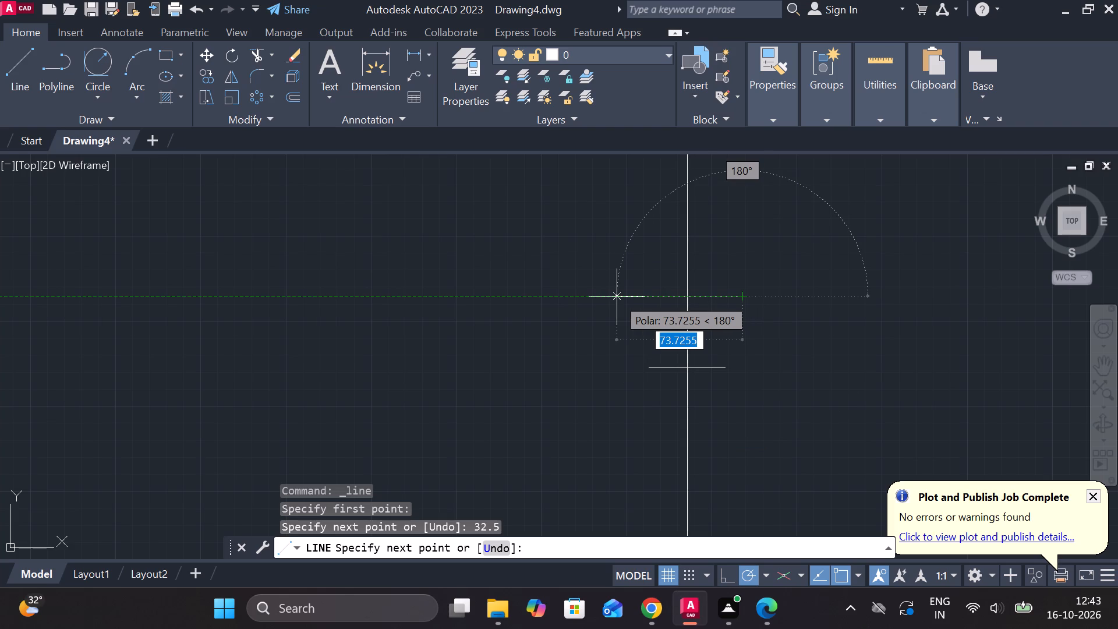
pyautogui.write('65')
pyautogui.press('Return')
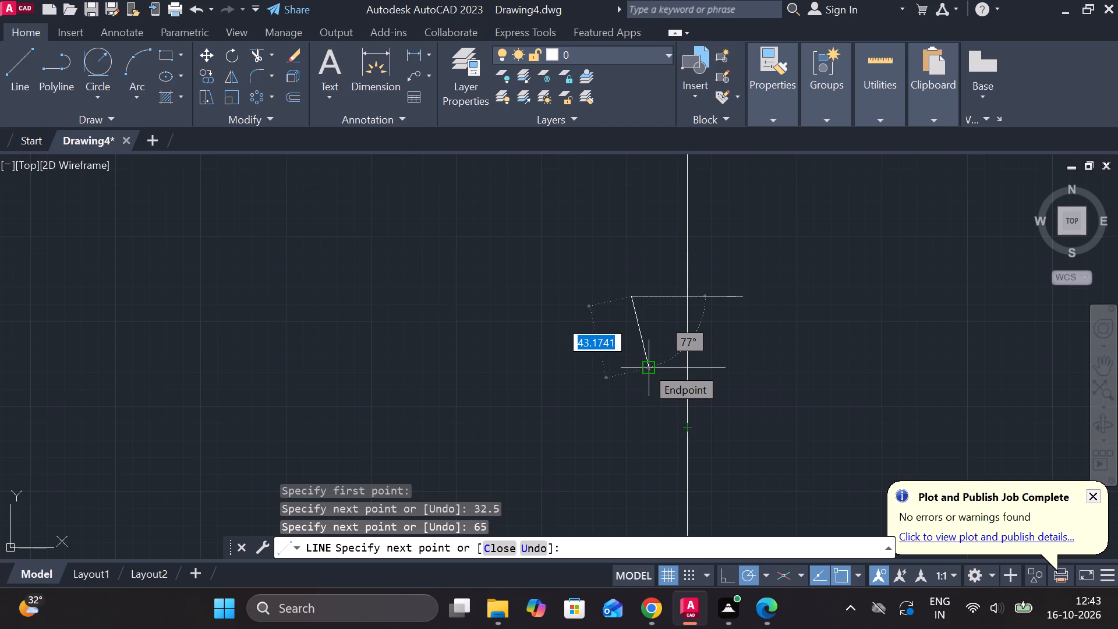
# Continue the line from the upper edge's left end through both ends of the lower edge to the upper right end, closing the trapezoid.
pyautogui.scroll(4, 646, 366)
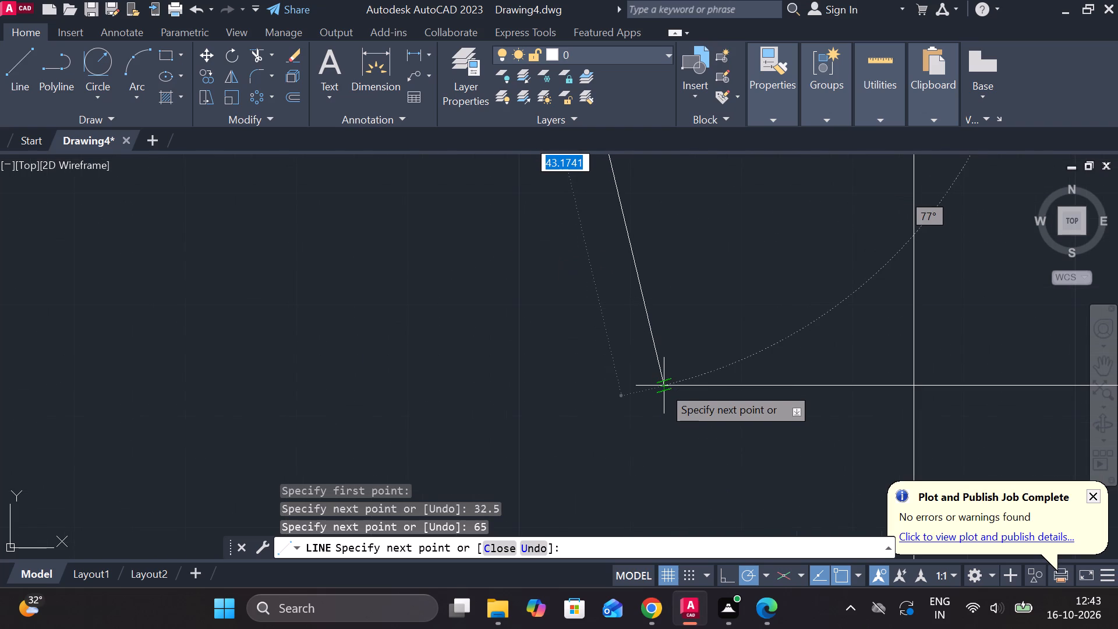
pyautogui.scroll(4, 663, 386)
pyautogui.scroll(-5, 663, 386)
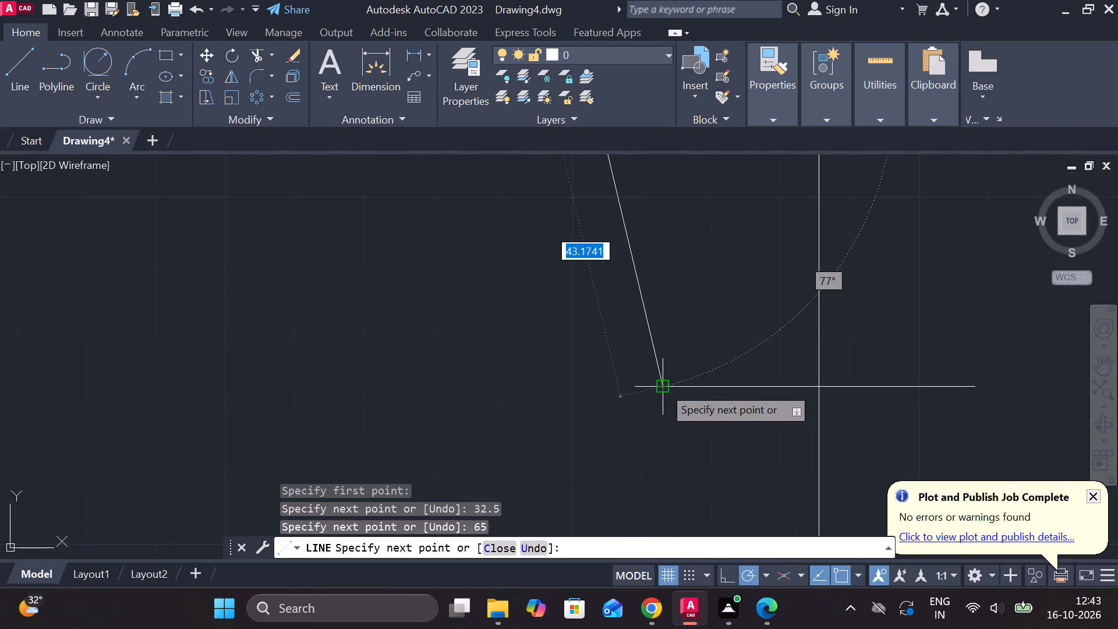
pyautogui.scroll(-1, 663, 386)
pyautogui.click(663, 386)
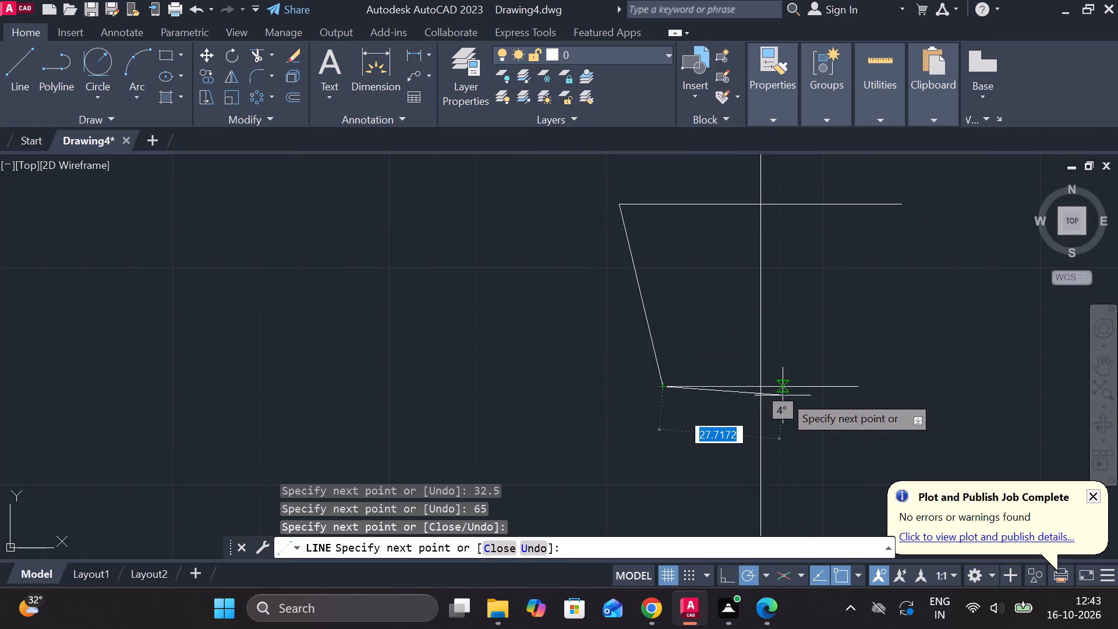
pyautogui.click(859, 386)
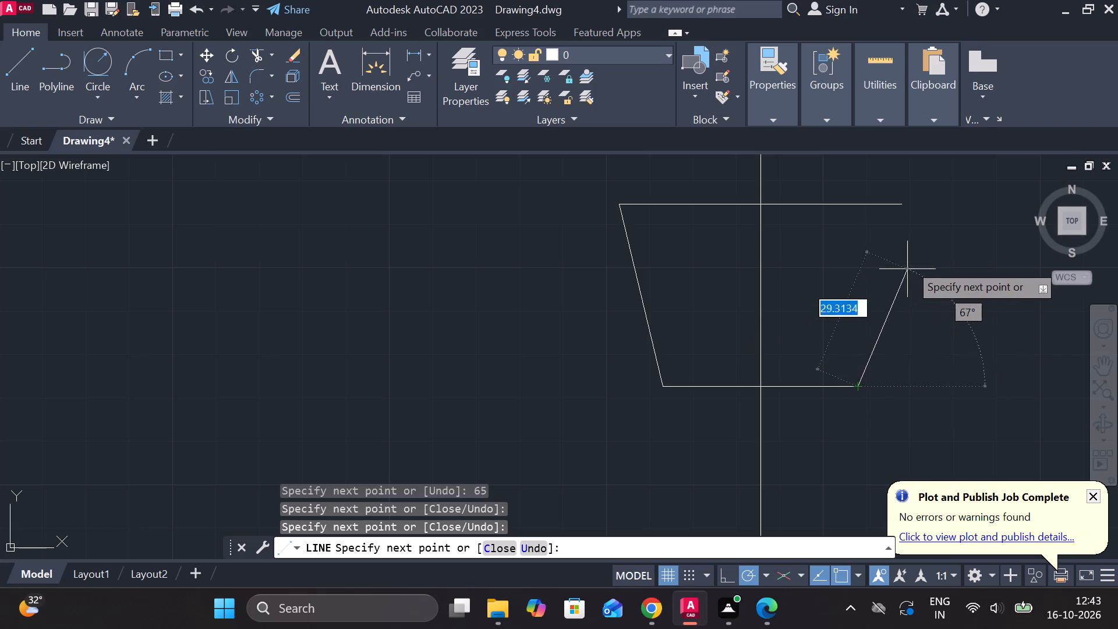
pyautogui.click(897, 201)
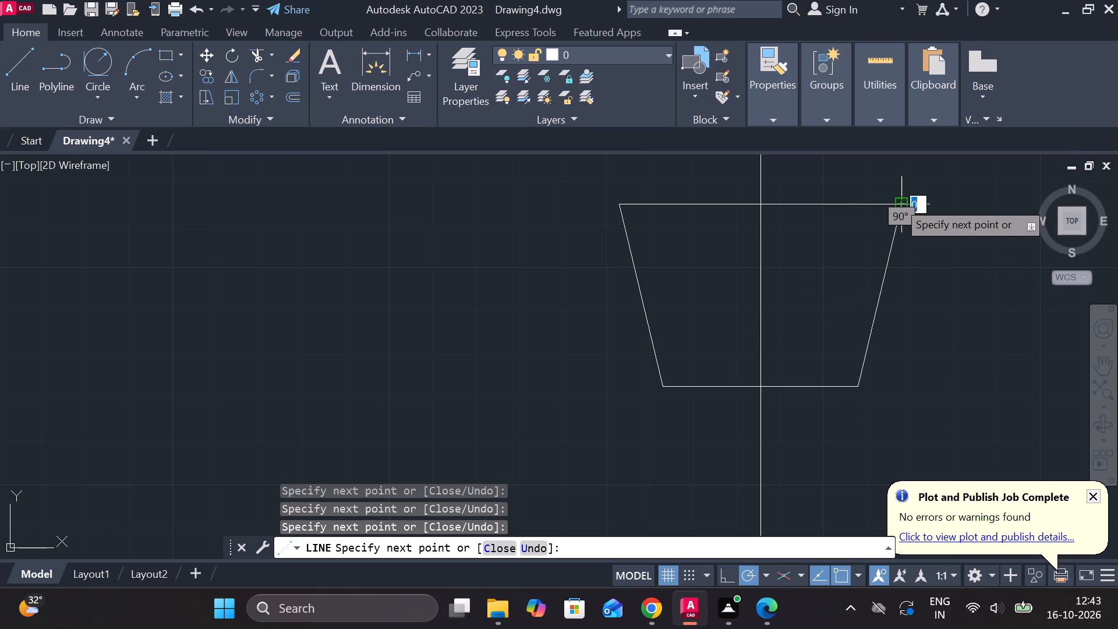
pyautogui.press('Escape')
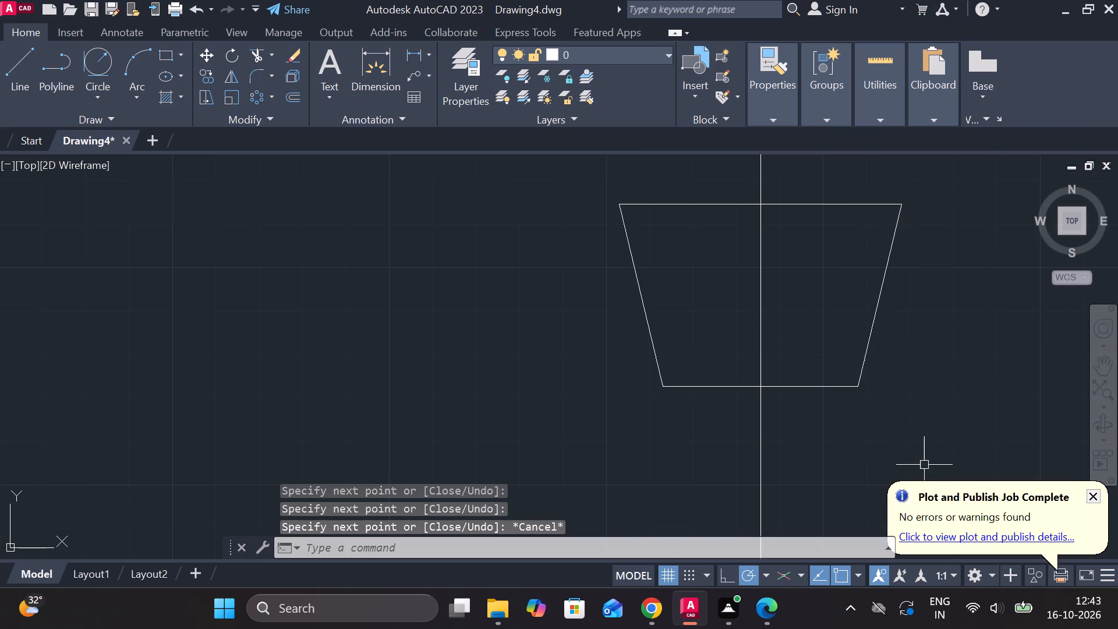
pyautogui.scroll(-2, 774, 354)
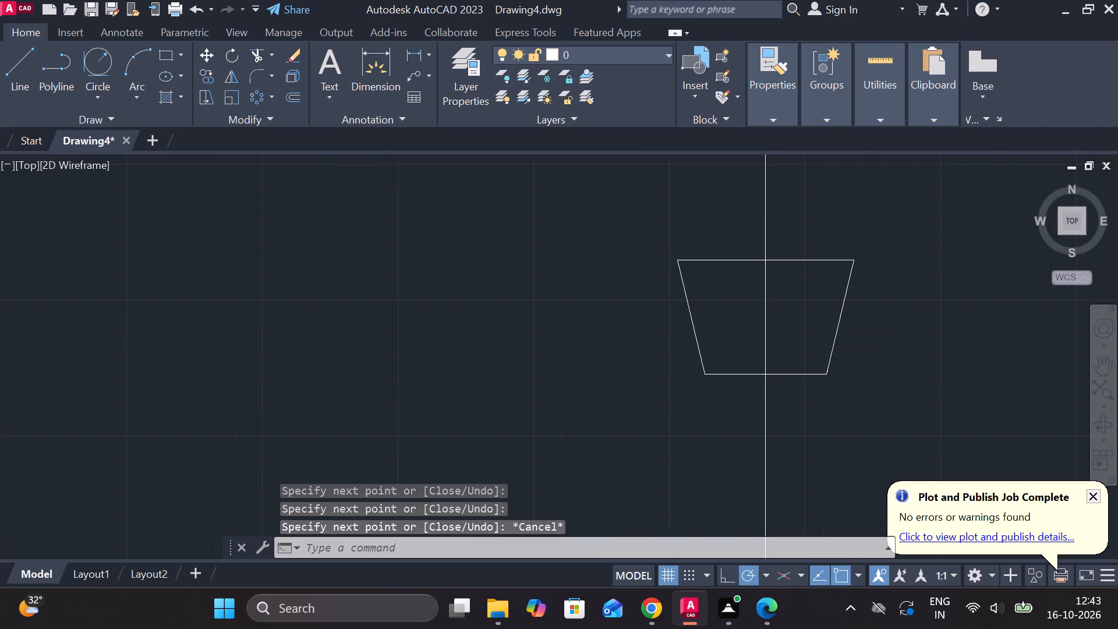
# Draw a line on the lower edge from the centre line 11.25 to the right, and 22.5 back to the left.
pyautogui.scroll(3, 797, 416)
pyautogui.scroll(-2, 797, 416)
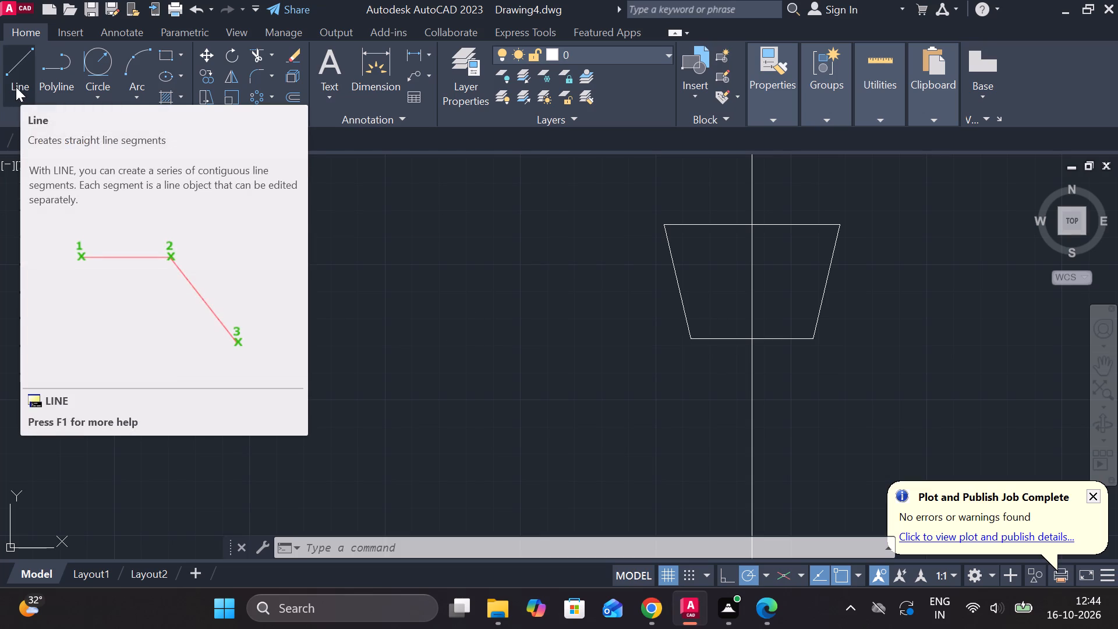
pyautogui.click(16, 87)
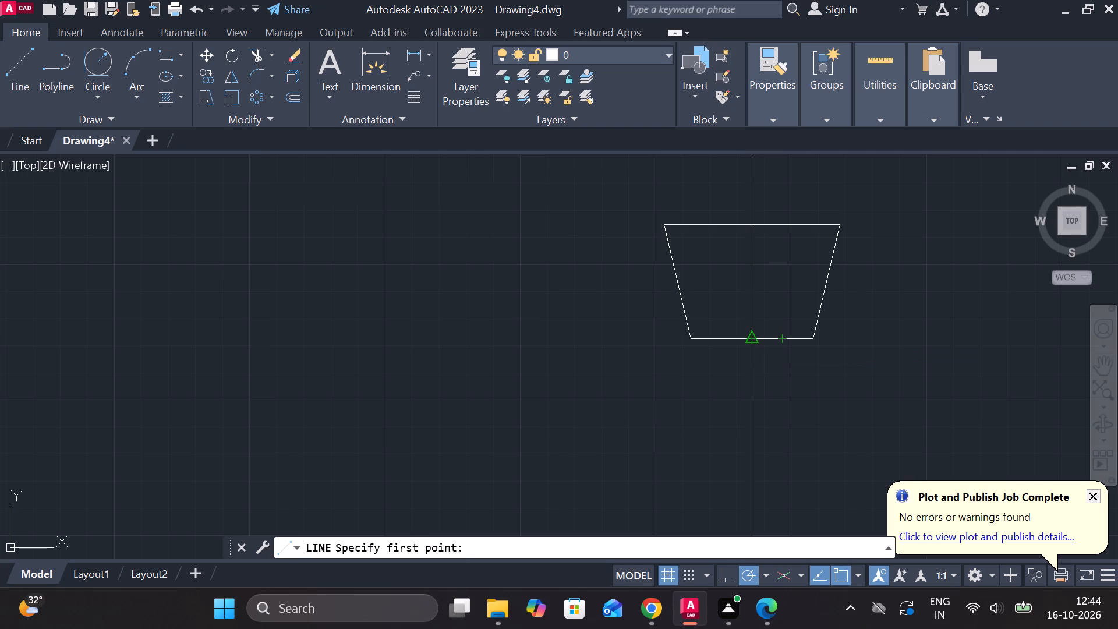
pyautogui.click(748, 334)
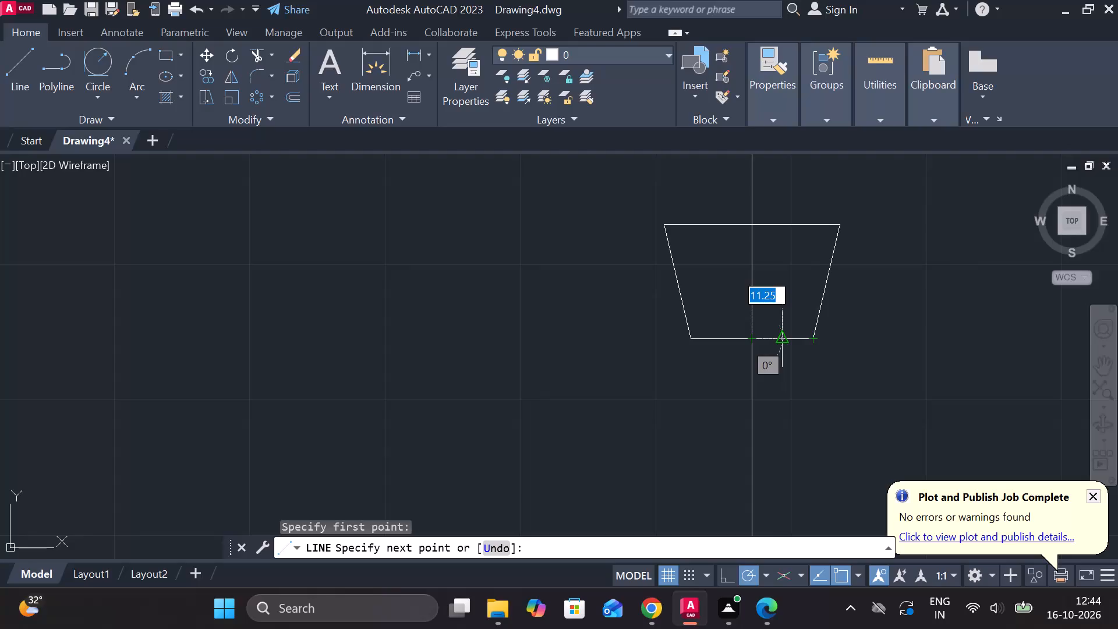
pyautogui.click(781, 338)
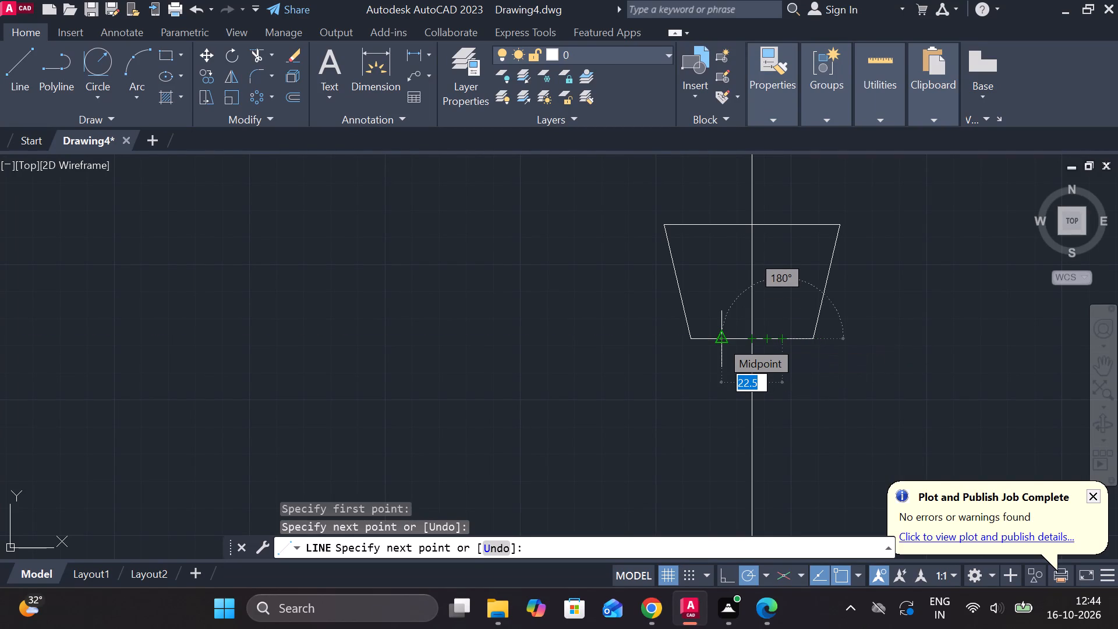
pyautogui.write('22')
pyautogui.press('.')
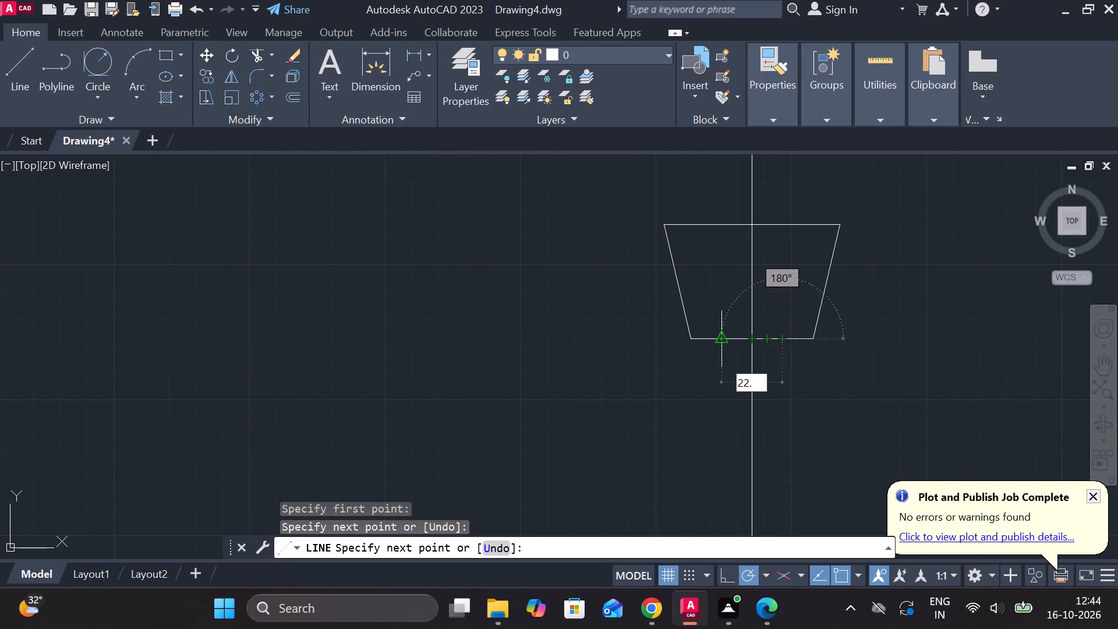
pyautogui.press('5')
pyautogui.press('Return')
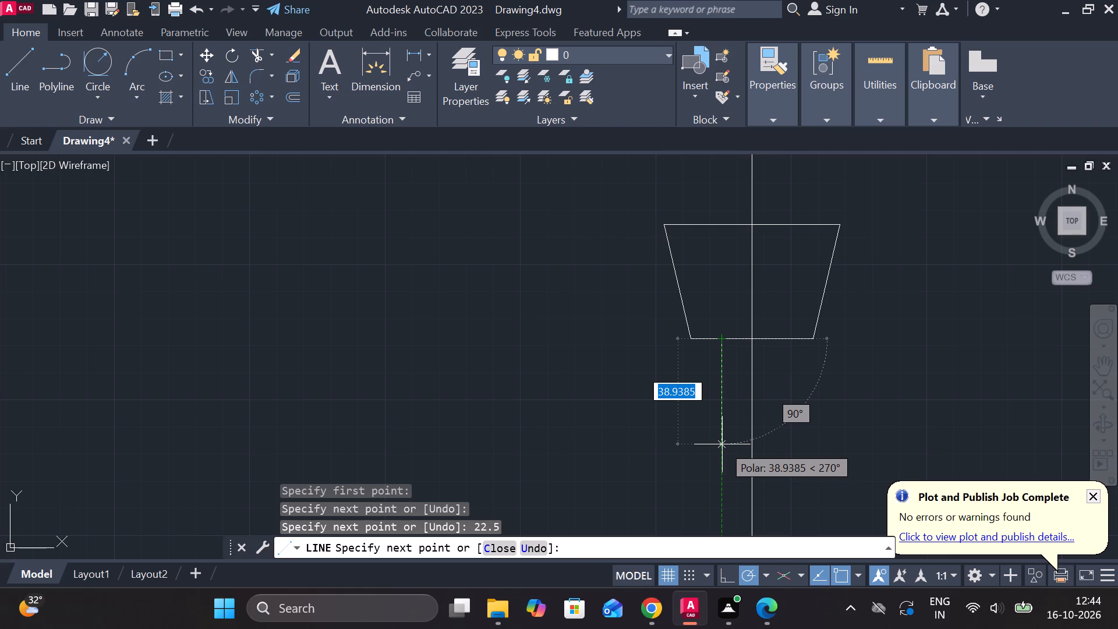
pyautogui.press('Escape')
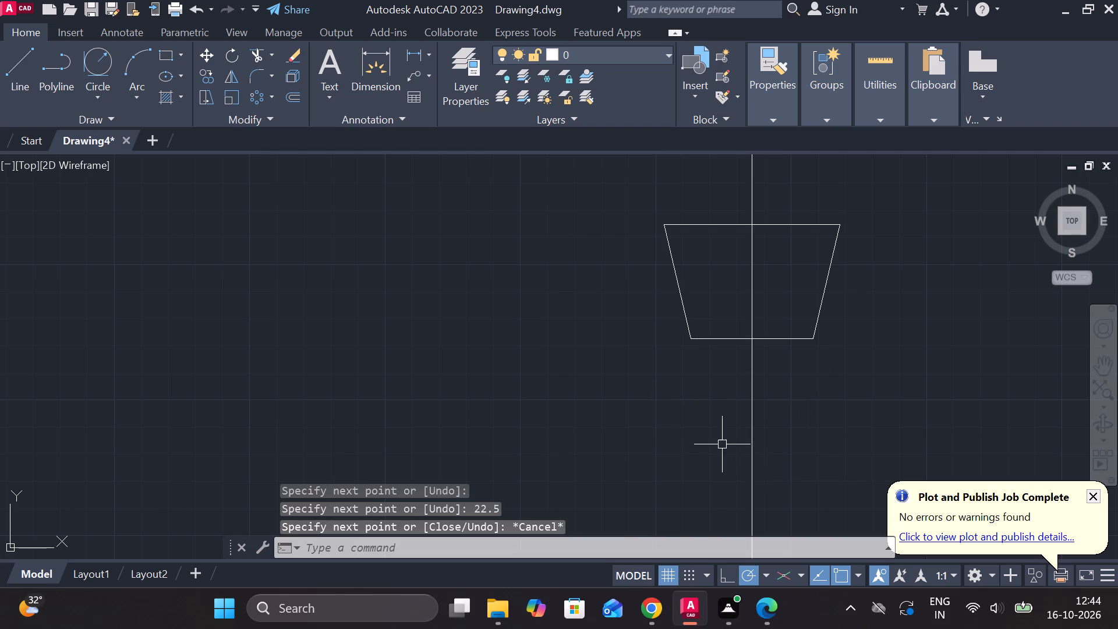
pyautogui.click(21, 62)
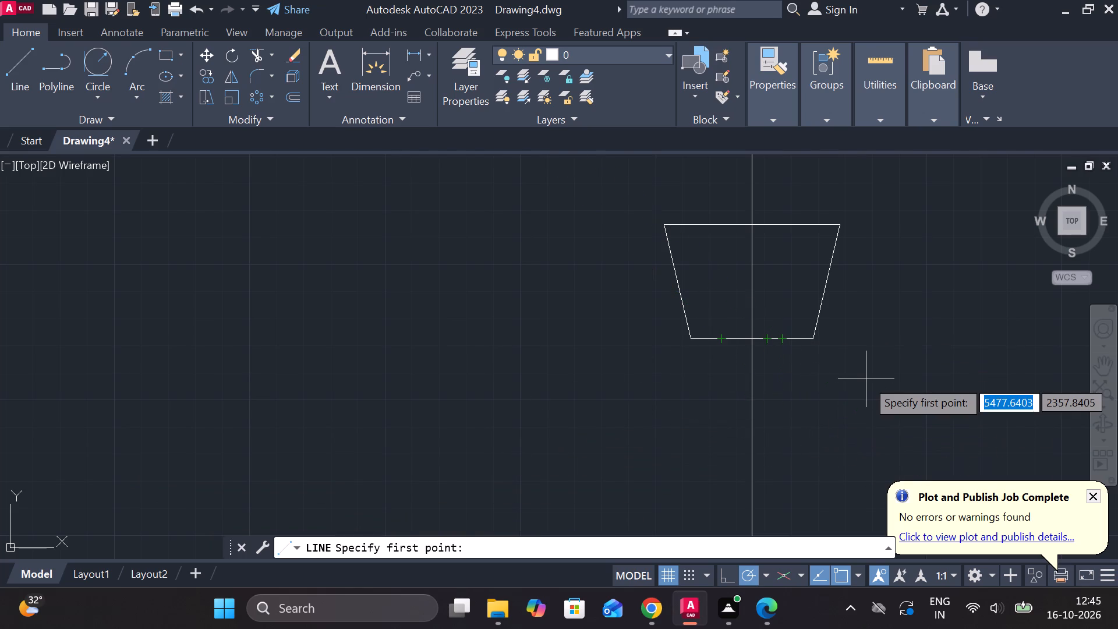
pyautogui.press('Escape')
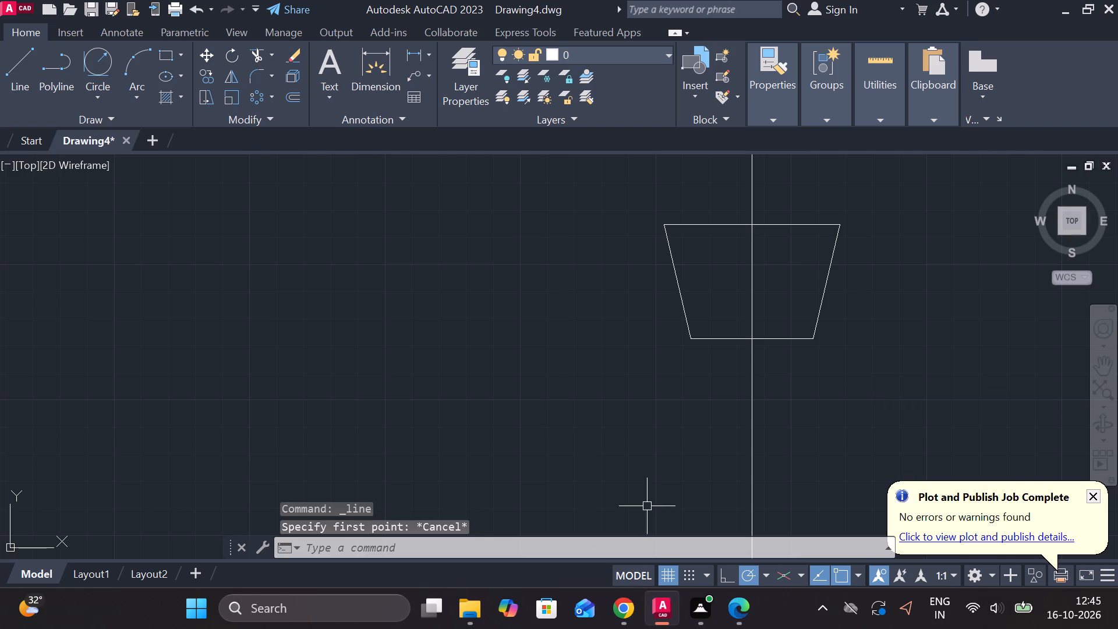
# Copy the lower edge and the 22.5 line on it 12 upward, using their intersection with the centre line as base point.
pyautogui.click(735, 341)
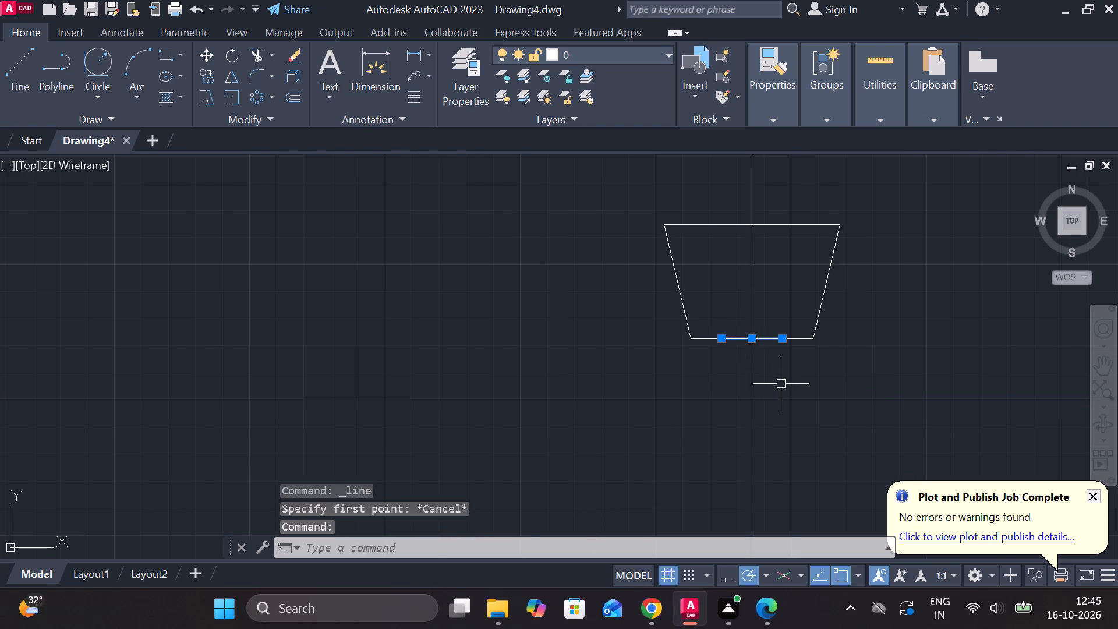
pyautogui.click(706, 341)
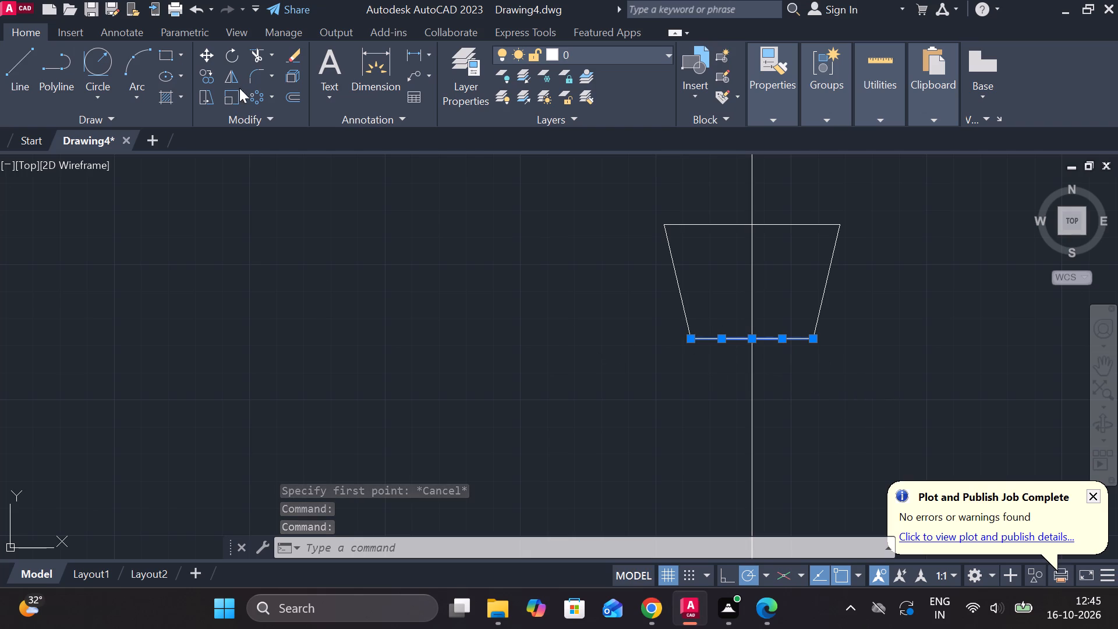
pyautogui.click(208, 77)
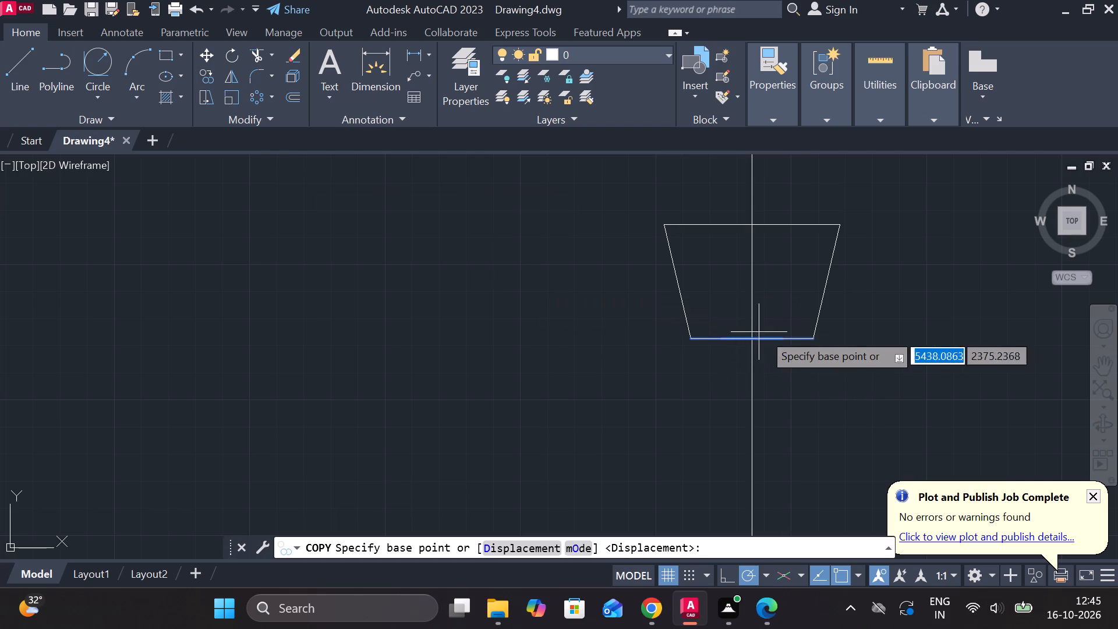
pyautogui.click(753, 339)
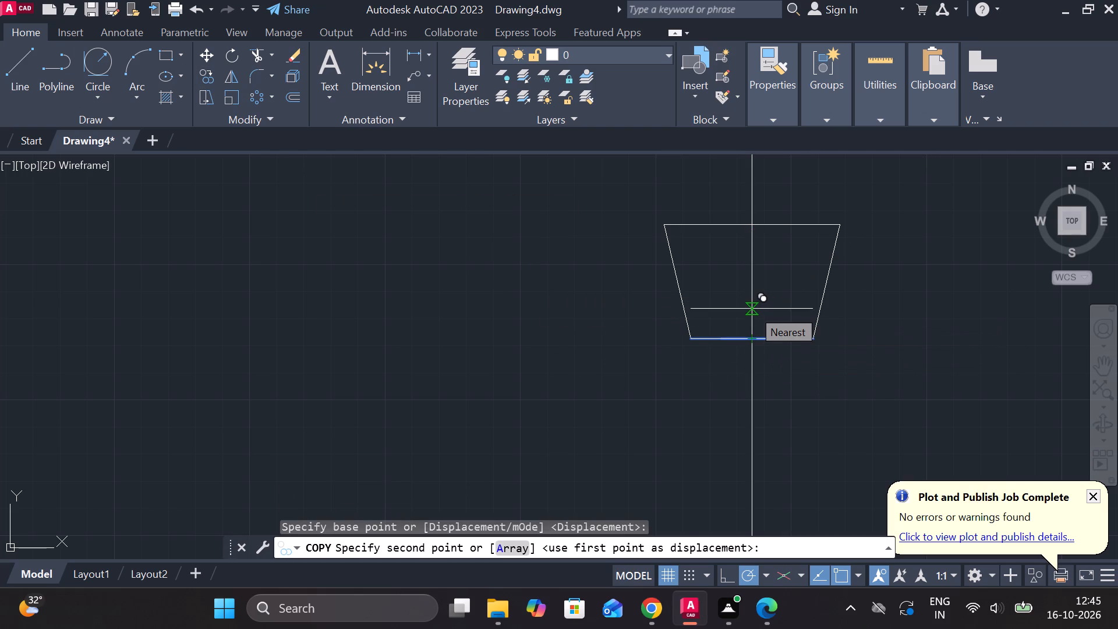
pyautogui.write('12')
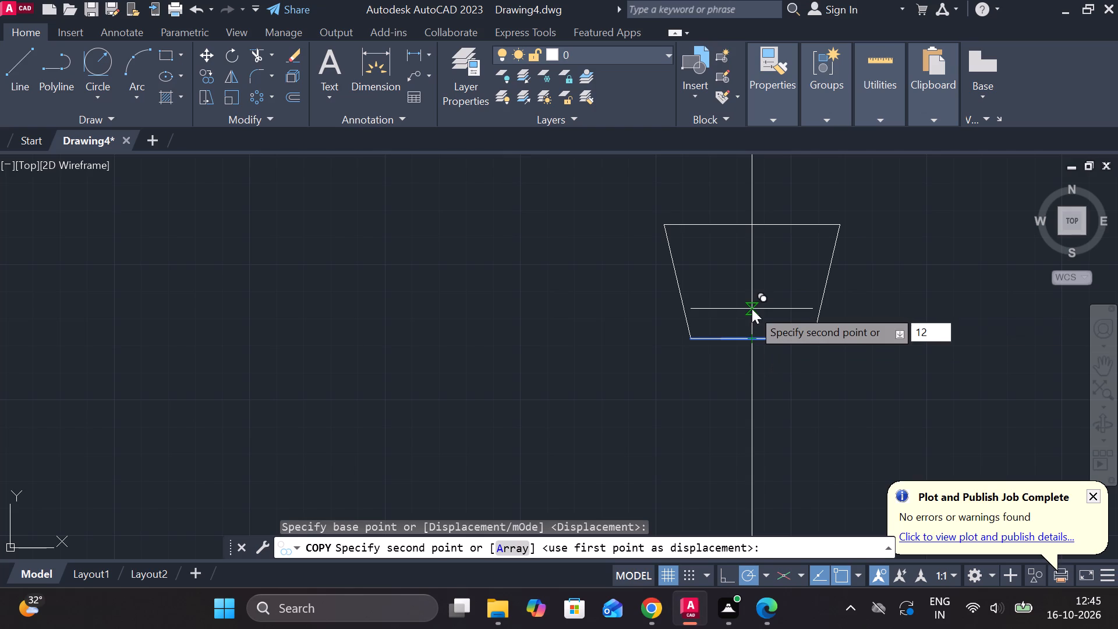
pyautogui.press('Return')
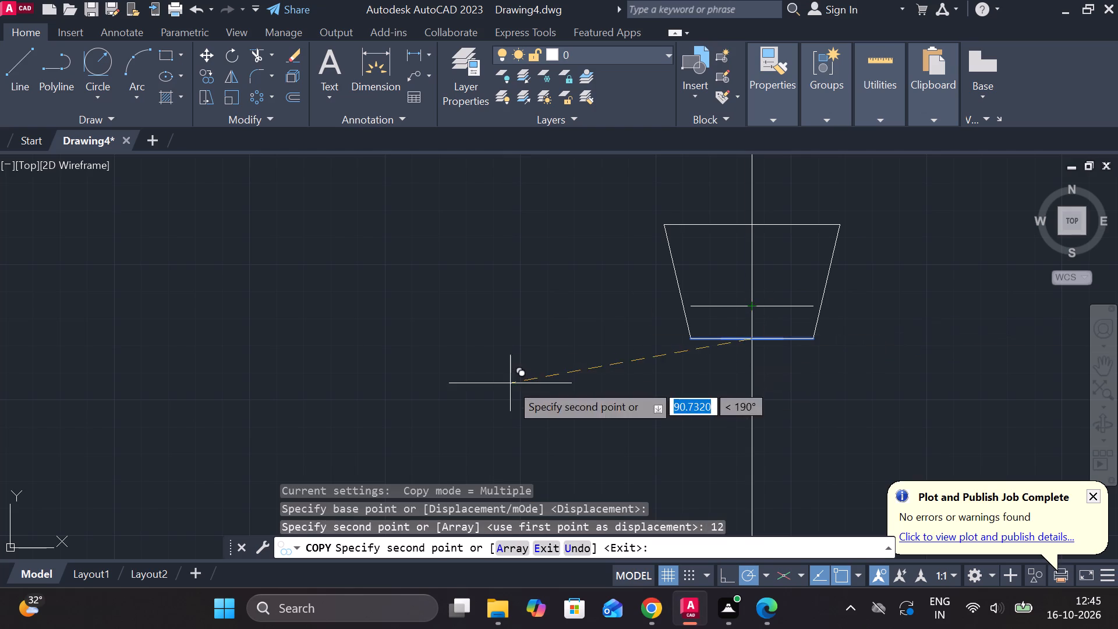
pyautogui.press('Escape')
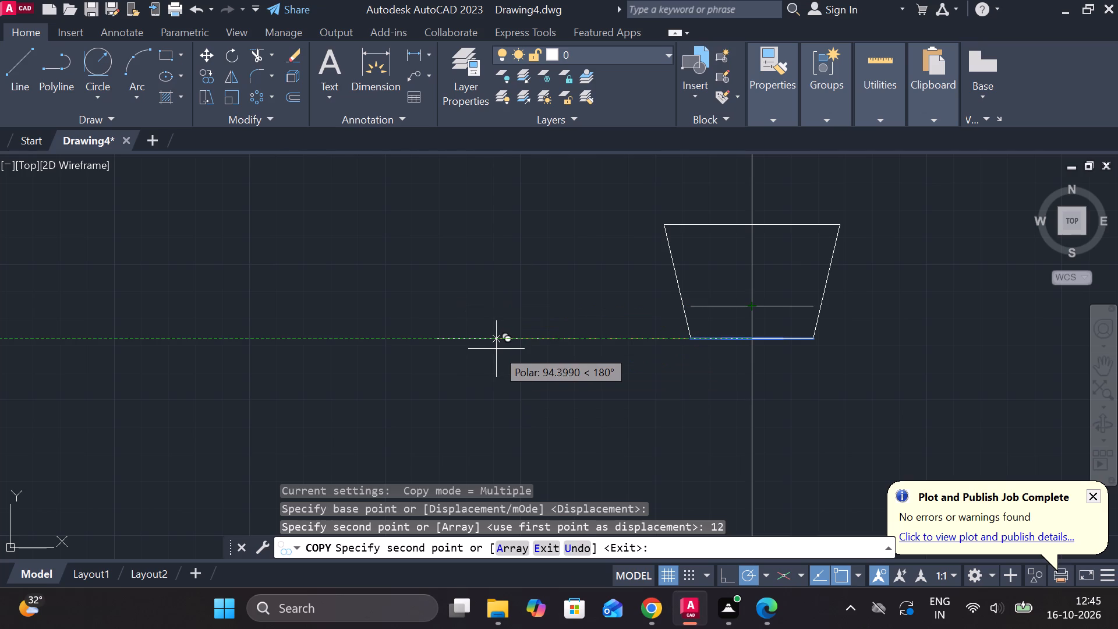
# Draw two vertical lines from the ends of the copied 22.5 line down to the lower edge, one on each side of the centre line.
pyautogui.click(13, 56)
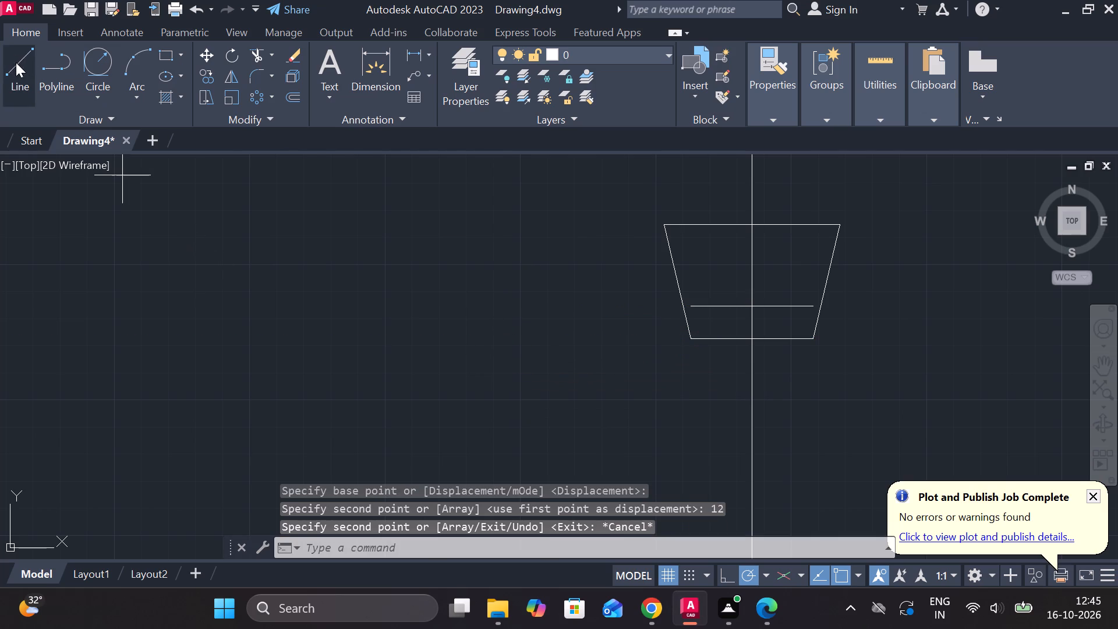
pyautogui.click(786, 305)
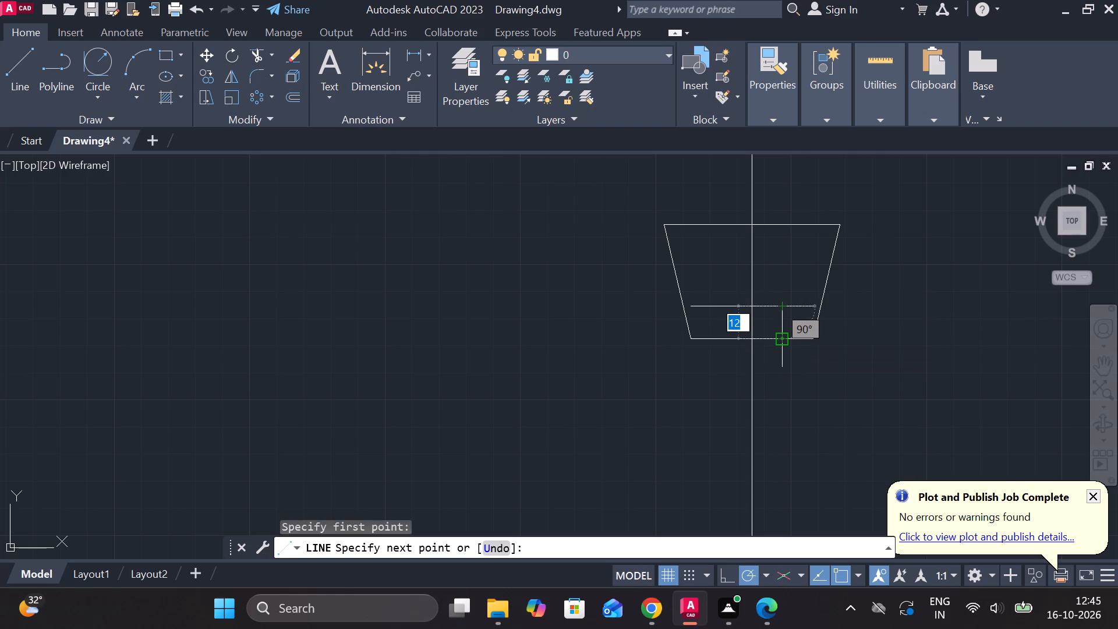
pyautogui.click(786, 338)
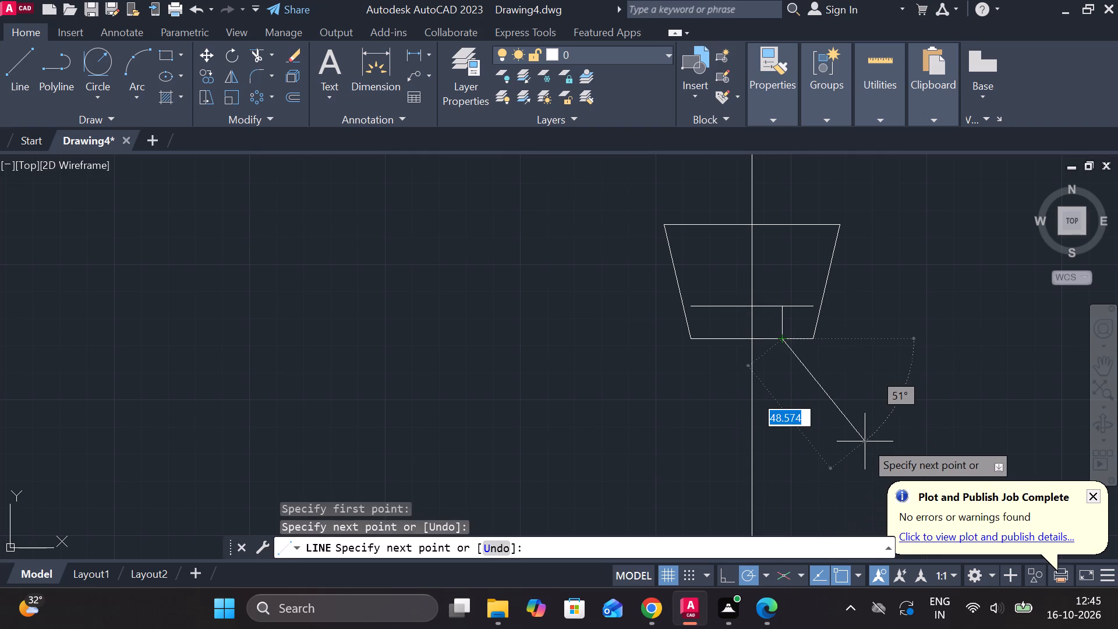
pyautogui.press('Escape')
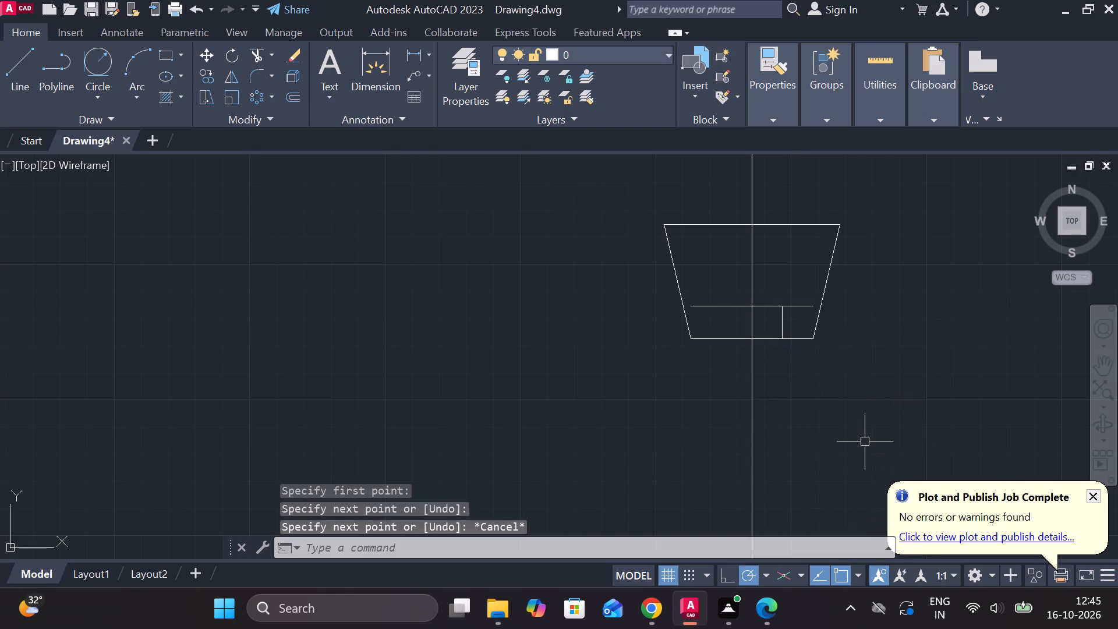
pyautogui.click(5, 59)
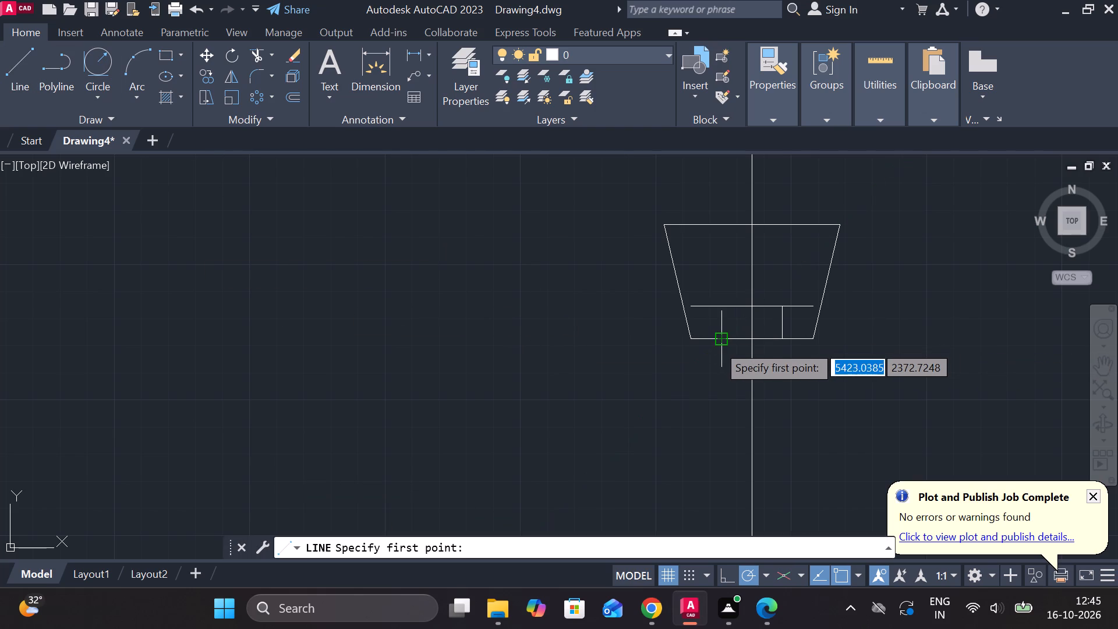
pyautogui.click(720, 308)
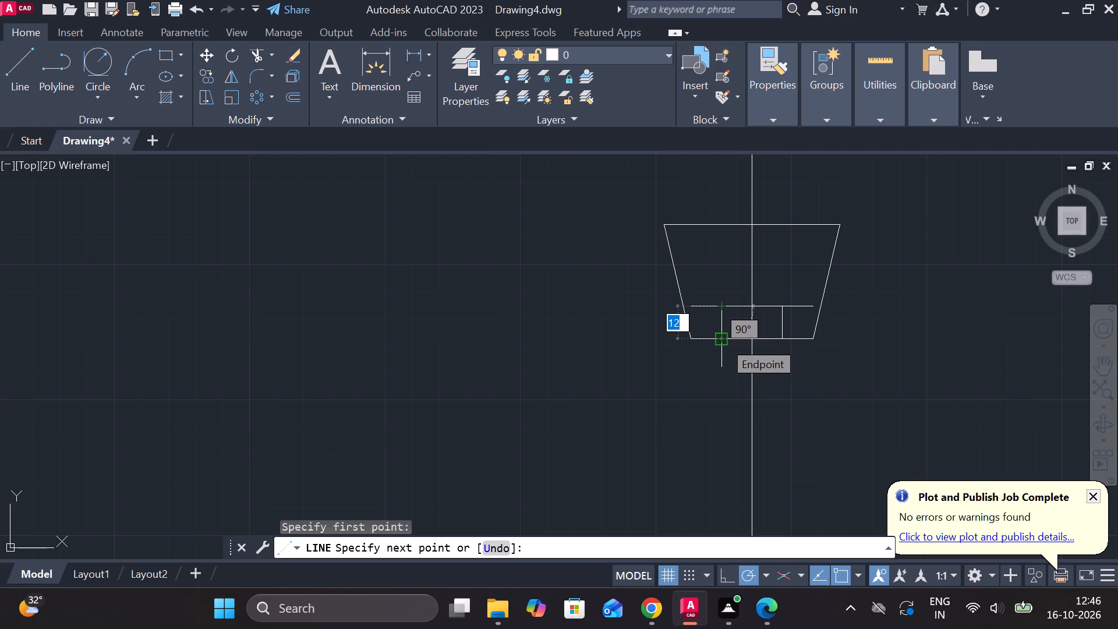
pyautogui.click(723, 341)
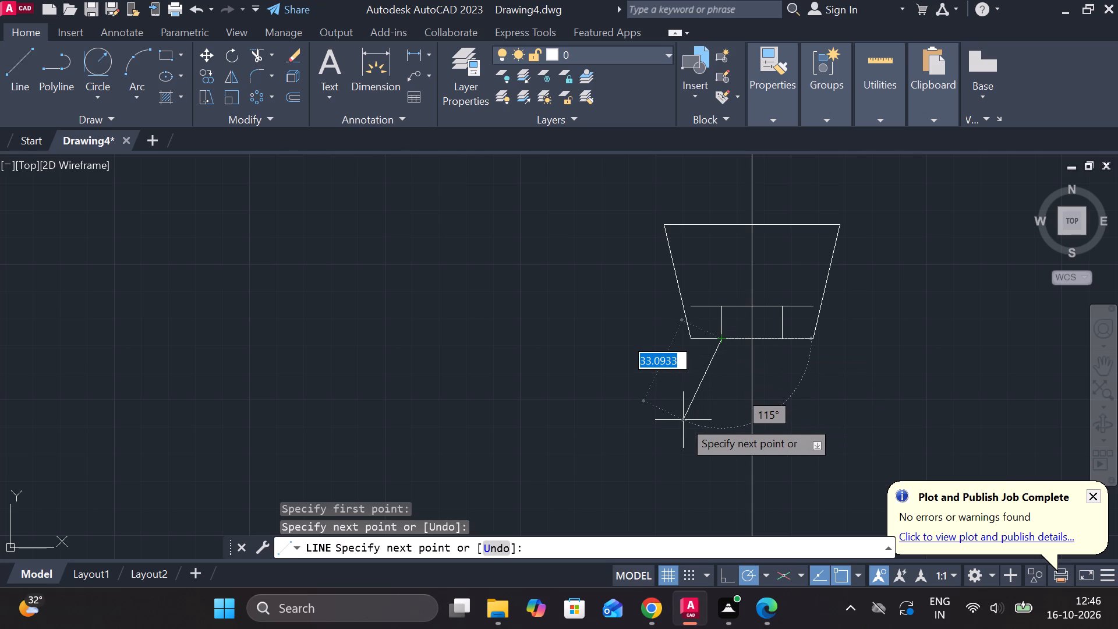
pyautogui.press('Escape')
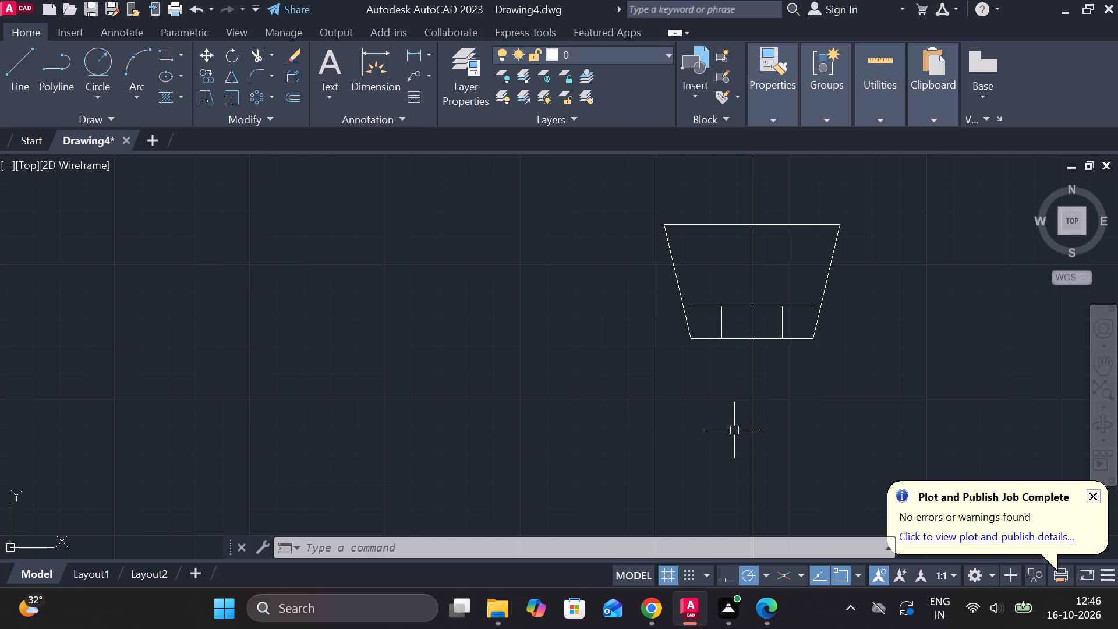
# Copy the trapezoid's right slanted side 6 horizontally inward, using its midpoint as base point.
pyautogui.click(832, 270)
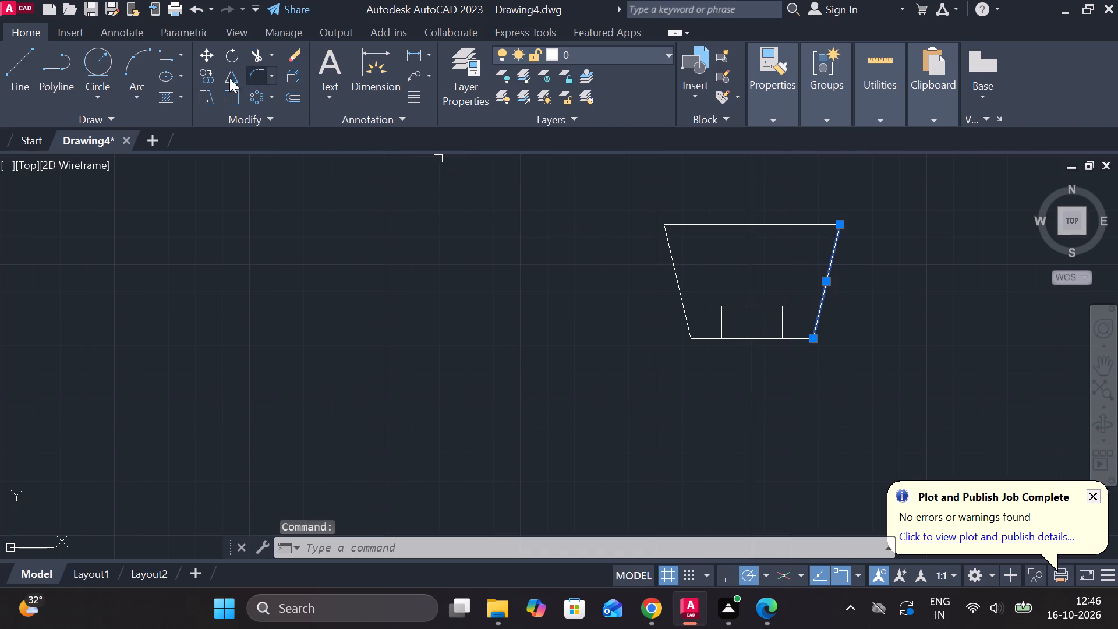
pyautogui.click(208, 75)
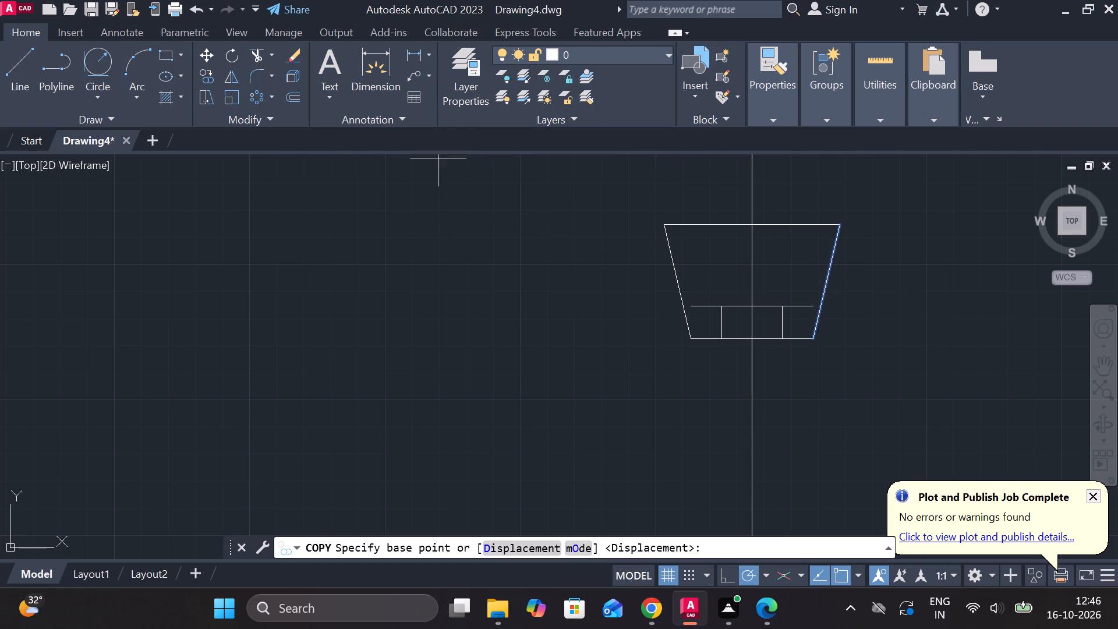
pyautogui.doubleClick(821, 277)
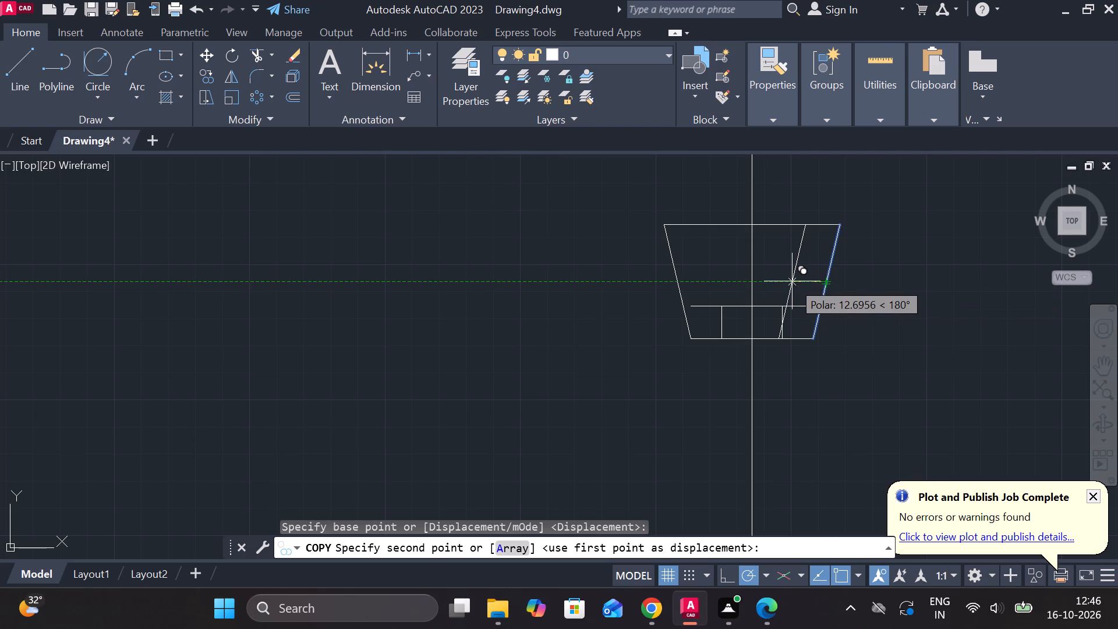
pyautogui.press('6')
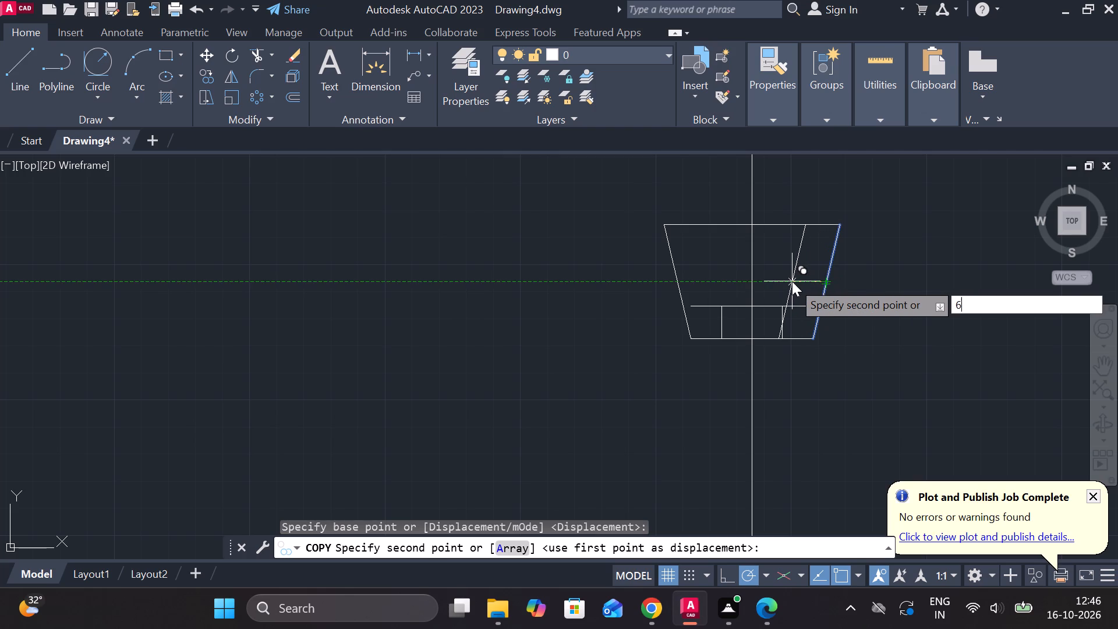
pyautogui.press('Return')
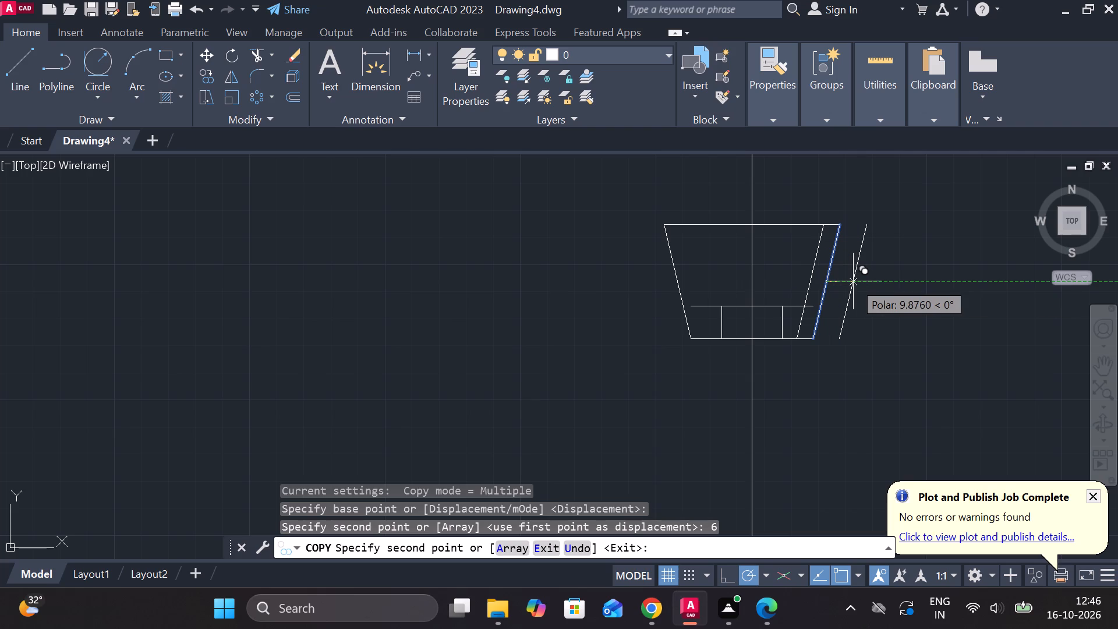
pyautogui.press('Escape')
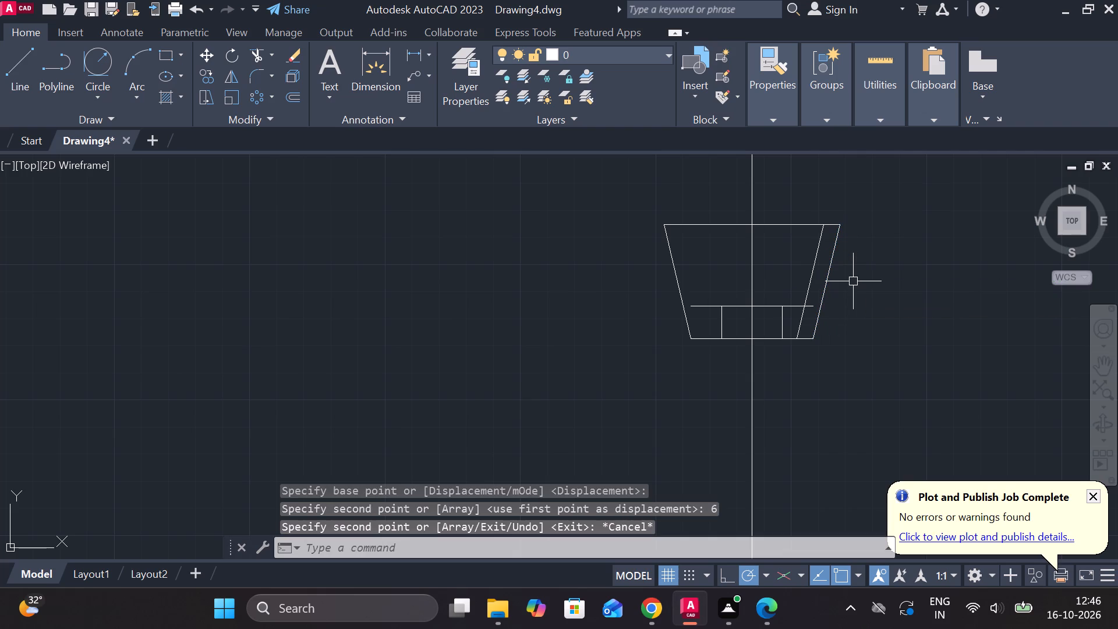
# Copy the trapezoid's left slanted side 6 horizontally inward, using its midpoint as base point.
pyautogui.click(677, 275)
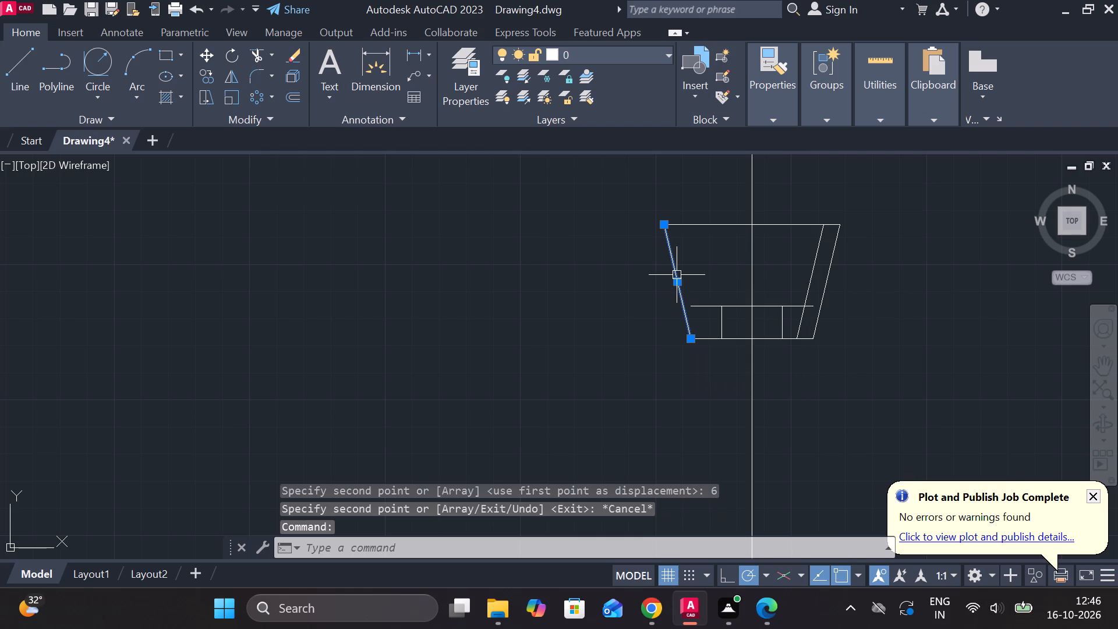
pyautogui.write('CO')
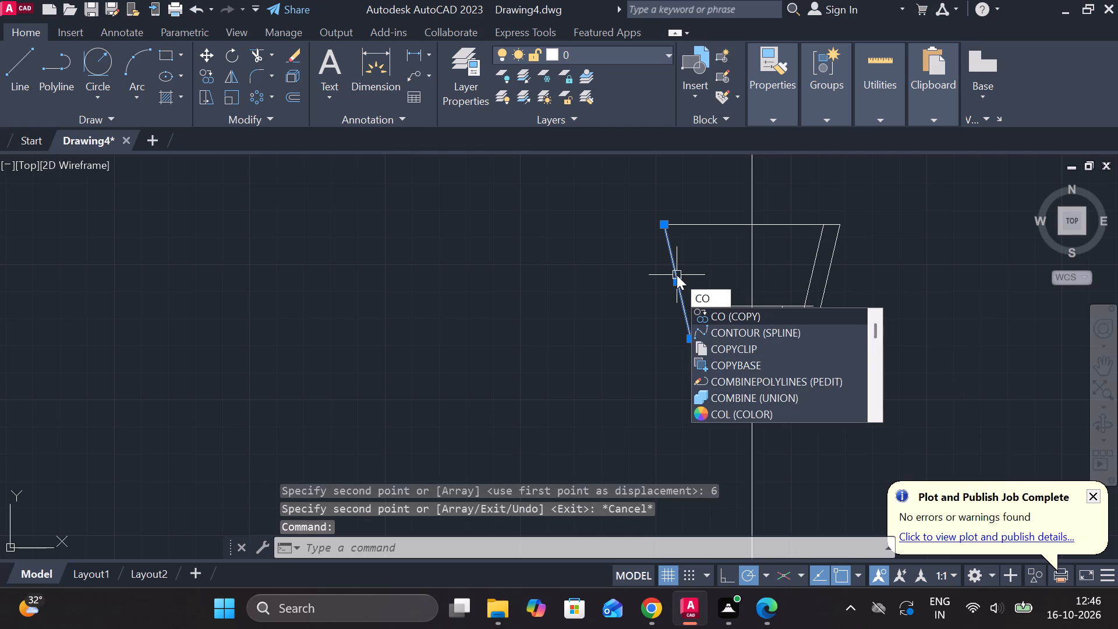
pyautogui.press('Return')
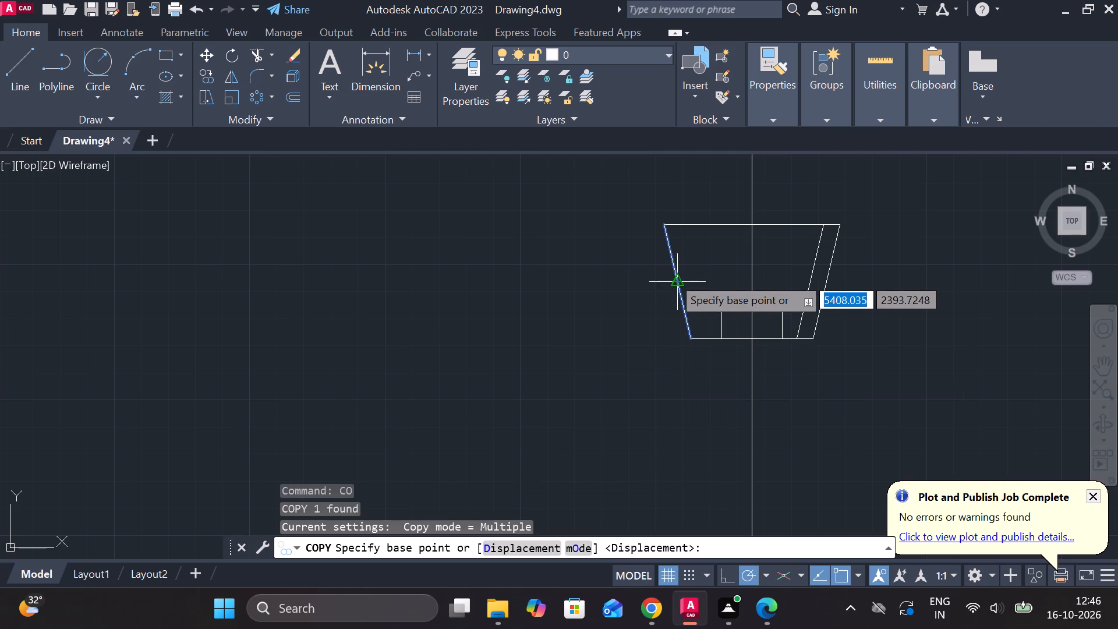
pyautogui.click(675, 280)
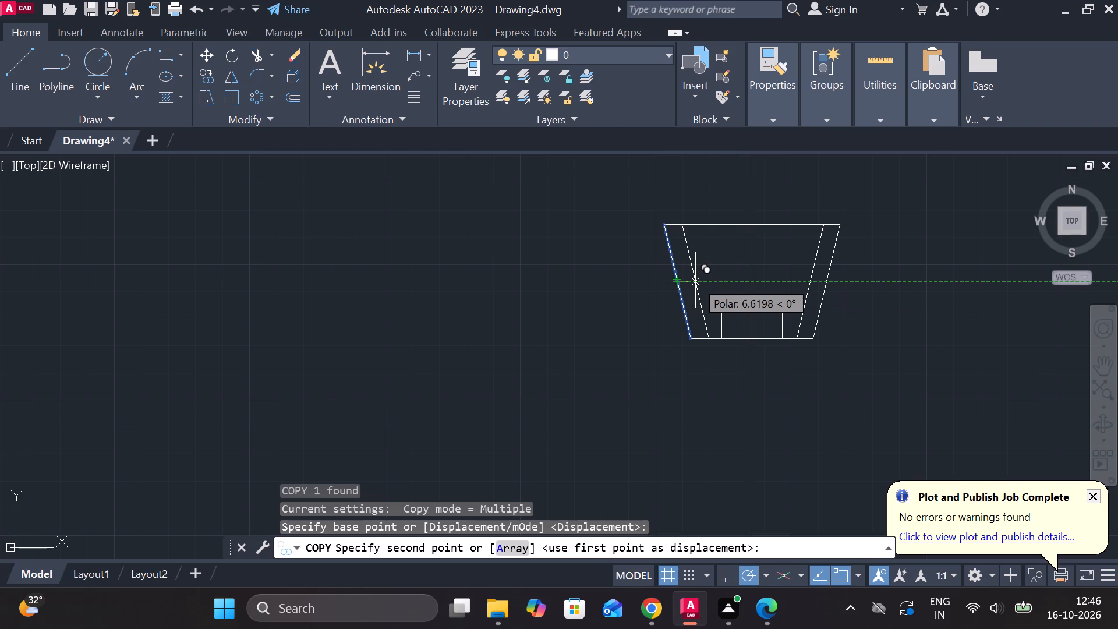
pyautogui.press('6')
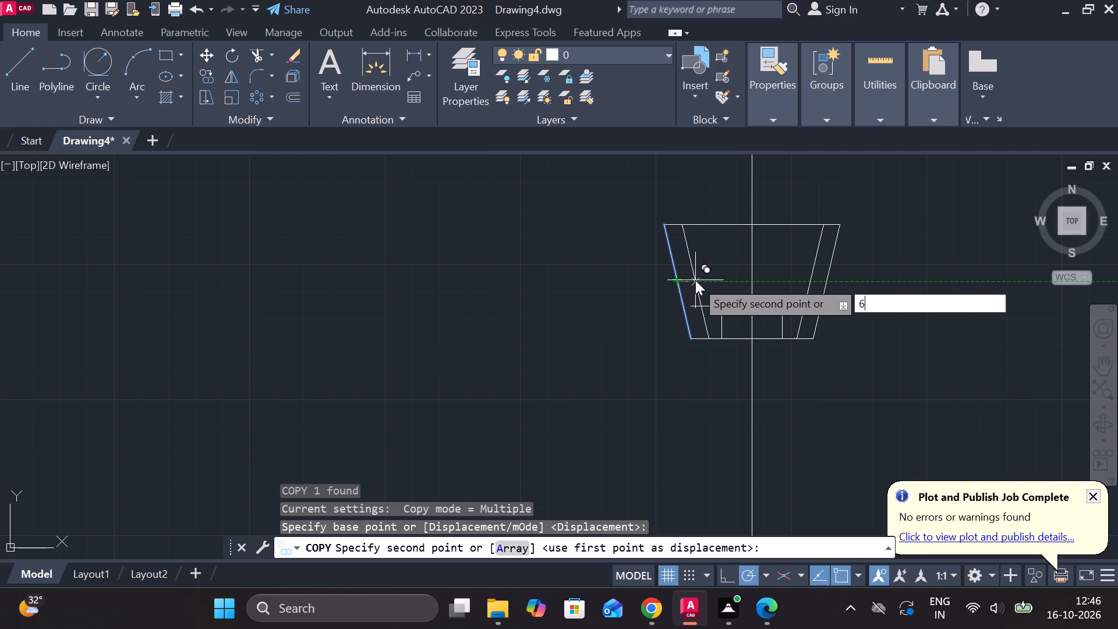
pyautogui.press('Return')
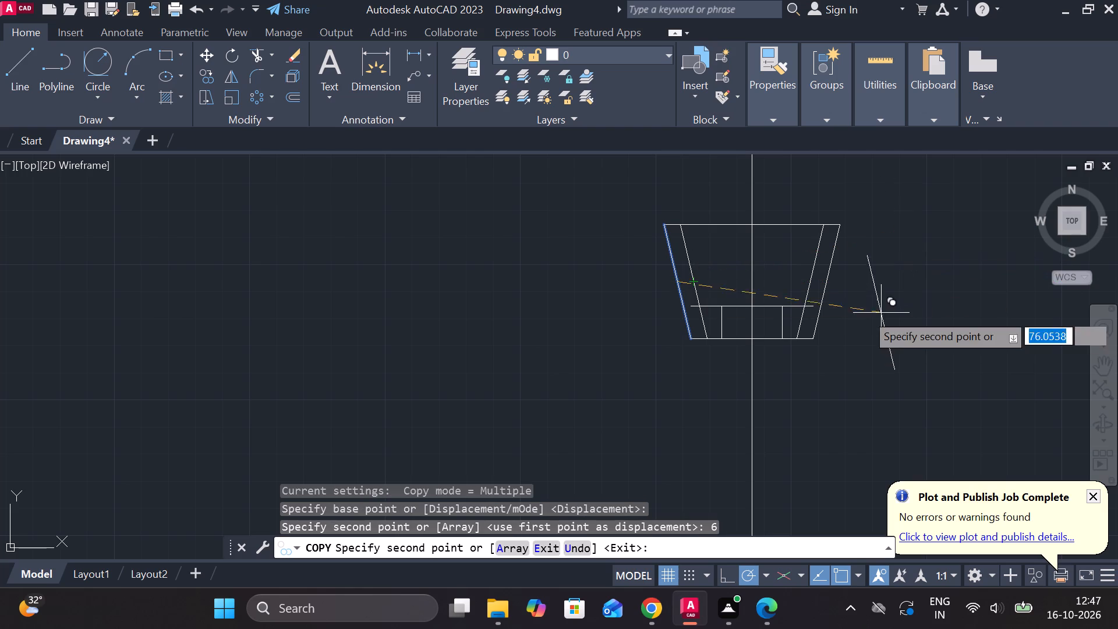
pyautogui.press('Escape')
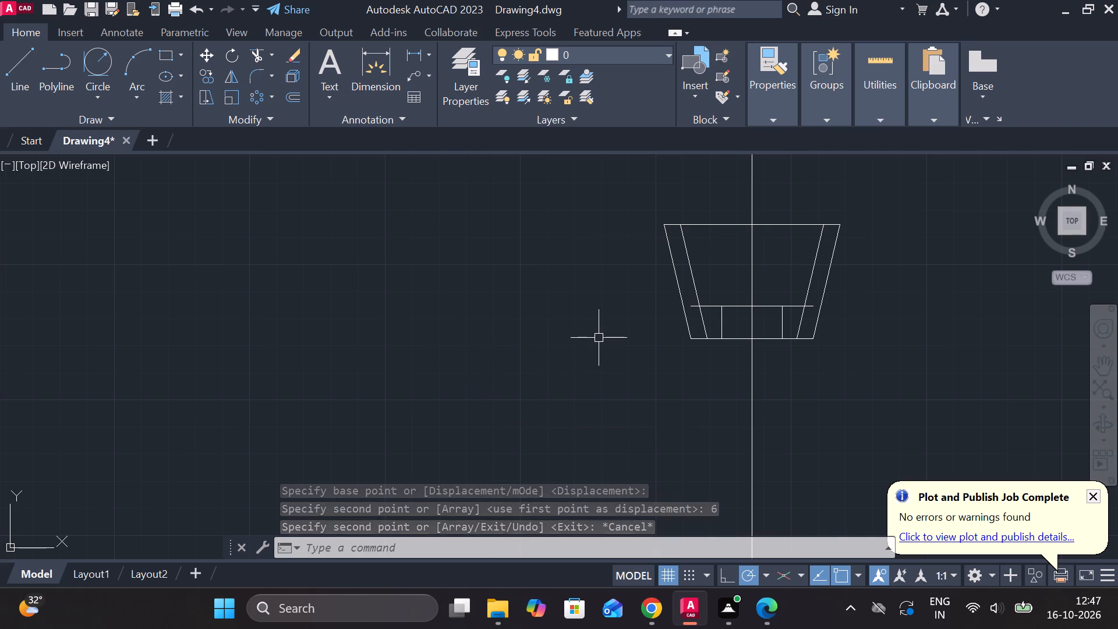
# Trim both inner slanted lines below the inner horizontal line, and trim that line's ends beyond the inner slanted lines.
pyautogui.scroll(-2, 599, 338)
pyautogui.scroll(3, 599, 338)
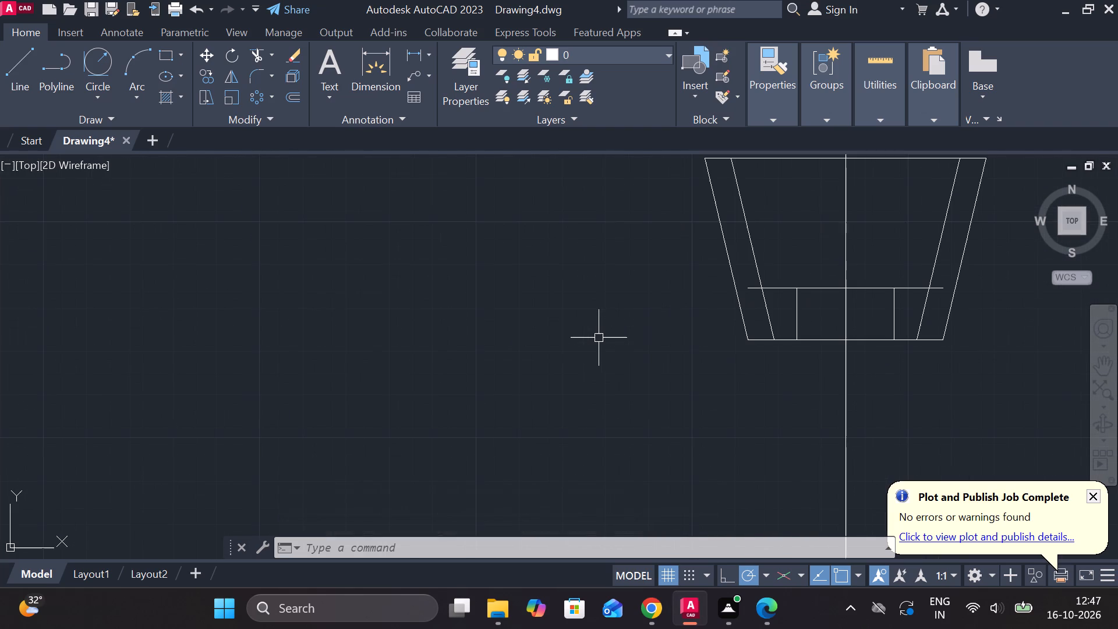
pyautogui.click(253, 55)
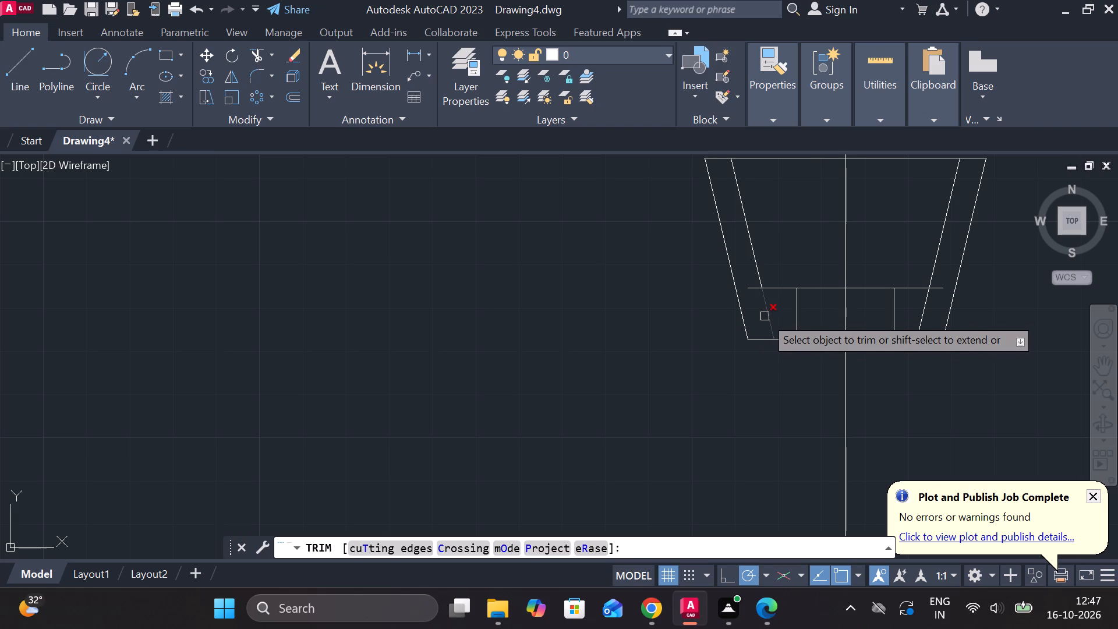
pyautogui.click(765, 316)
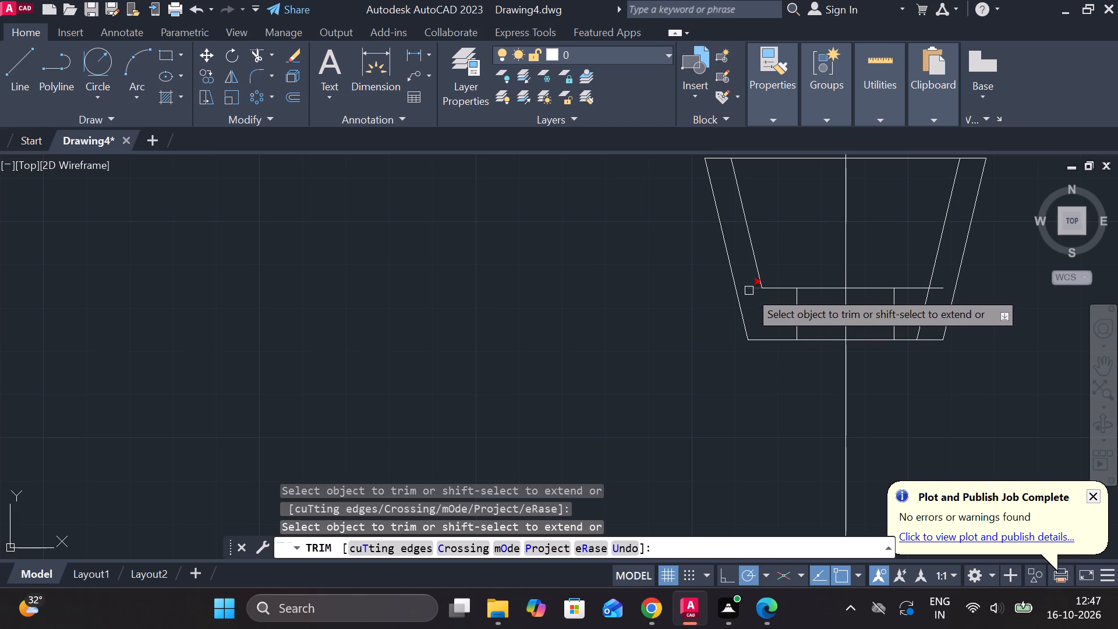
pyautogui.click(749, 291)
pyautogui.click(929, 309)
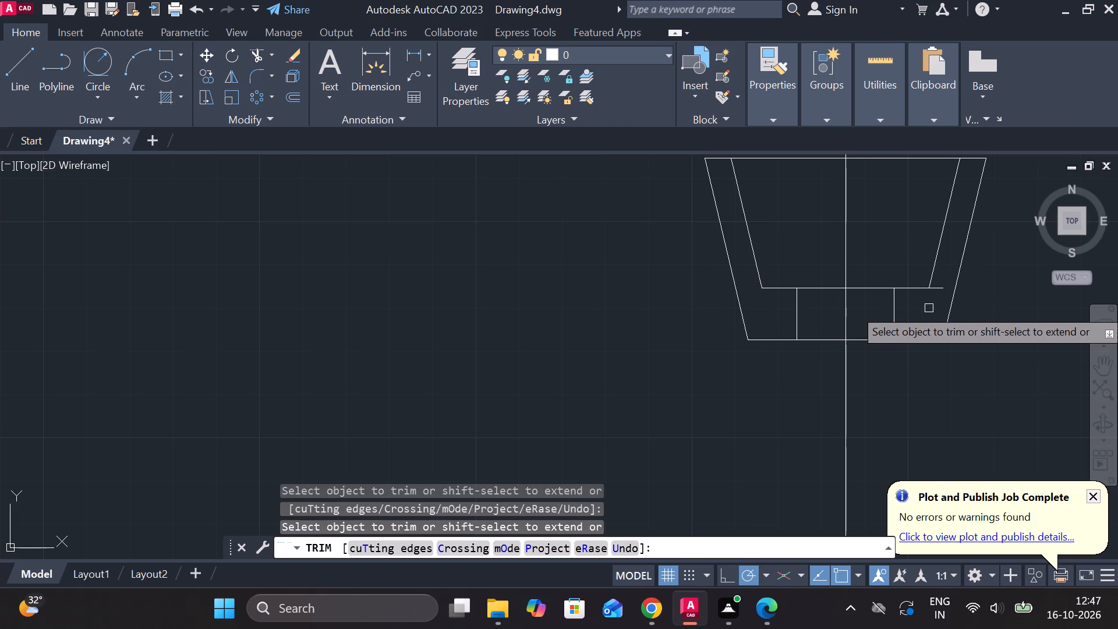
pyautogui.click(943, 285)
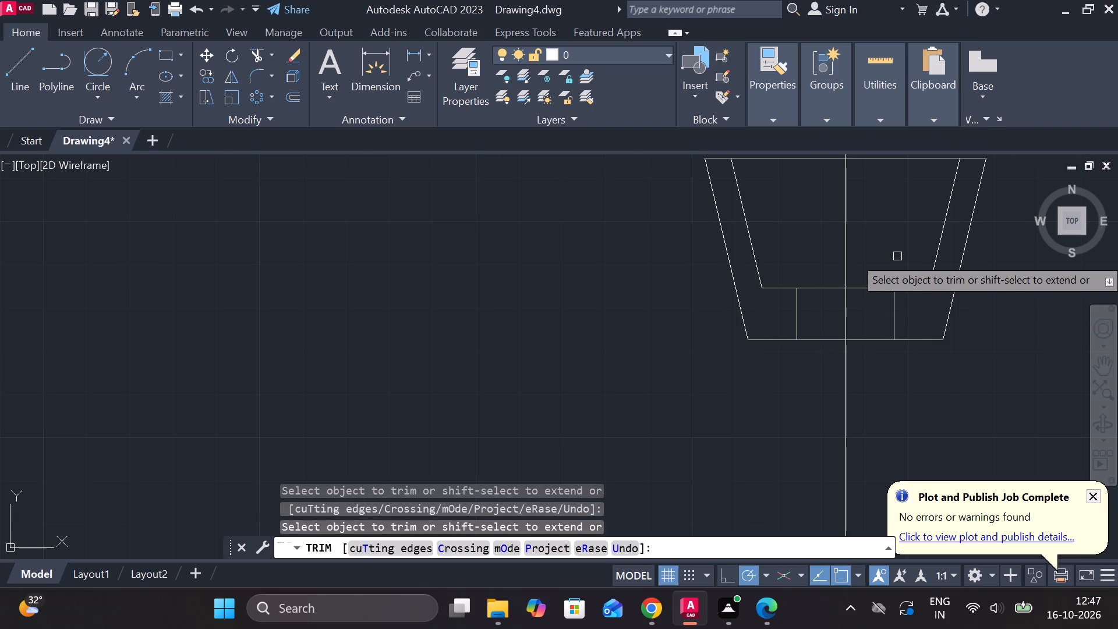
# Draw a circle of radius 5 centred where the upper edge meets the centre line.
pyautogui.scroll(-1, 897, 256)
pyautogui.scroll(1, 978, 270)
pyautogui.scroll(-2, 972, 274)
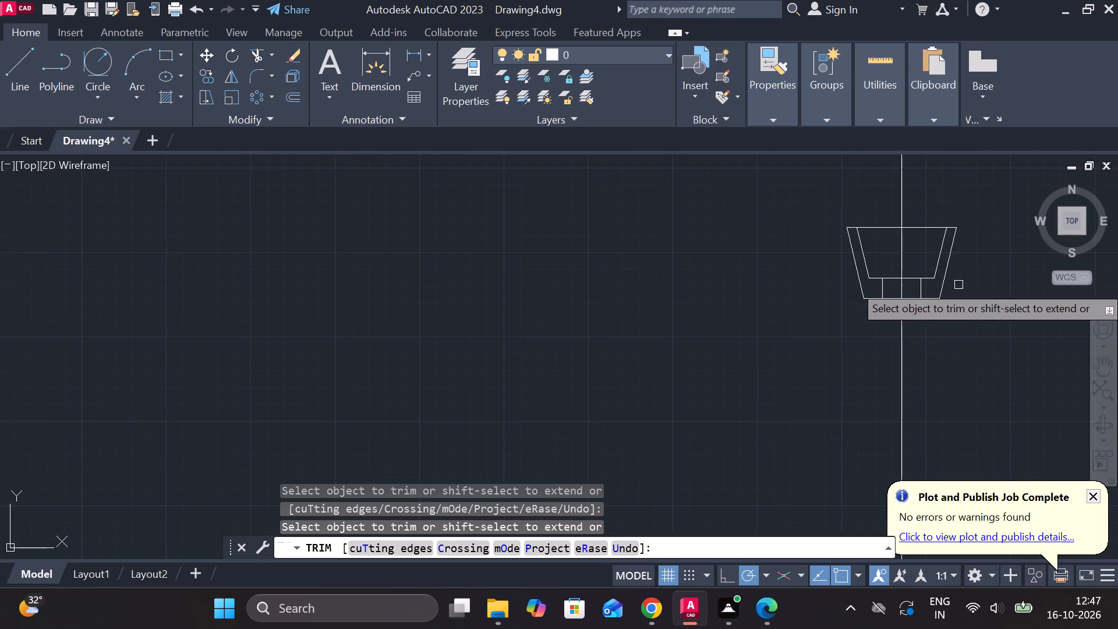
pyautogui.scroll(-2, 699, 356)
pyautogui.scroll(1, 842, 362)
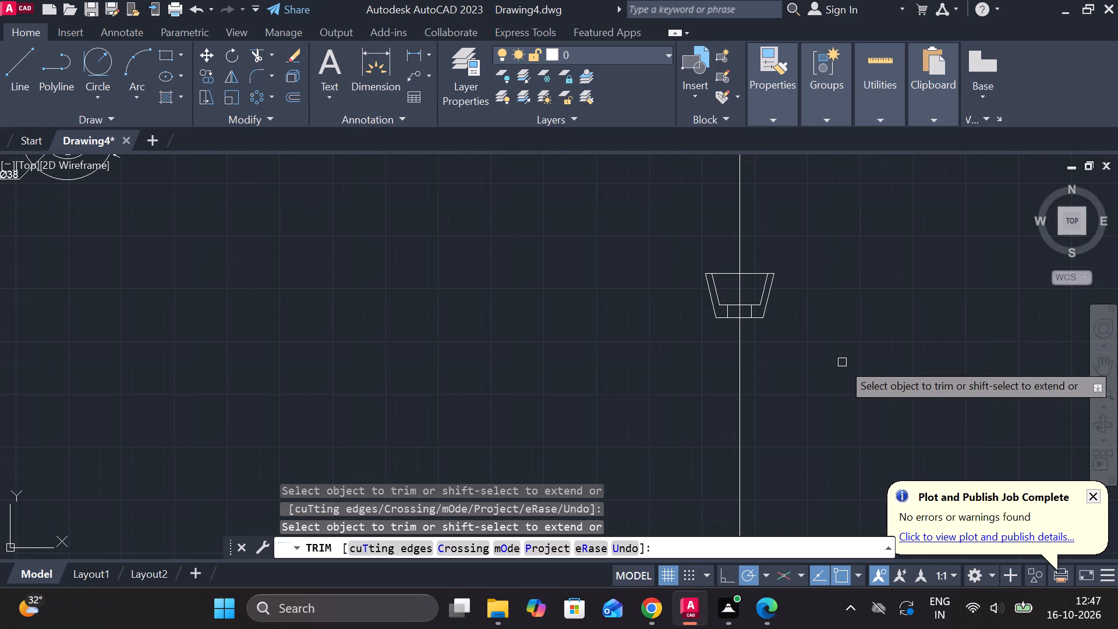
pyautogui.scroll(2, 788, 352)
pyautogui.scroll(-2, 788, 352)
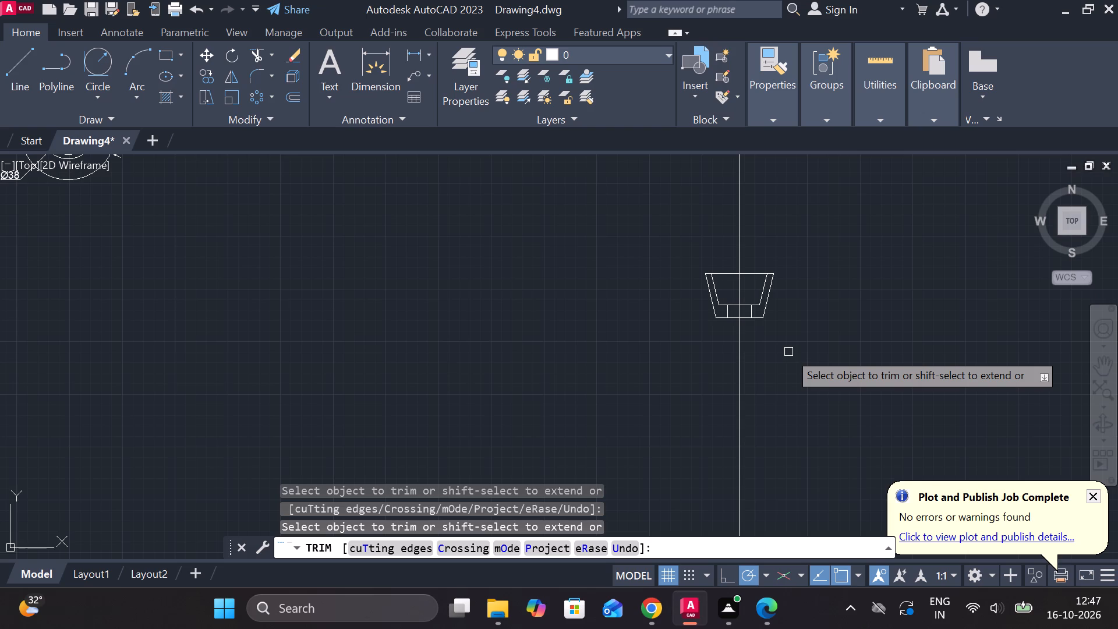
pyautogui.click(97, 87)
pyautogui.click(114, 134)
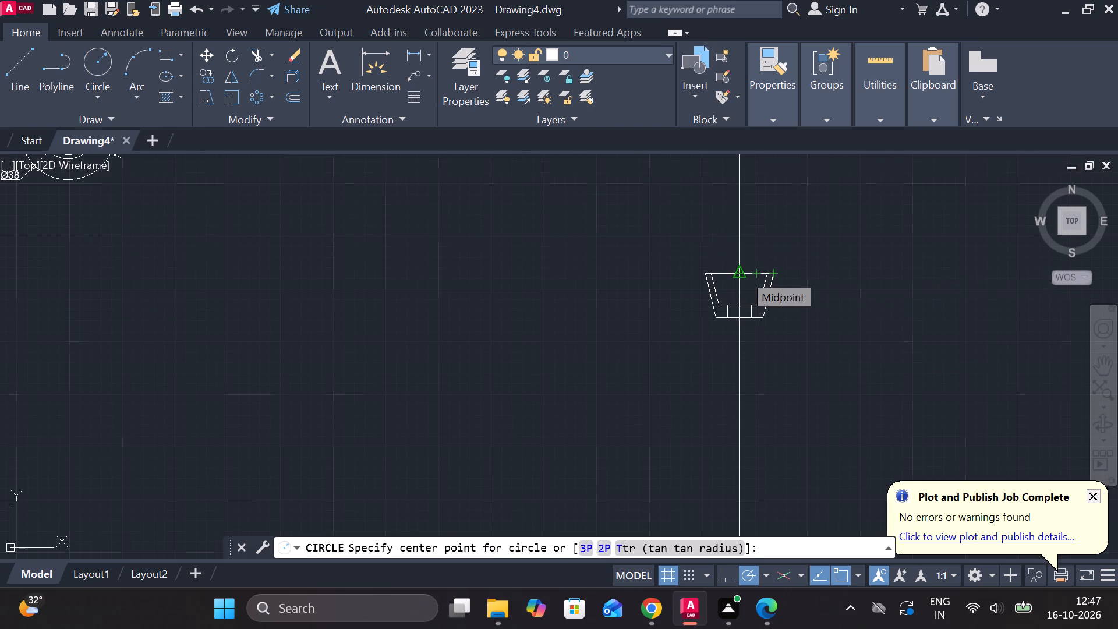
pyautogui.scroll(3, 743, 274)
pyautogui.click(725, 274)
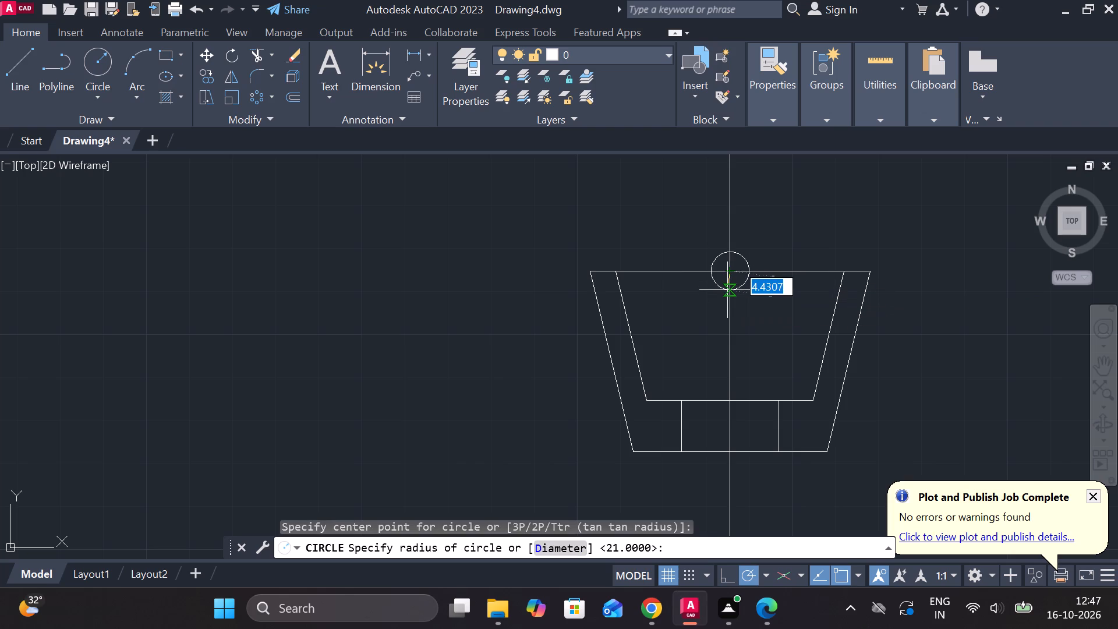
pyautogui.press('5')
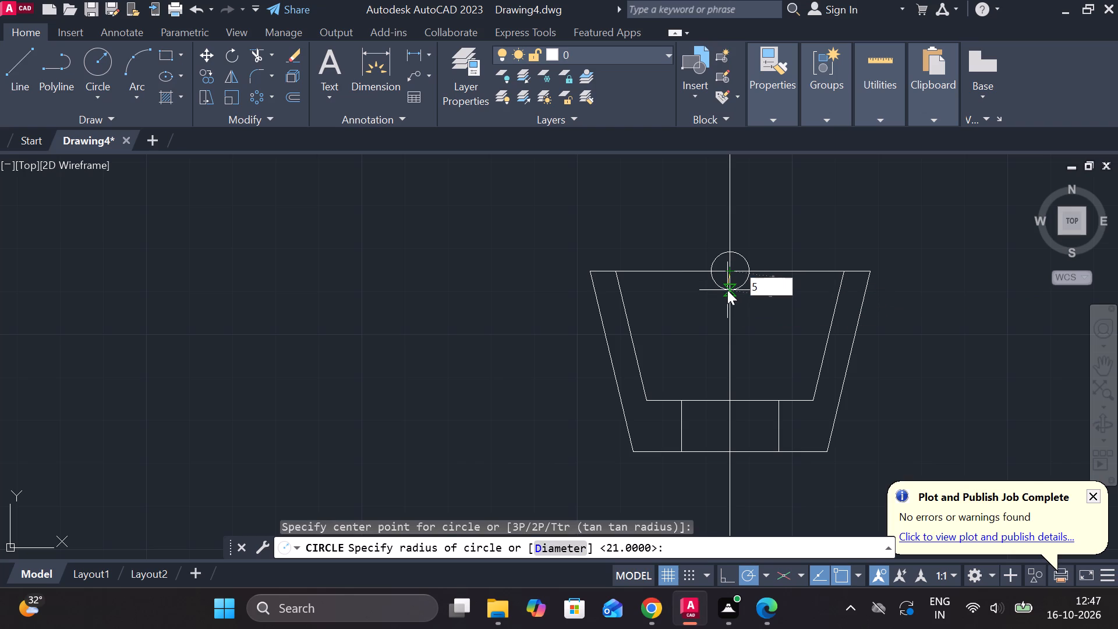
pyautogui.press('Return')
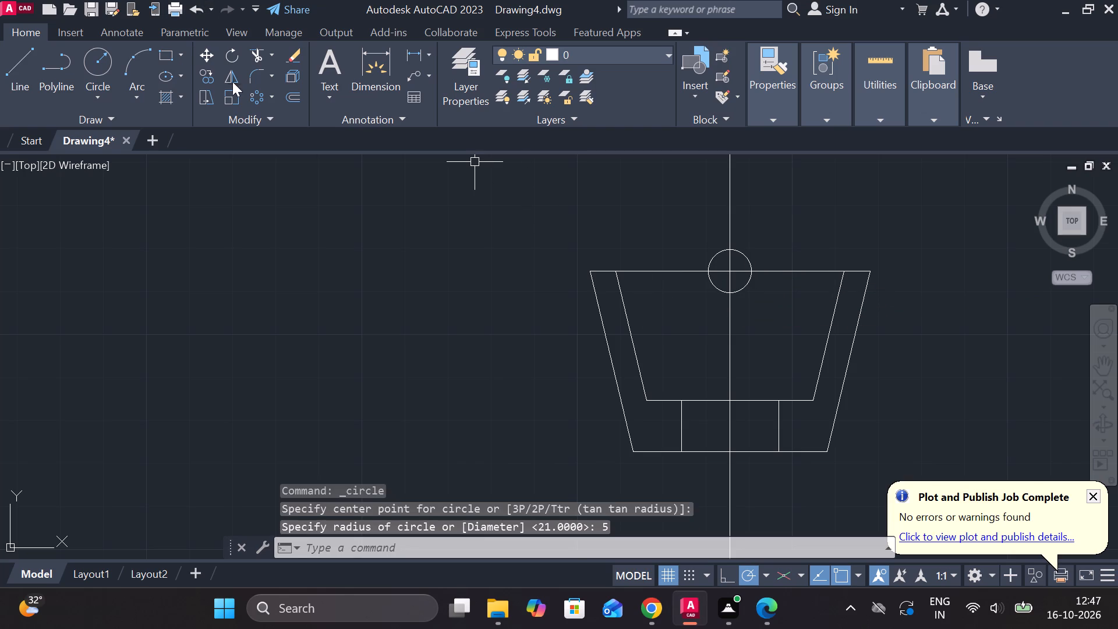
# Trim the circle's upper half and the part of the upper edge inside it to form a semicircular notch.
pyautogui.click(254, 54)
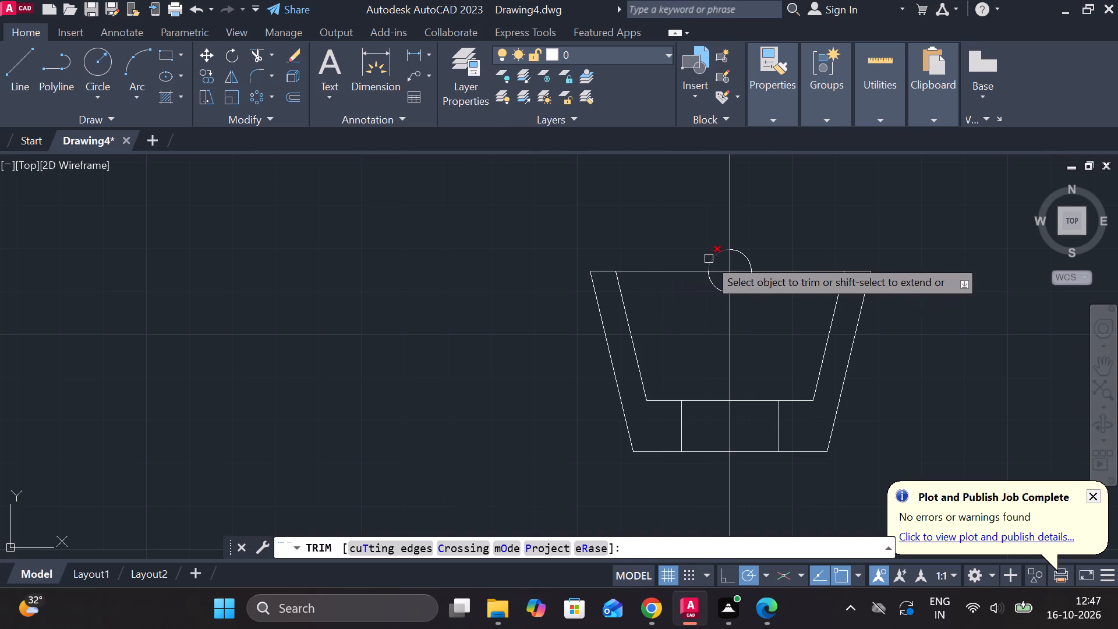
pyautogui.click(709, 259)
pyautogui.click(744, 259)
pyautogui.click(742, 269)
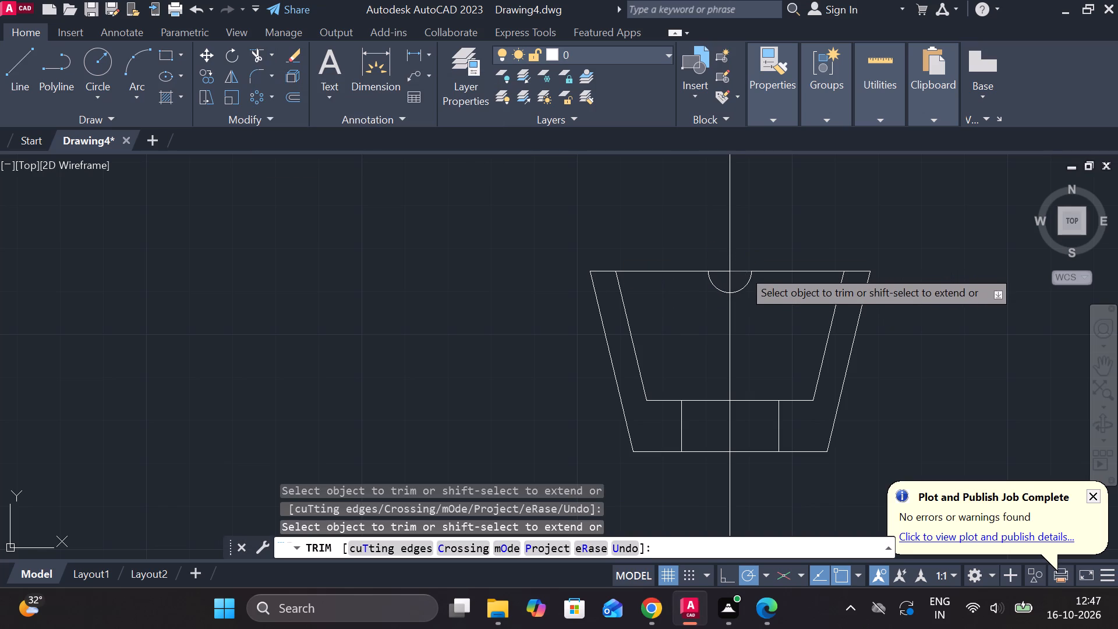
pyautogui.click(724, 273)
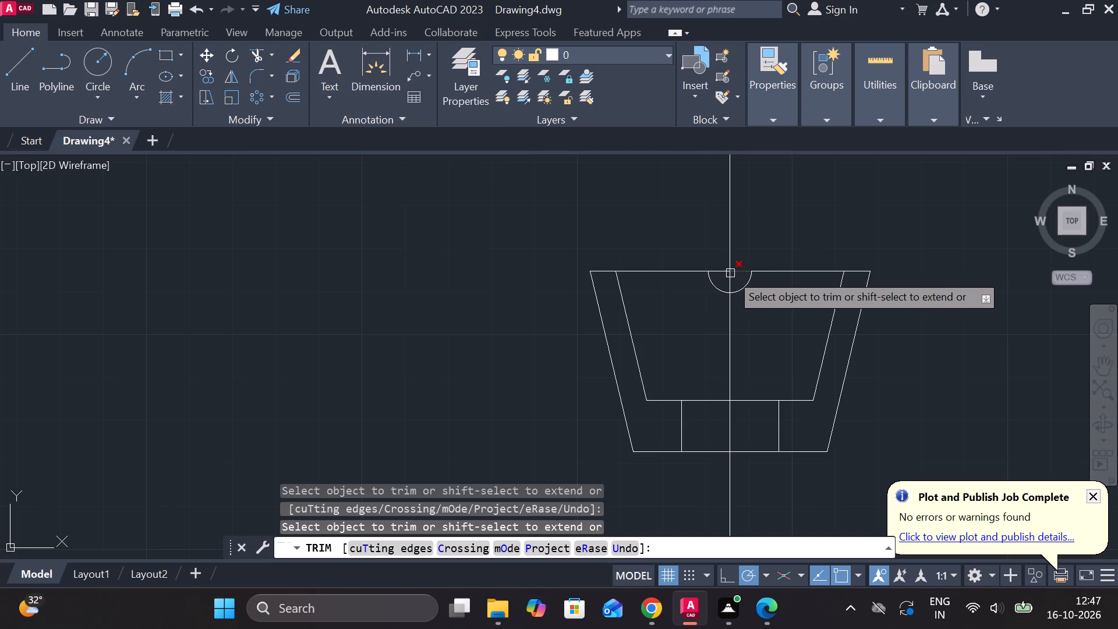
pyautogui.click(717, 270)
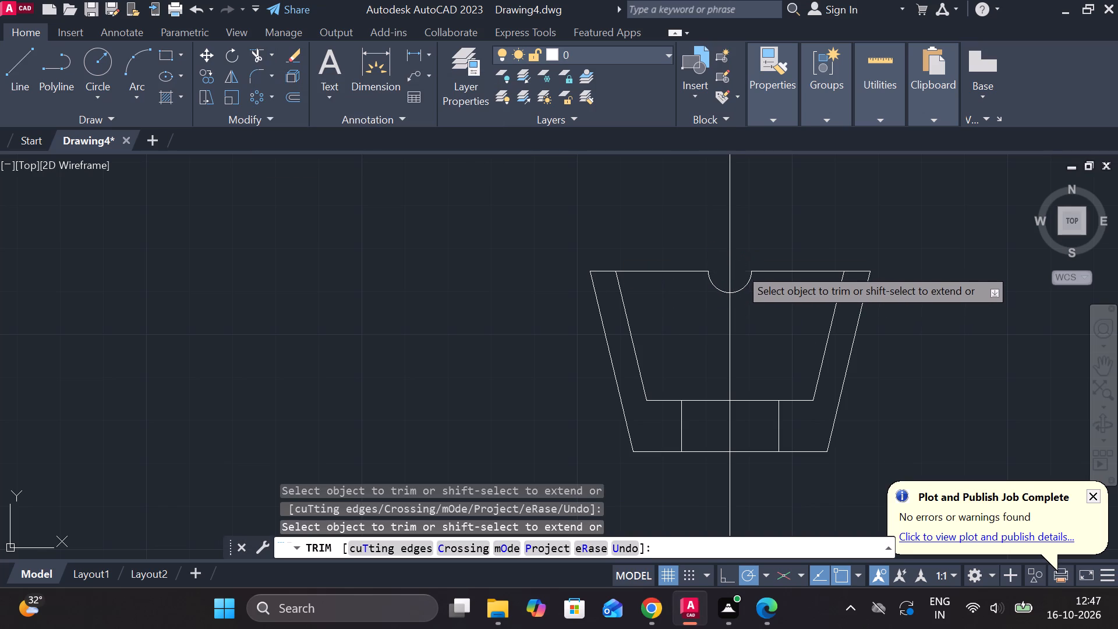
pyautogui.click(739, 267)
pyautogui.scroll(-2, 769, 224)
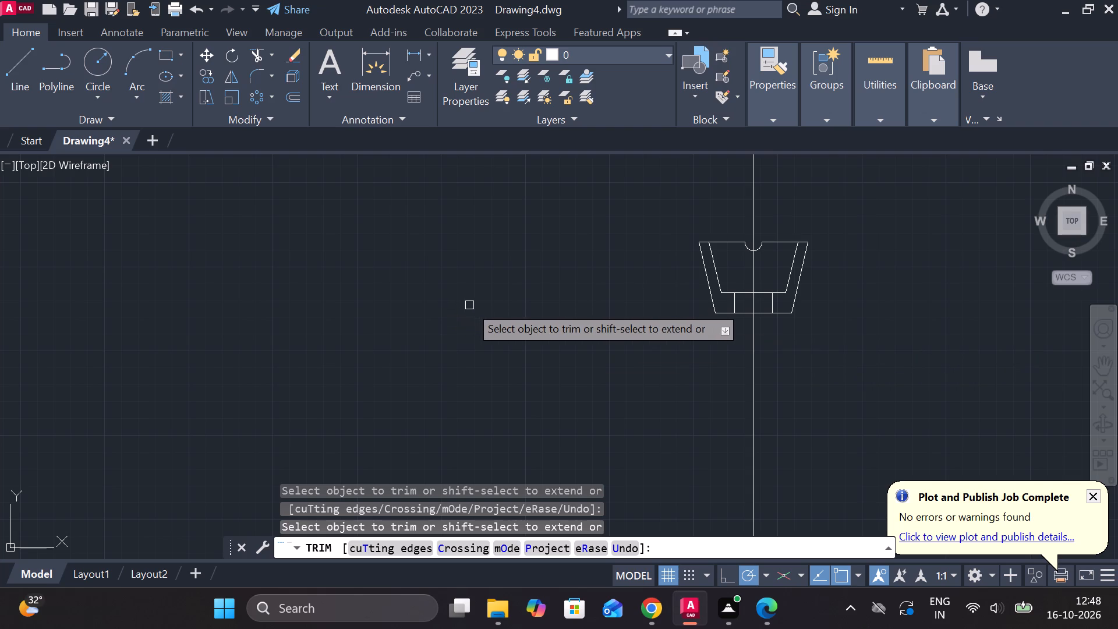
pyautogui.press('Escape')
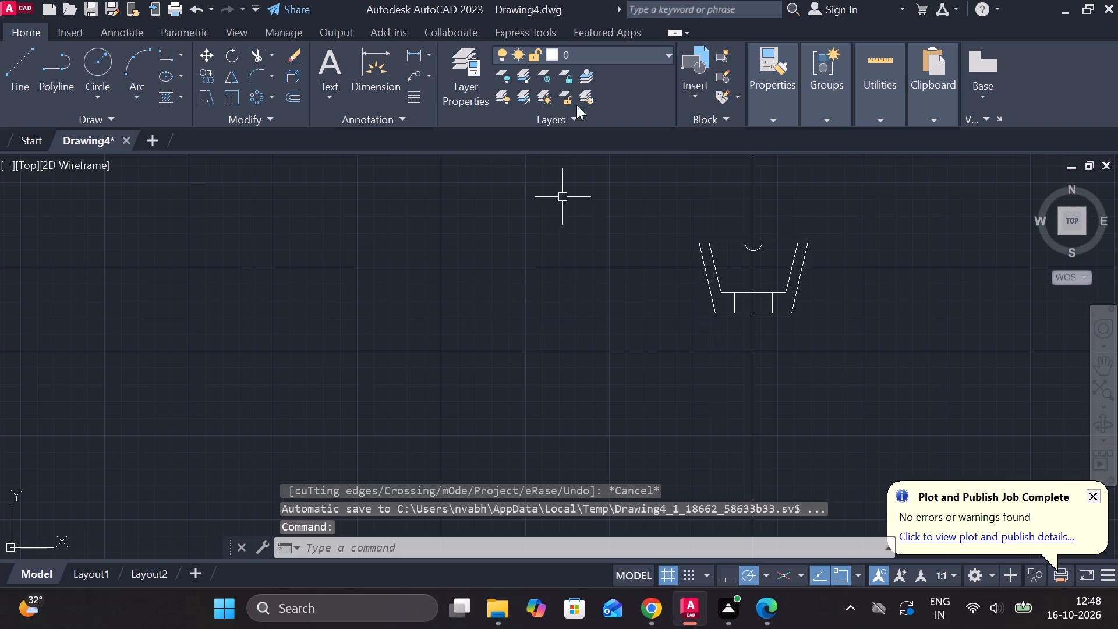
# Add a linear dimension for the full width of the upper edge and move its dimension line closer to the profile.
pyautogui.click(427, 56)
pyautogui.click(438, 90)
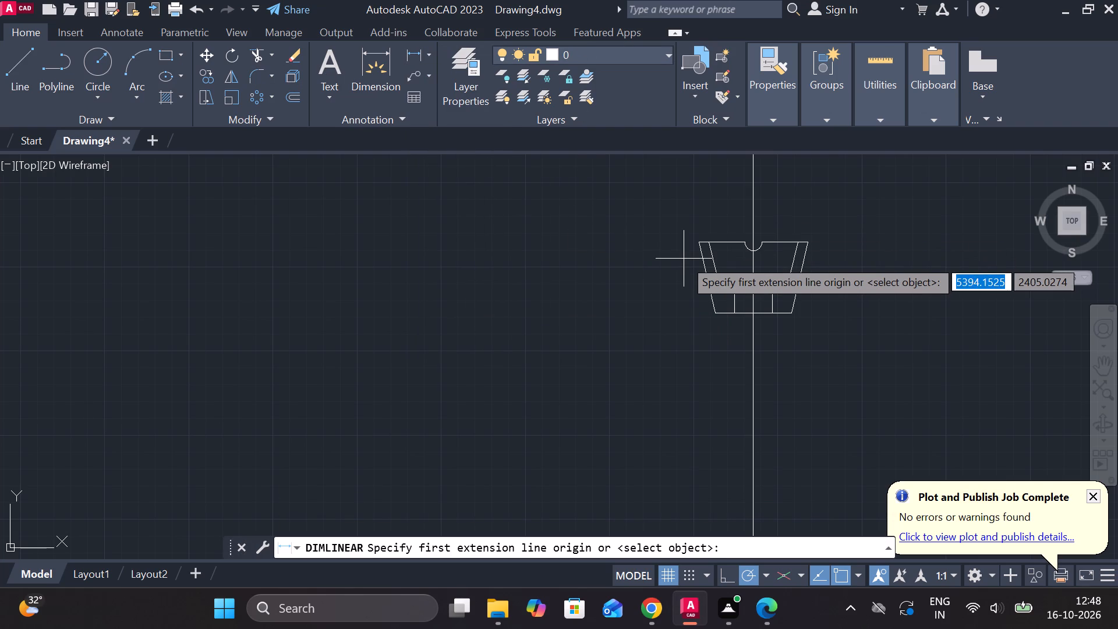
pyautogui.click(698, 241)
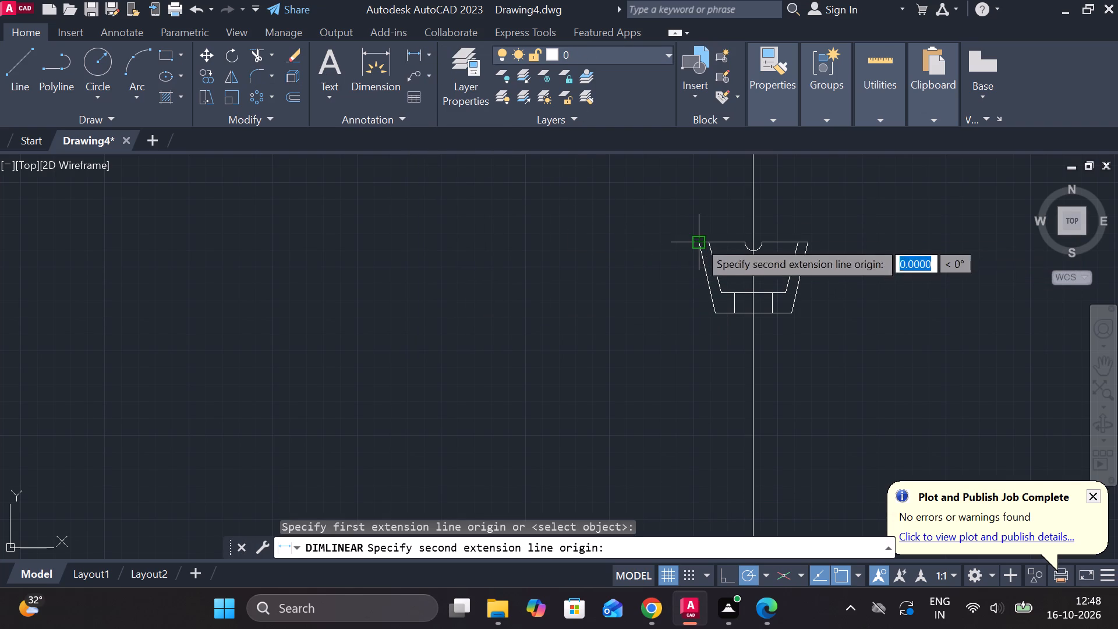
pyautogui.click(805, 238)
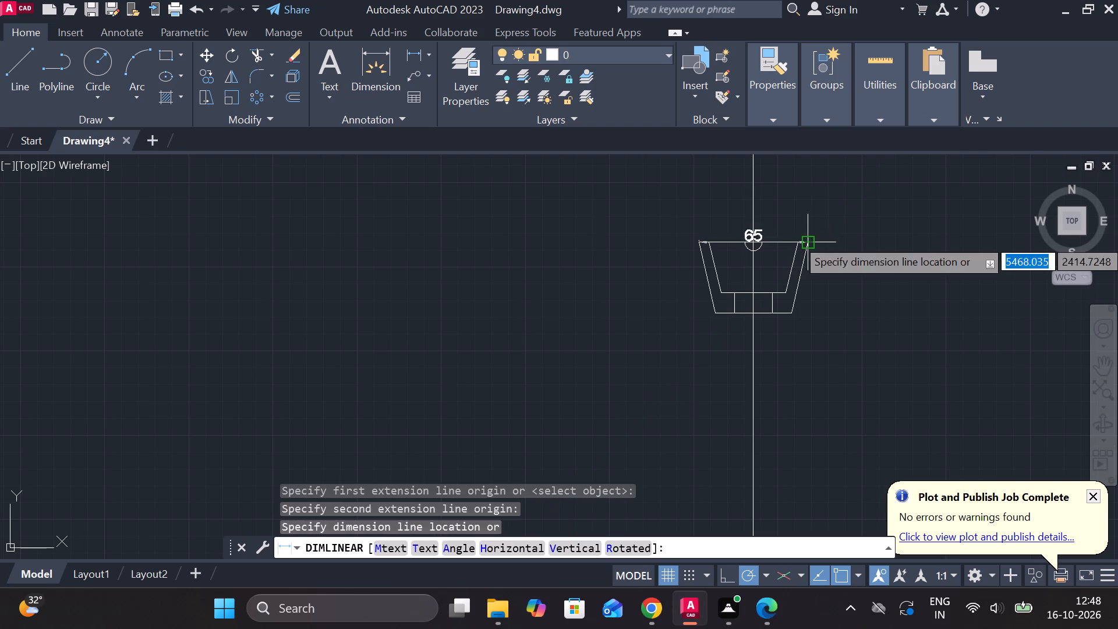
pyautogui.click(782, 188)
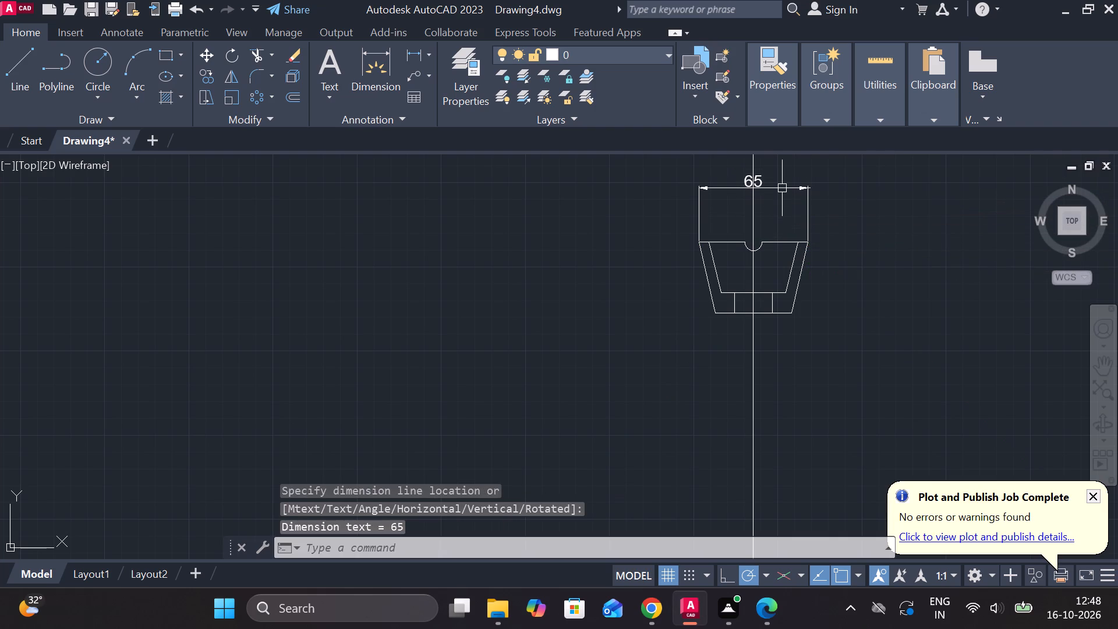
pyautogui.click(744, 187)
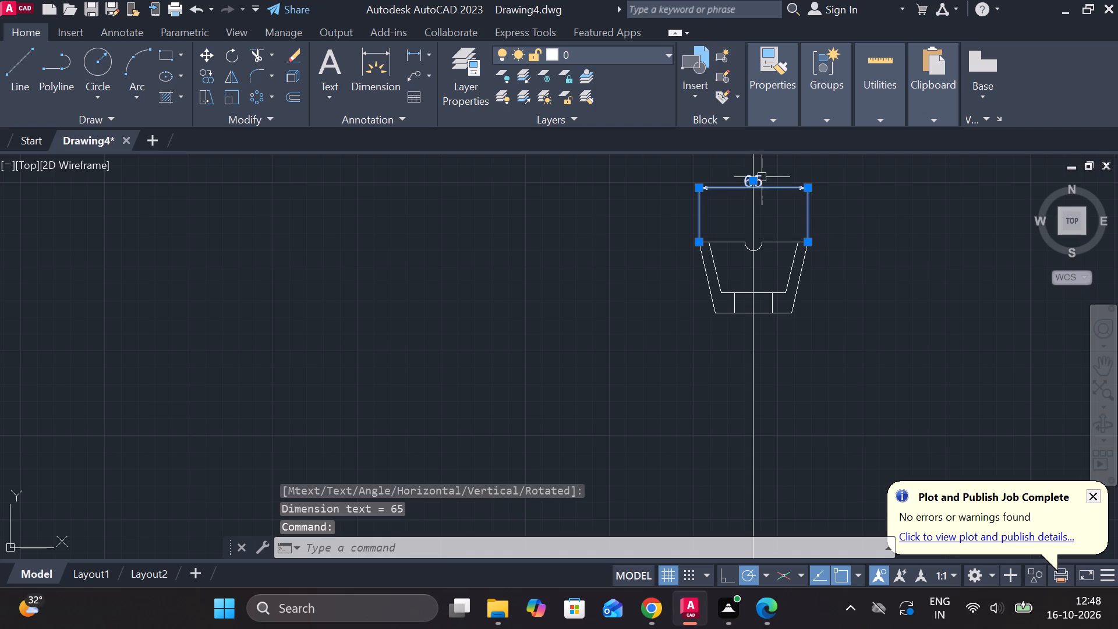
pyautogui.click(753, 181)
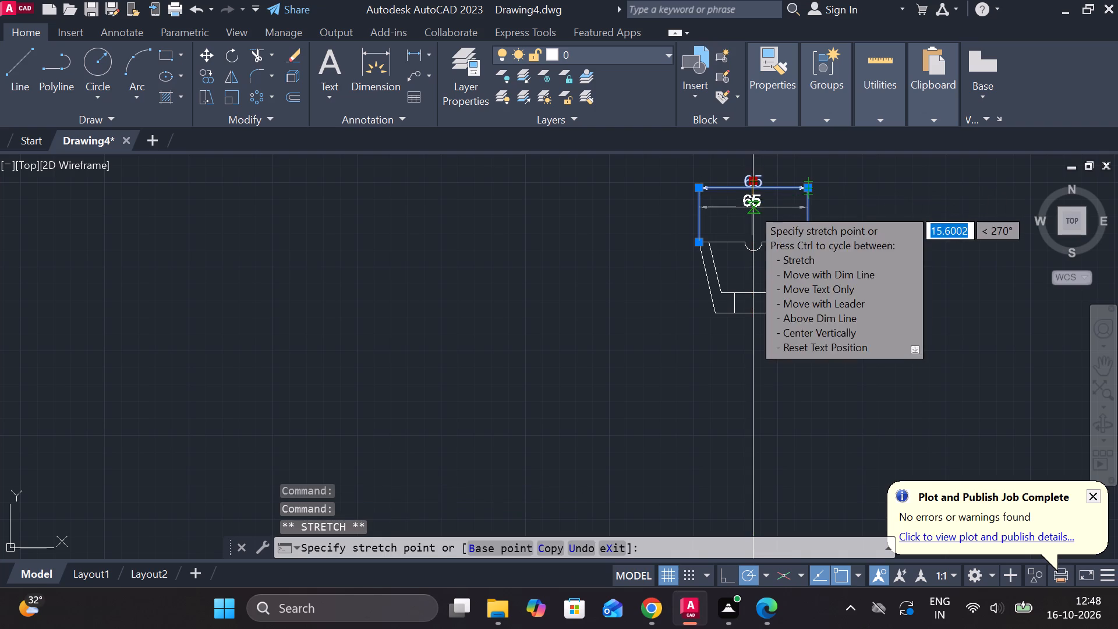
pyautogui.click(752, 207)
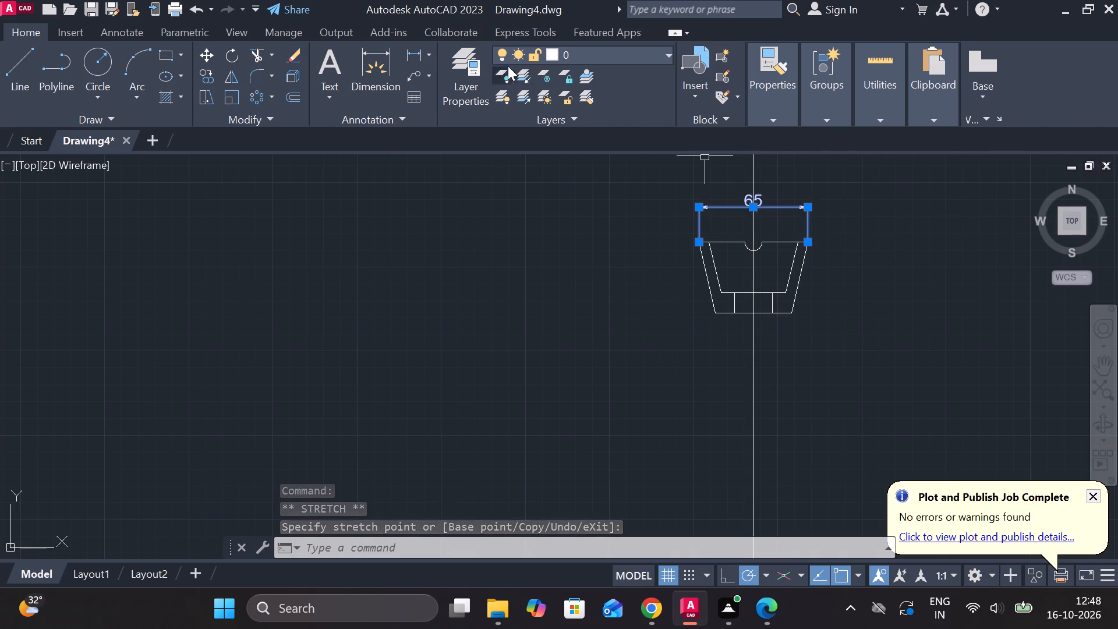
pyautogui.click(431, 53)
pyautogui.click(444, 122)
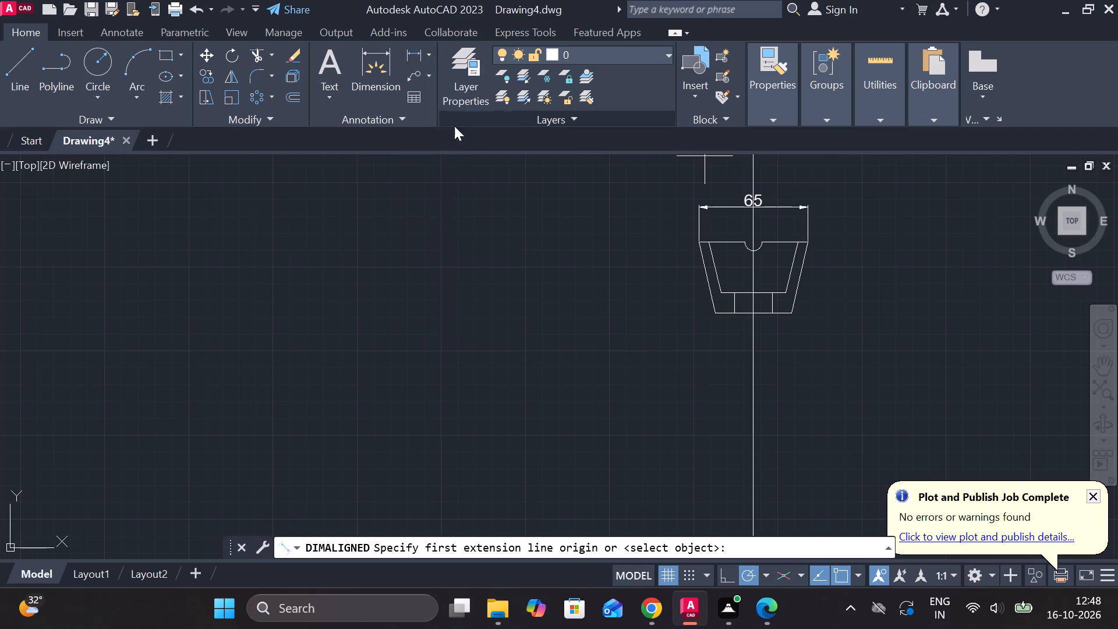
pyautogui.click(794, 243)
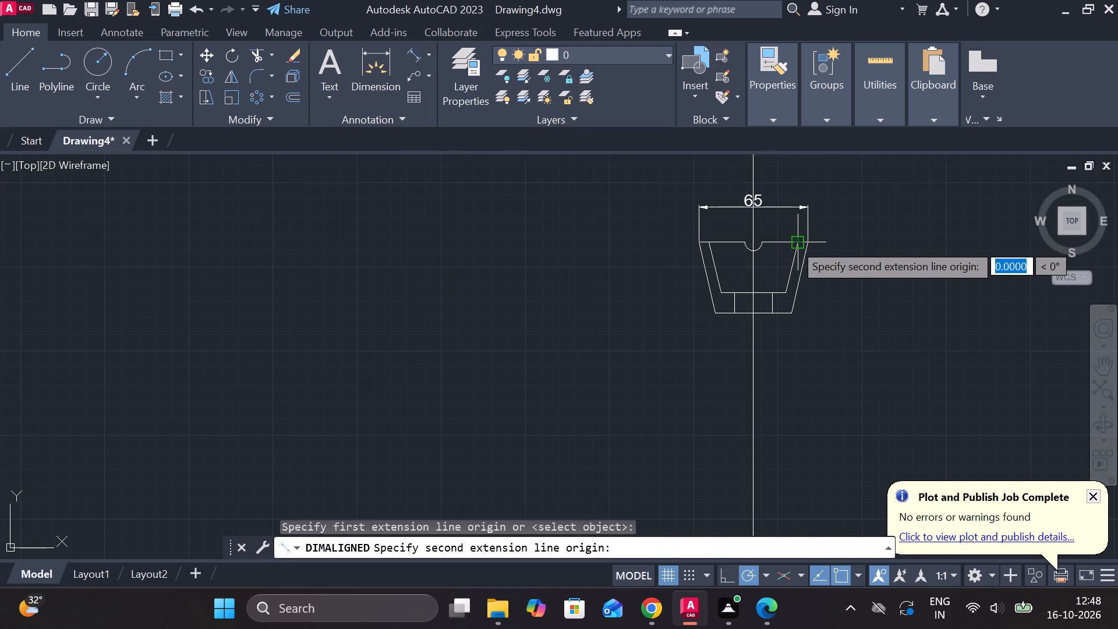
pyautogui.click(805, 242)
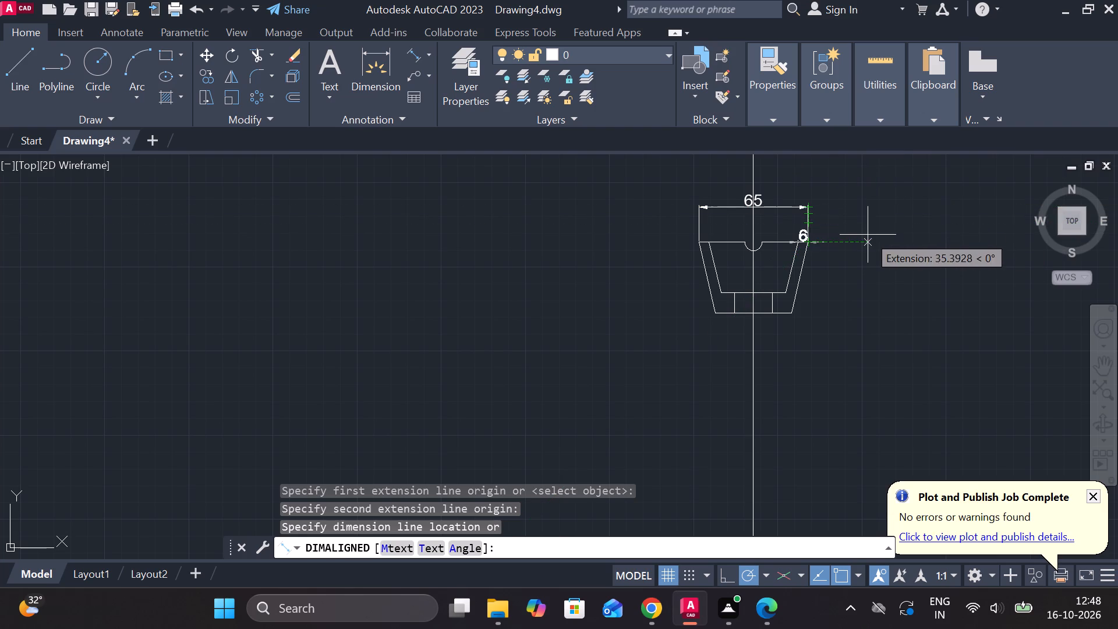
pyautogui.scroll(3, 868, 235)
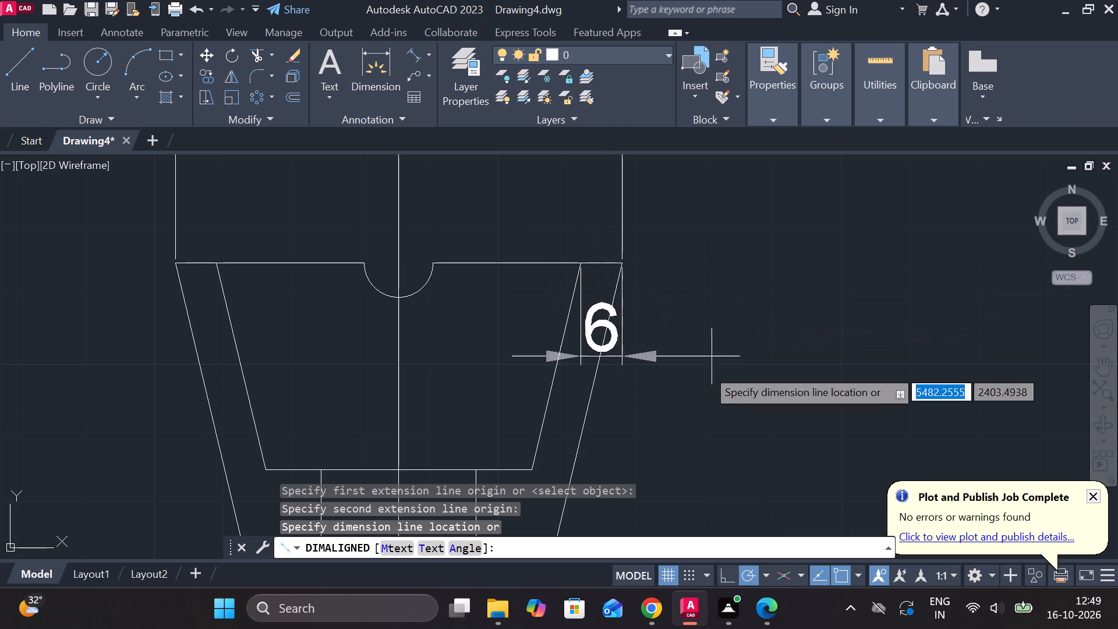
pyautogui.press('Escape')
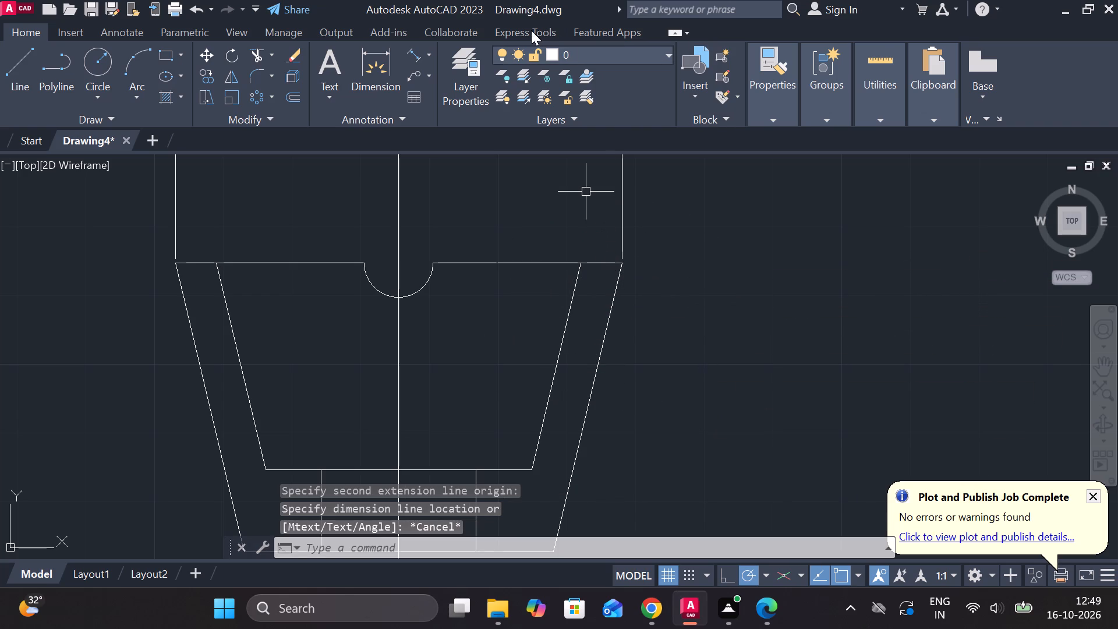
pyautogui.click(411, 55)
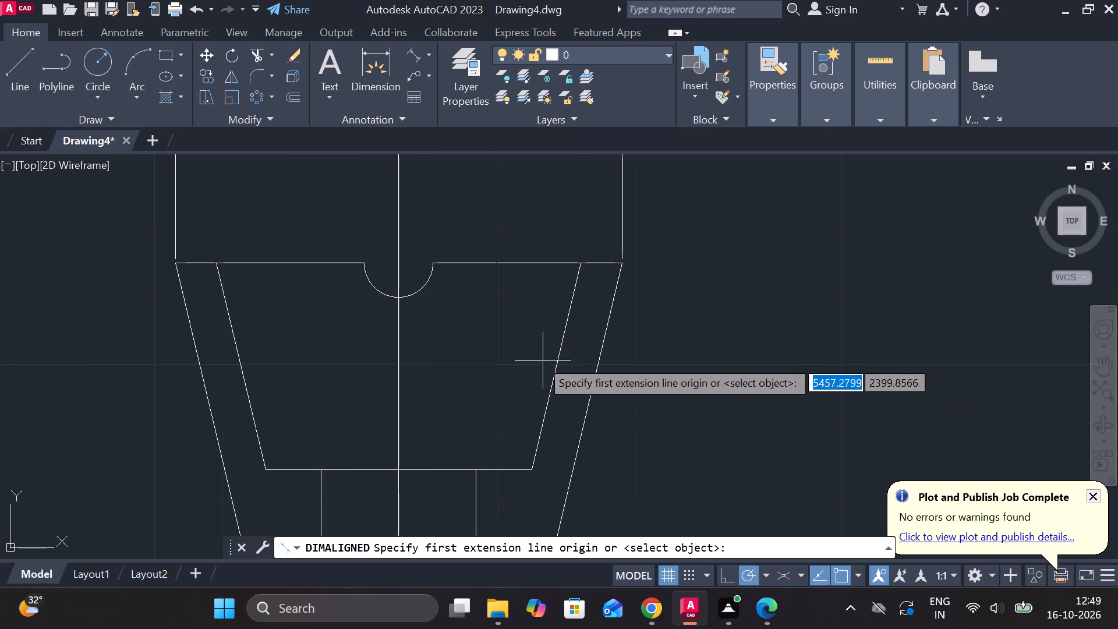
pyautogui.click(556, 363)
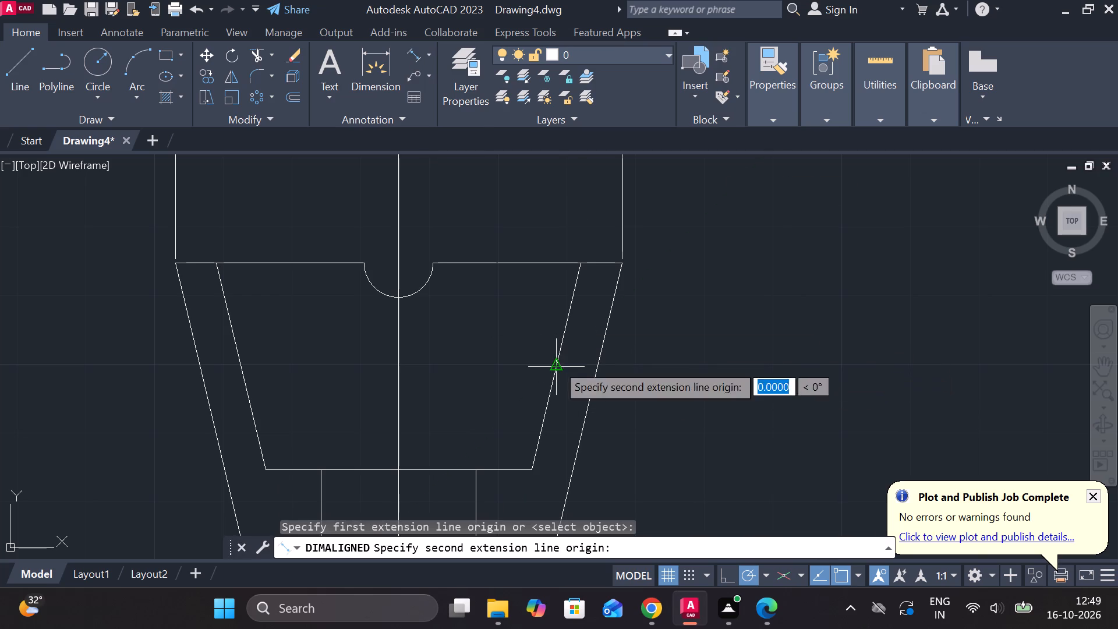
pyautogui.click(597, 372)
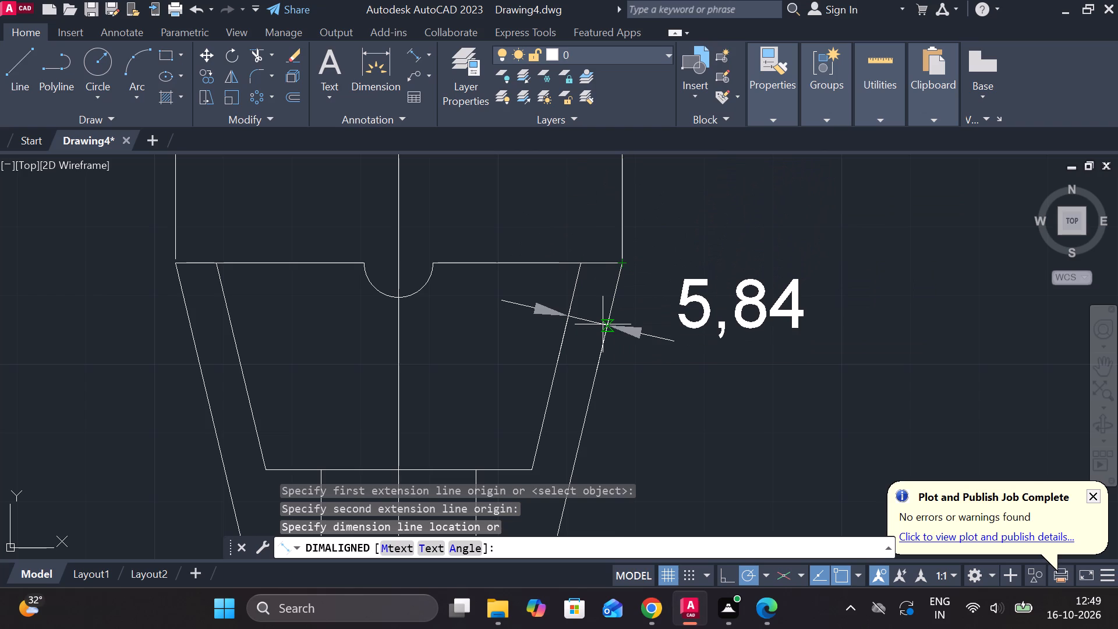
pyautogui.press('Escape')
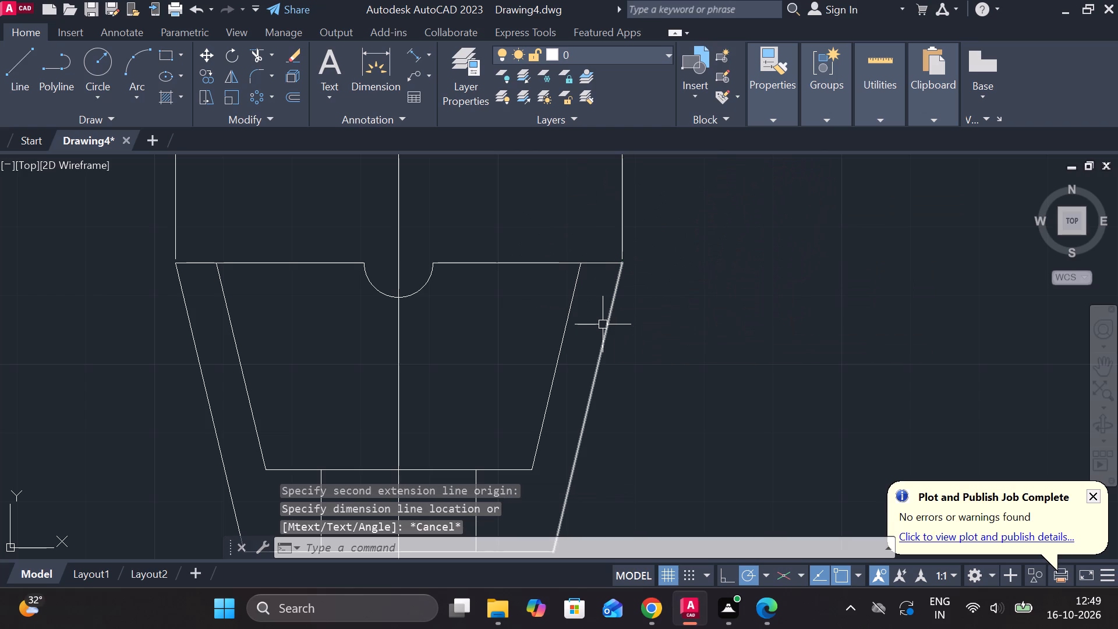
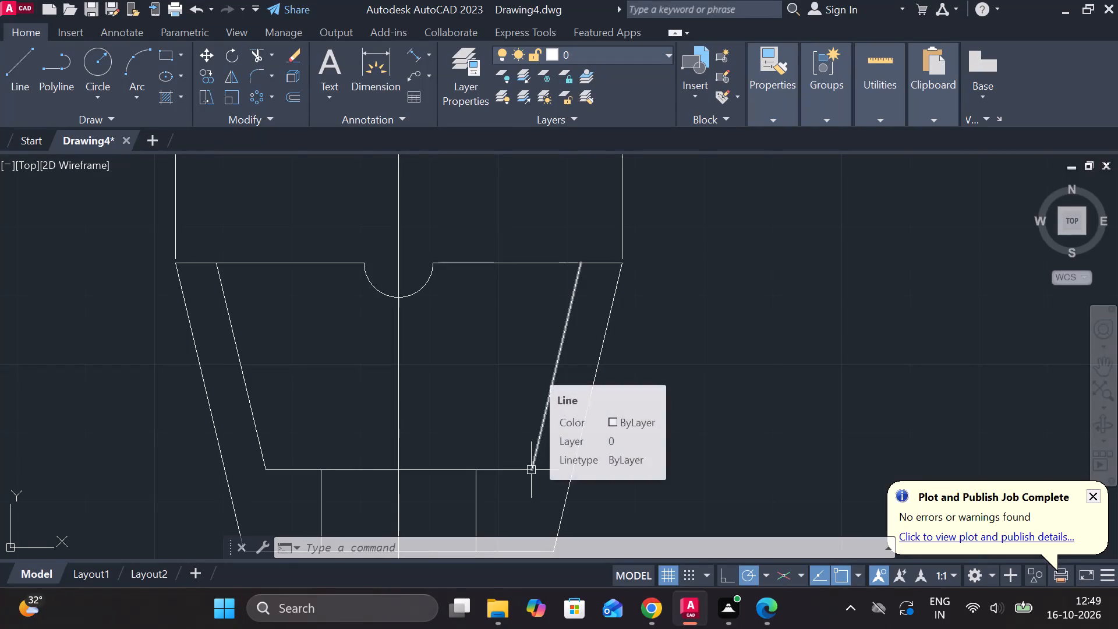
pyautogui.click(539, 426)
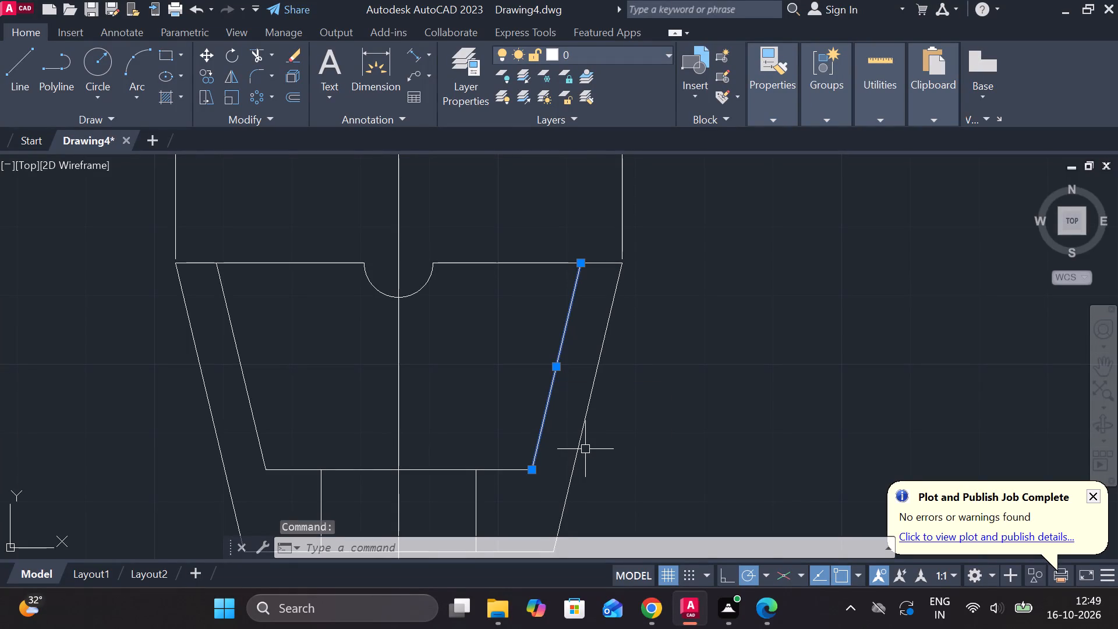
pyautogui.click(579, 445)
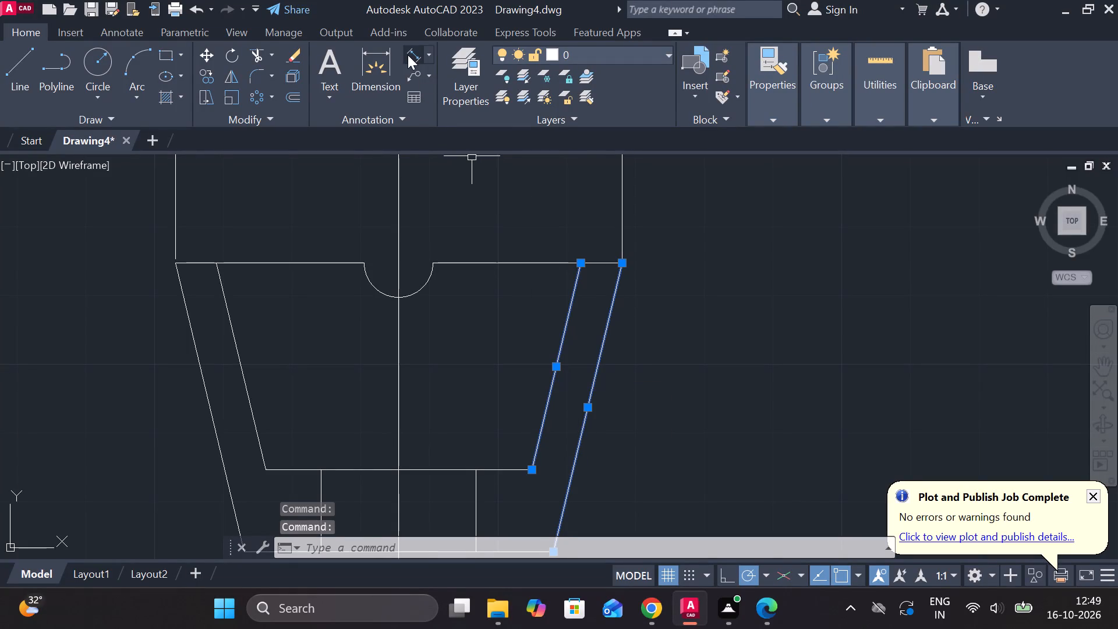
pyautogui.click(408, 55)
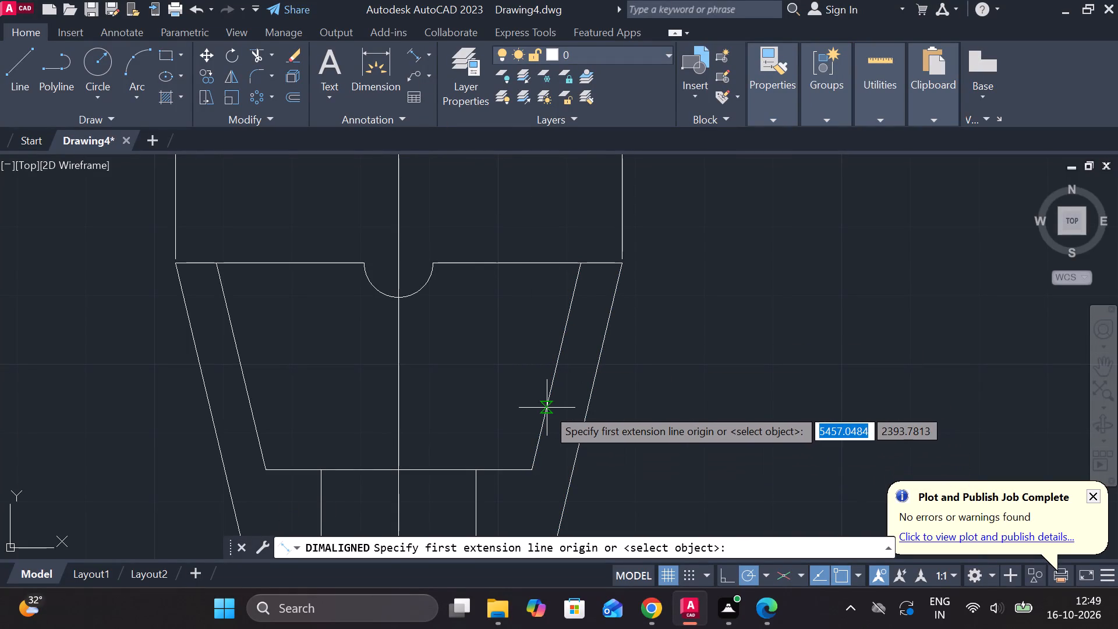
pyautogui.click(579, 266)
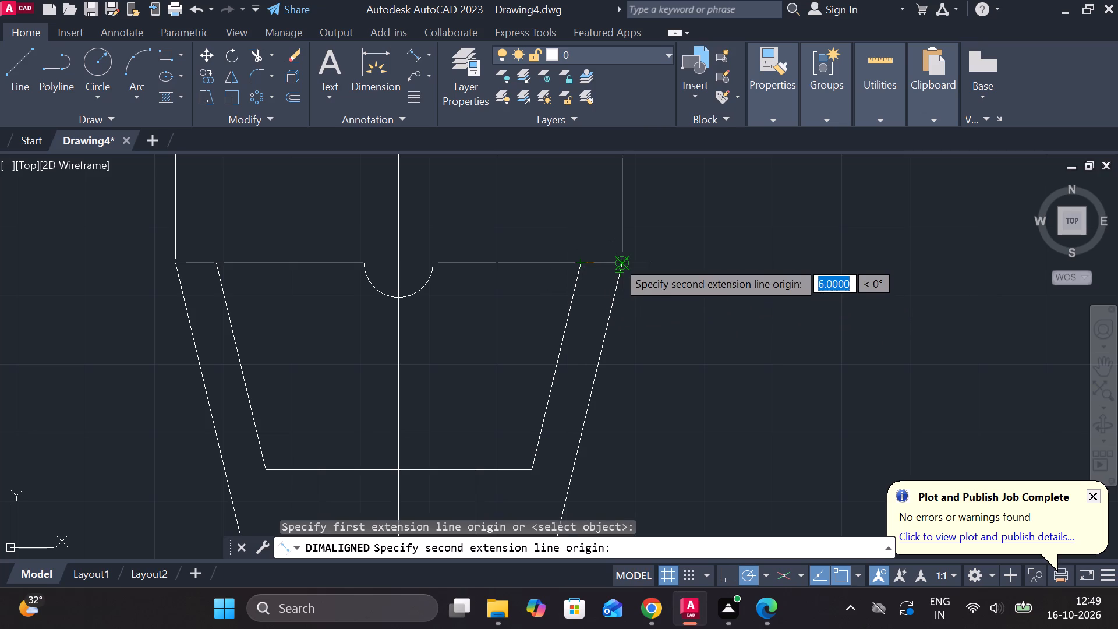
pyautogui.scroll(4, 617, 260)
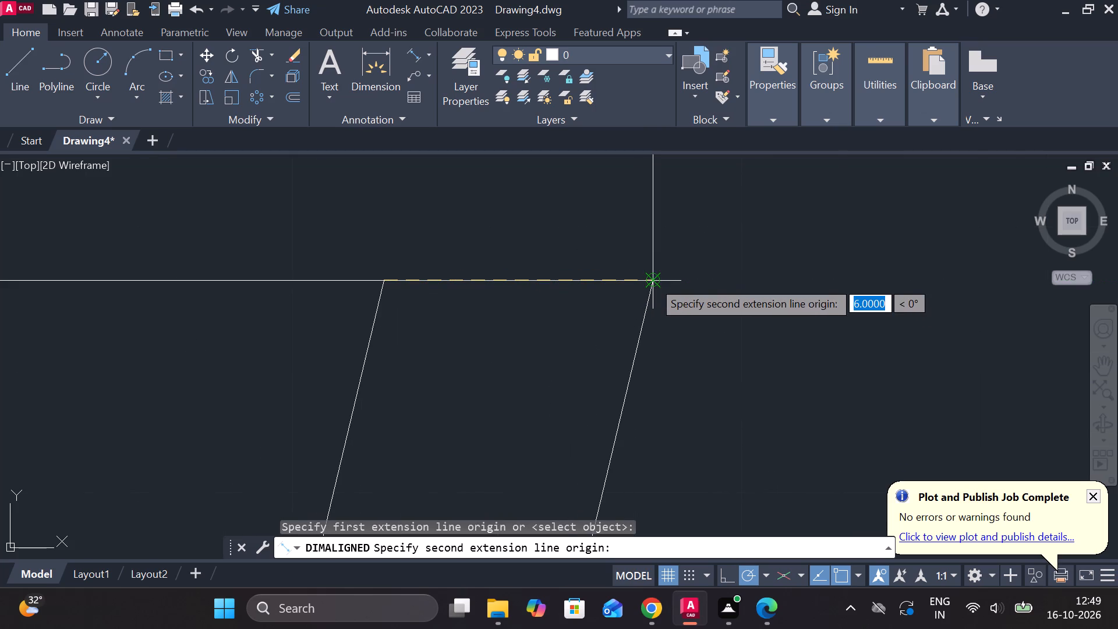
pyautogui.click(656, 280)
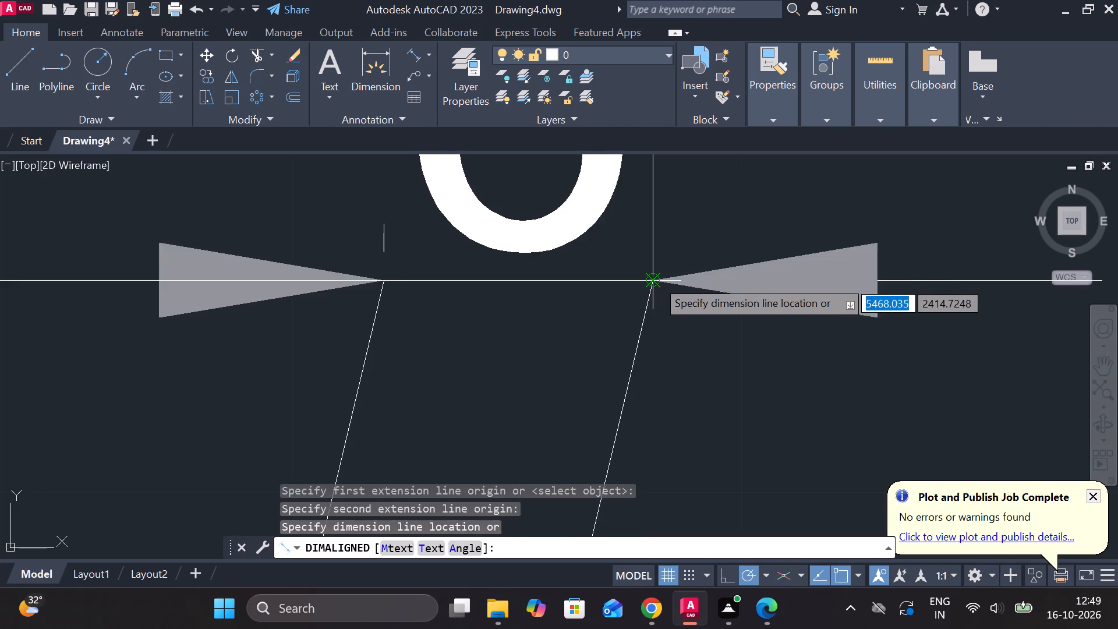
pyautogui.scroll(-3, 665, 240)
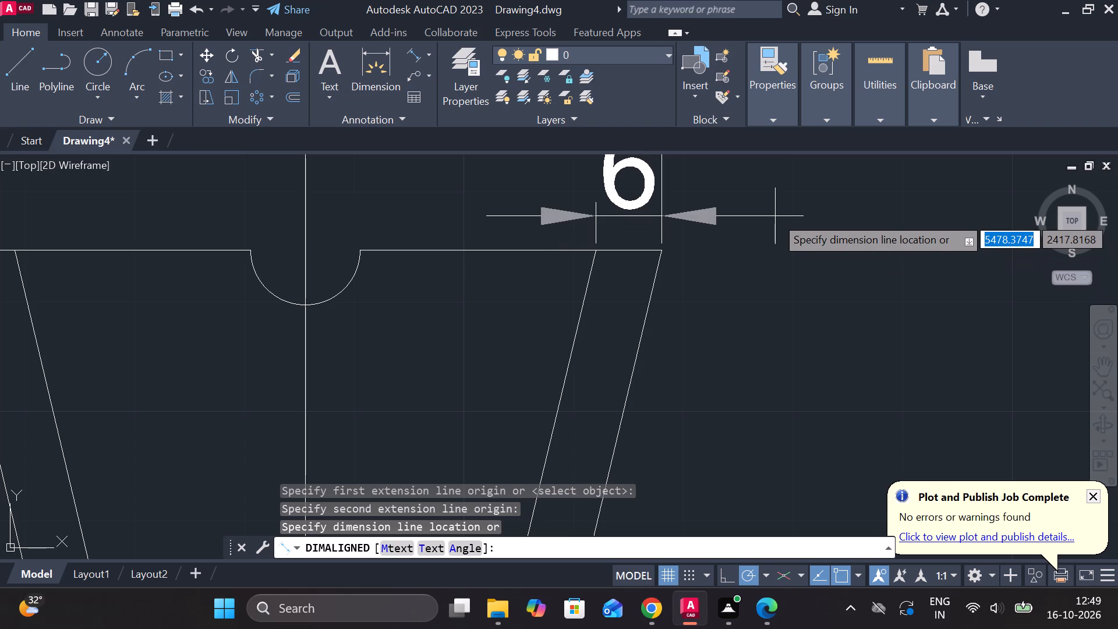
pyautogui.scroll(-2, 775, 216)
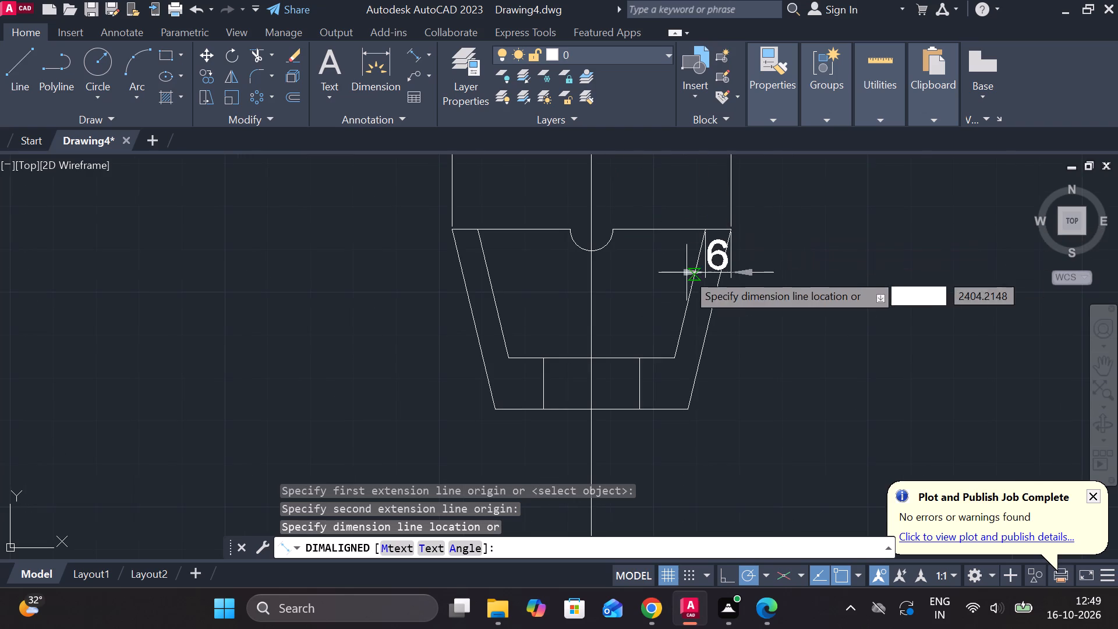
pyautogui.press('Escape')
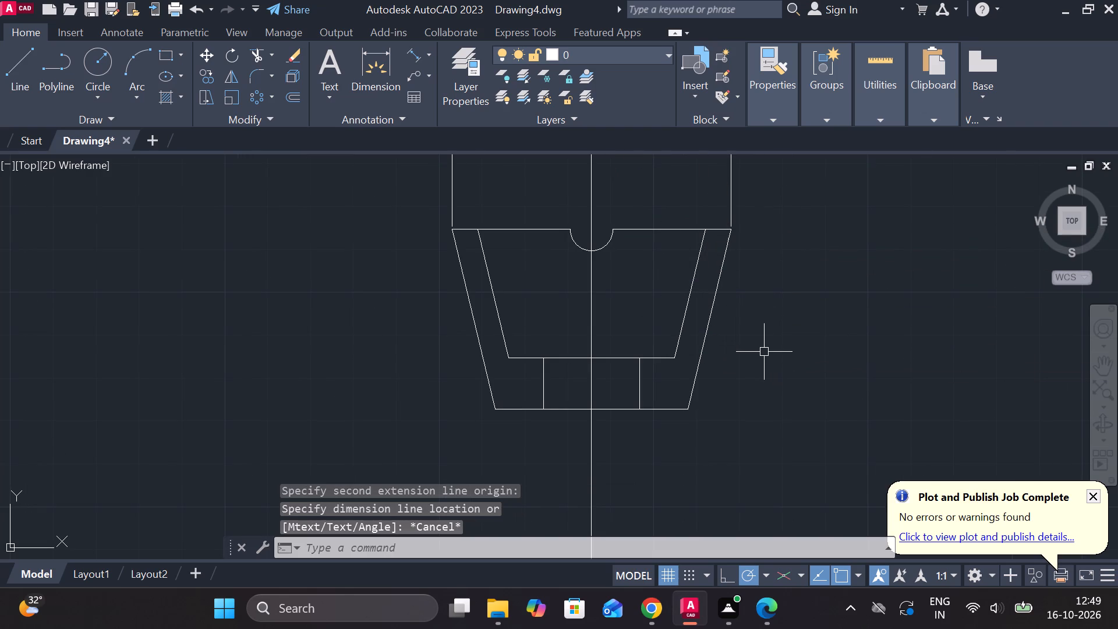
# Check the perpendicular distance between the right inner and outer slanted lines using an aligned dimension, without placing it.
pyautogui.click(416, 58)
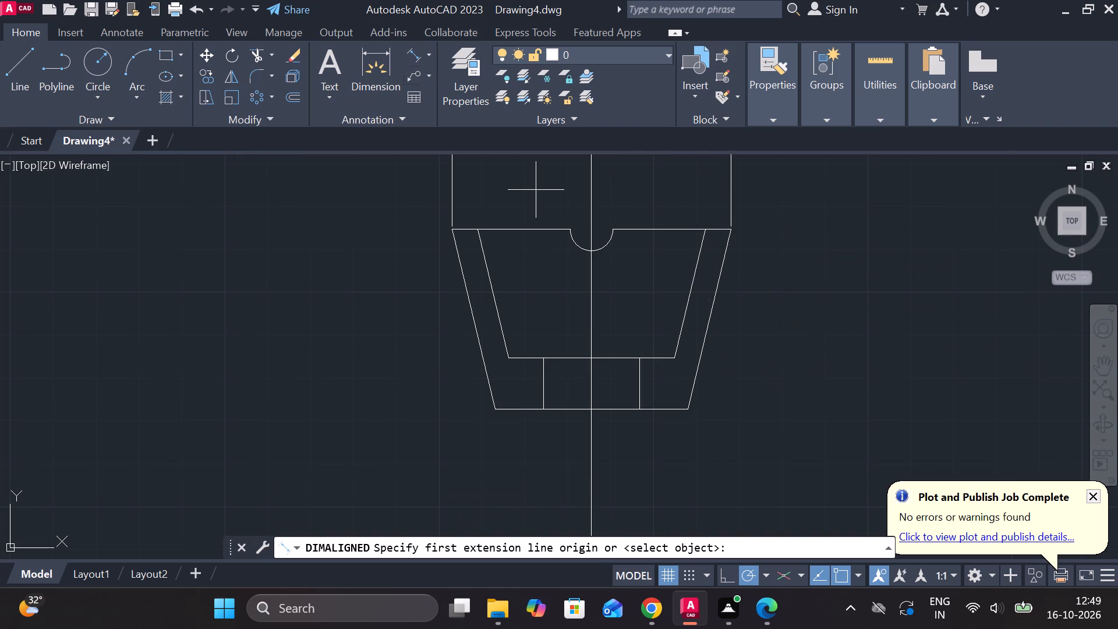
pyautogui.click(689, 290)
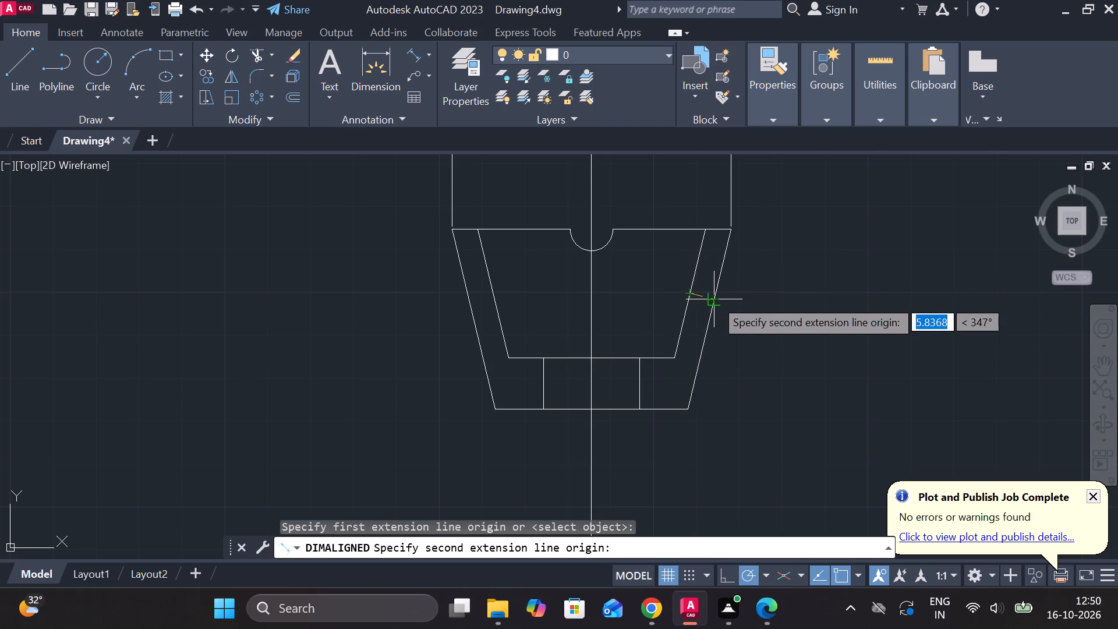
pyautogui.click(717, 296)
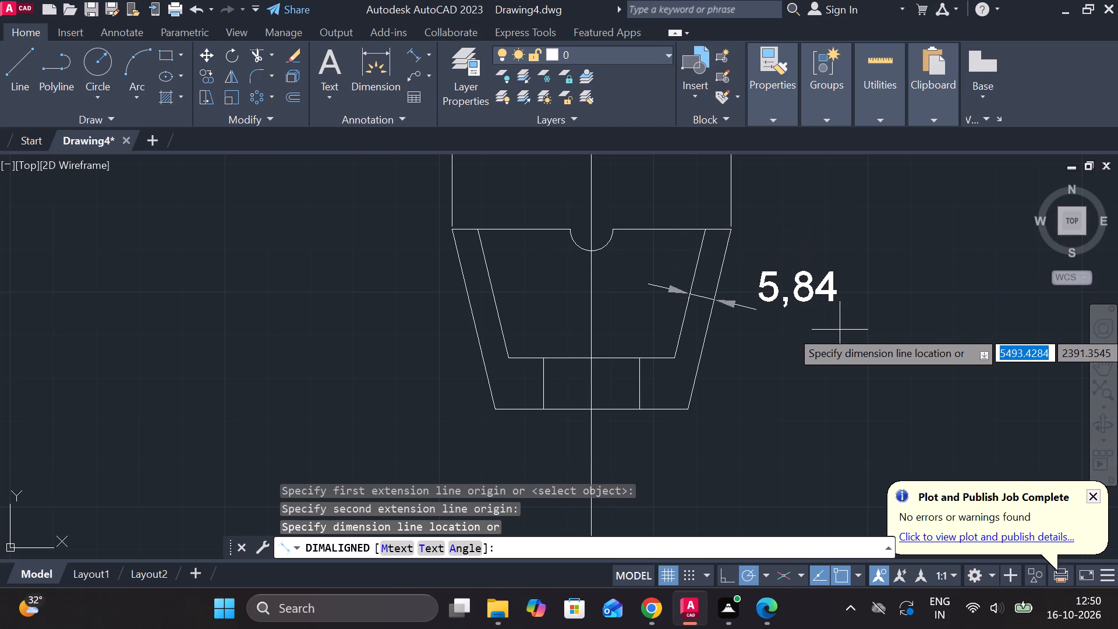
pyautogui.hotkey('ctrl', 'z')
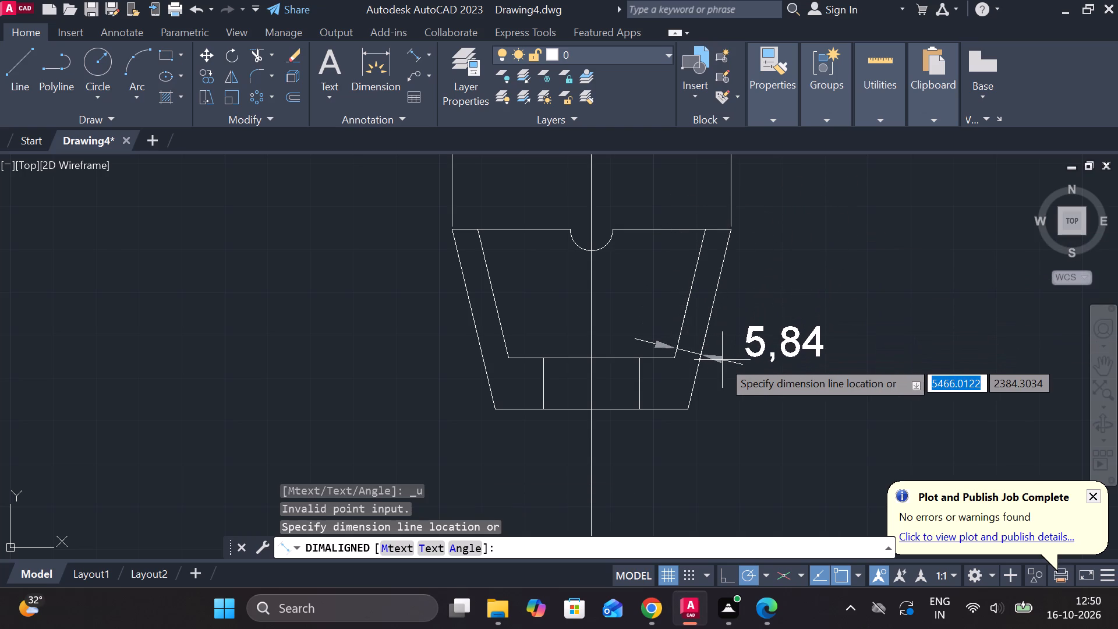
pyautogui.press('Escape')
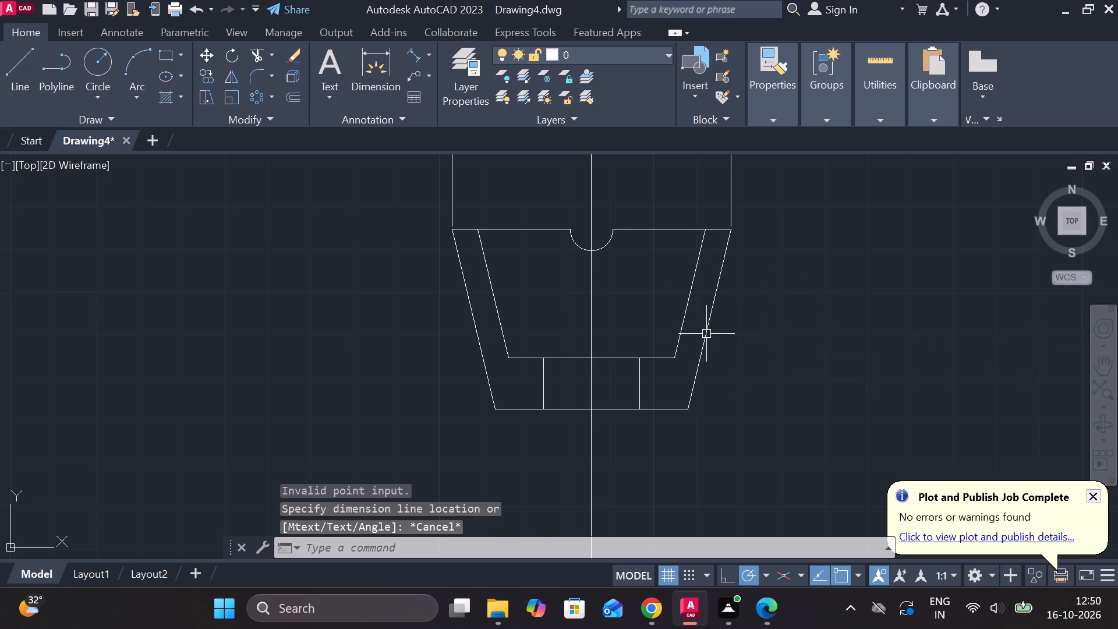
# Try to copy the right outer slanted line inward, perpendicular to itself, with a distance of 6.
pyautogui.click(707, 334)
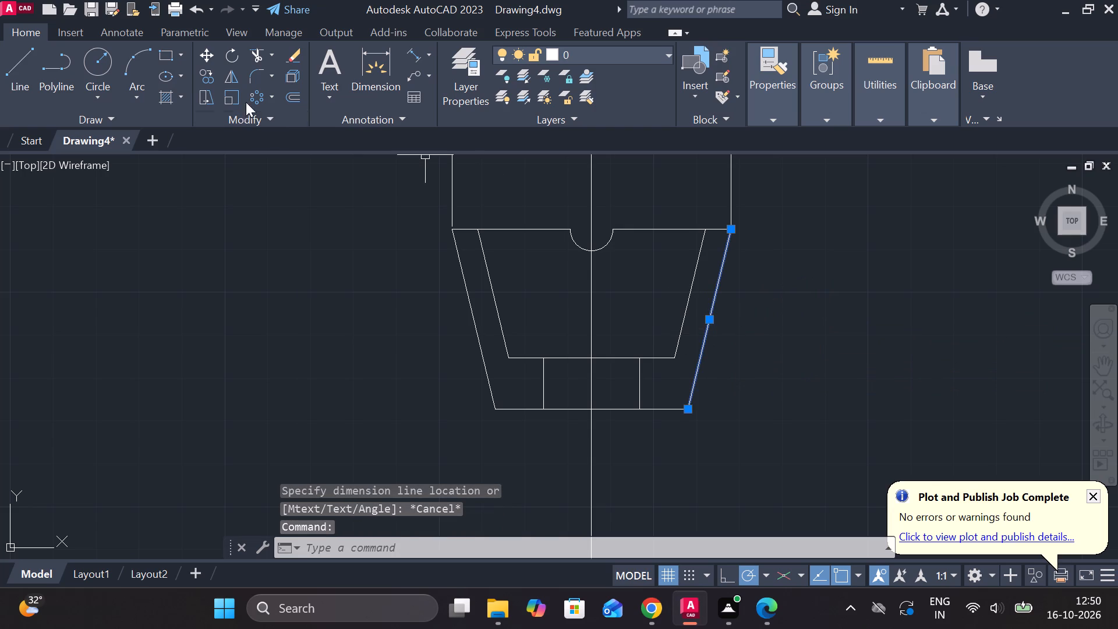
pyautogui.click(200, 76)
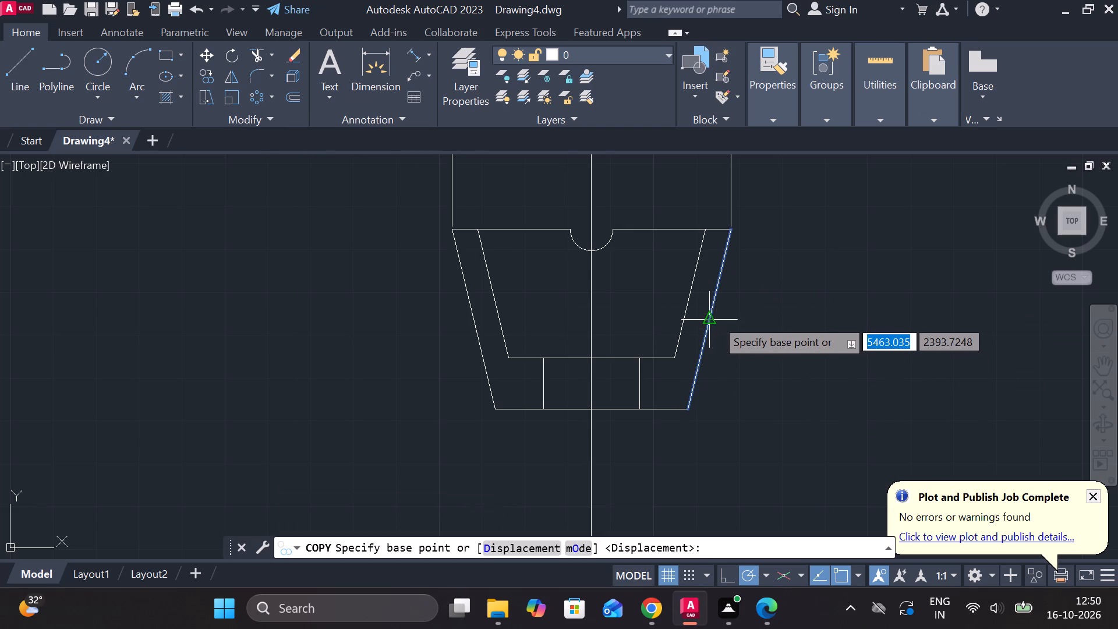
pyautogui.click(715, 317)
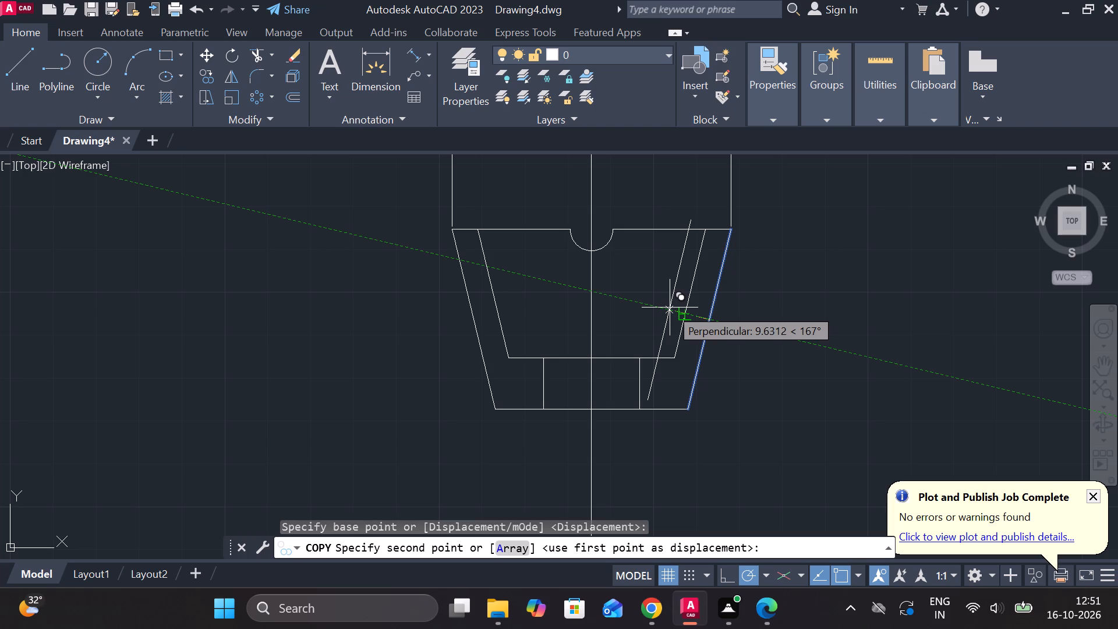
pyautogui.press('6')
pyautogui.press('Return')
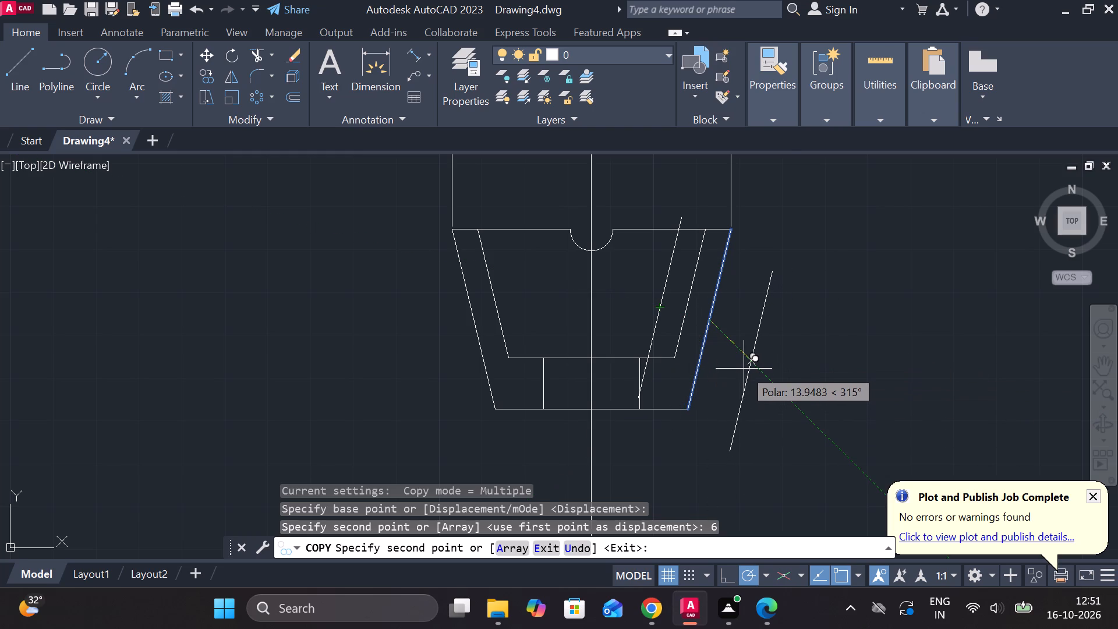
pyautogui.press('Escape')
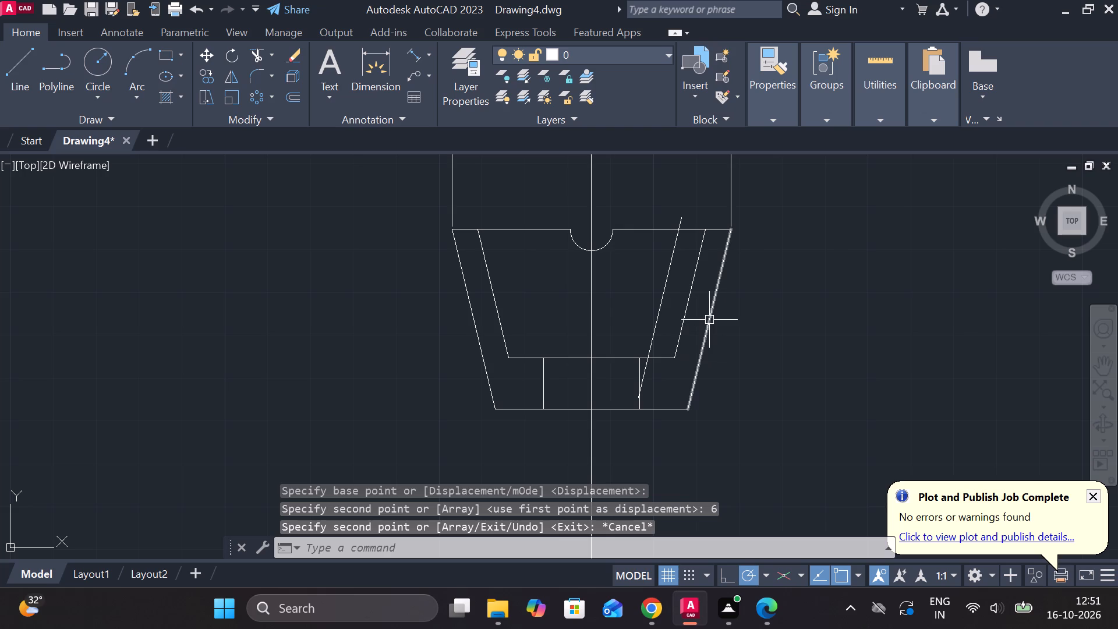
# Check the perpendicular distance from the copied line to the right outer slanted line using an aligned dimension, without placing it.
pyautogui.click(415, 54)
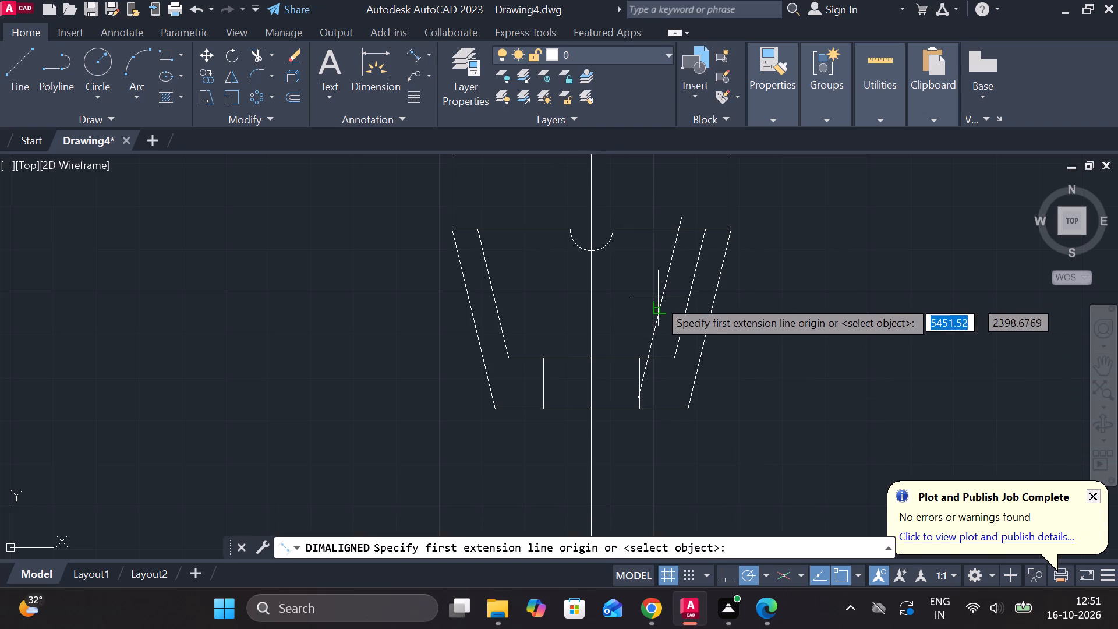
pyautogui.click(658, 308)
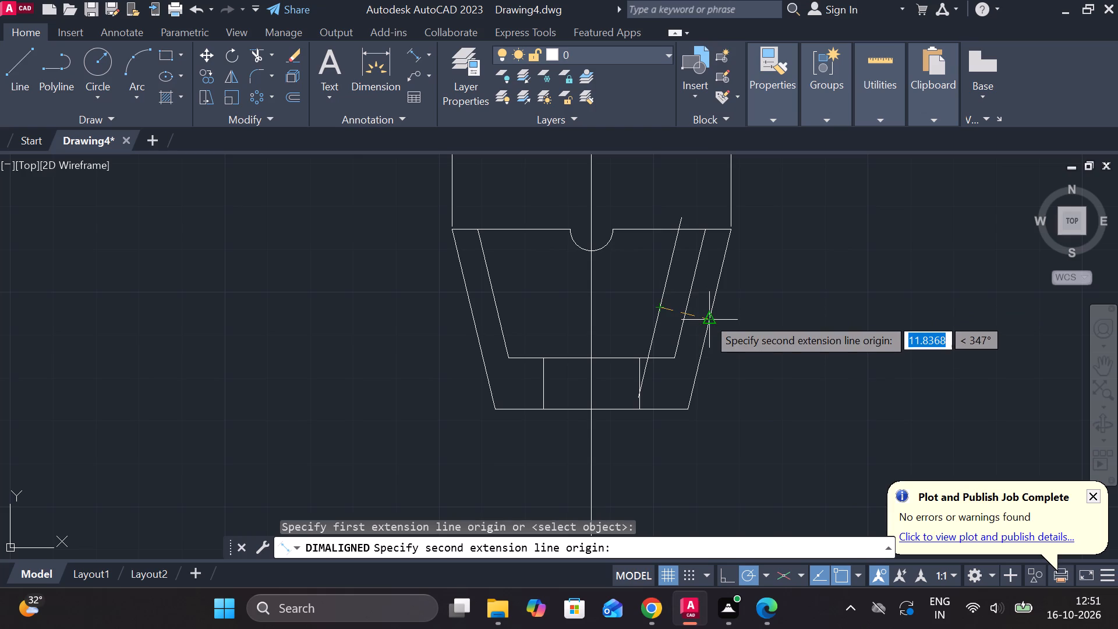
pyautogui.click(707, 317)
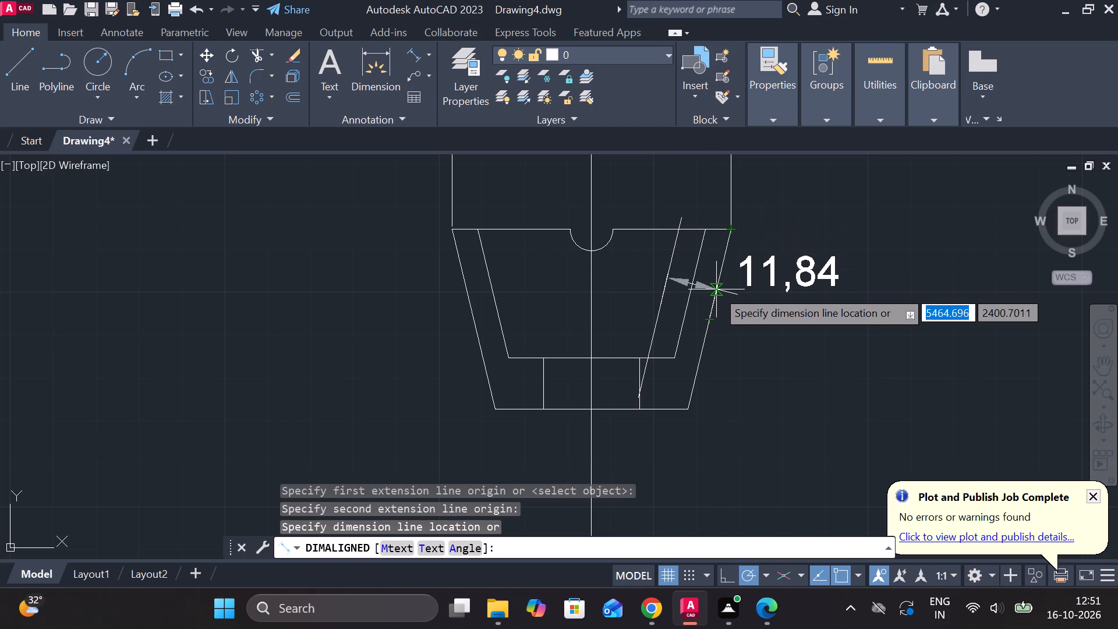
pyautogui.press('Escape')
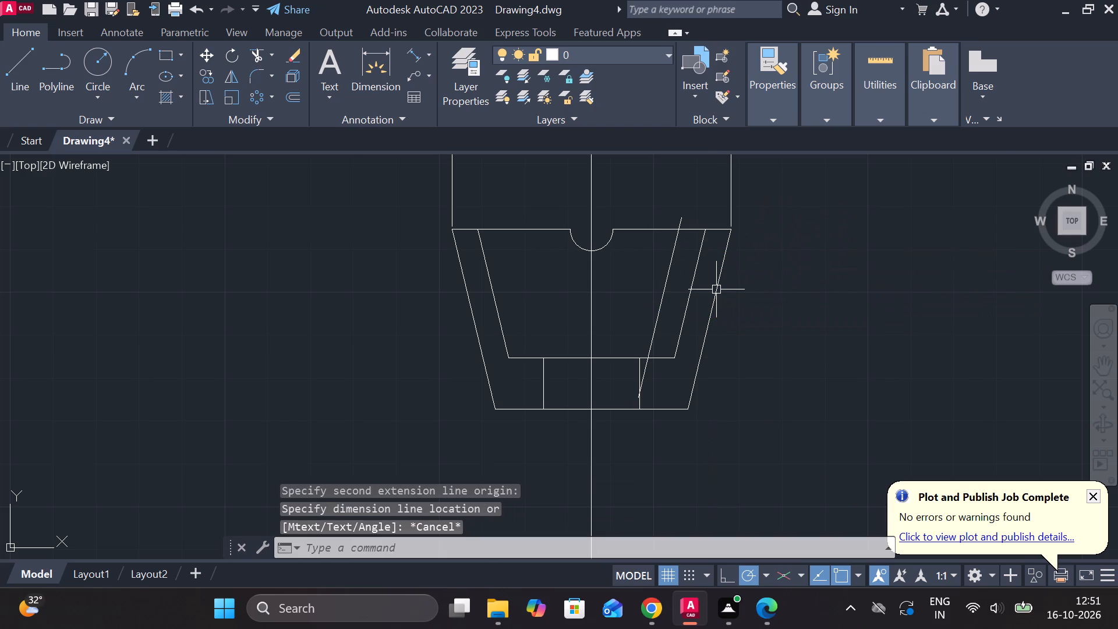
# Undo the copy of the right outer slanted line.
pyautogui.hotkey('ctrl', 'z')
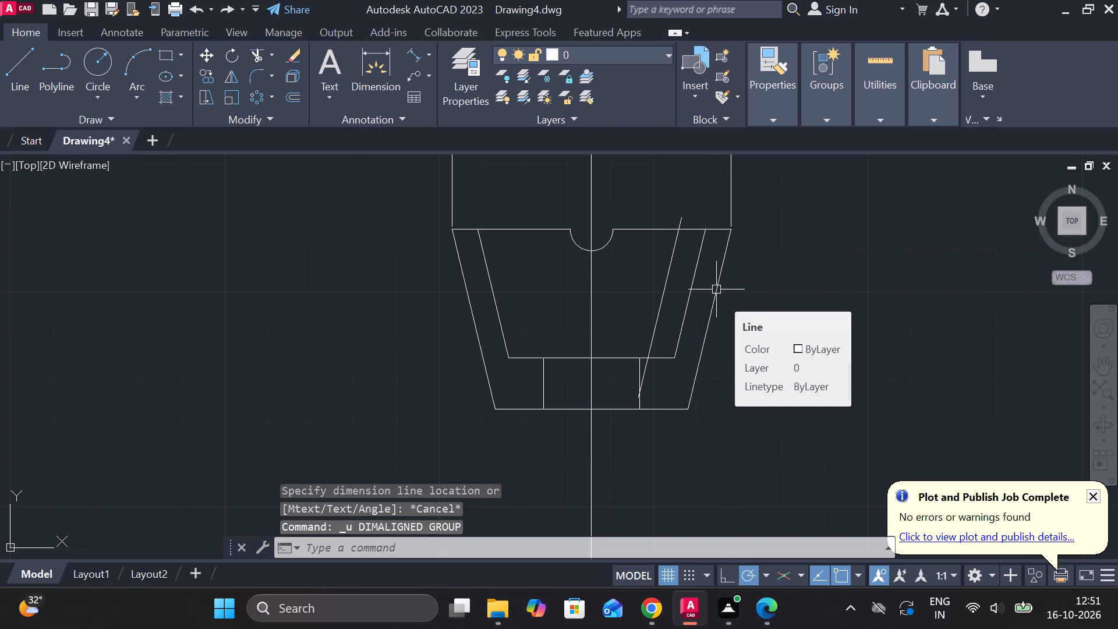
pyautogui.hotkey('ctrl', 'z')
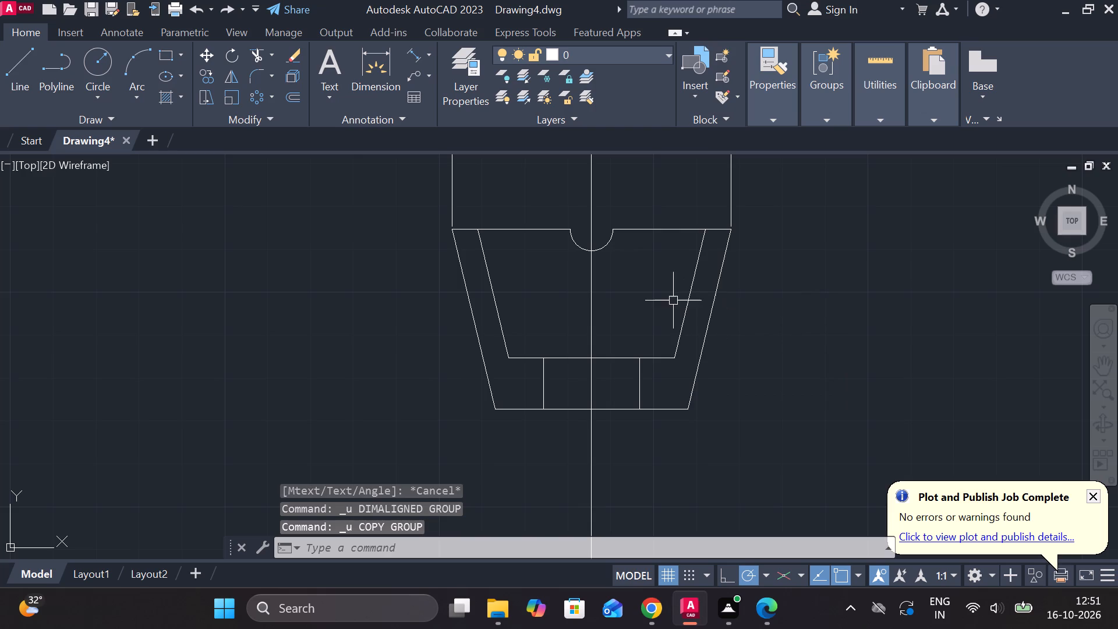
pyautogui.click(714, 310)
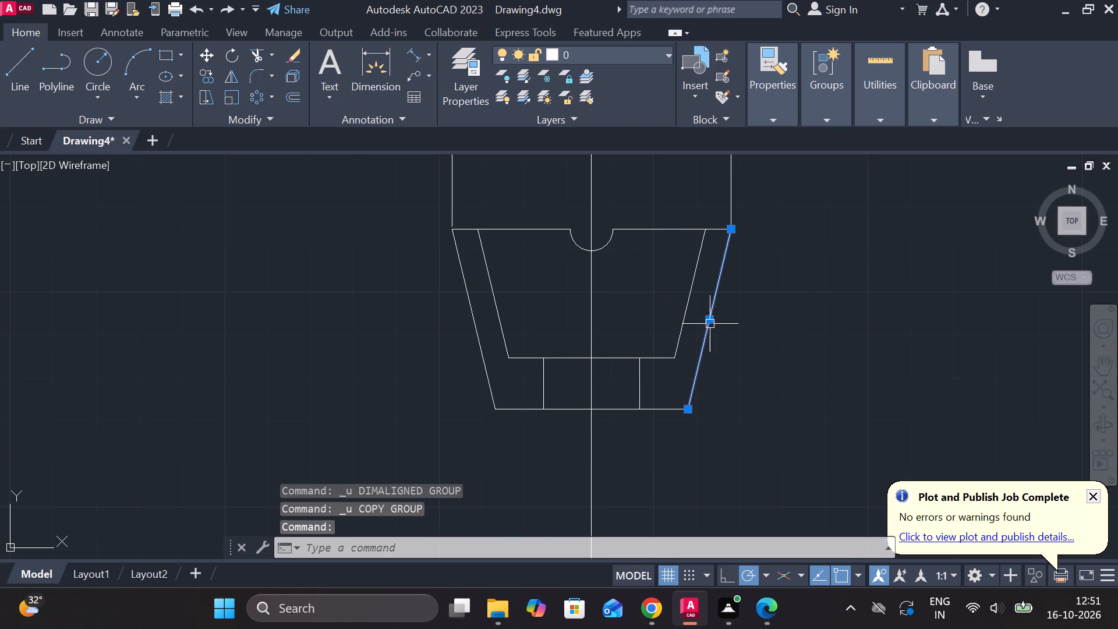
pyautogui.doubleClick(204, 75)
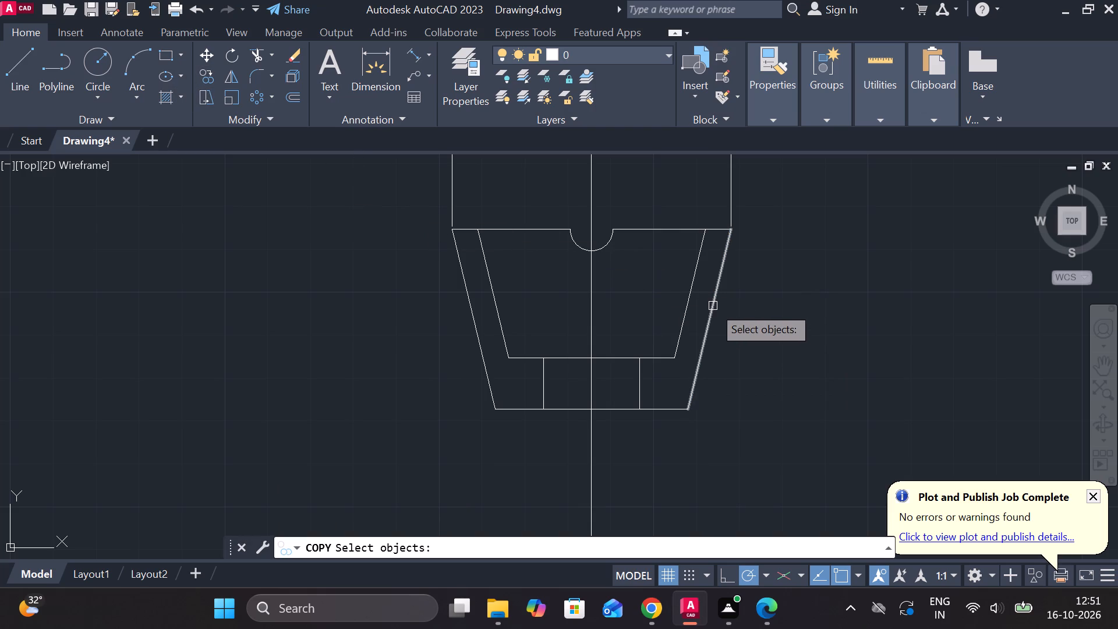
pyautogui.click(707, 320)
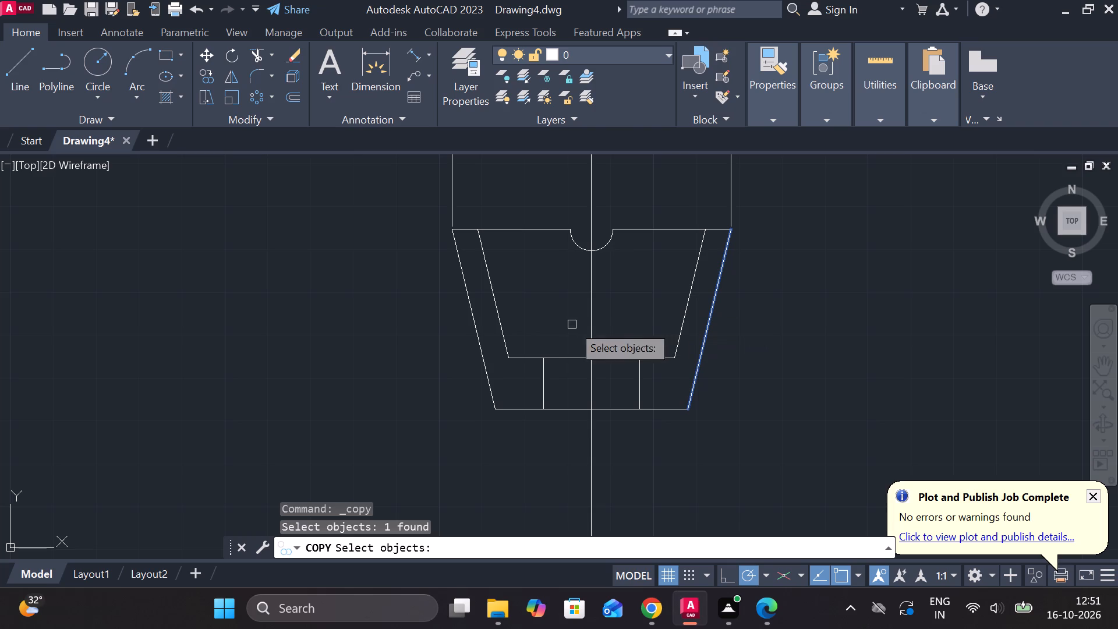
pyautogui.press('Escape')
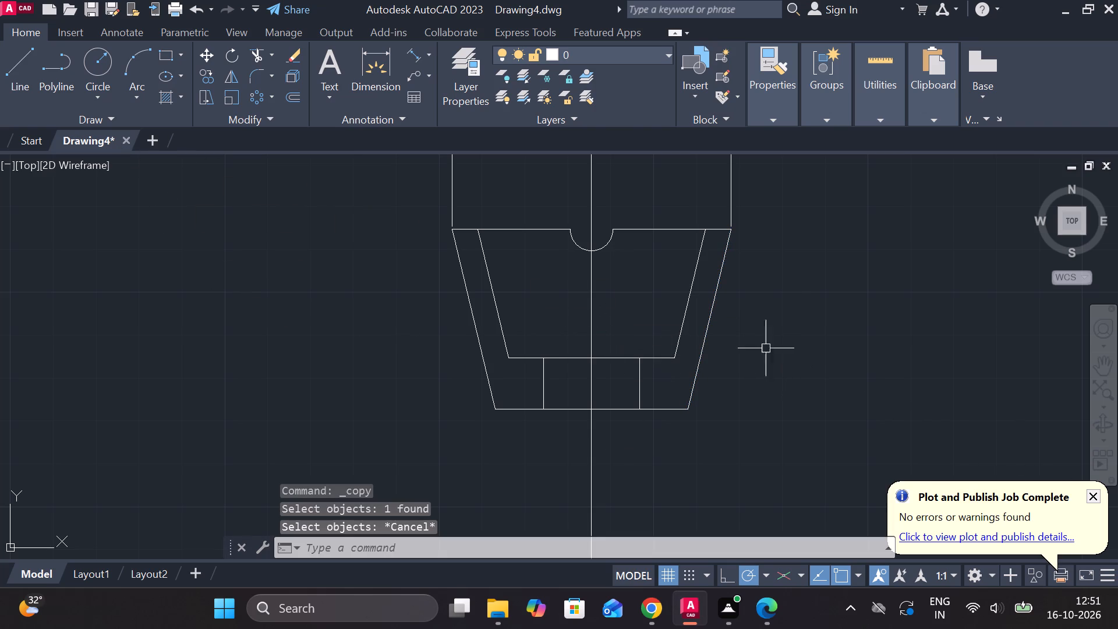
# Copy the right outer slanted line from its midpoint, 6 inward and perpendicular to itself.
pyautogui.click(705, 334)
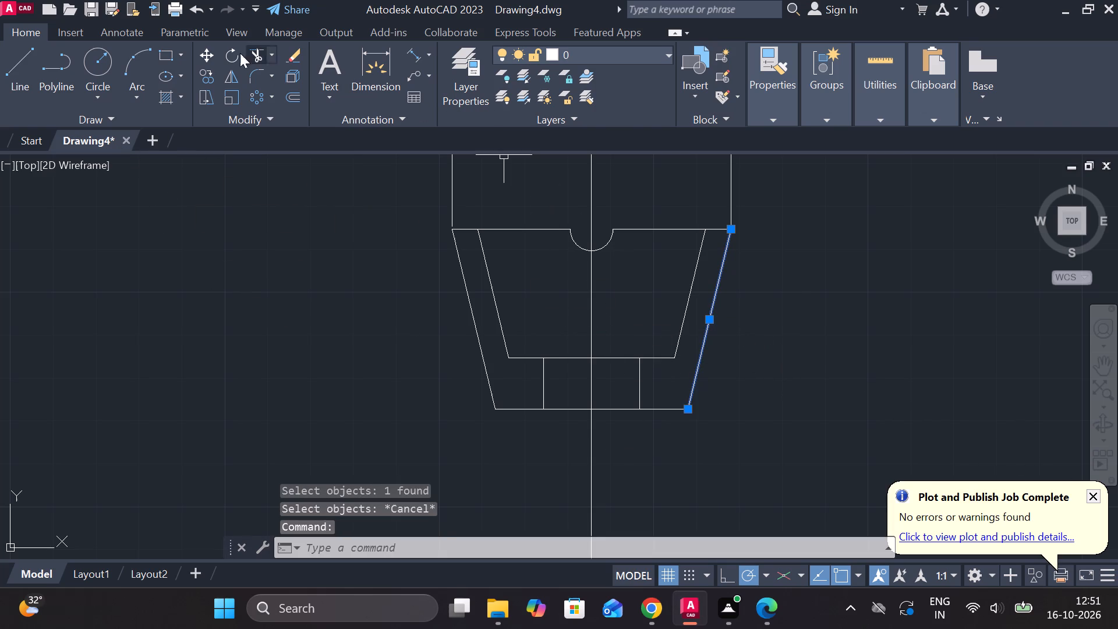
pyautogui.click(206, 71)
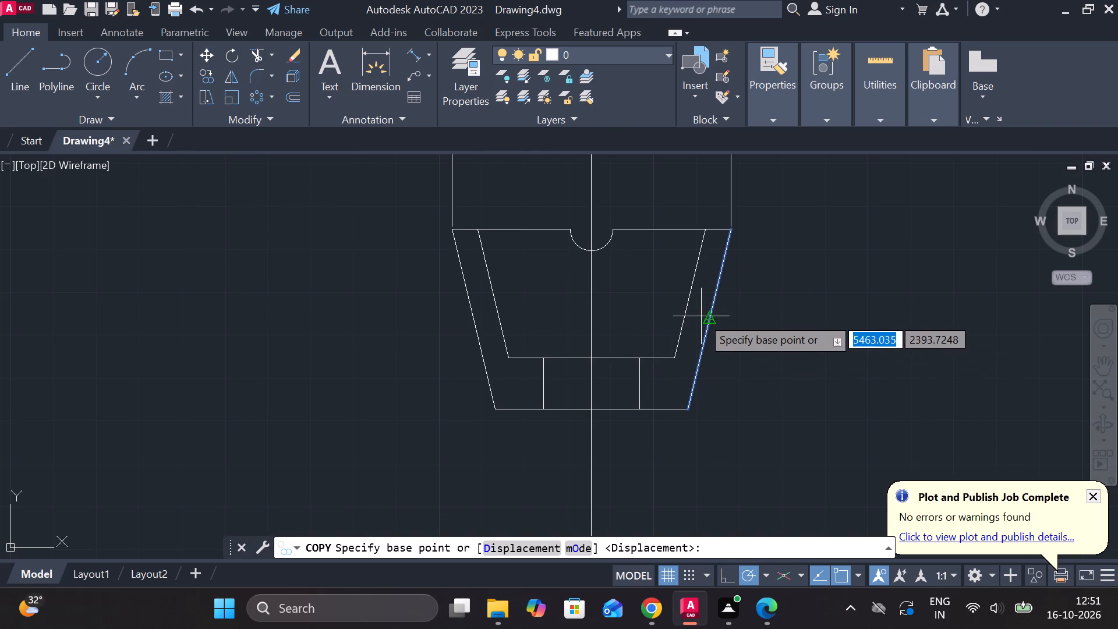
pyautogui.click(705, 319)
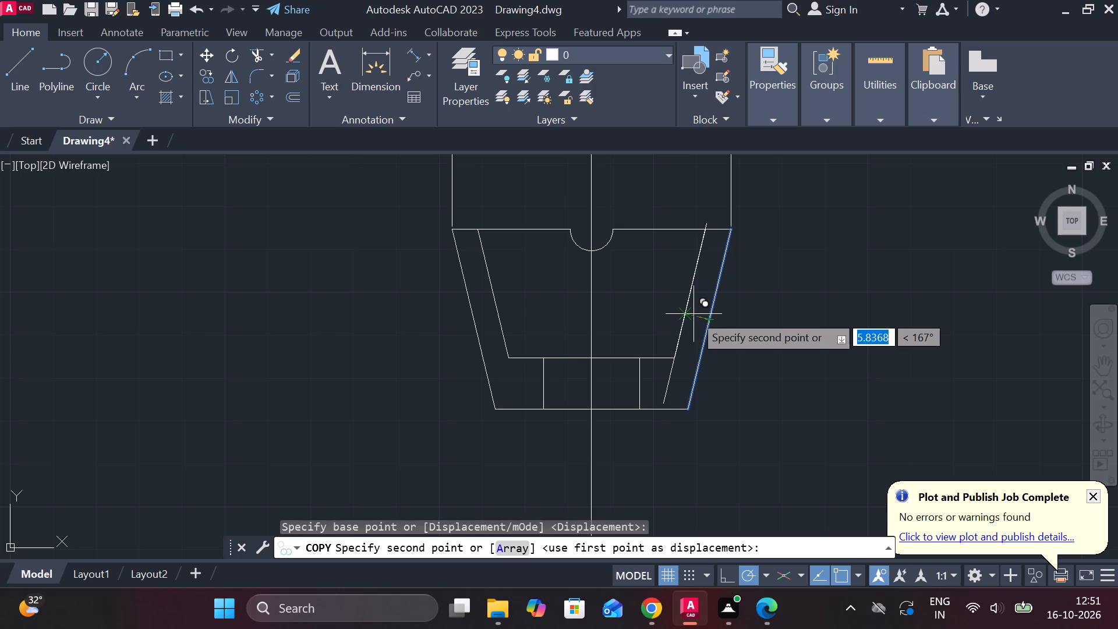
pyautogui.press('6')
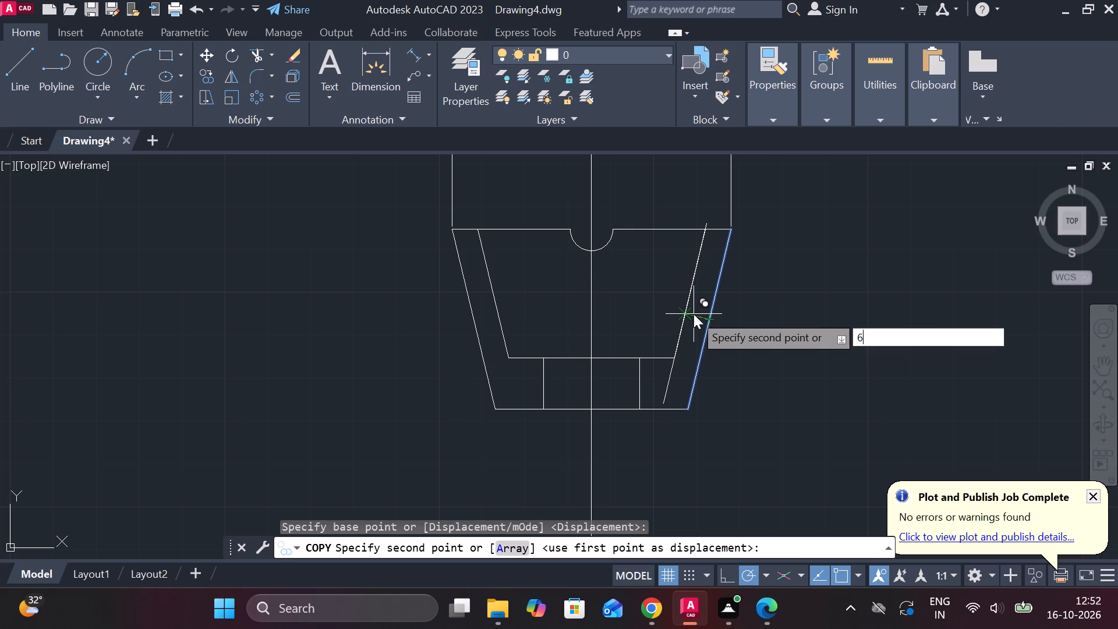
pyautogui.press('Return')
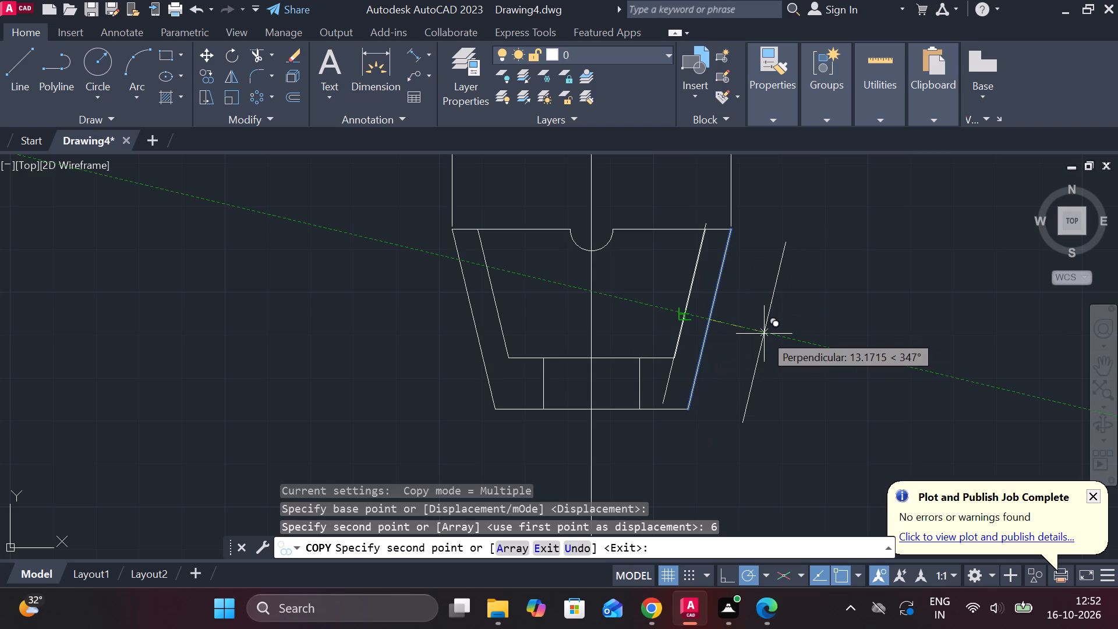
pyautogui.press('Escape')
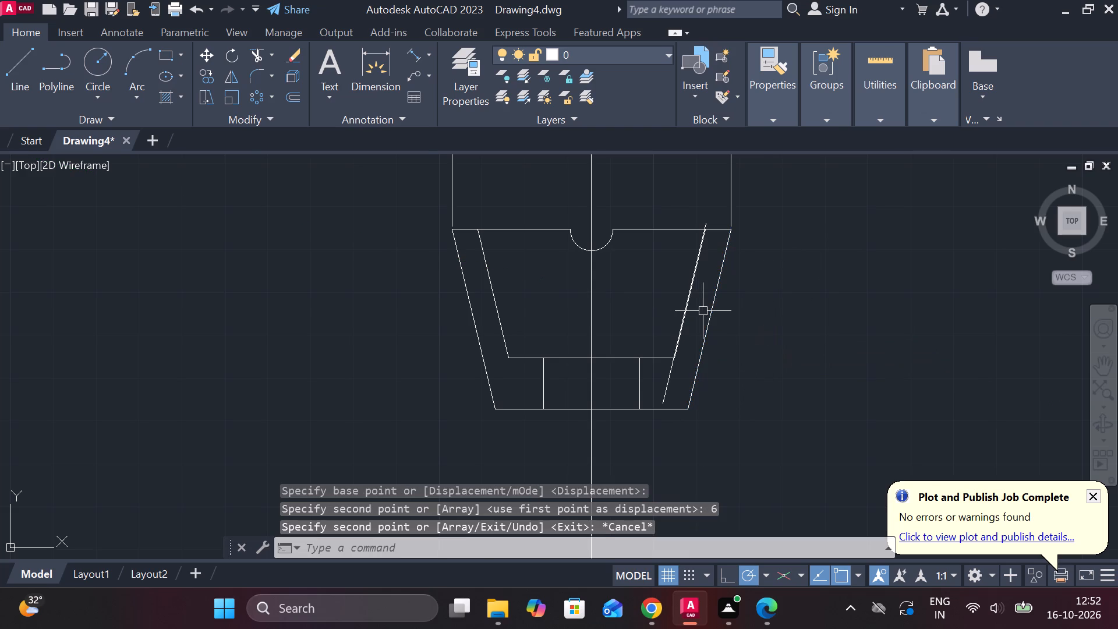
# Erase the original right inner slanted line that ends at the inner floor's corner, keeping the new copied line beside it.
pyautogui.scroll(3, 703, 311)
pyautogui.scroll(-1, 675, 337)
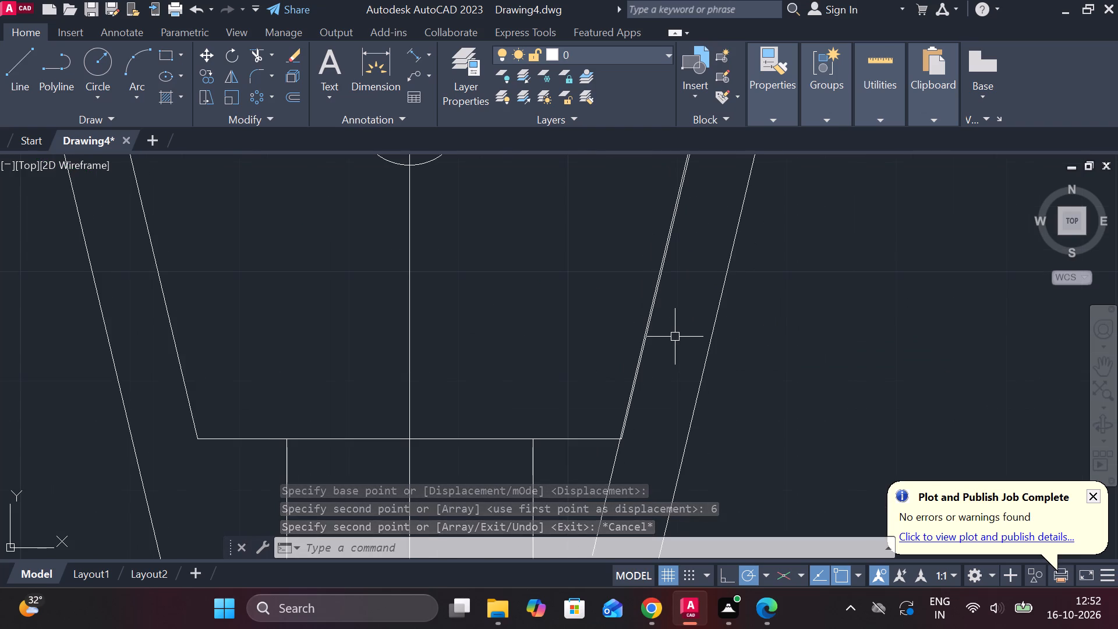
pyautogui.scroll(2, 675, 337)
pyautogui.scroll(-1, 675, 337)
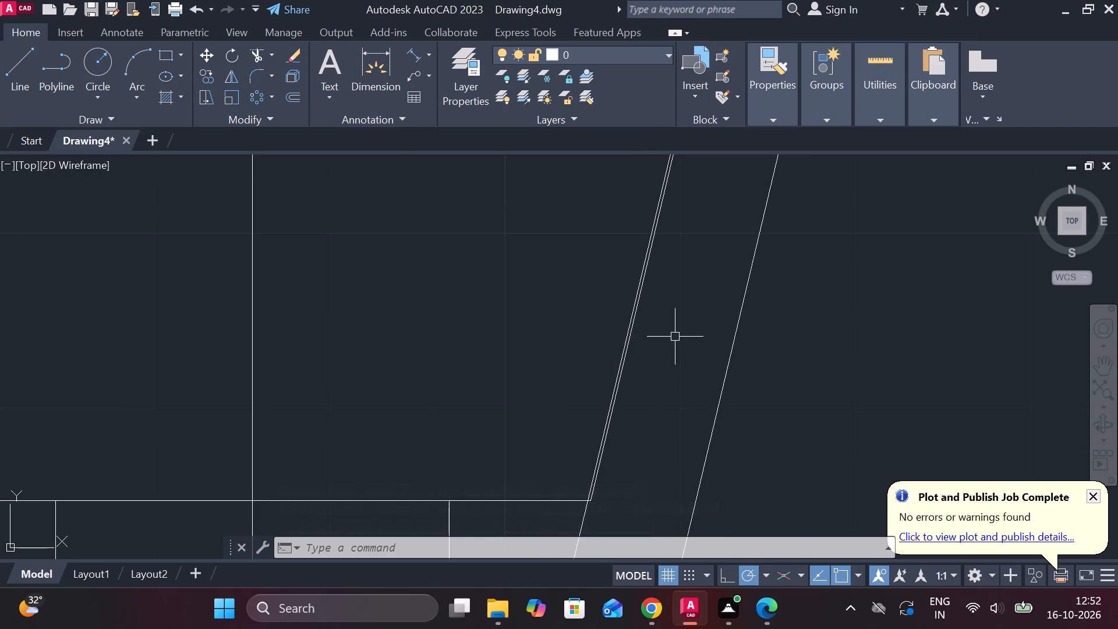
pyautogui.scroll(2, 639, 361)
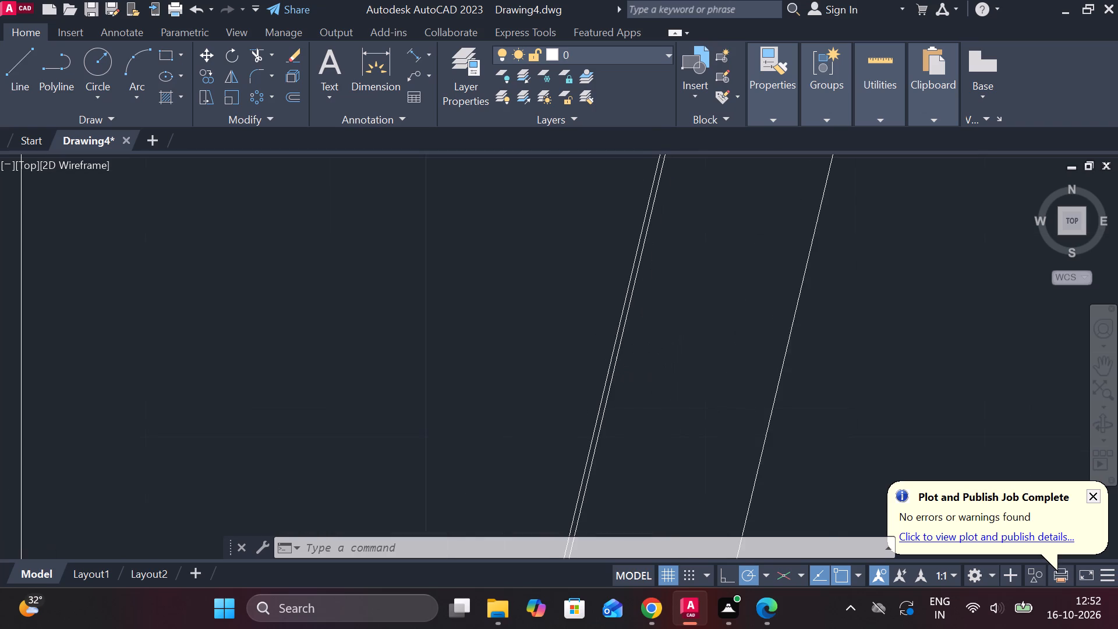
pyautogui.click(606, 359)
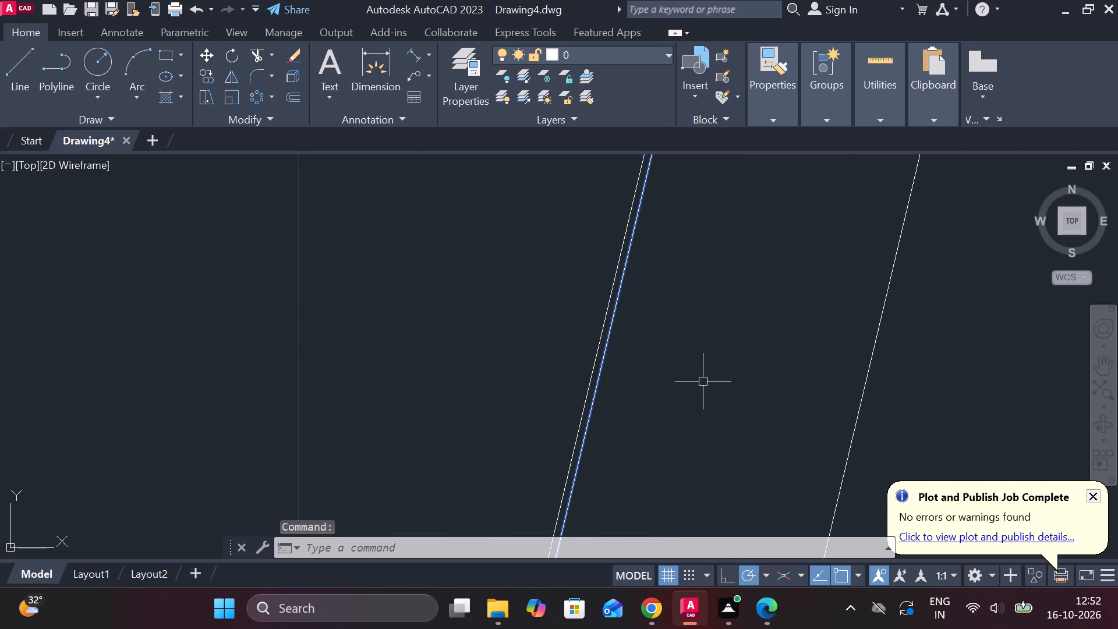
pyautogui.press('Delete')
# Check the perpendicular distance between the new right inner line and the right outer slanted line using an aligned dimension, without placing it.
pyautogui.scroll(-3, 691, 411)
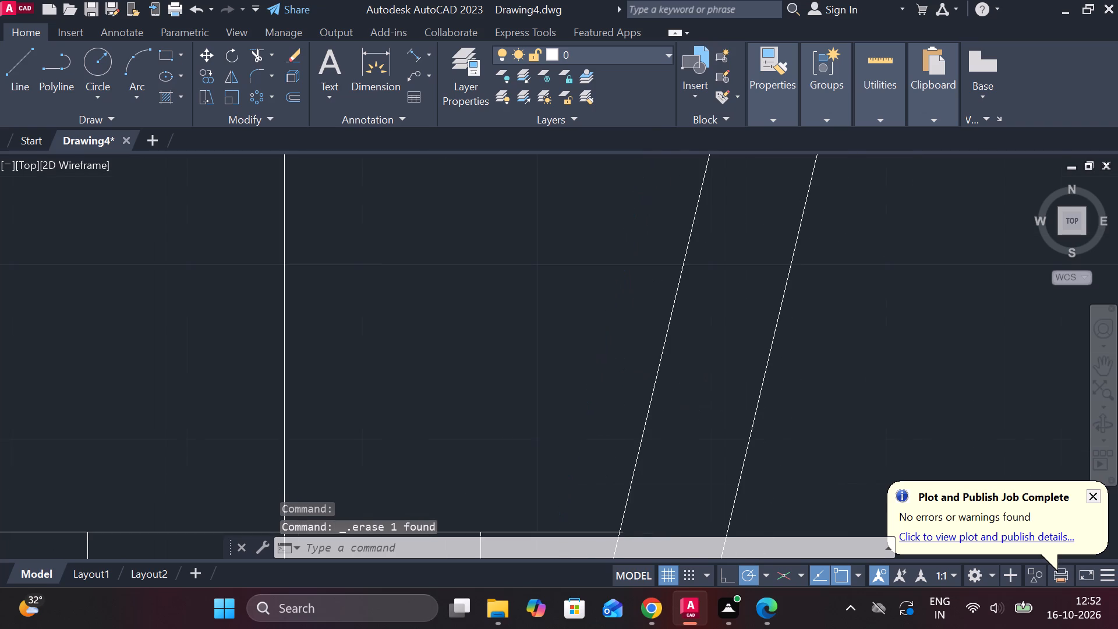
pyautogui.scroll(-1, 690, 412)
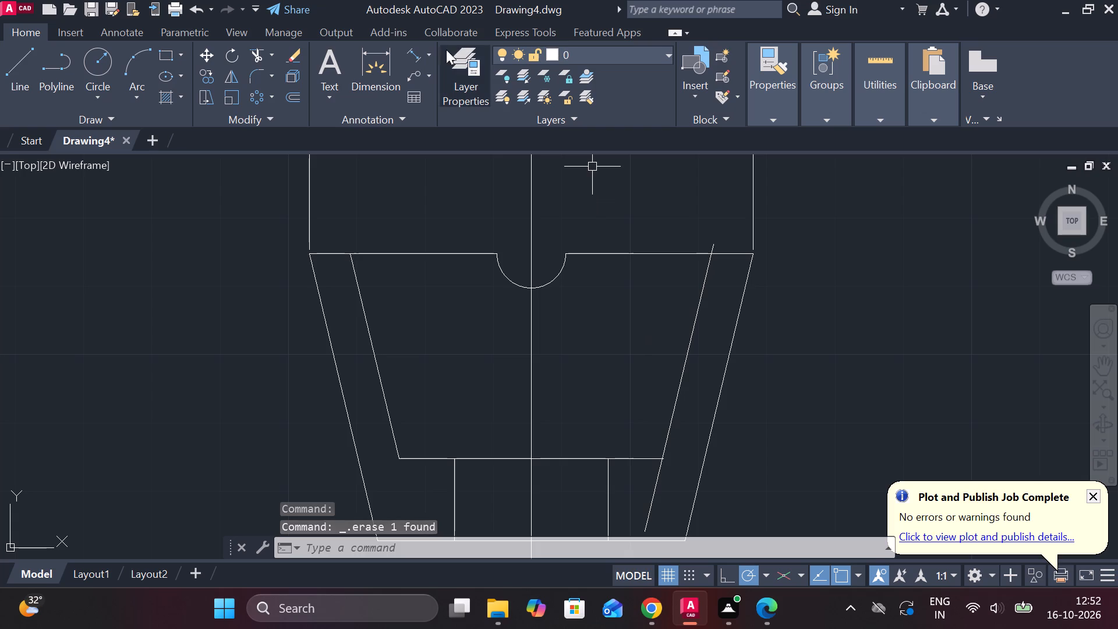
pyautogui.click(422, 55)
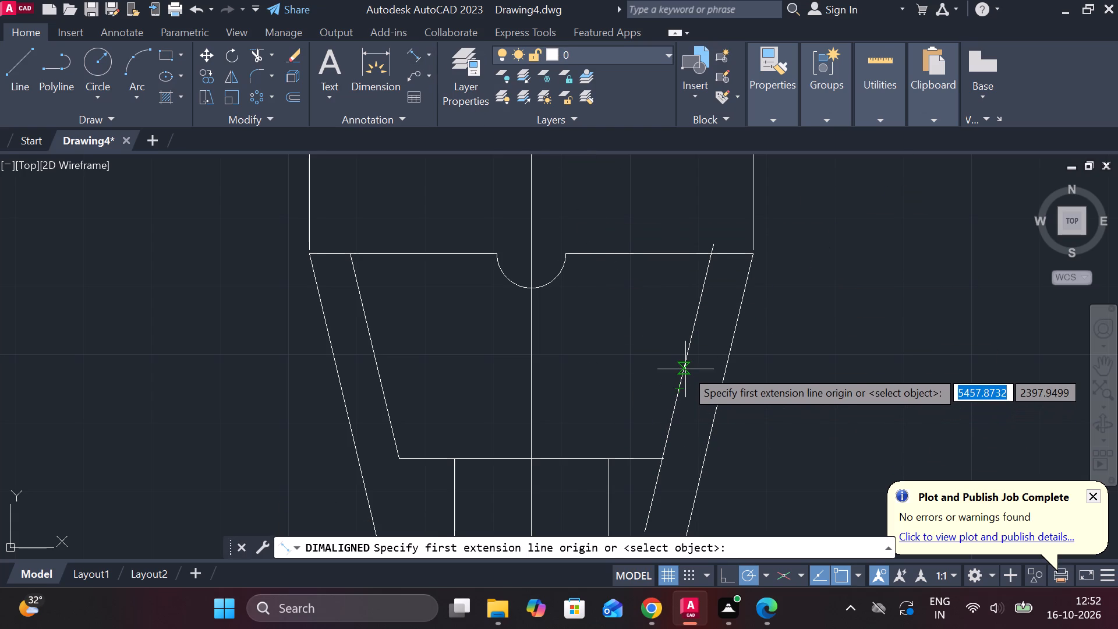
pyautogui.click(680, 387)
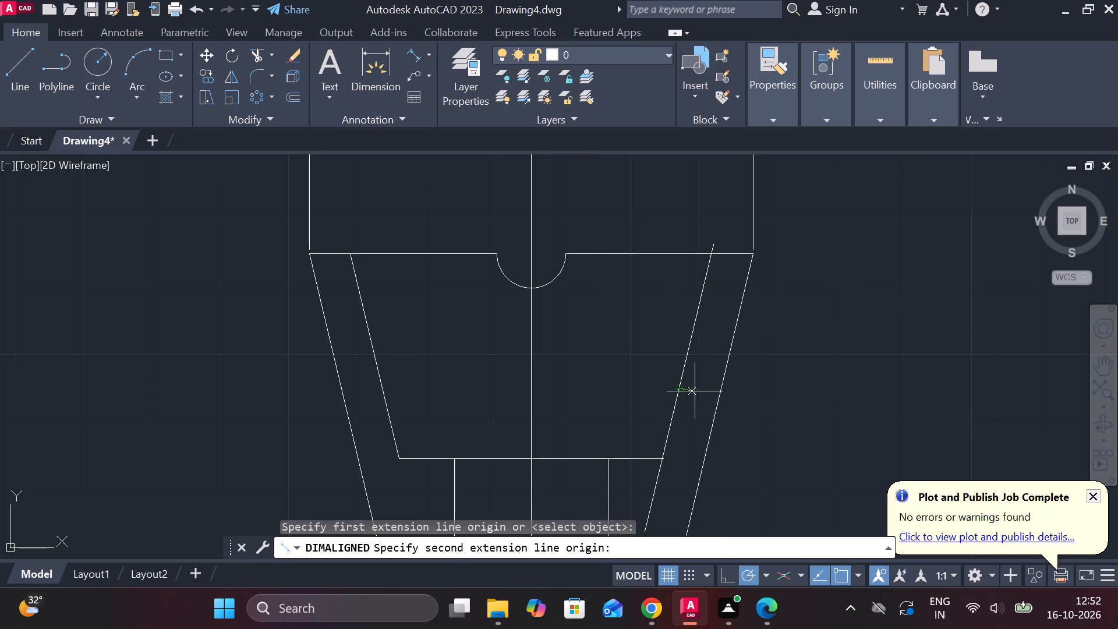
pyautogui.click(717, 397)
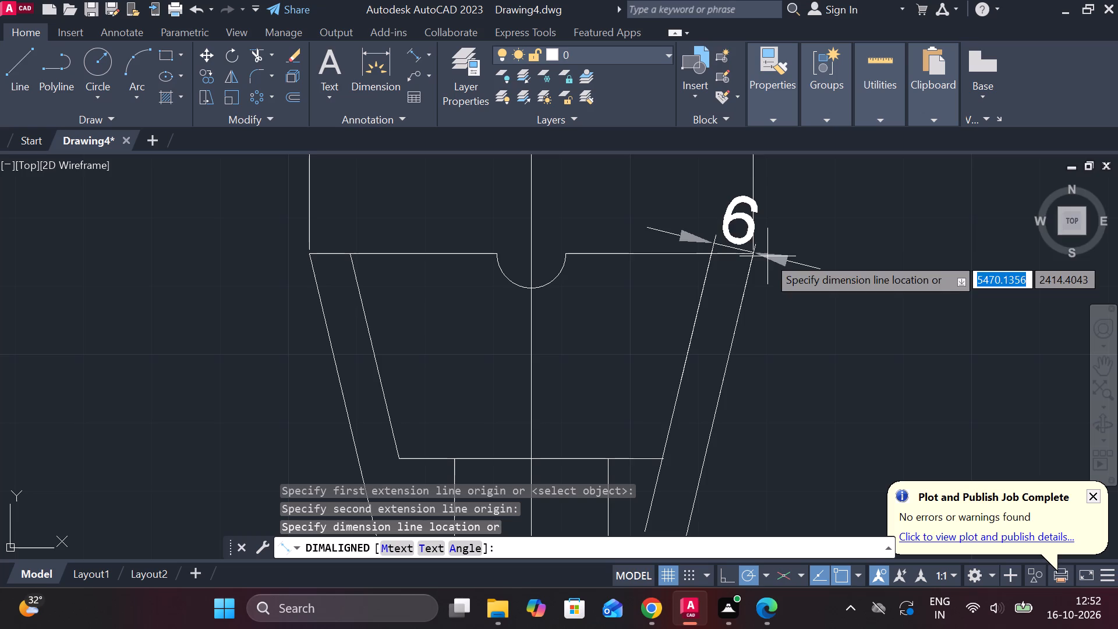
pyautogui.scroll(-2, 781, 292)
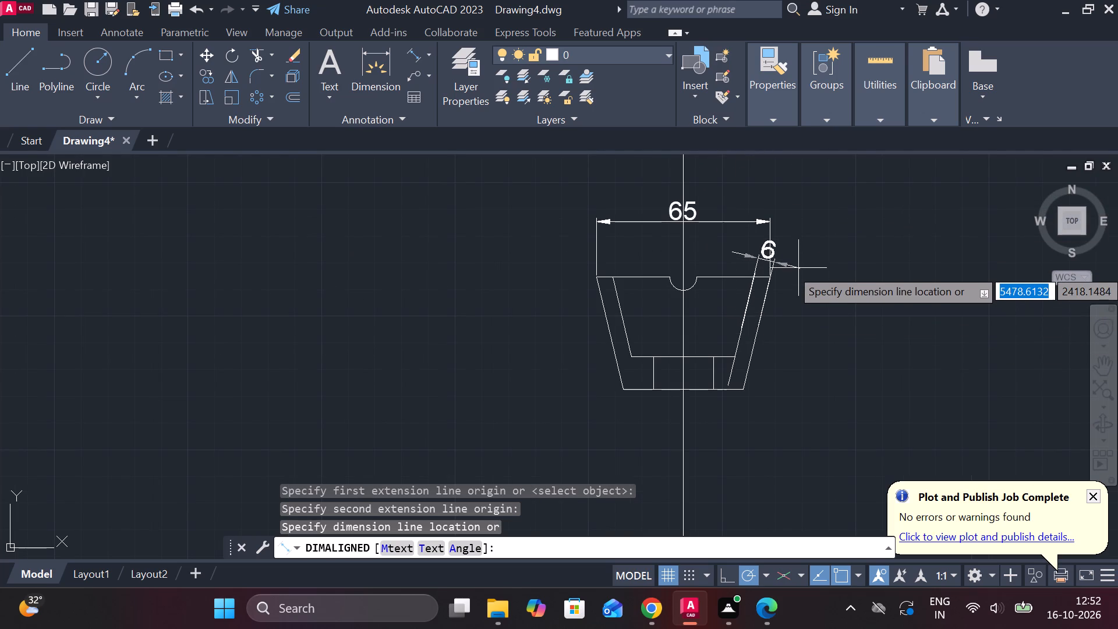
pyautogui.press('Escape')
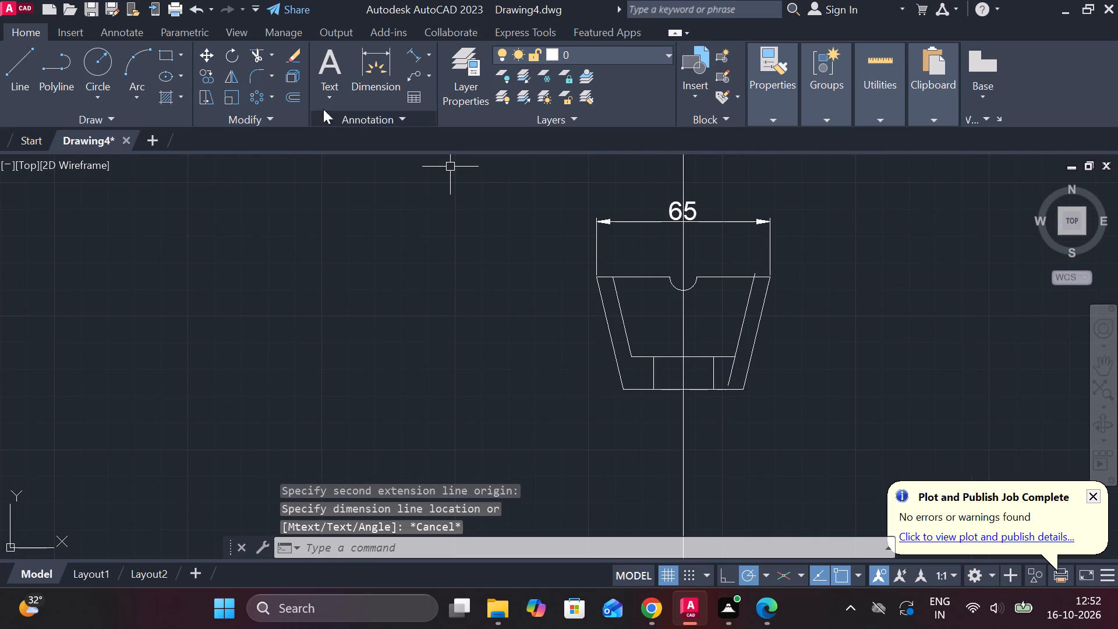
# Trim the right inner slanted line's ends that extend below the inner horizontal line and above the top edge.
pyautogui.click(253, 50)
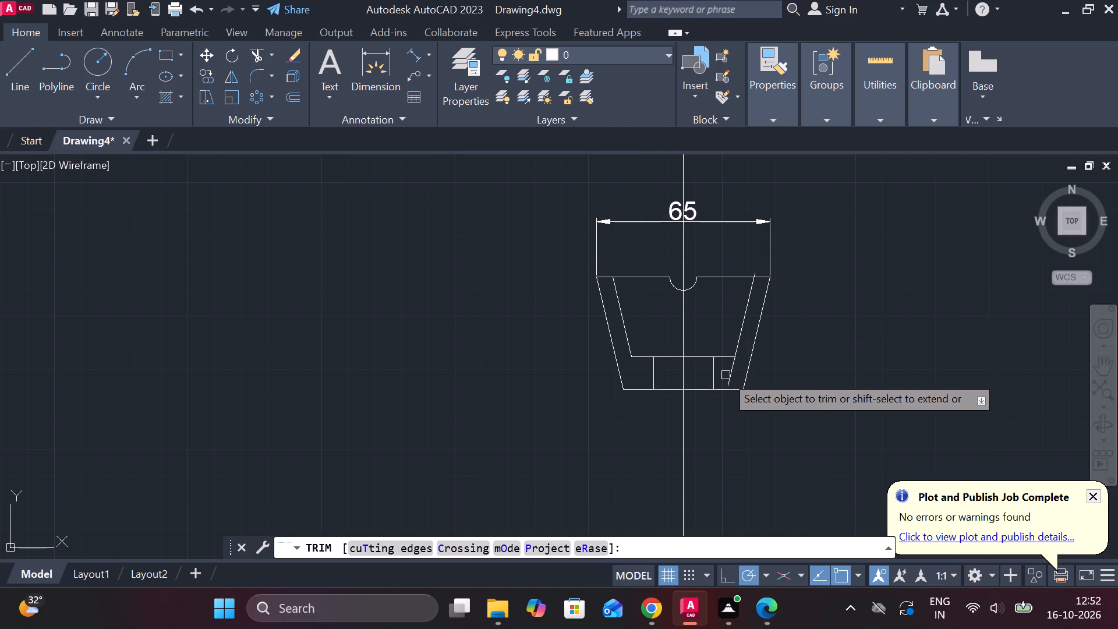
pyautogui.click(728, 377)
pyautogui.scroll(1, 752, 260)
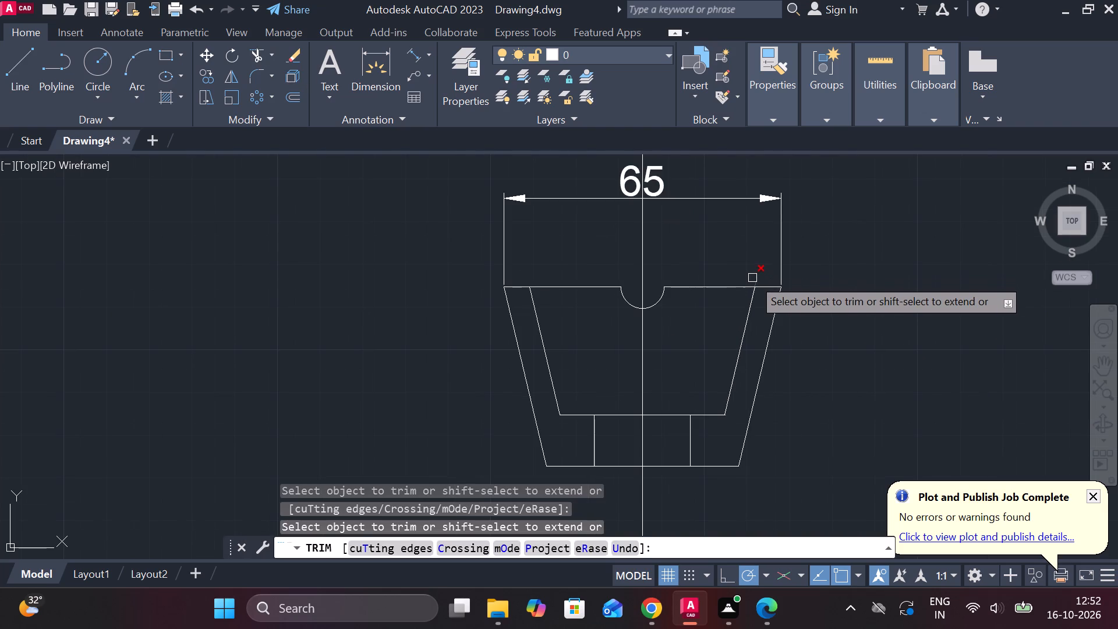
pyautogui.click(752, 278)
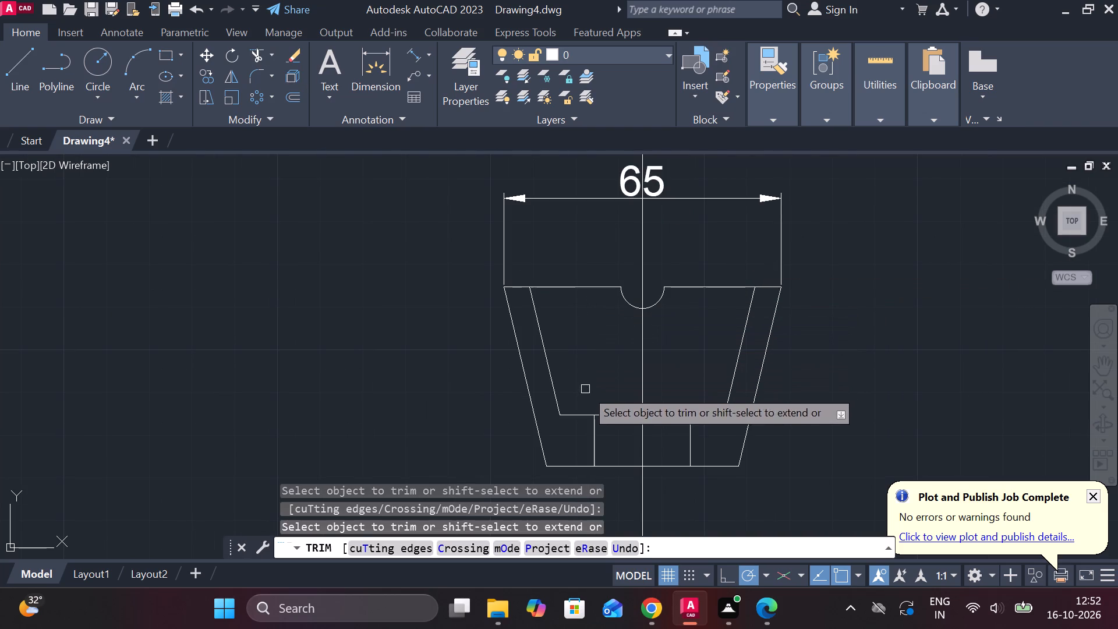
pyautogui.press('Escape')
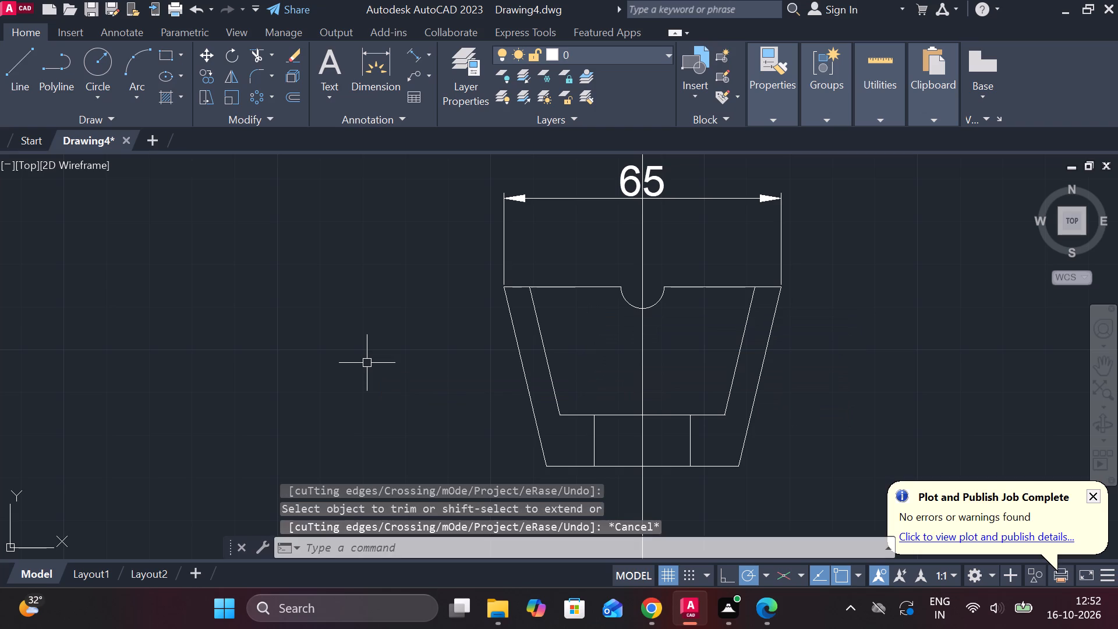
# Check the perpendicular distance between the left outer and inner slanted lines using an aligned dimension, without placing it.
pyautogui.click(419, 51)
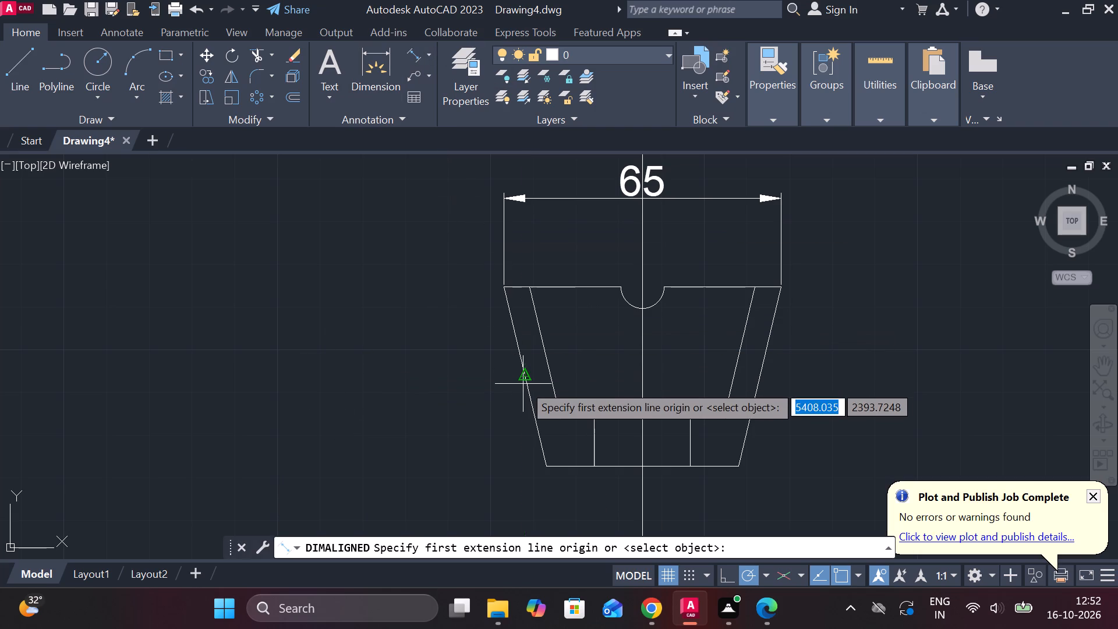
pyautogui.click(525, 379)
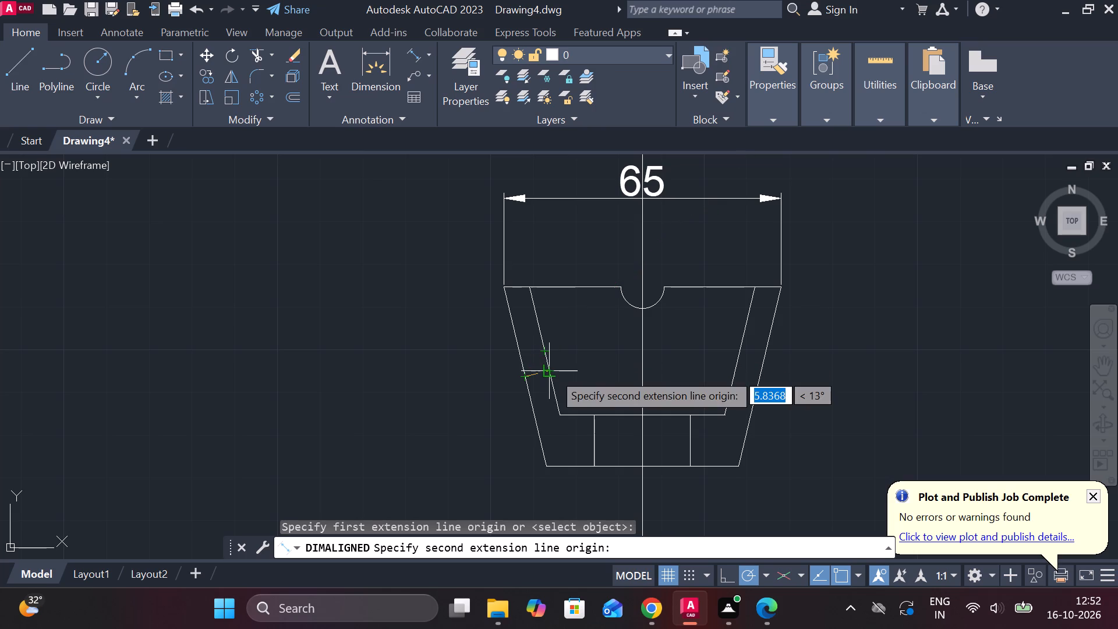
pyautogui.doubleClick(553, 372)
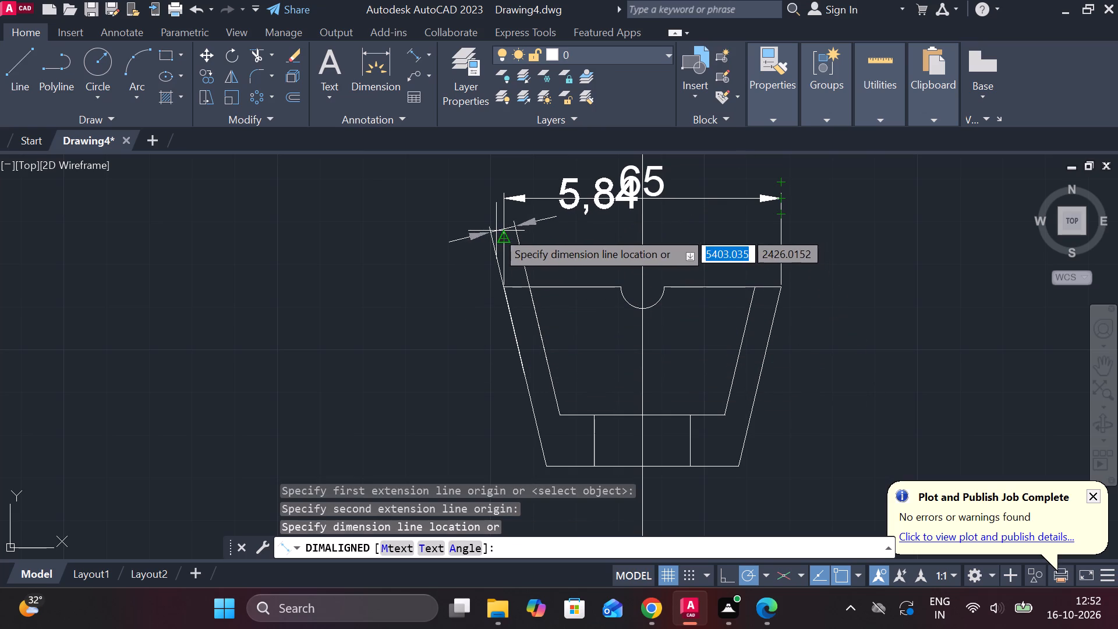
pyautogui.press('Escape')
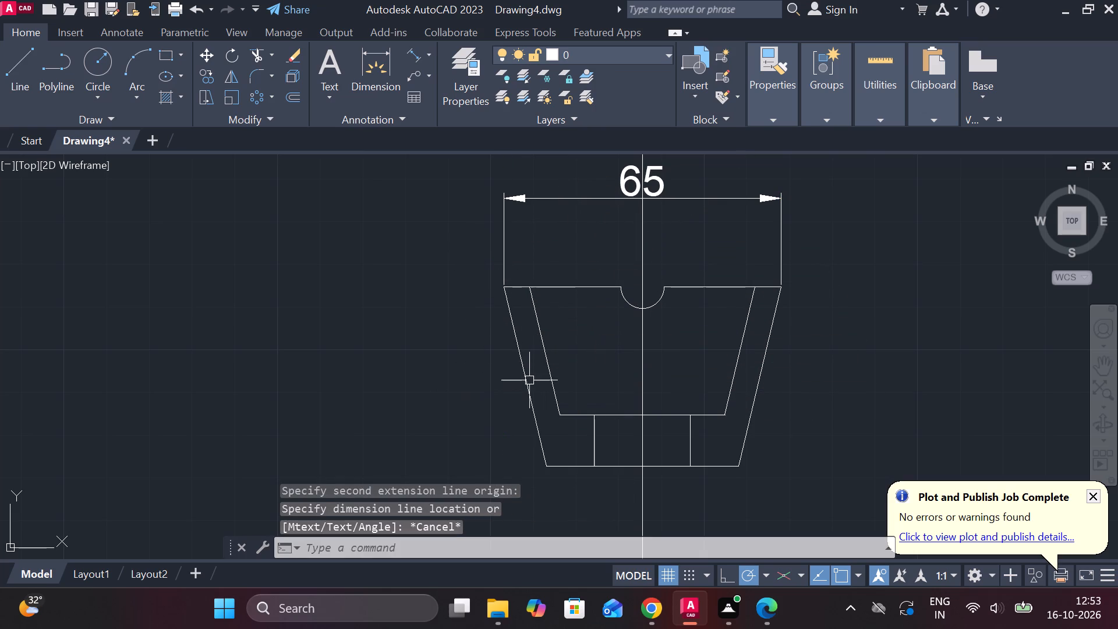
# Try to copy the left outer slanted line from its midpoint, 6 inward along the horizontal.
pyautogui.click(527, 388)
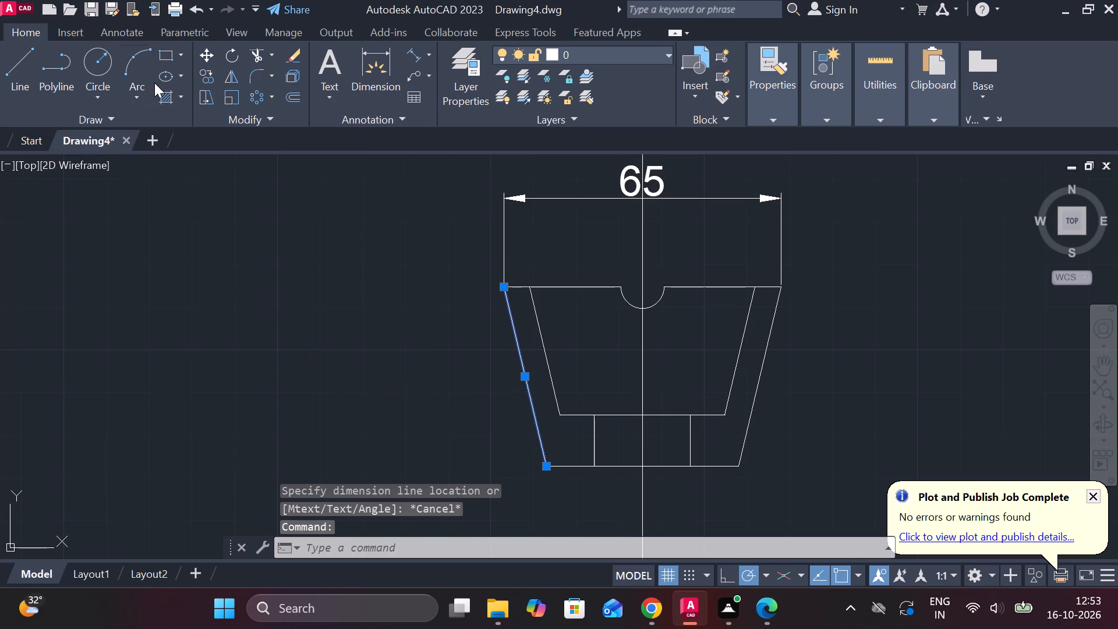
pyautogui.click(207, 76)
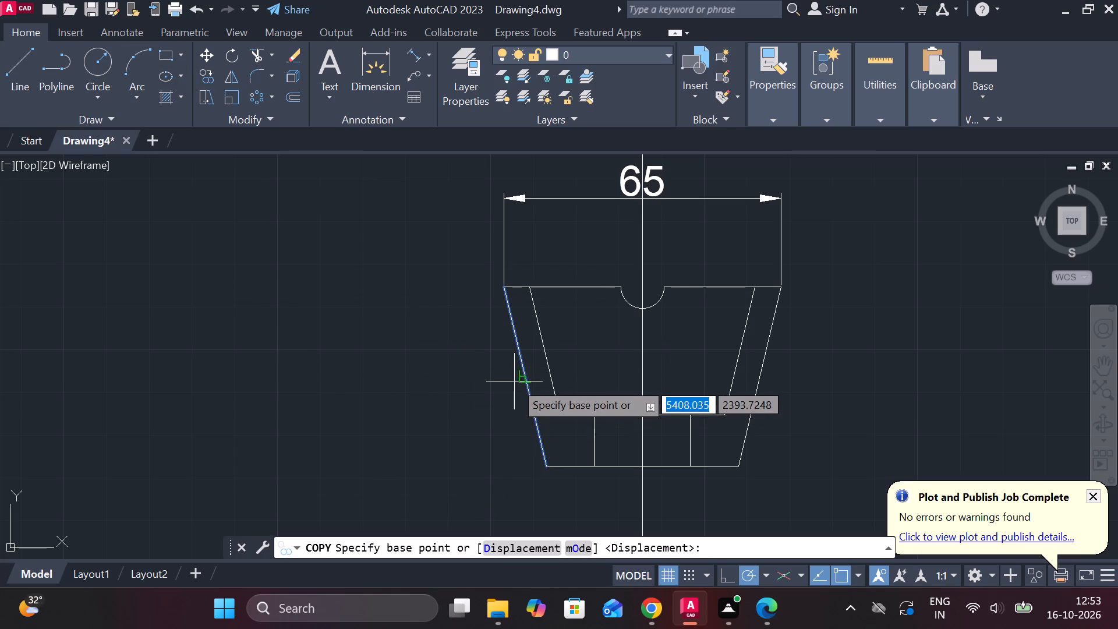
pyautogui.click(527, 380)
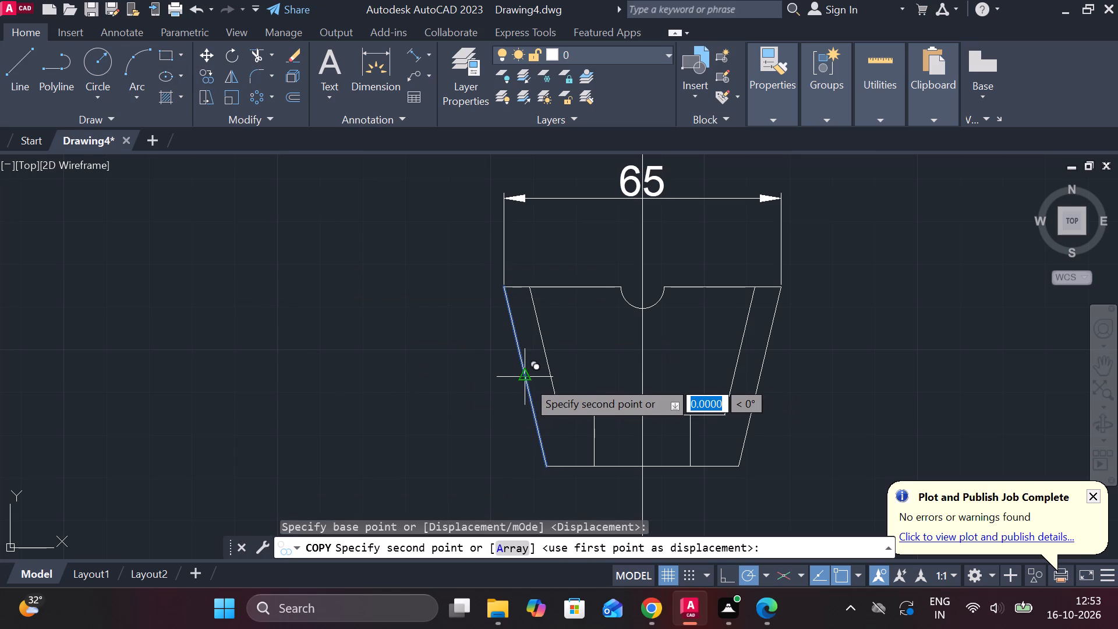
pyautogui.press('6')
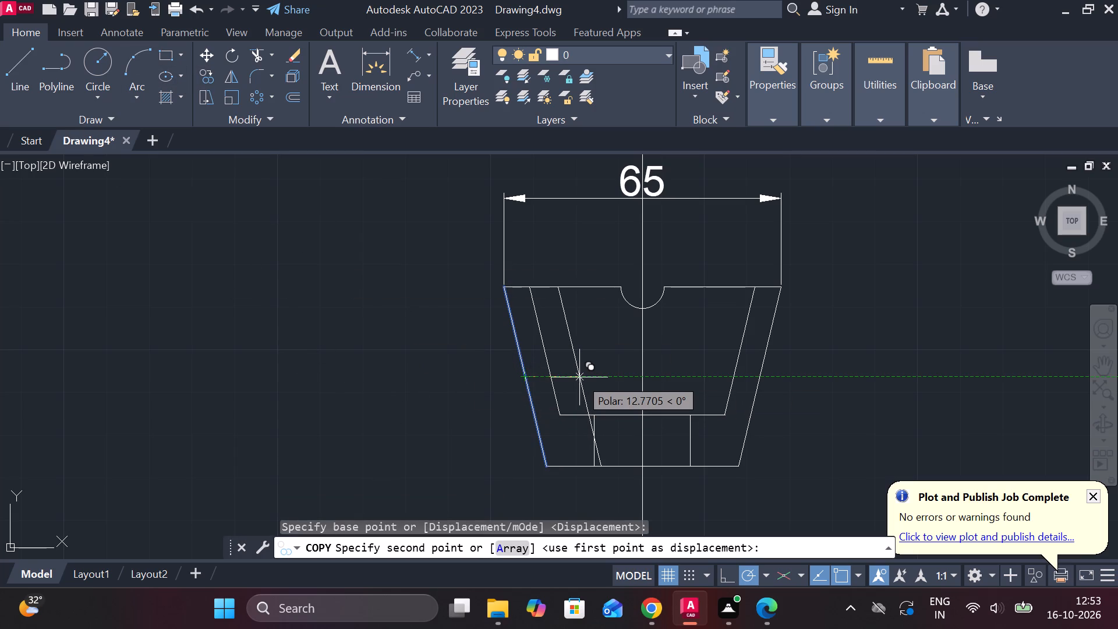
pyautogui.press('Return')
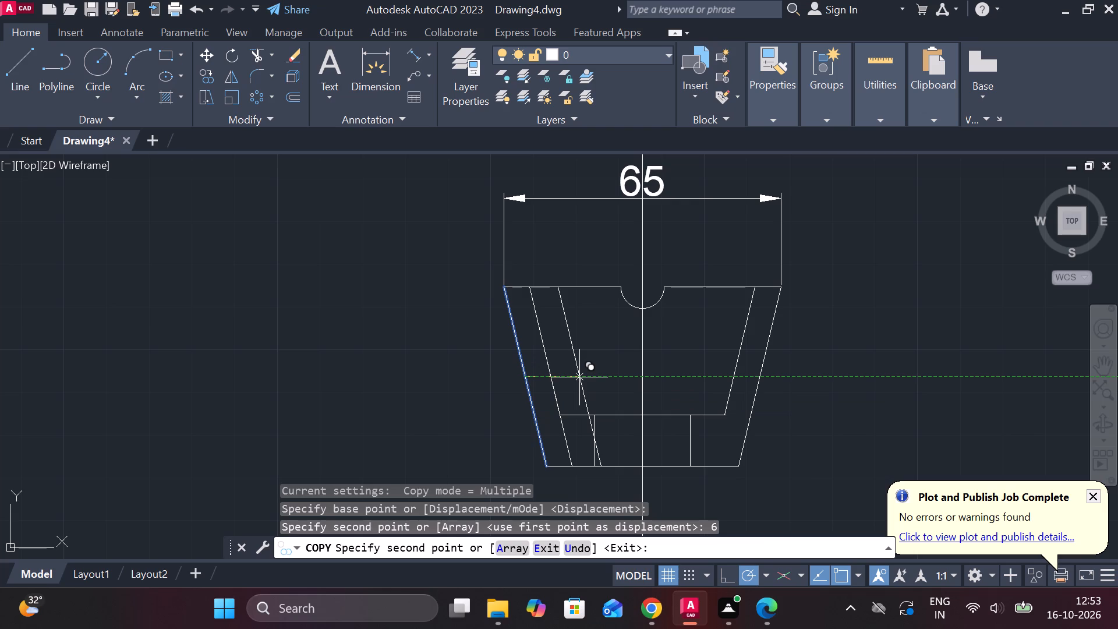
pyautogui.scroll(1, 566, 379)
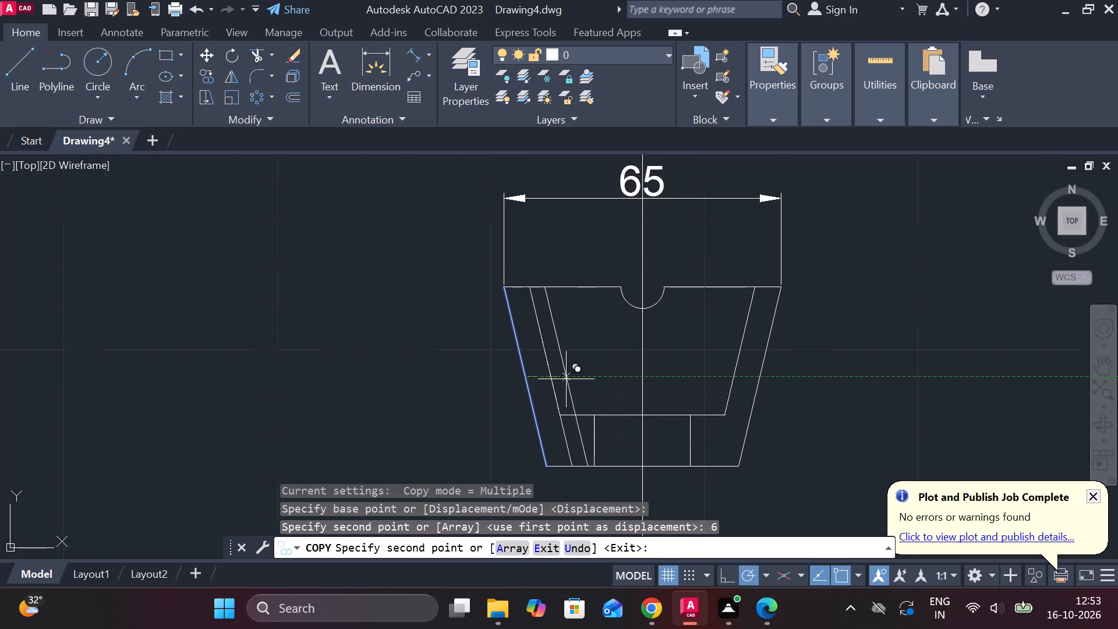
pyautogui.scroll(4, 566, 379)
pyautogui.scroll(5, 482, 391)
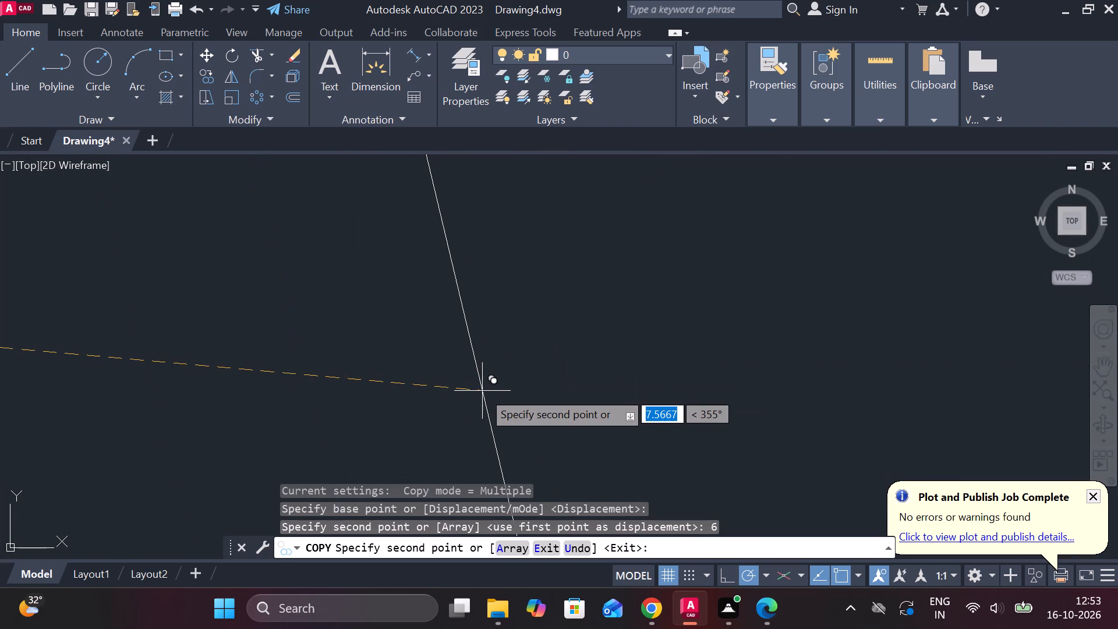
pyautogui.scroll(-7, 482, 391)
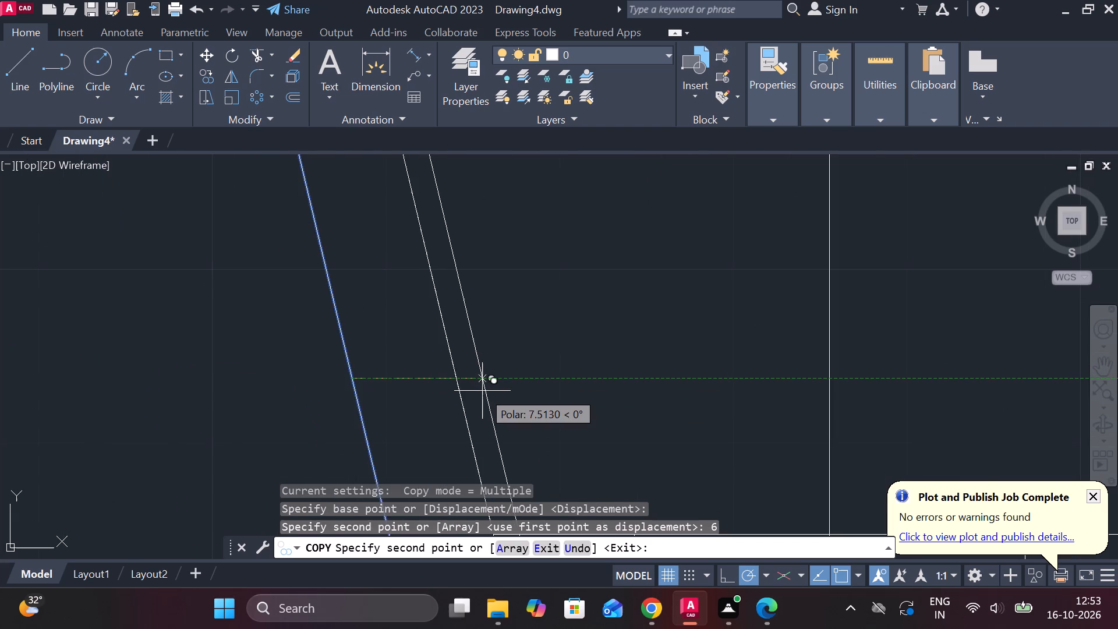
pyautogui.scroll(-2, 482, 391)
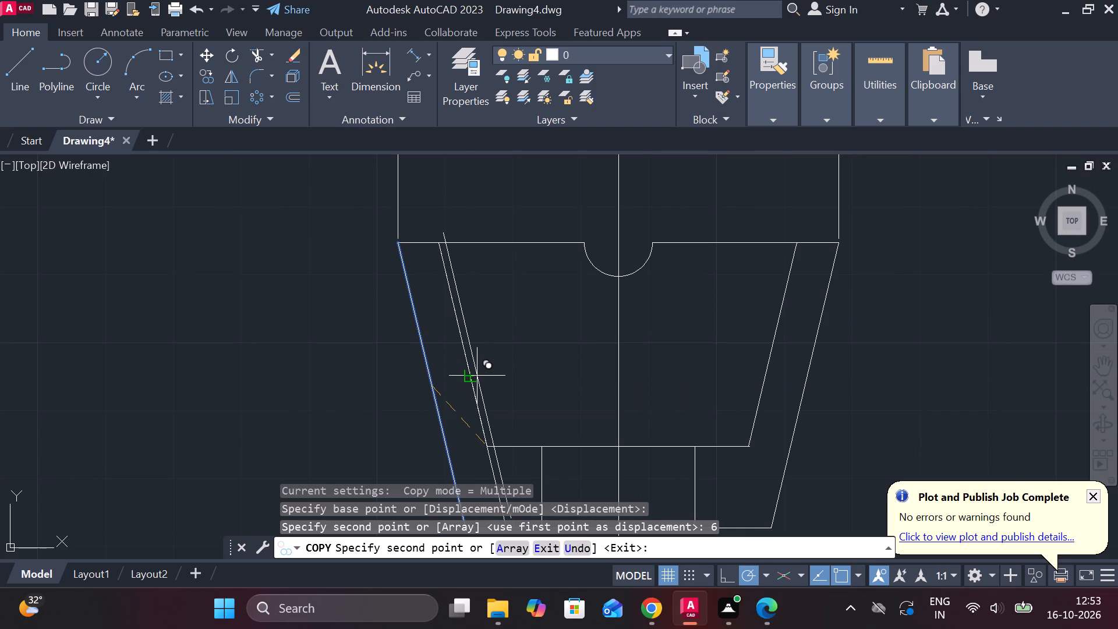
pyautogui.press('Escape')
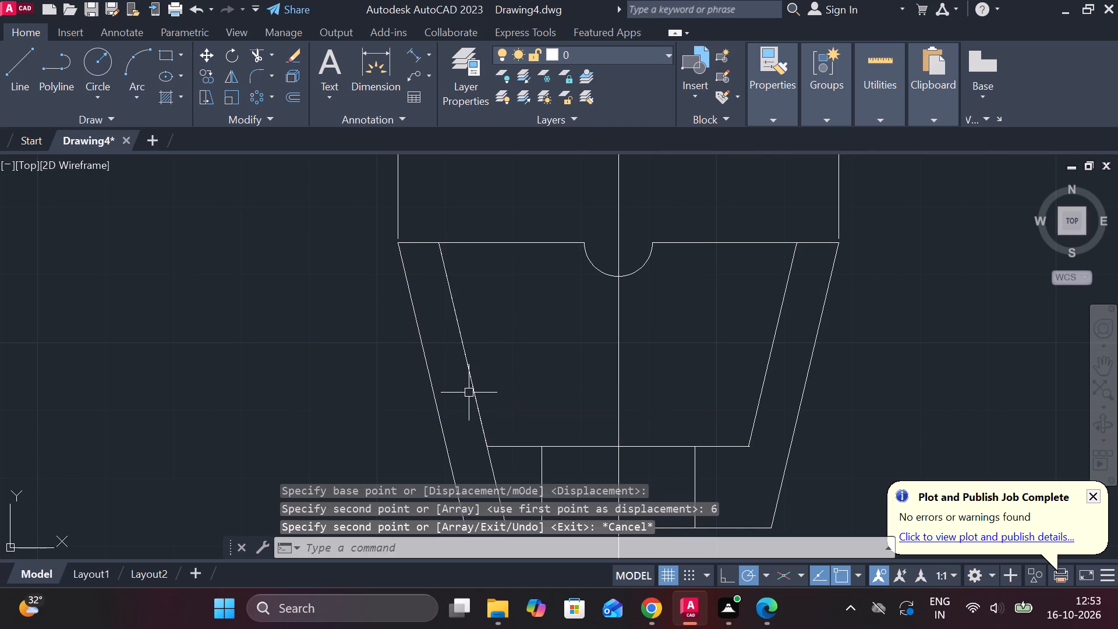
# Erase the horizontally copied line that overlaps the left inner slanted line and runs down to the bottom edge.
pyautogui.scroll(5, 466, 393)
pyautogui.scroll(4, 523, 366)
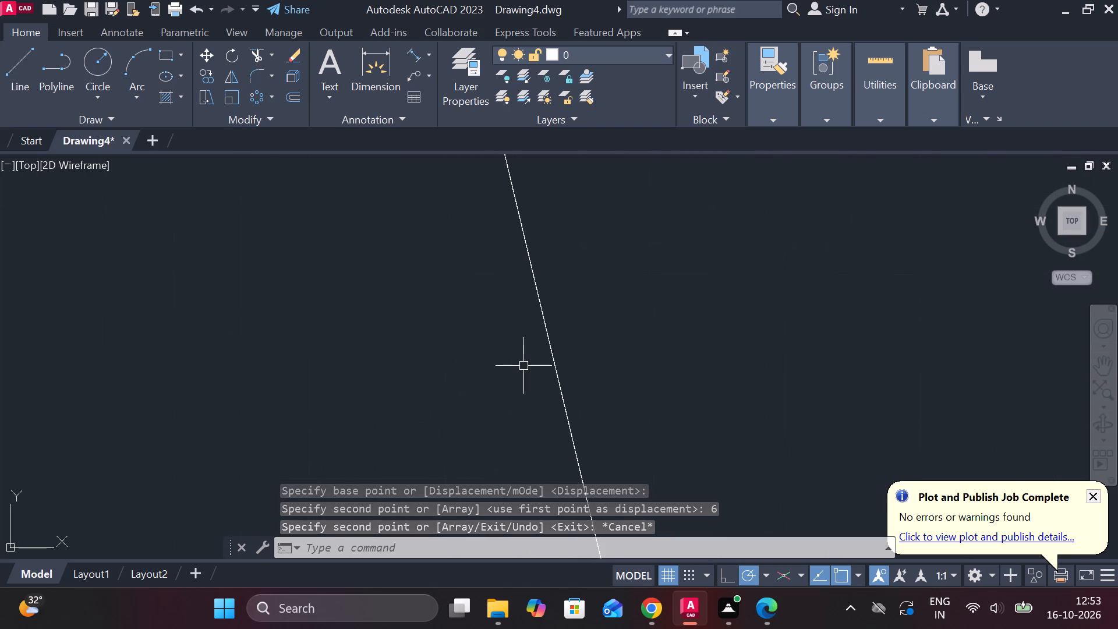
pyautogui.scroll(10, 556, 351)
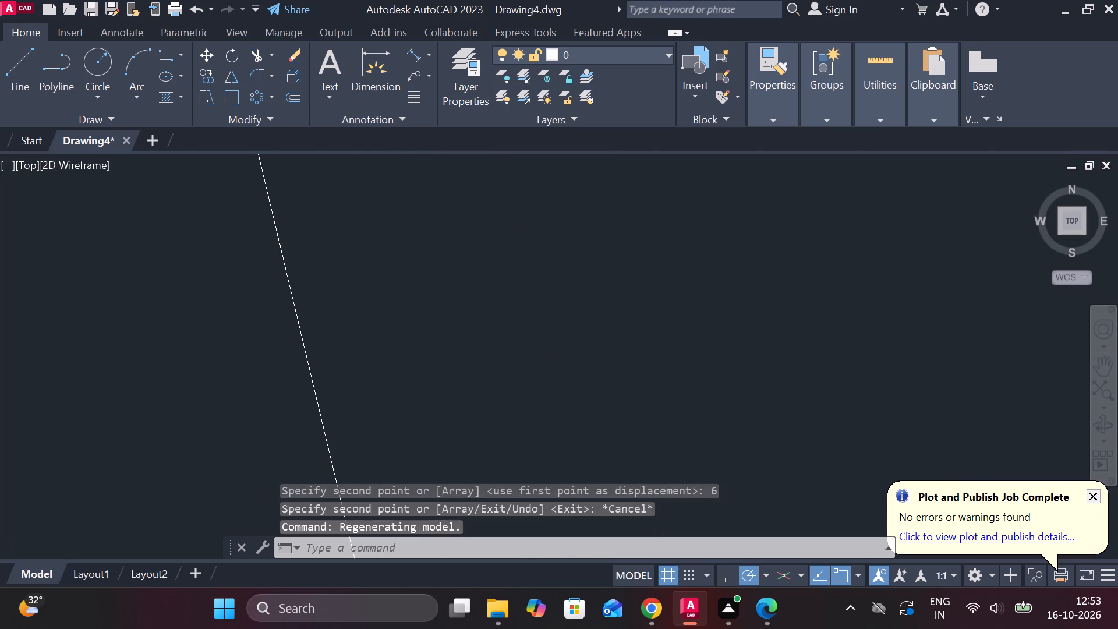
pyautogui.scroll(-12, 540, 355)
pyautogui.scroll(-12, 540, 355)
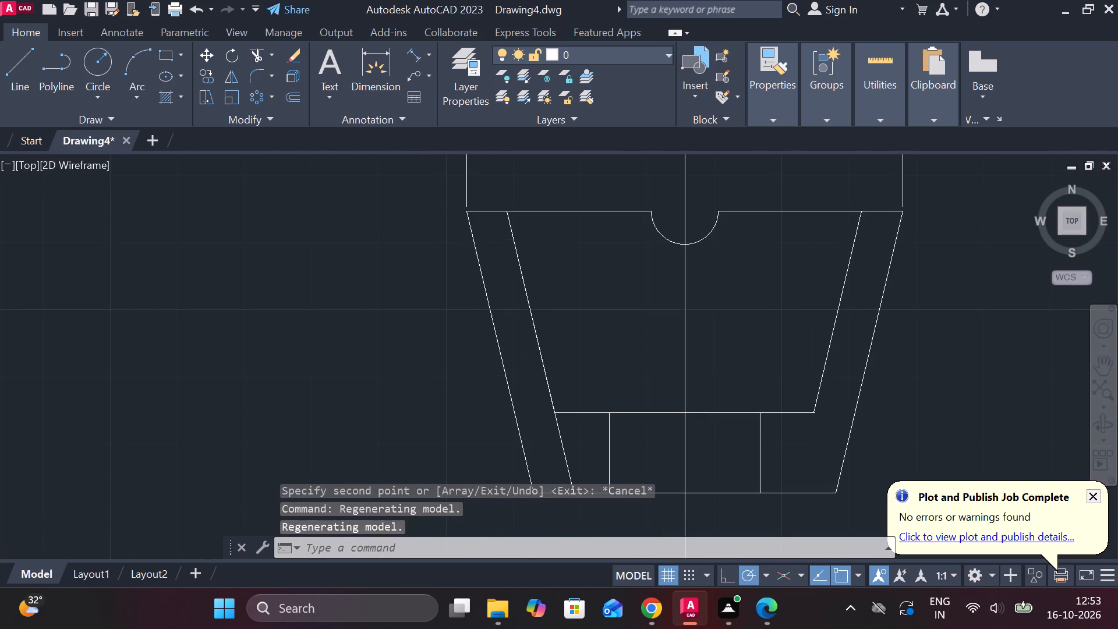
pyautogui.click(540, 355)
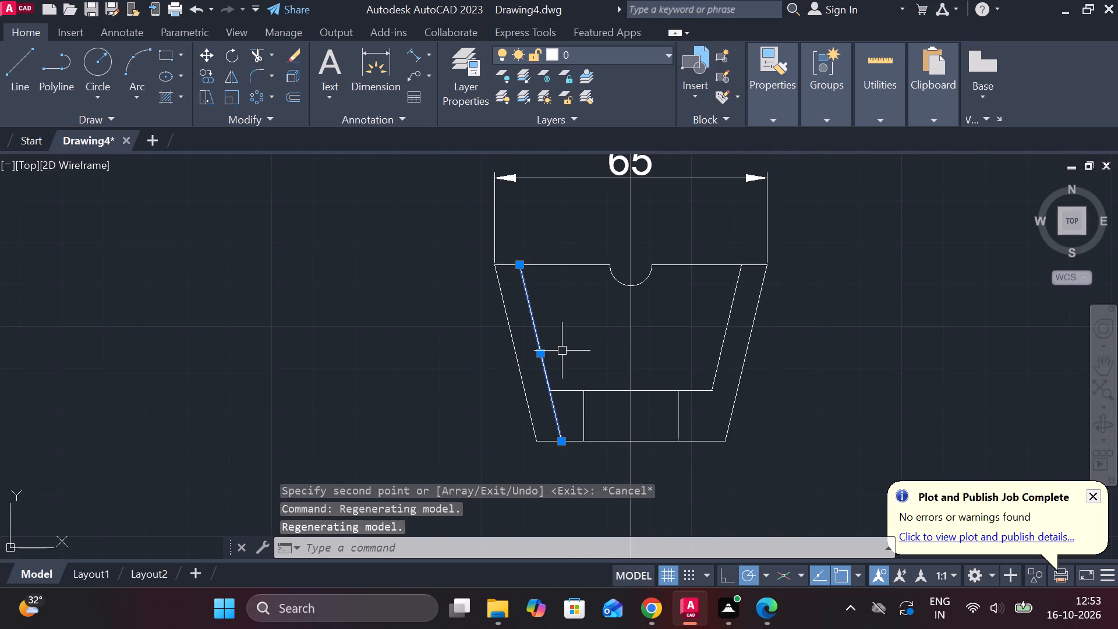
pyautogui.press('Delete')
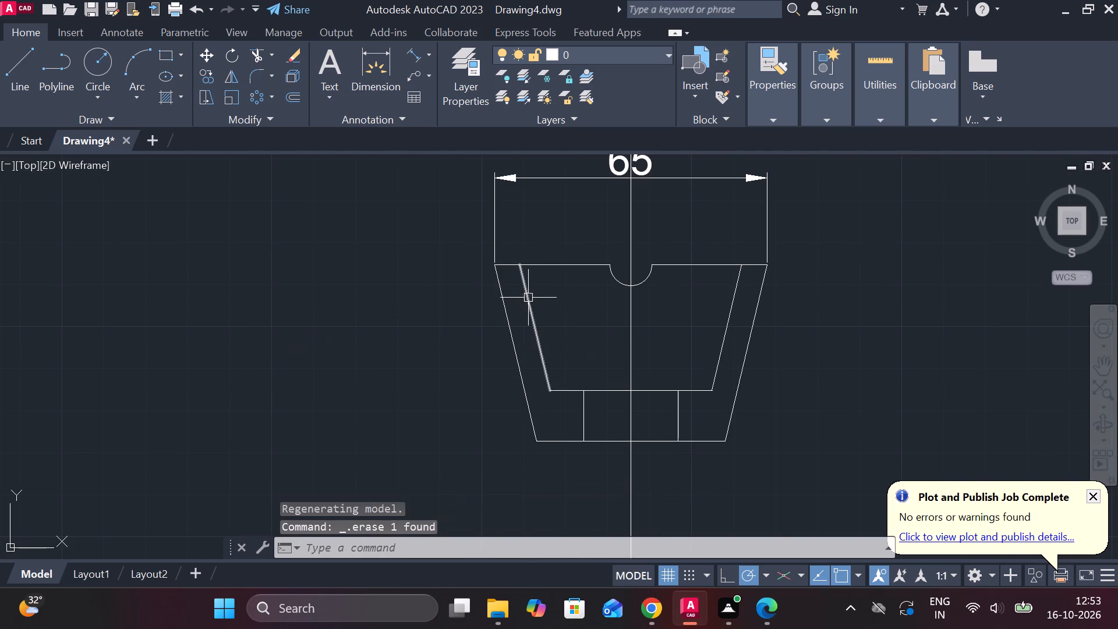
# Erase the left inner slanted line between the top edge and the inner horizontal line.
pyautogui.click(536, 315)
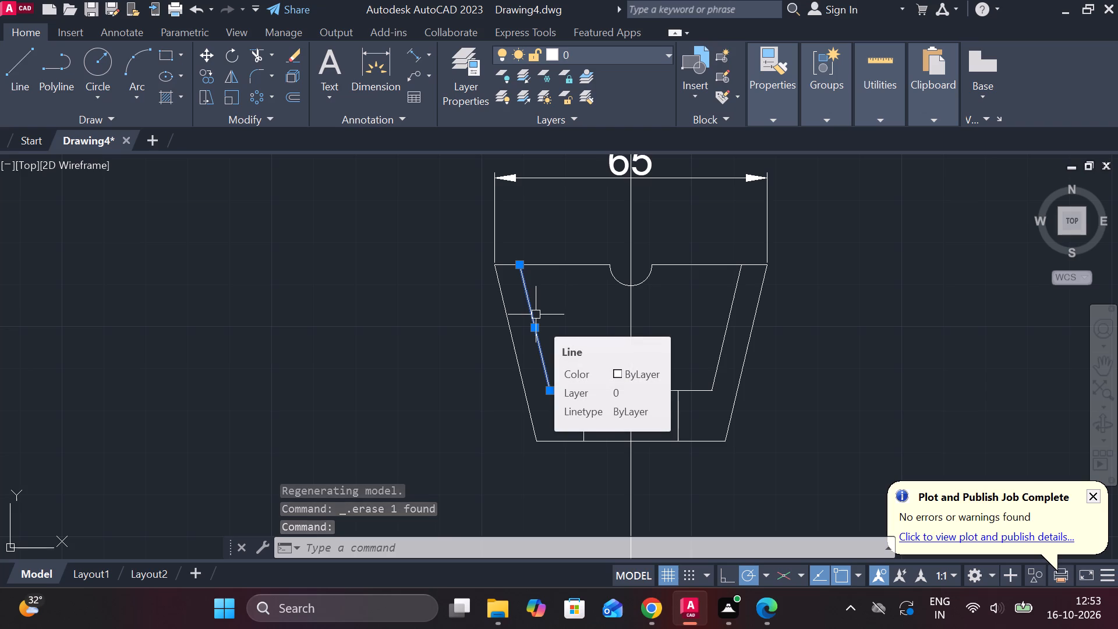
pyautogui.press('Delete')
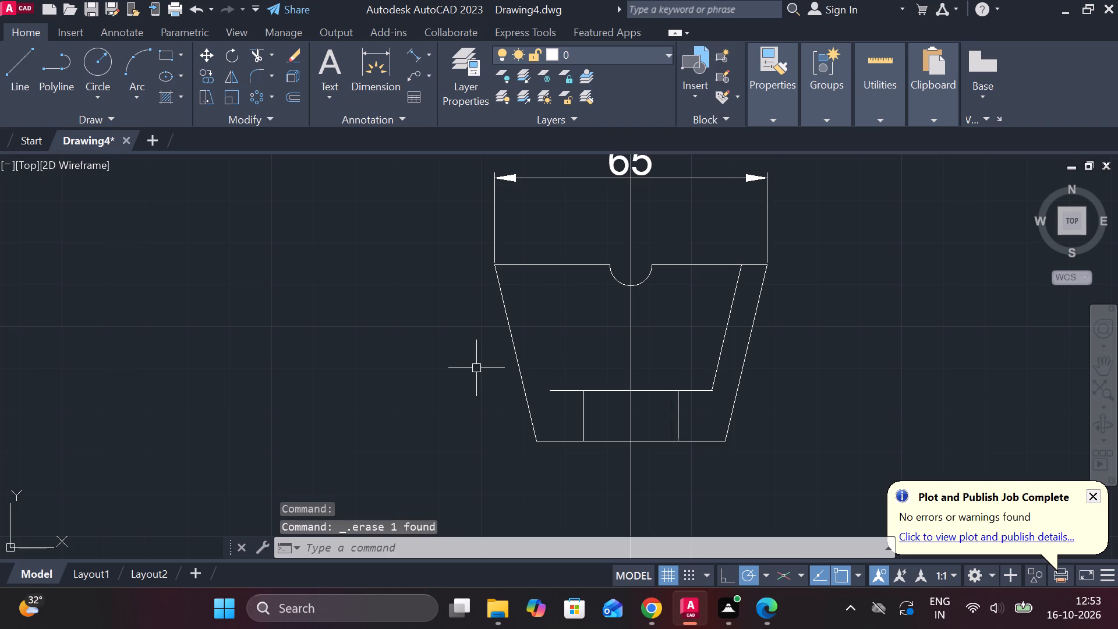
# Copy the left outer slanted line from its midpoint, 6 inward perpendicular to the line.
pyautogui.click(522, 365)
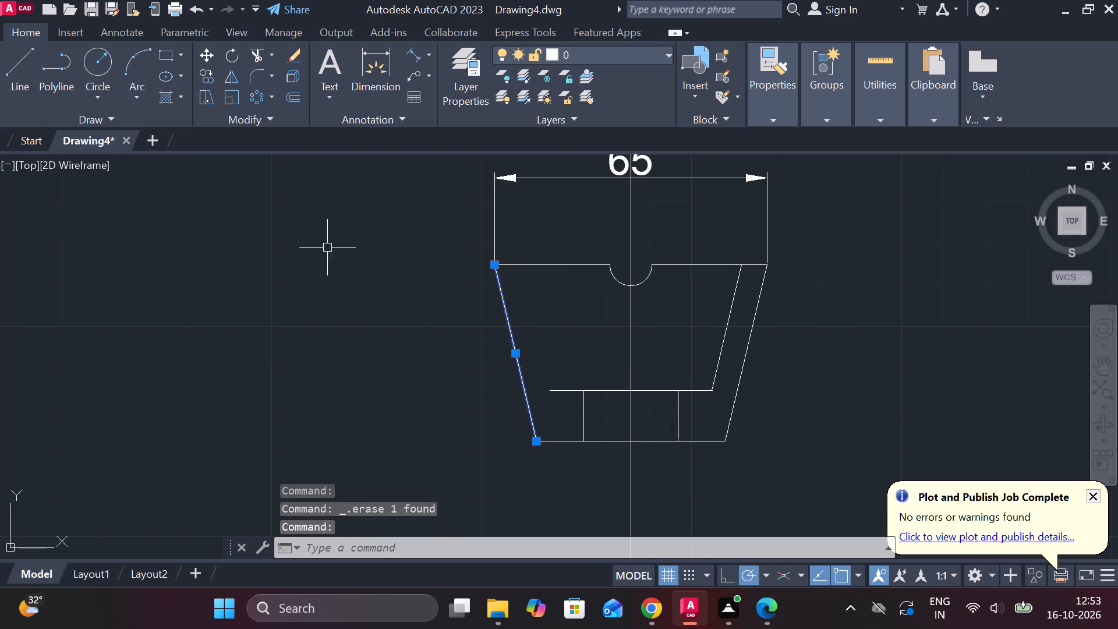
pyautogui.click(201, 82)
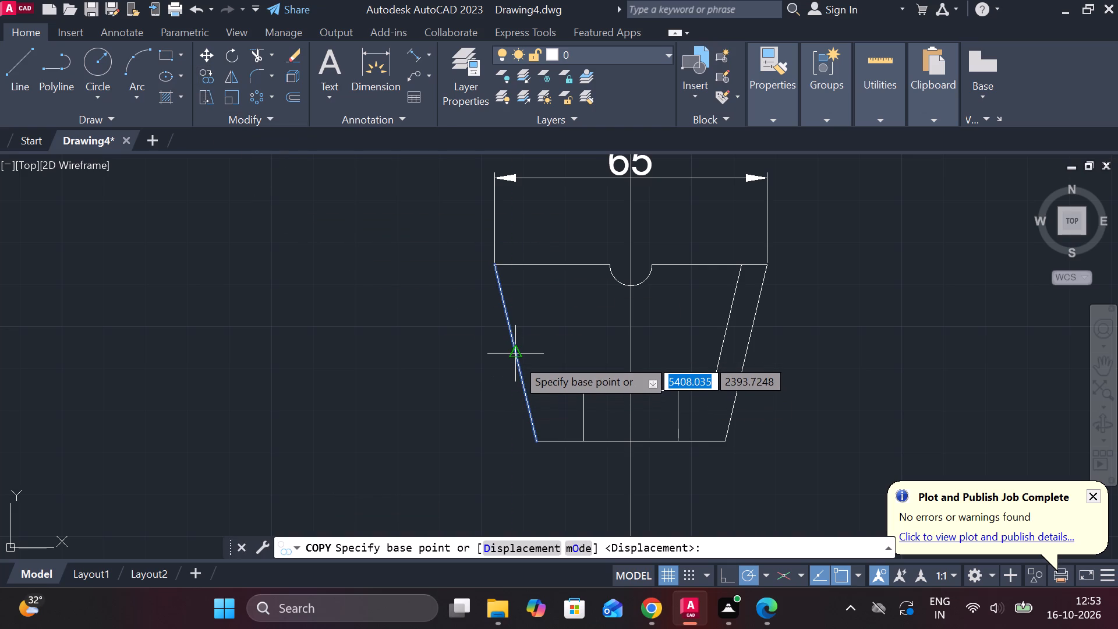
pyautogui.click(516, 358)
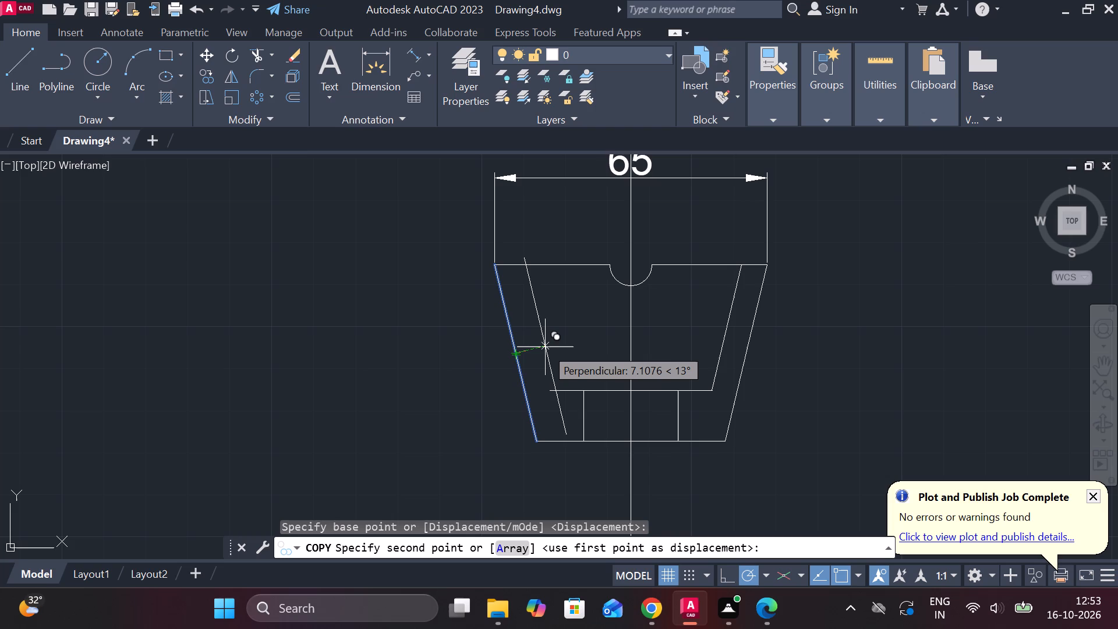
pyautogui.press('6')
pyautogui.press('Return')
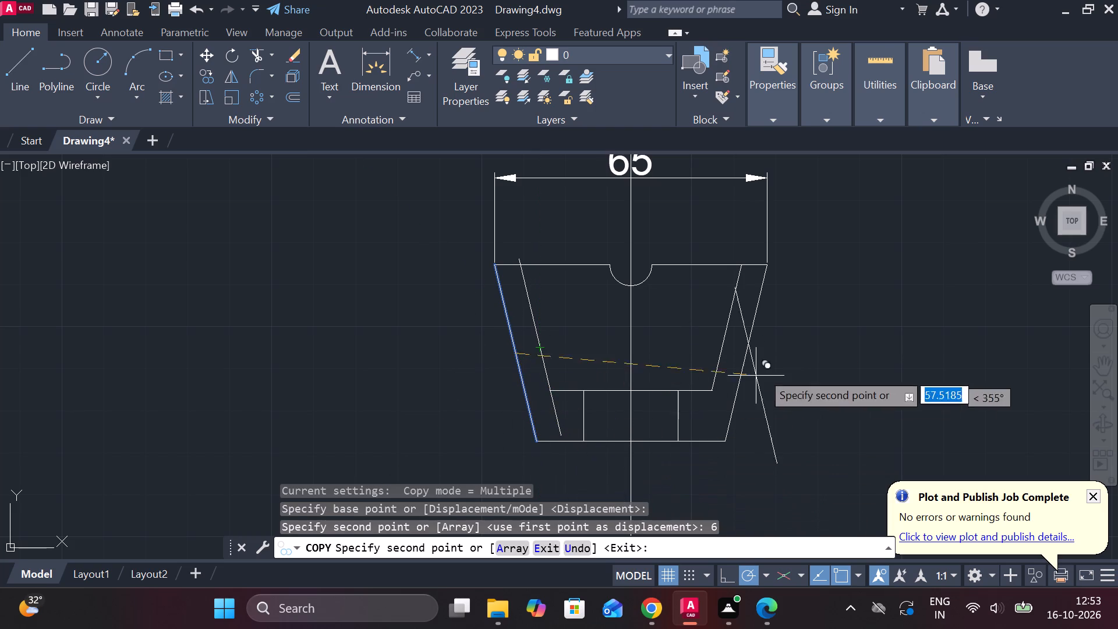
pyautogui.press('Escape')
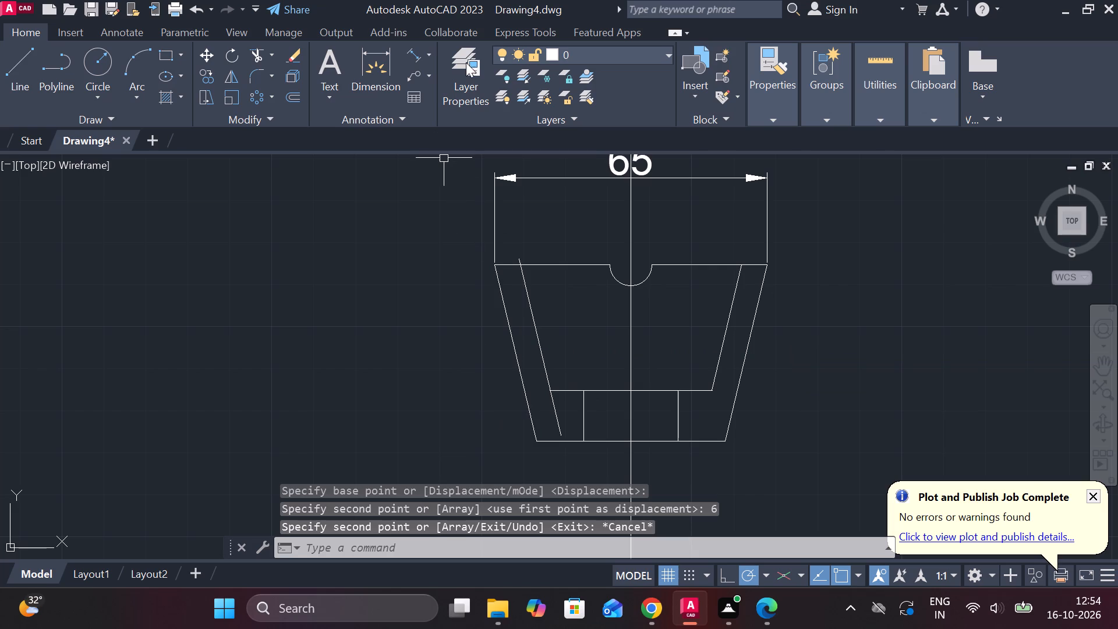
# Check the perpendicular distance between the midpoints of the left outer and inner slanted lines using an aligned dimension, without placing it.
pyautogui.click(413, 55)
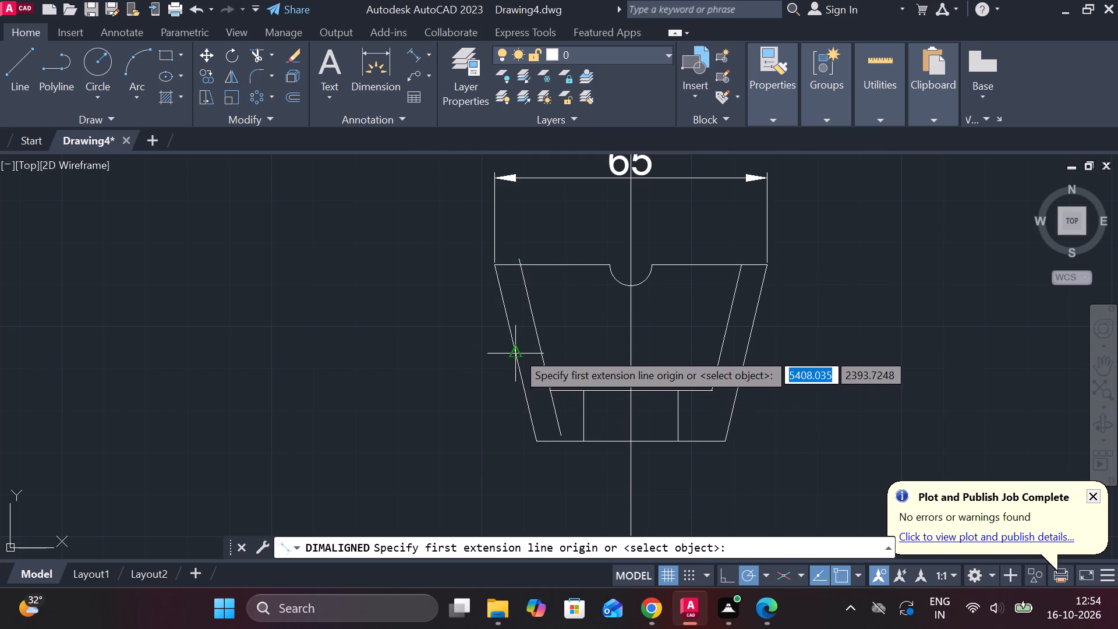
pyautogui.click(516, 352)
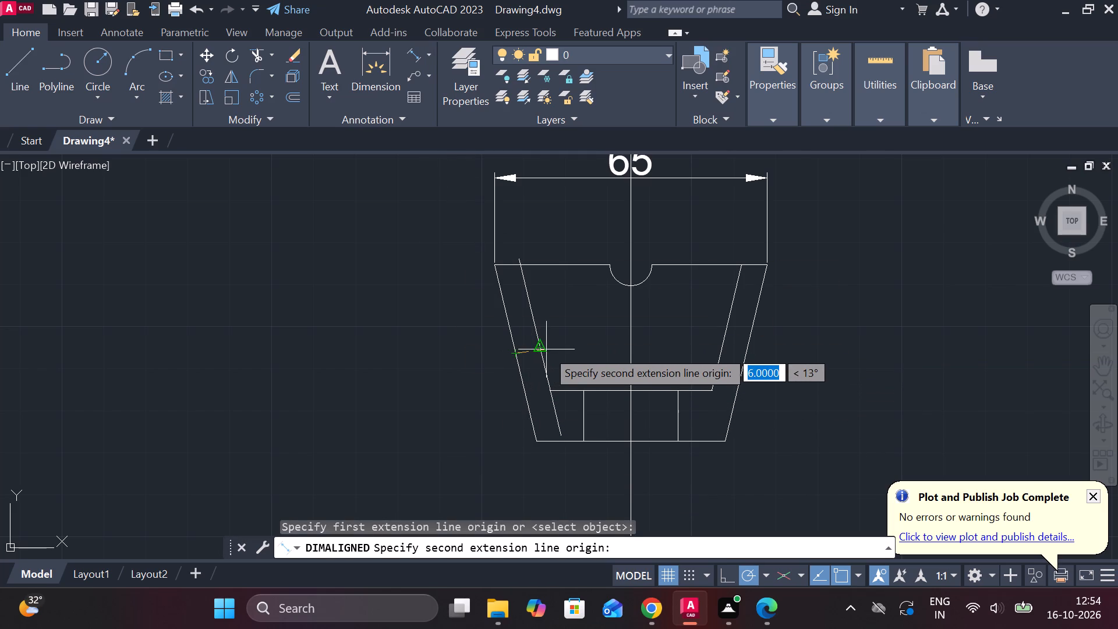
pyautogui.click(538, 348)
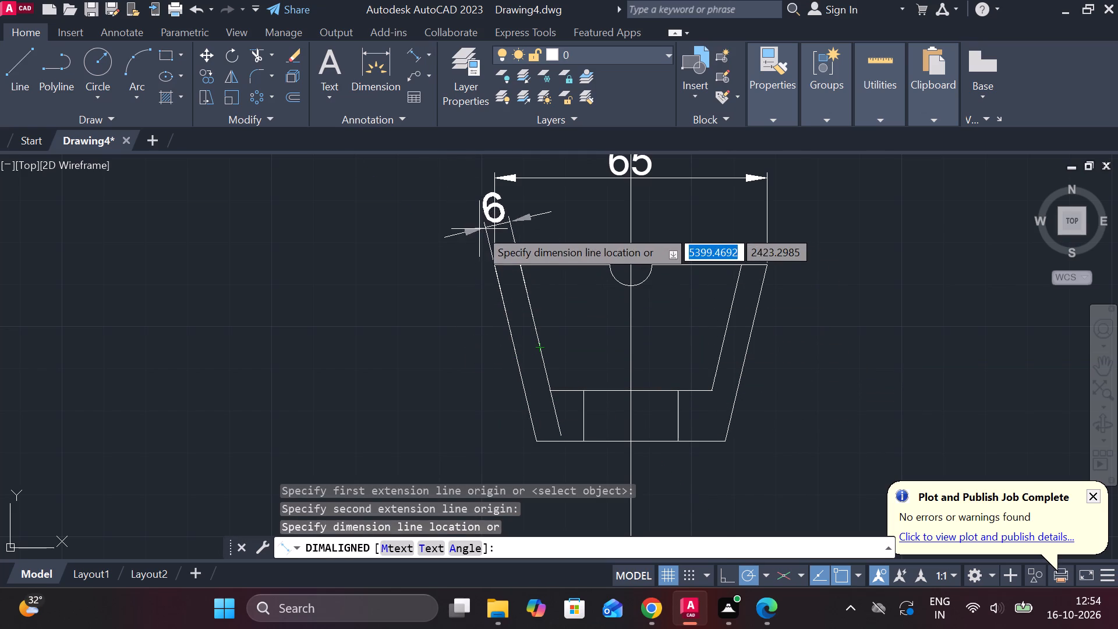
pyautogui.press('Escape')
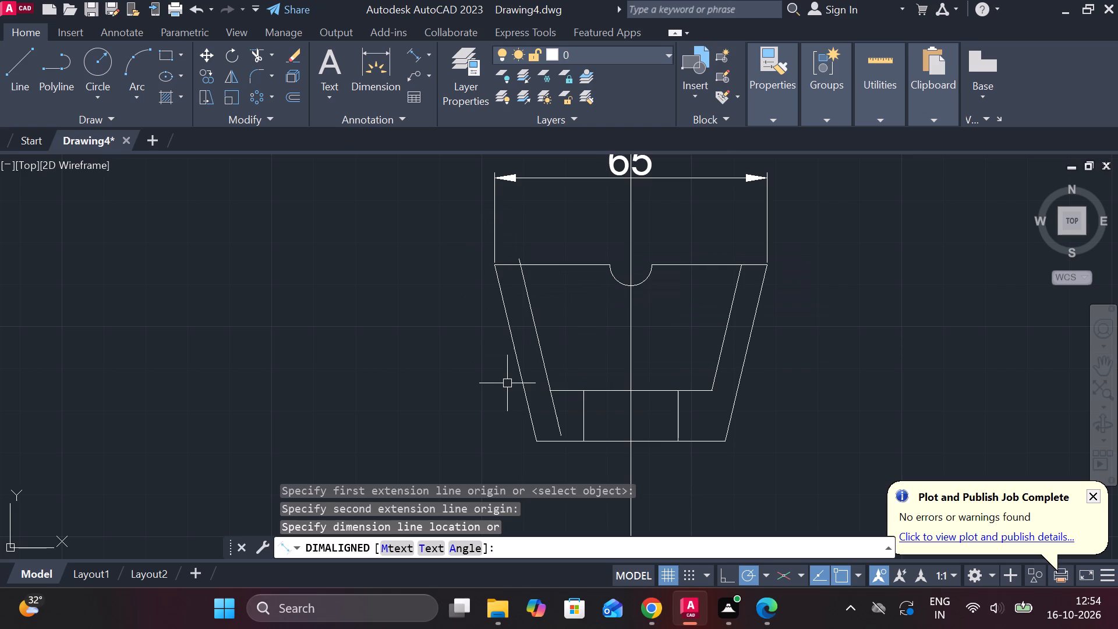
# Trim the left inner slanted line's ends that extend below the inner horizontal line and above the top edge.
pyautogui.click(259, 48)
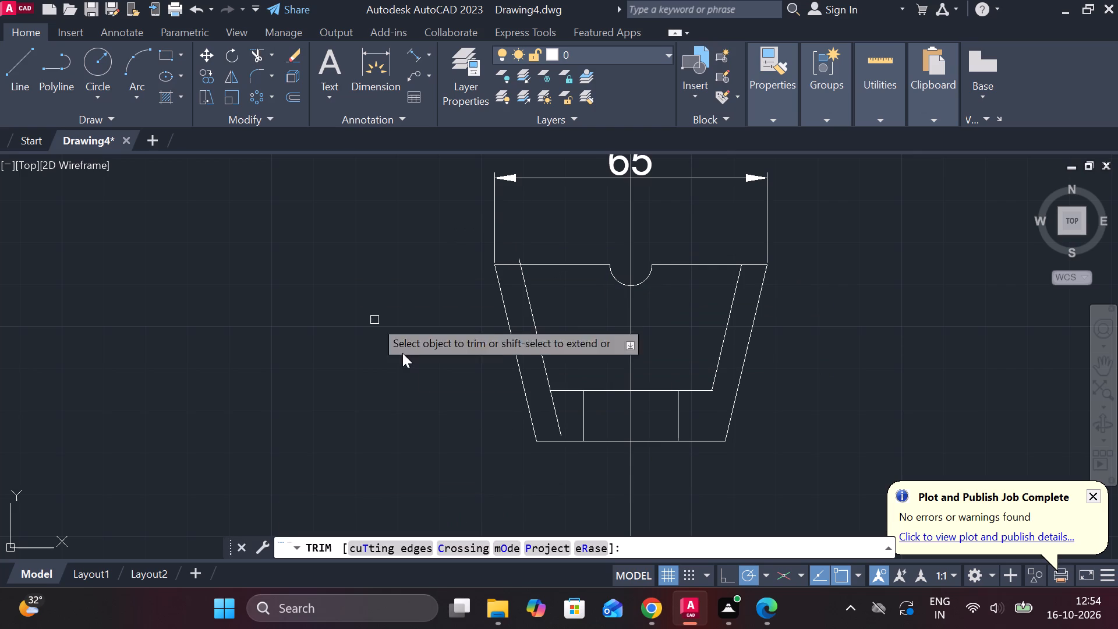
pyautogui.click(559, 427)
pyautogui.scroll(1, 509, 226)
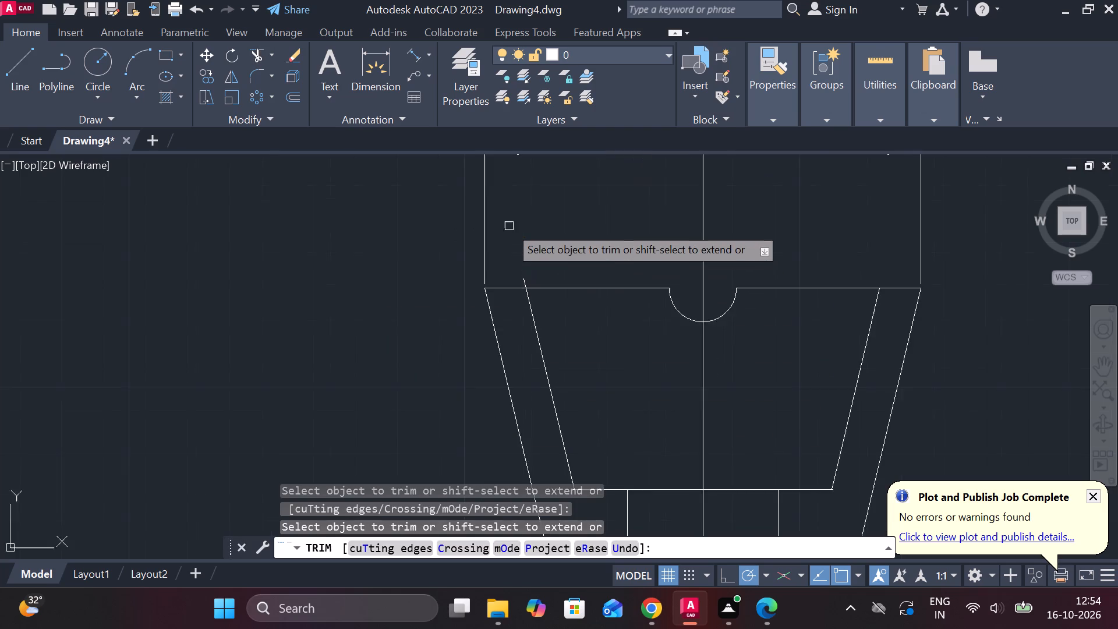
pyautogui.scroll(1, 509, 226)
pyautogui.click(533, 306)
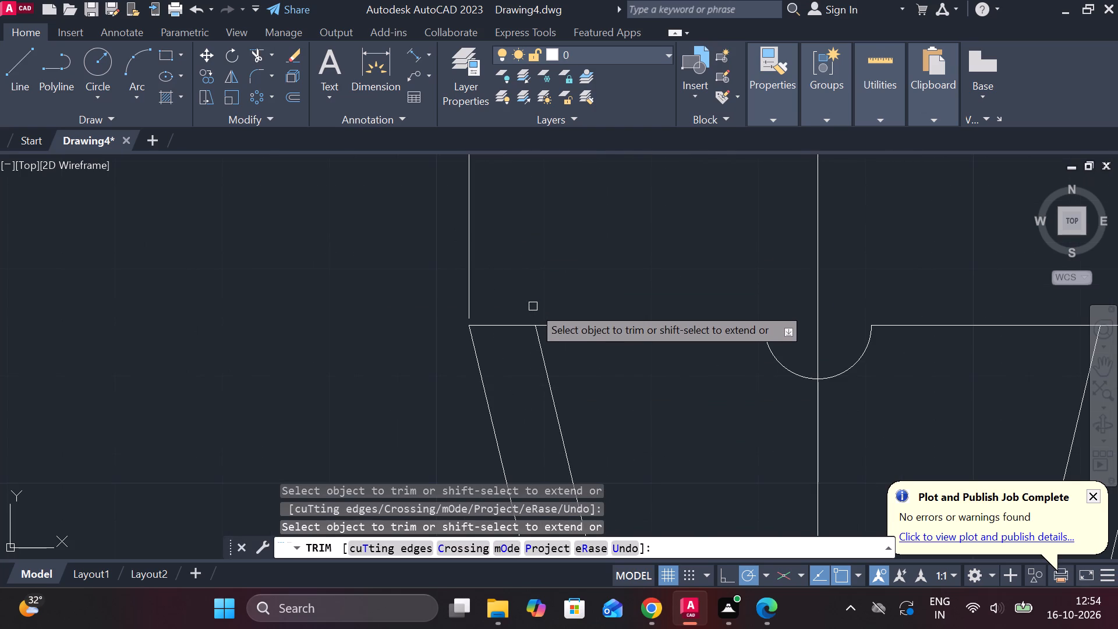
pyautogui.scroll(-3, 533, 306)
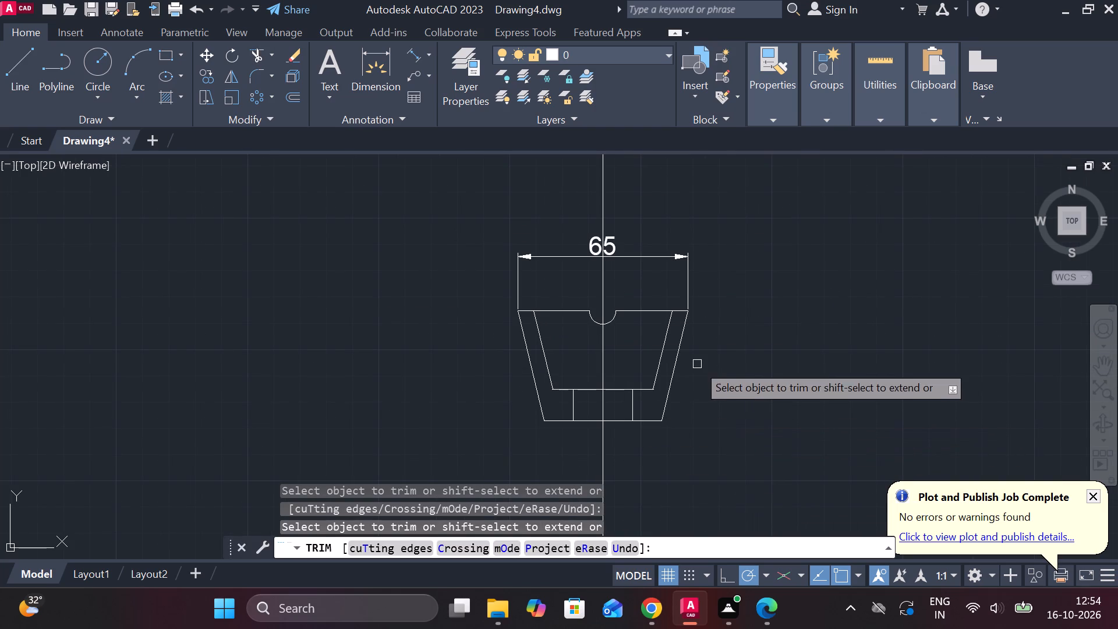
pyautogui.press('Escape')
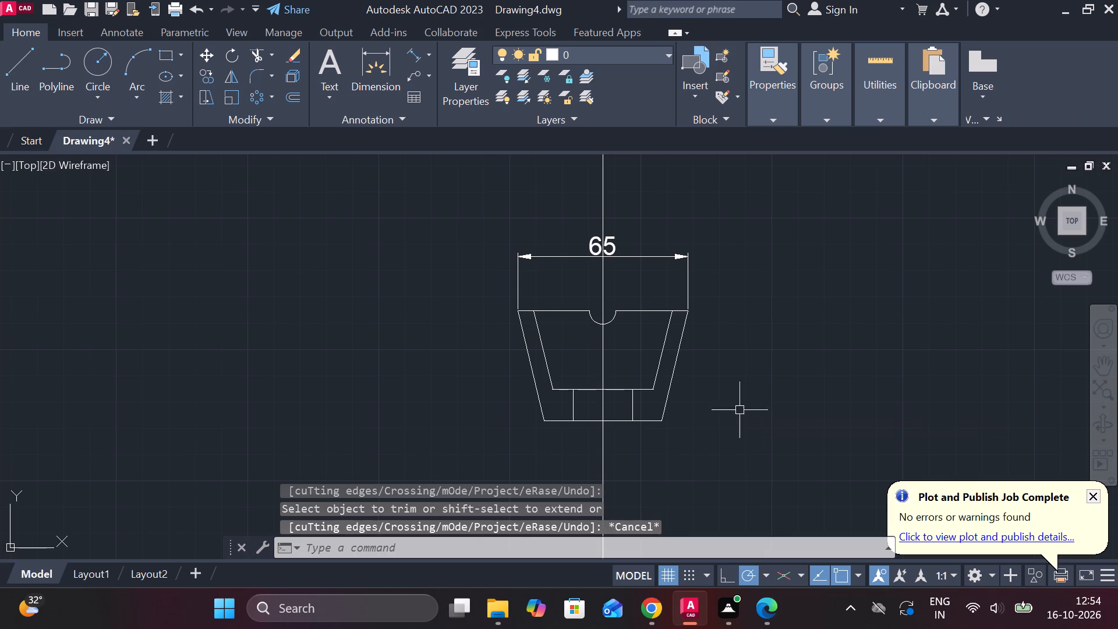
# Add an aligned dimension for the right slanted wall's perpendicular thickness, placed above the profile's upper corner.
pyautogui.click(414, 51)
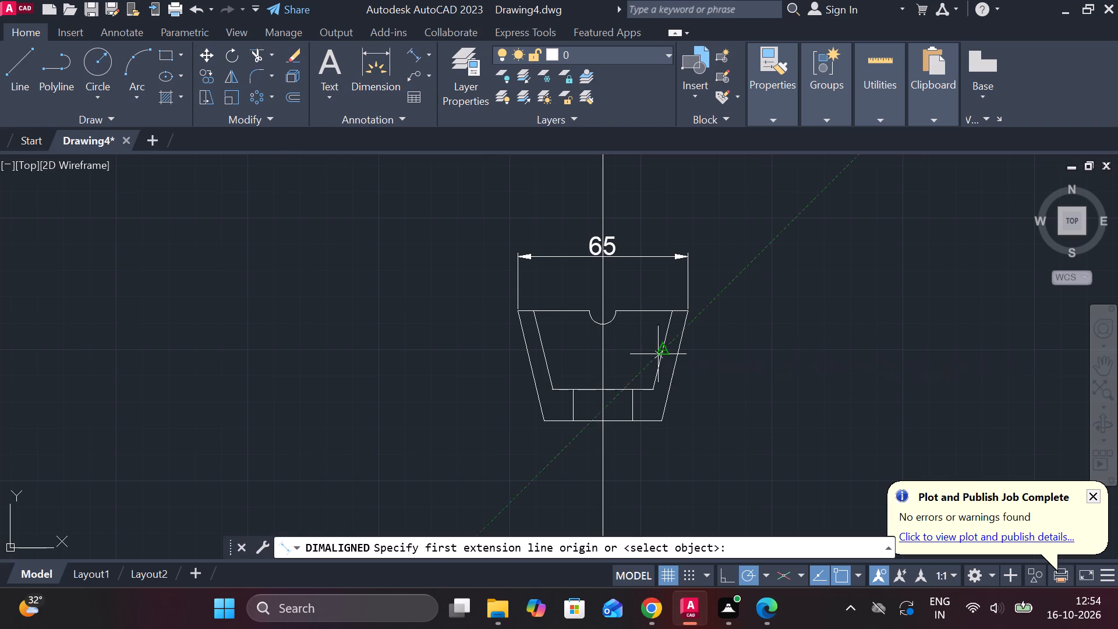
pyautogui.click(665, 354)
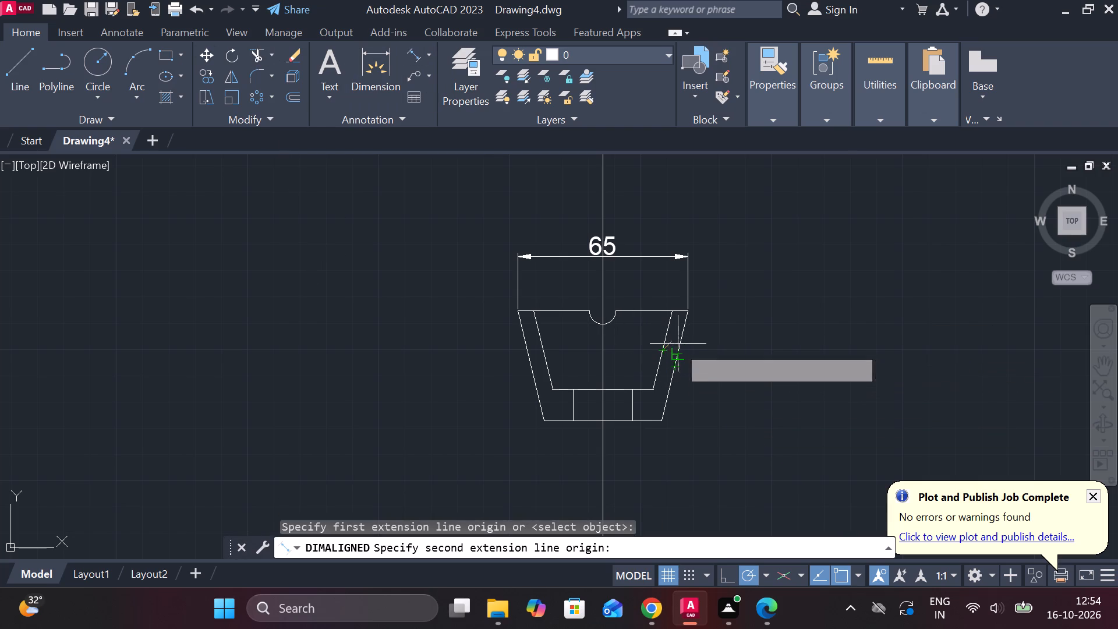
pyautogui.click(678, 352)
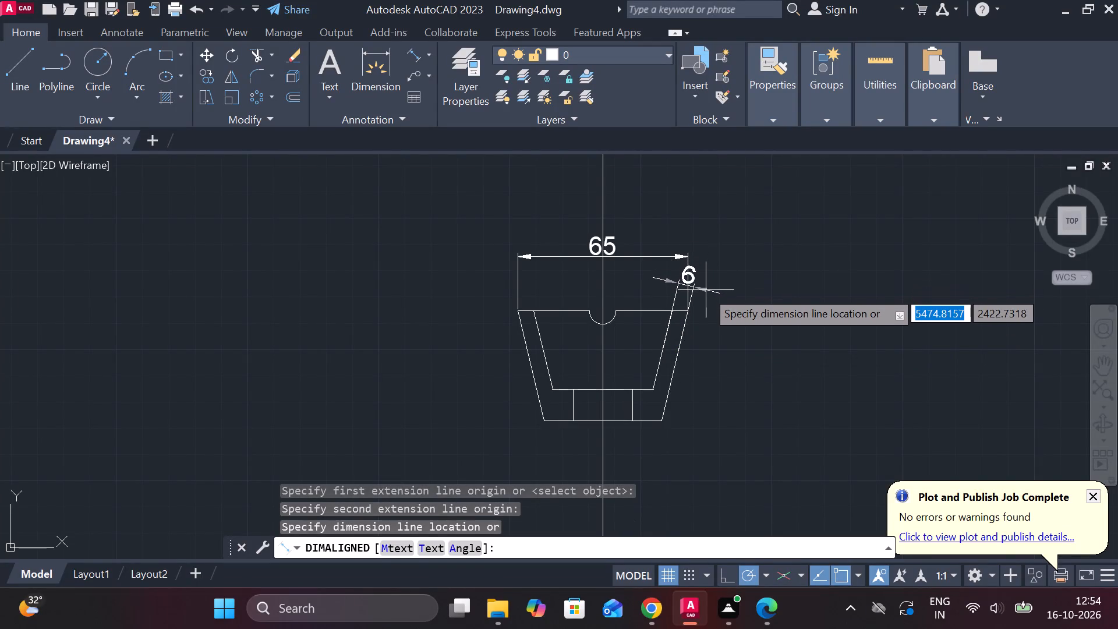
pyautogui.click(706, 290)
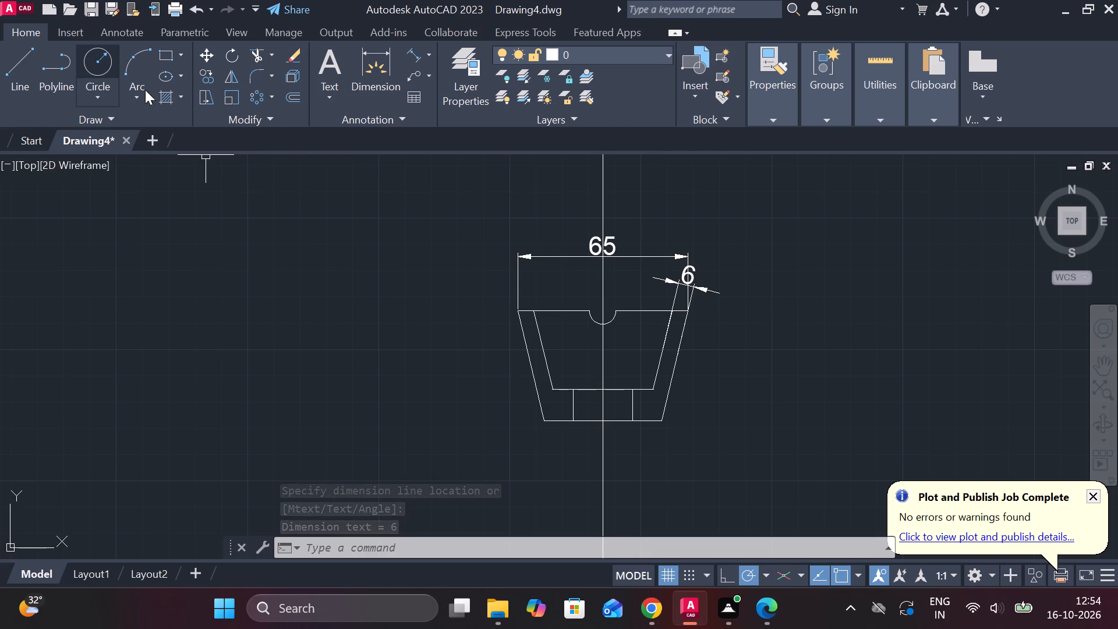
# Add a vertical linear dimension for the profile's overall height, placed to the left of the left outer slanted line.
pyautogui.click(427, 59)
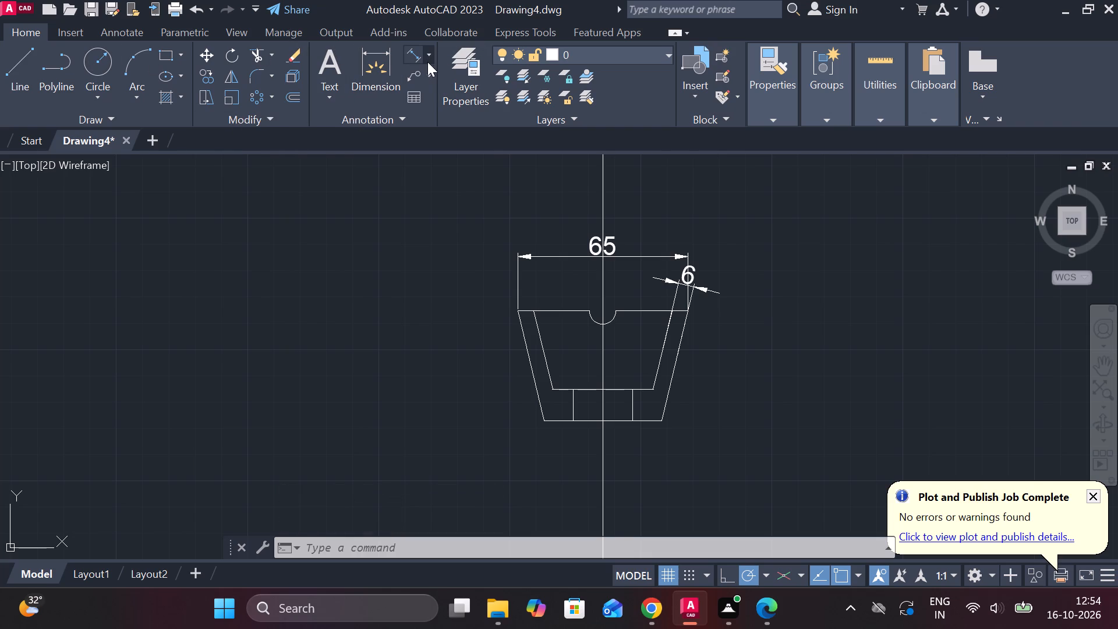
pyautogui.click(437, 86)
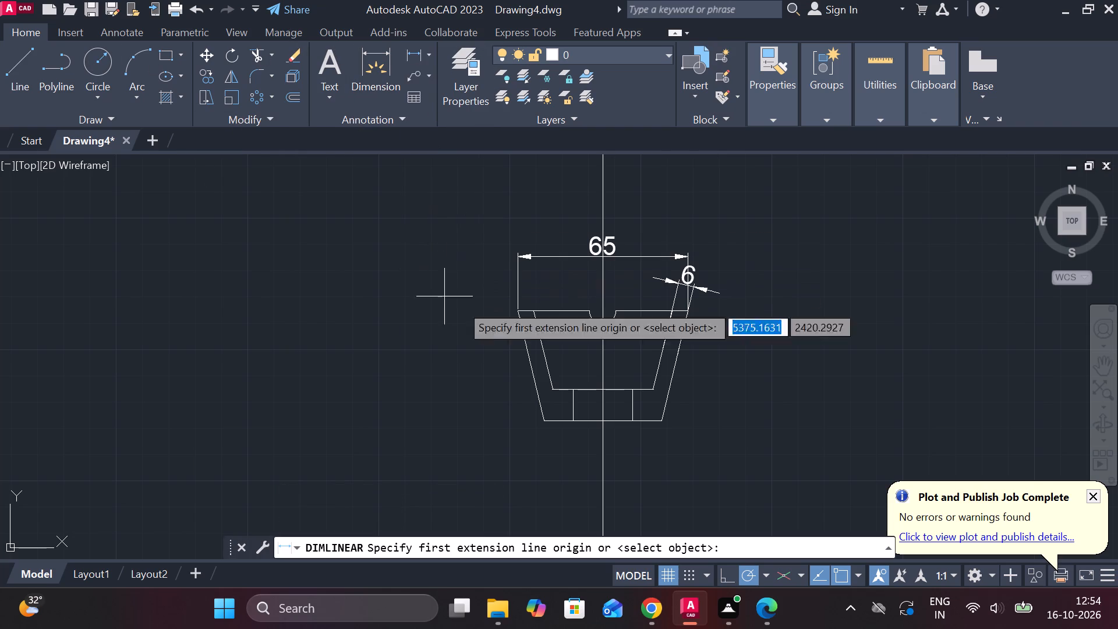
pyautogui.click(520, 310)
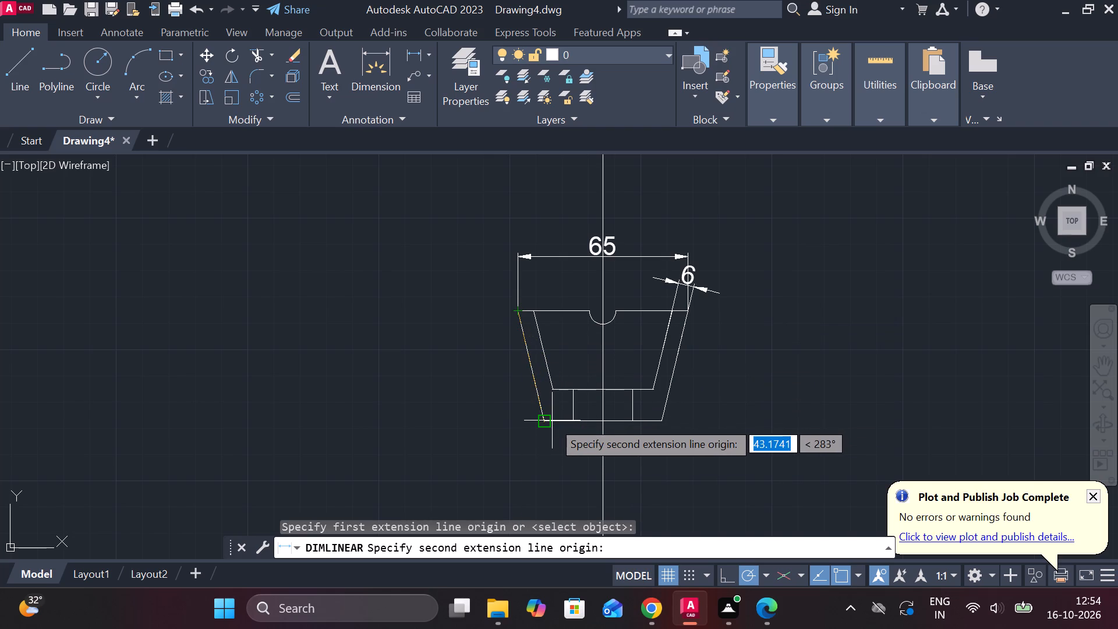
pyautogui.doubleClick(549, 420)
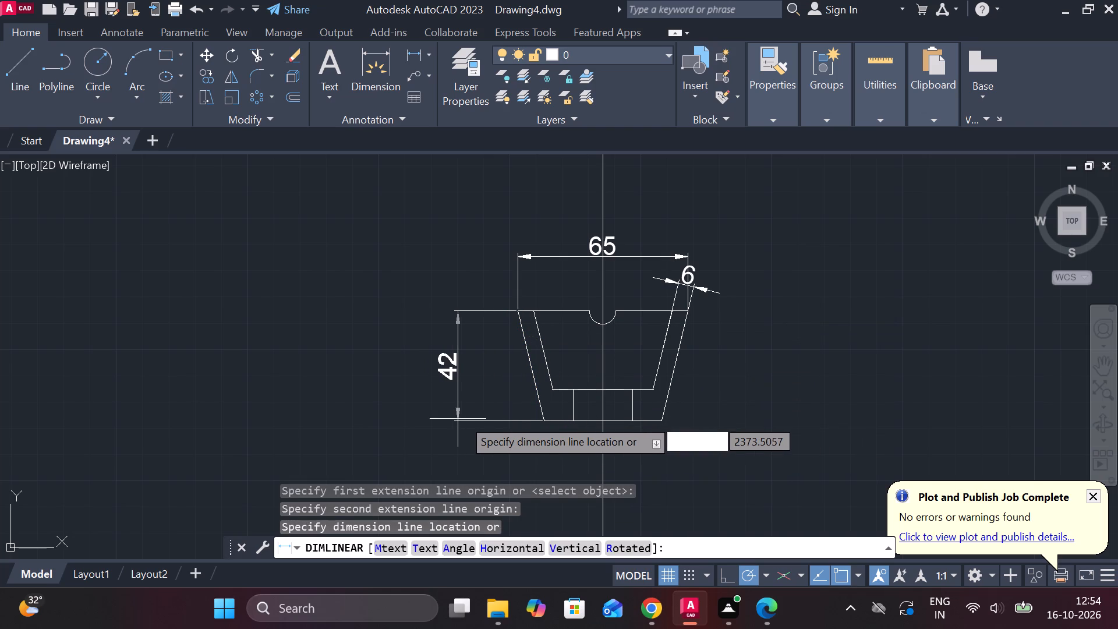
pyautogui.click(483, 418)
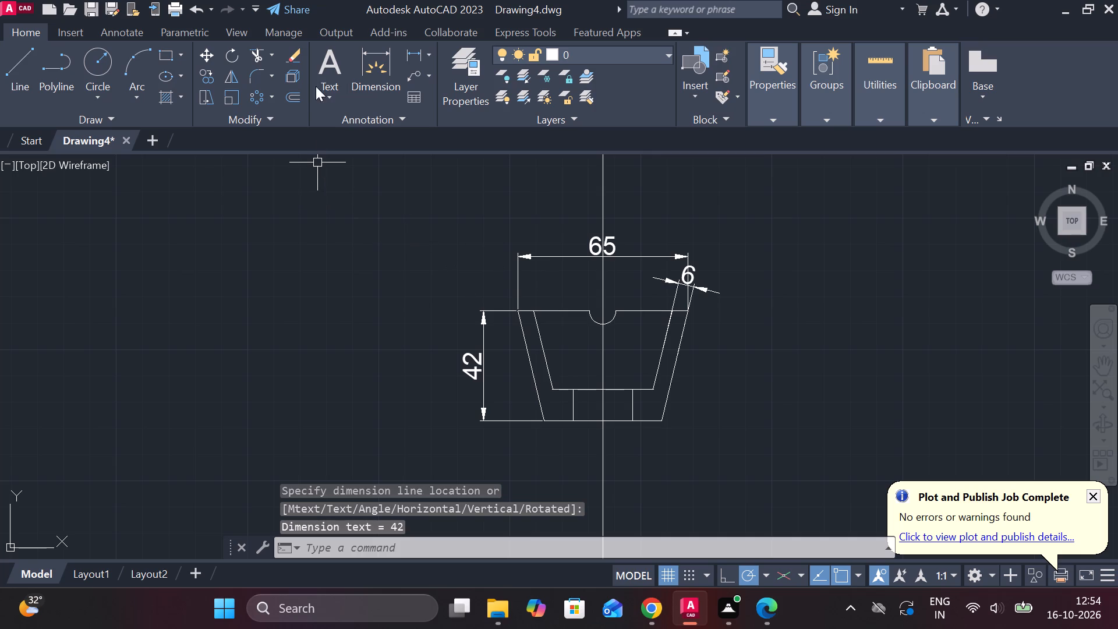
# Add a vertical linear dimension for the bottom opening's height, placed between the profile and the overall height dimension.
pyautogui.click(412, 55)
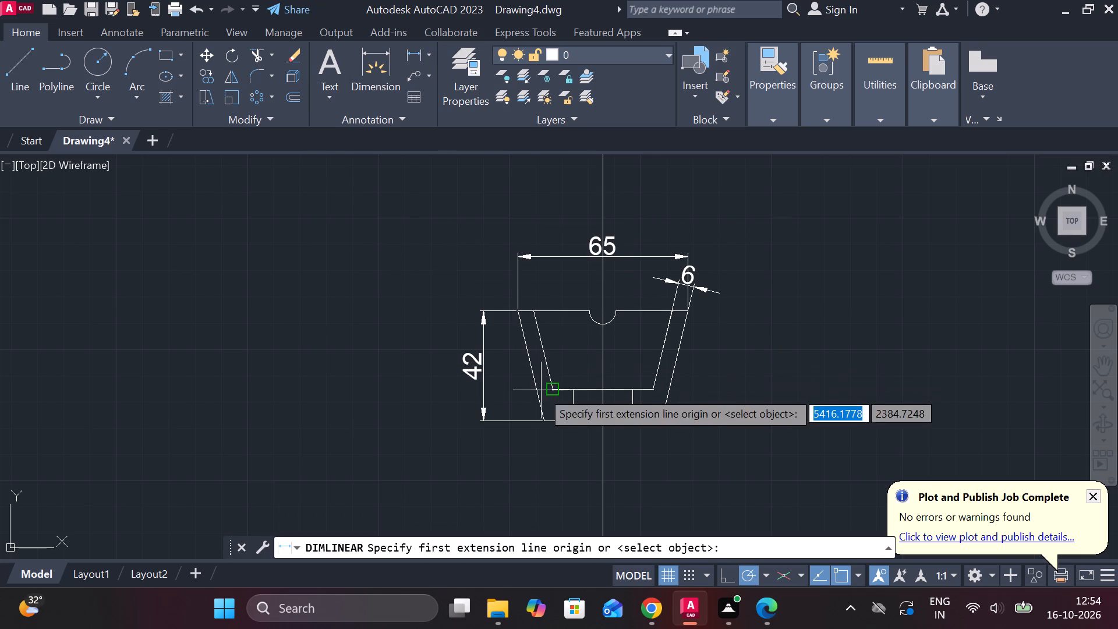
pyautogui.click(571, 391)
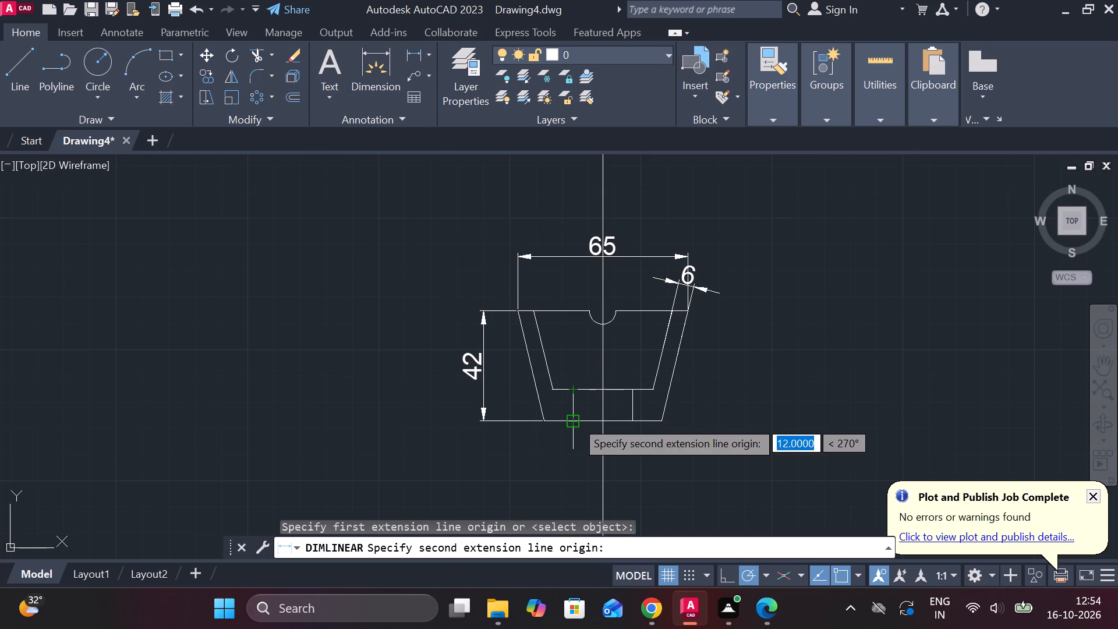
pyautogui.click(575, 420)
pyautogui.click(515, 422)
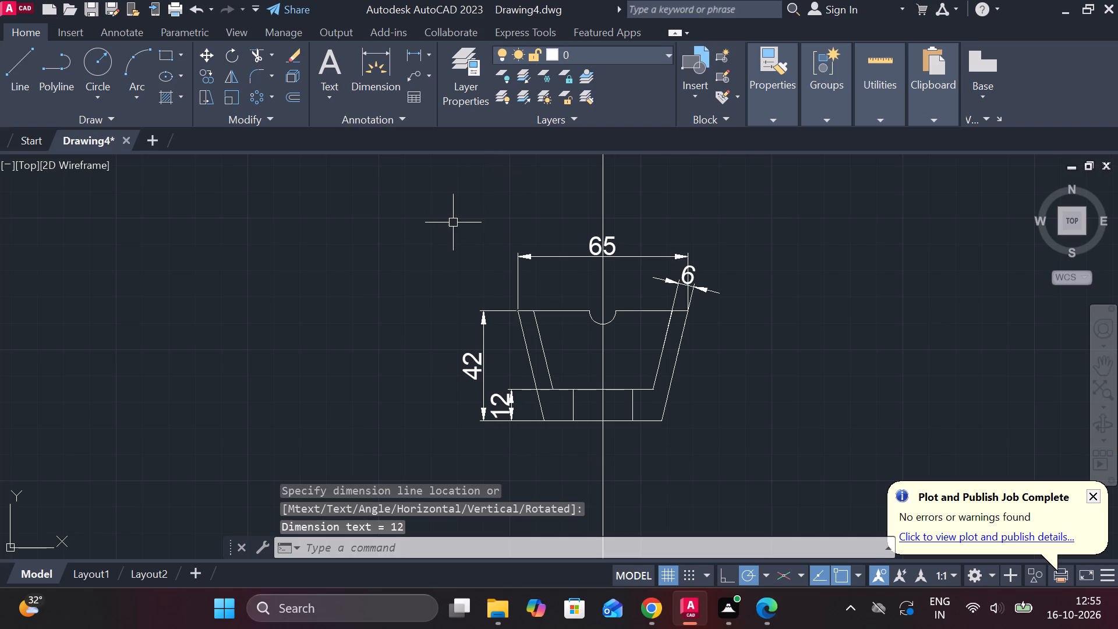
# Add a horizontal linear dimension for the profile's bottom edge, placed below the profile.
pyautogui.click(410, 53)
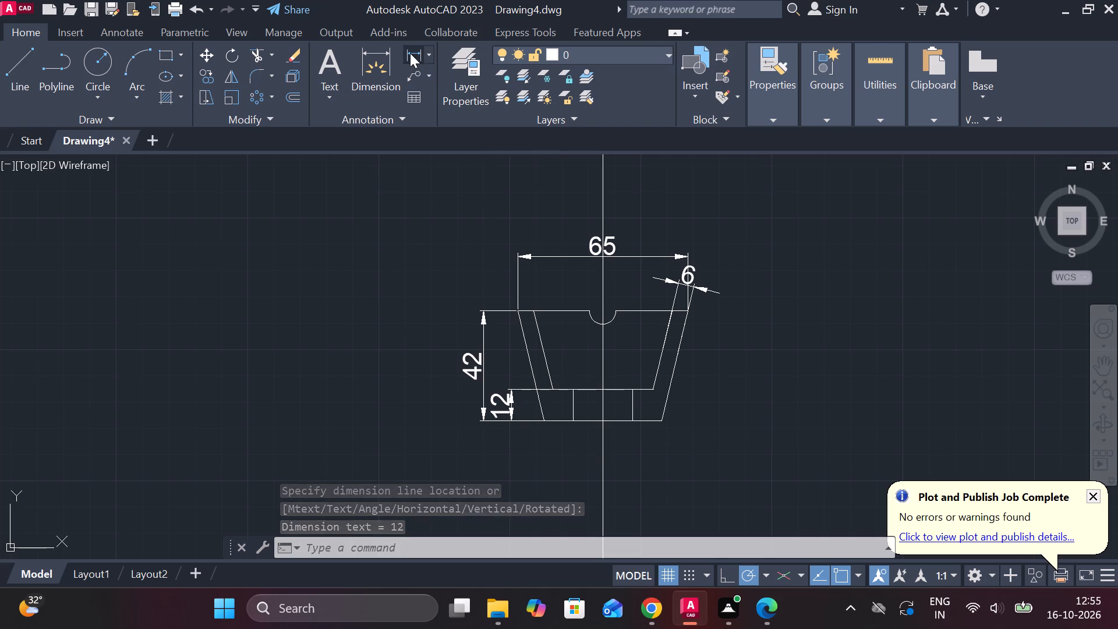
pyautogui.click(545, 422)
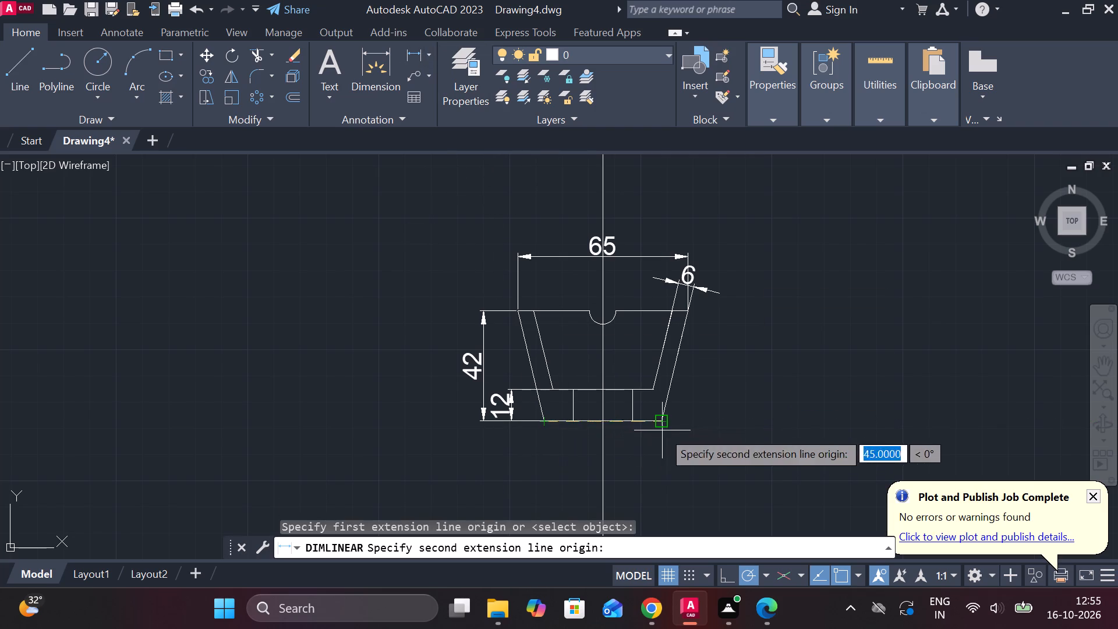
pyautogui.click(661, 425)
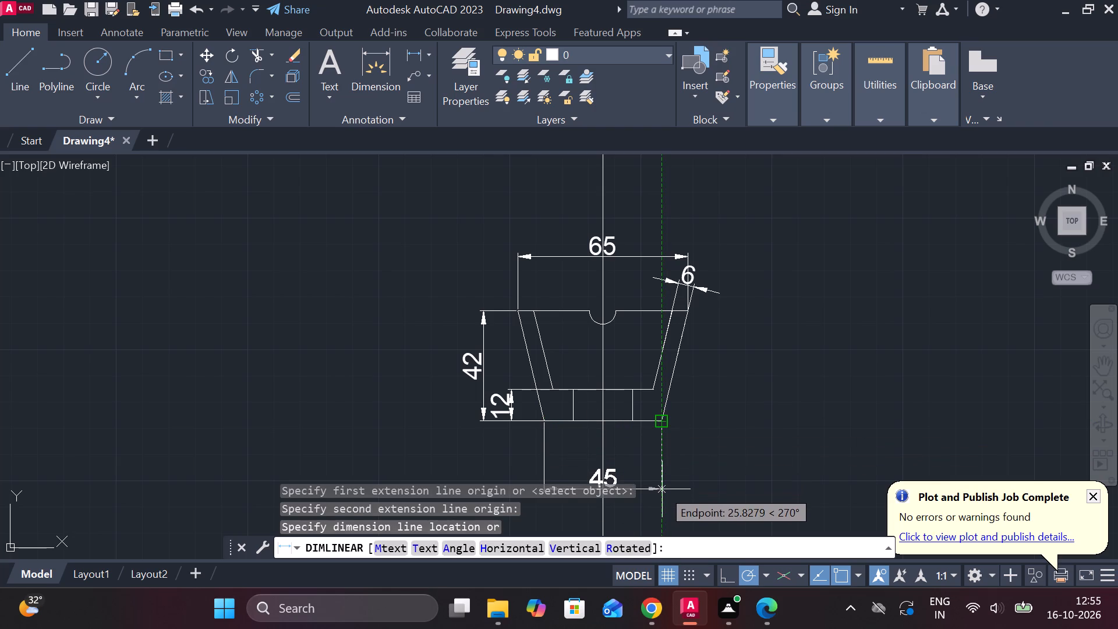
pyautogui.click(662, 489)
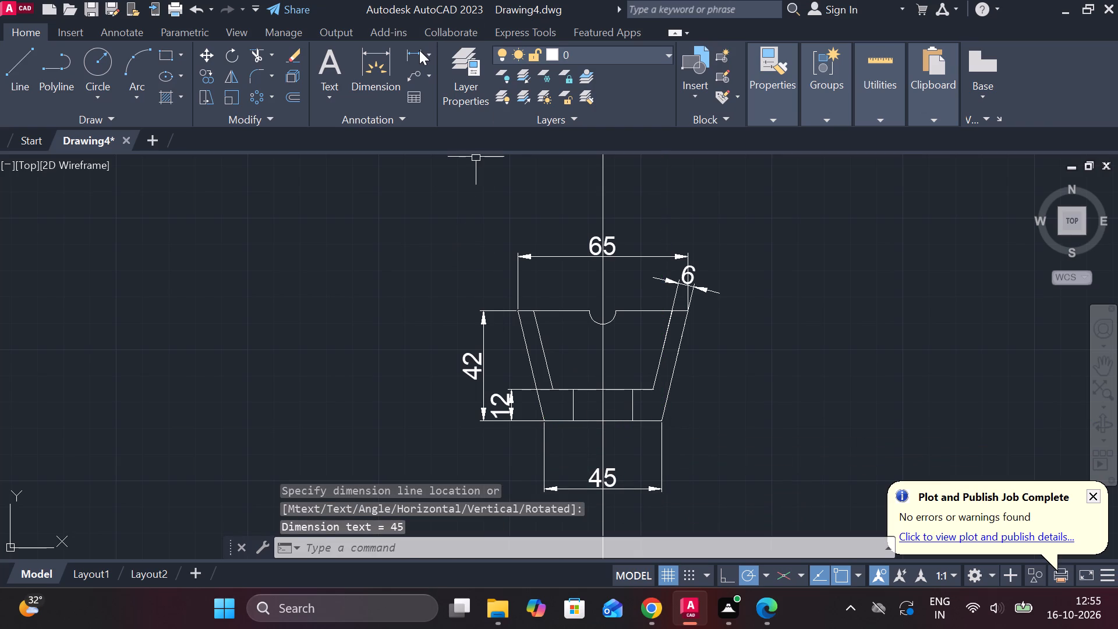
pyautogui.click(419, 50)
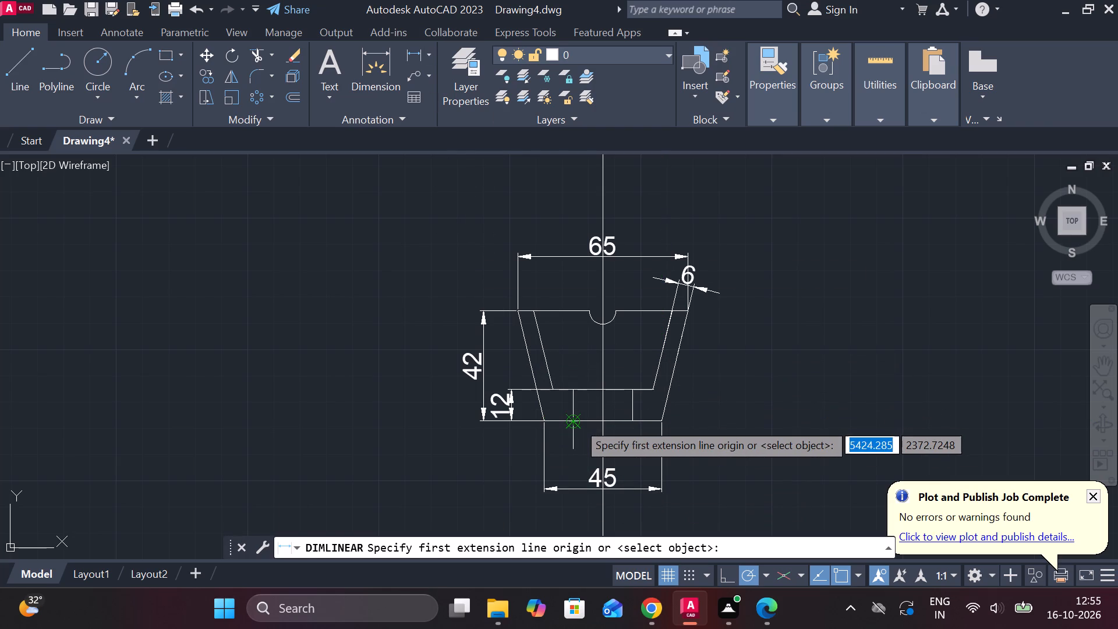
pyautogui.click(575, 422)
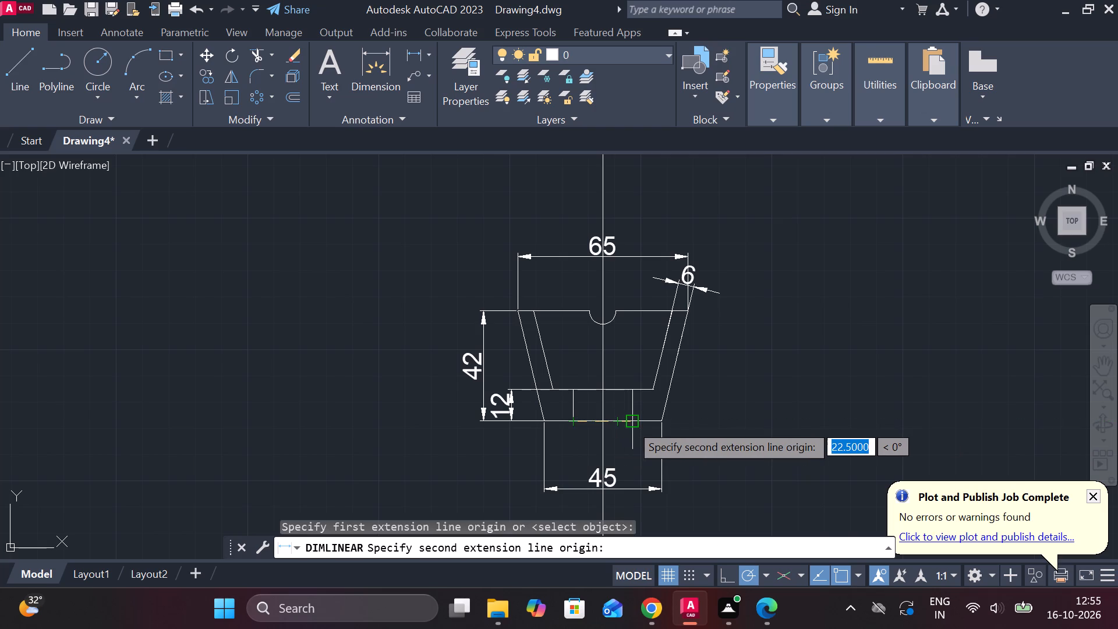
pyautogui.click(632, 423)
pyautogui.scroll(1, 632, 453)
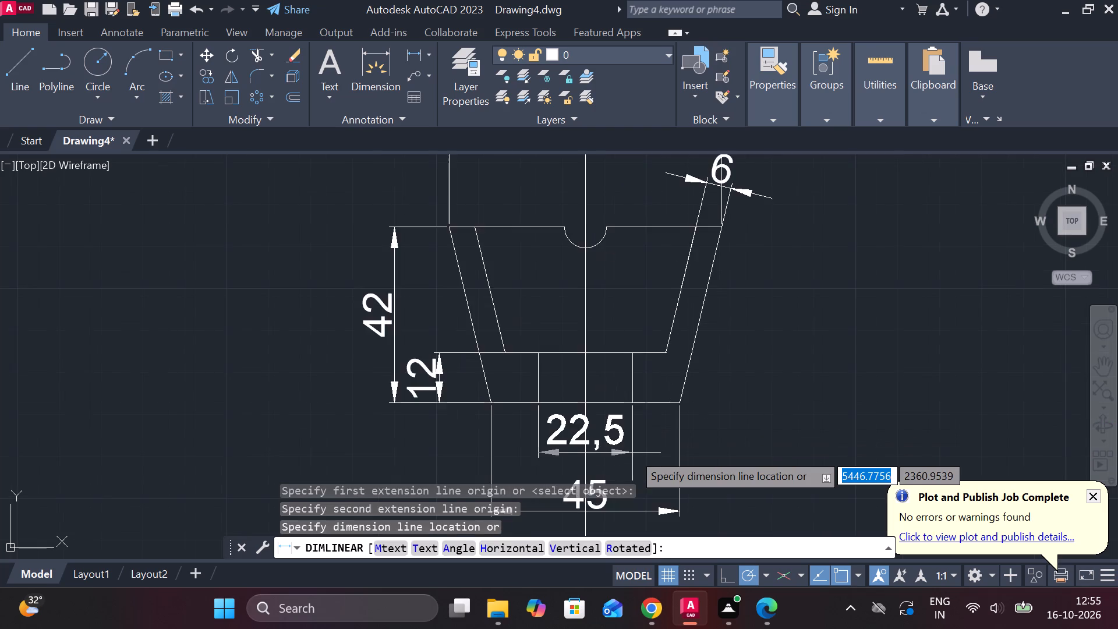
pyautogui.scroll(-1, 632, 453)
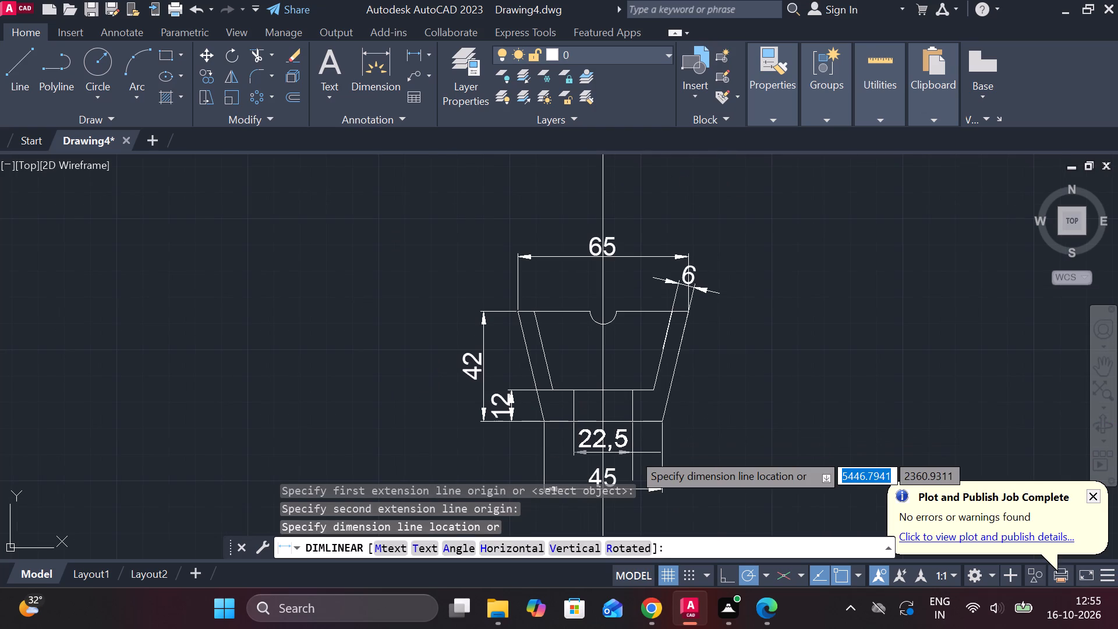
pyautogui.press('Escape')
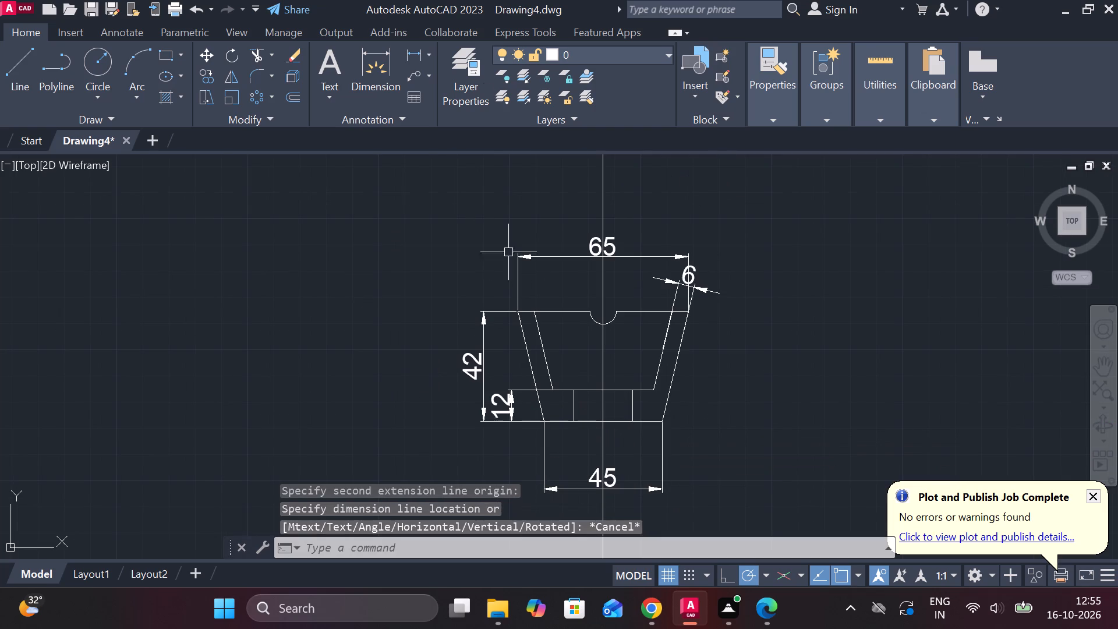
# Add a horizontal linear dimension for the bottom opening's width, placed between the profile's bottom edge and the 45 dimension.
pyautogui.click(414, 56)
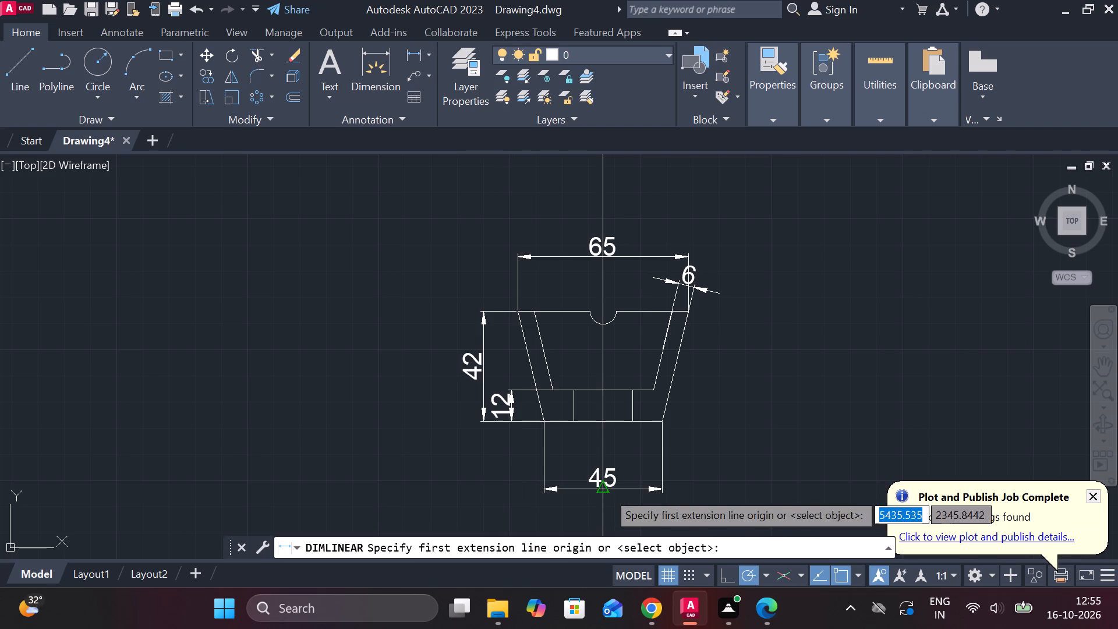
pyautogui.scroll(3, 575, 421)
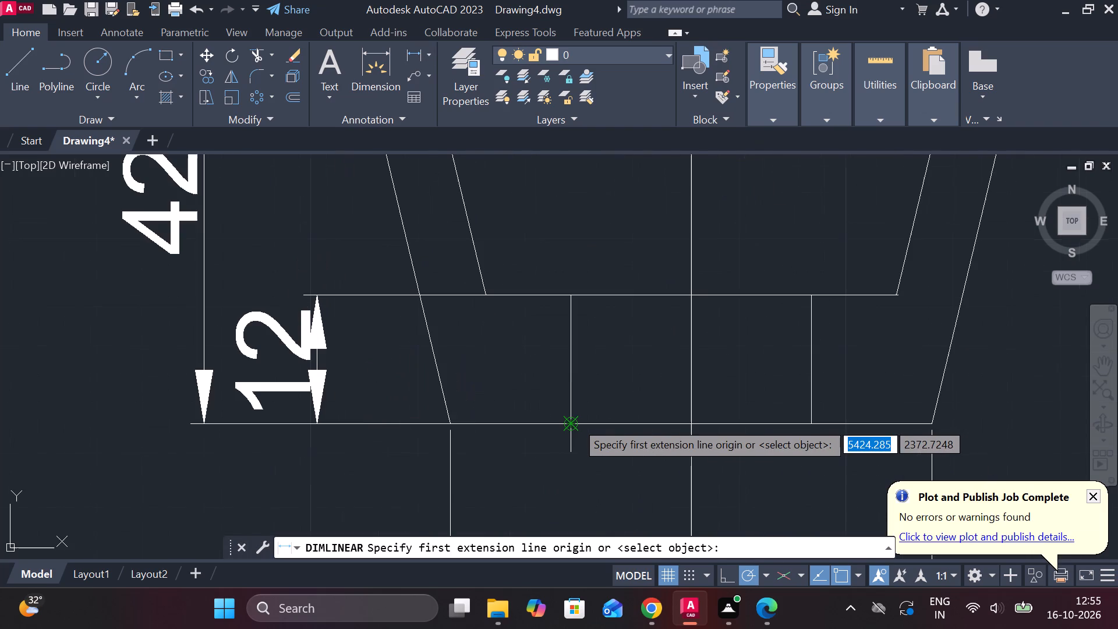
pyautogui.click(575, 421)
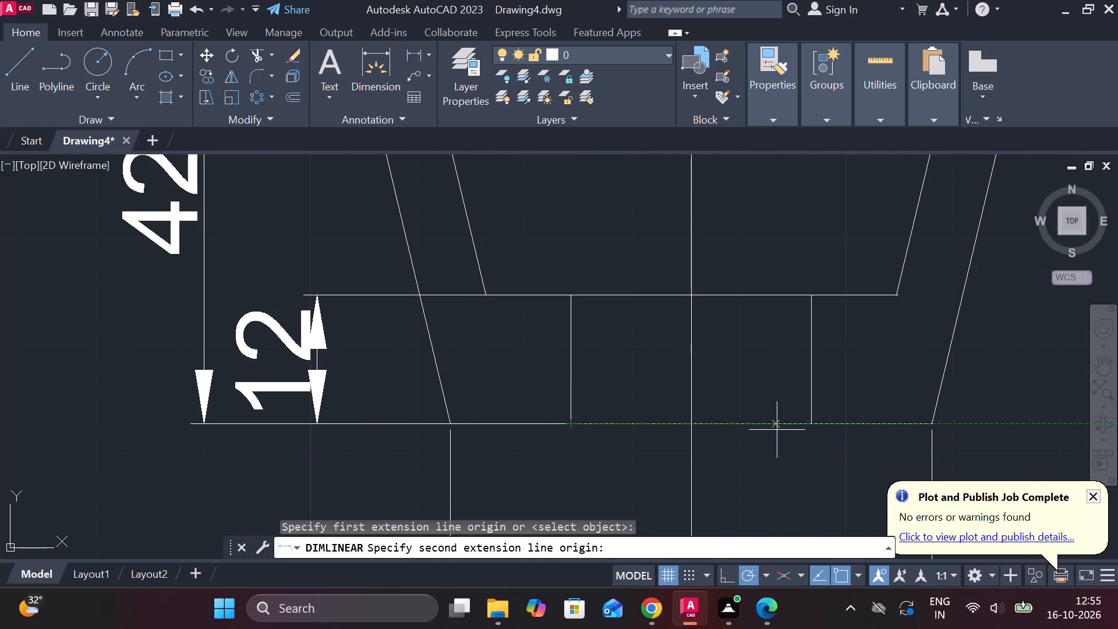
pyautogui.click(815, 424)
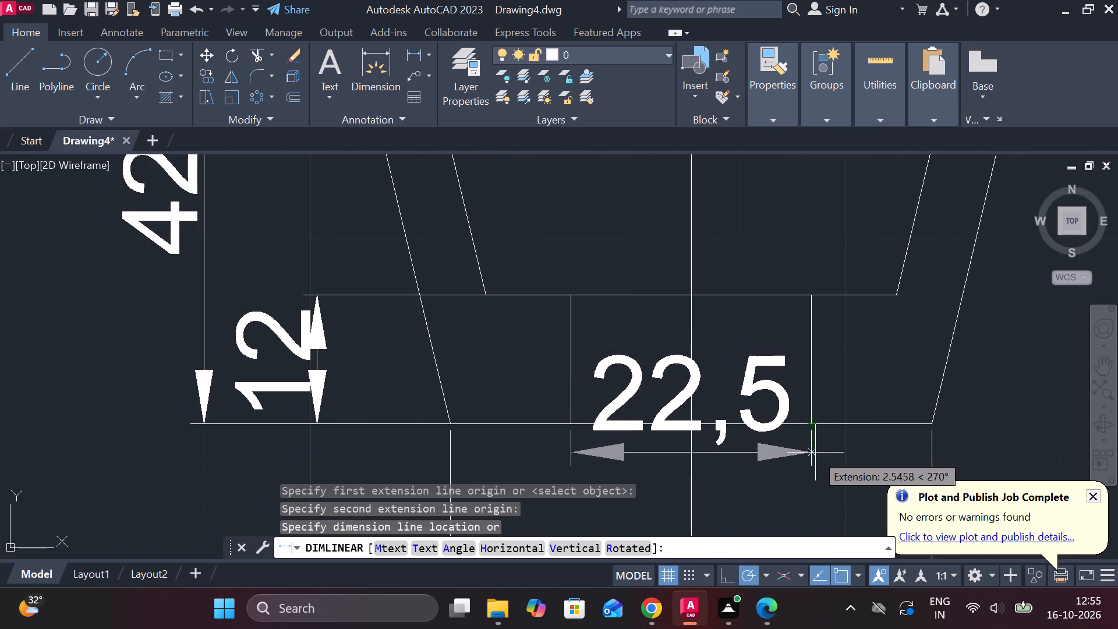
pyautogui.scroll(-1, 798, 469)
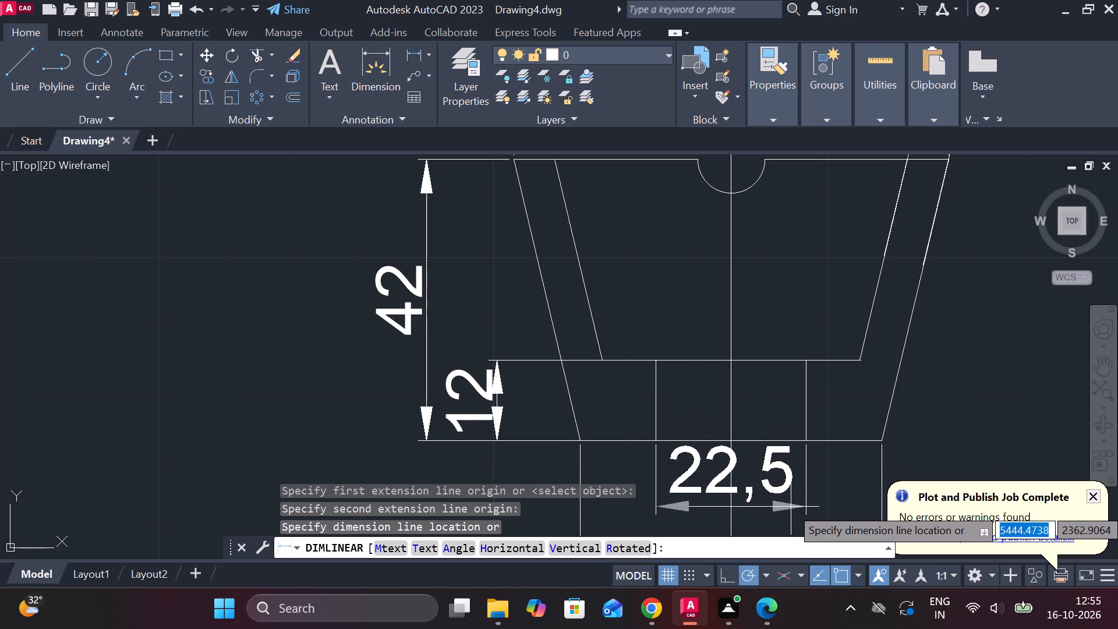
pyautogui.click(791, 507)
# Change the bottom opening's width dimension text to 22.5 with a decimal point.
pyautogui.tripleClick(736, 488)
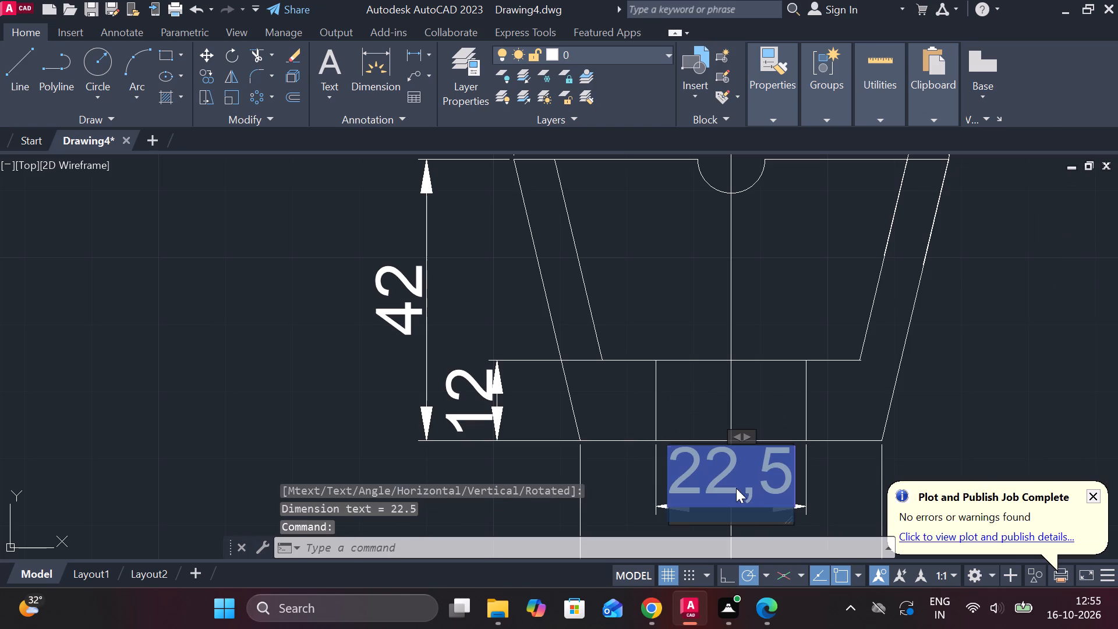
pyautogui.press('Right')
pyautogui.press('Right')
pyautogui.press('Right')
pyautogui.press('Right')
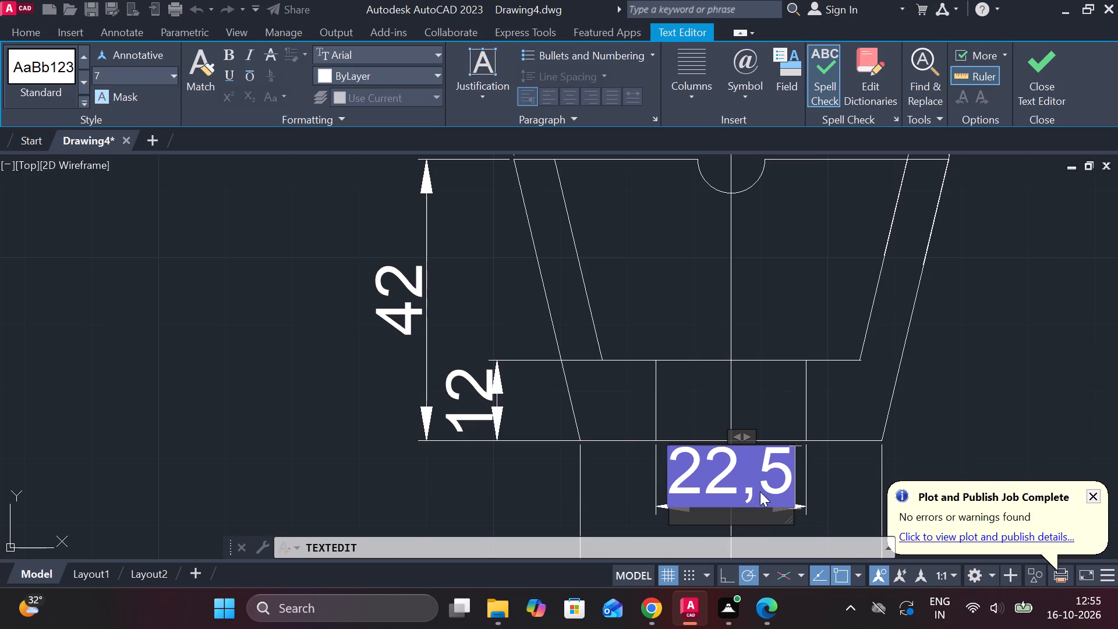
pyautogui.press('BackSpace')
pyautogui.press('BackSpace')
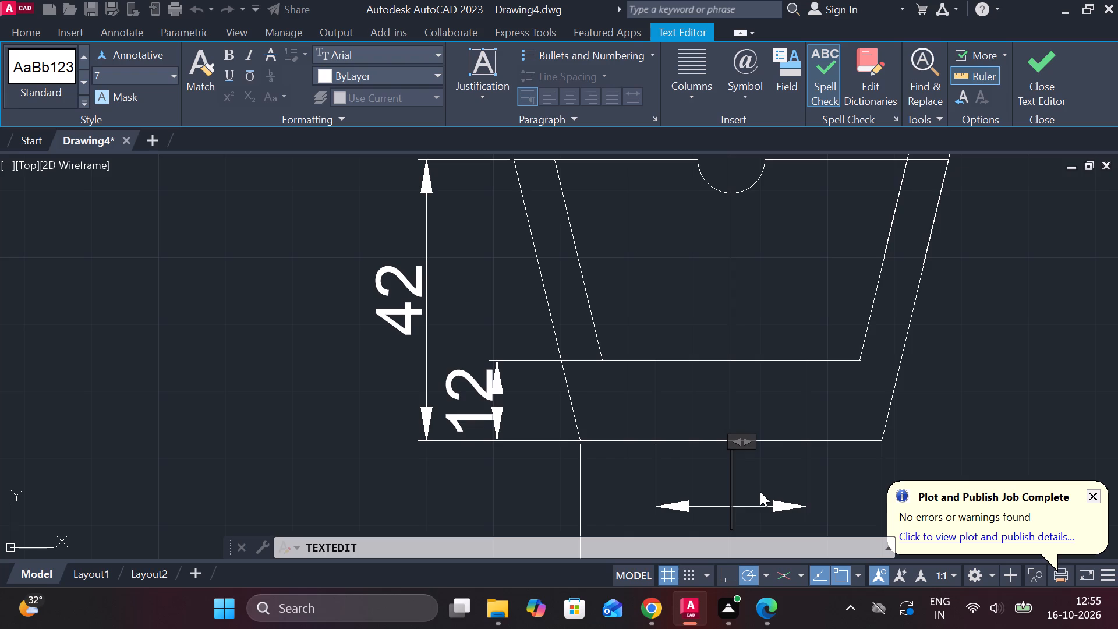
pyautogui.write('22')
pyautogui.write('.5')
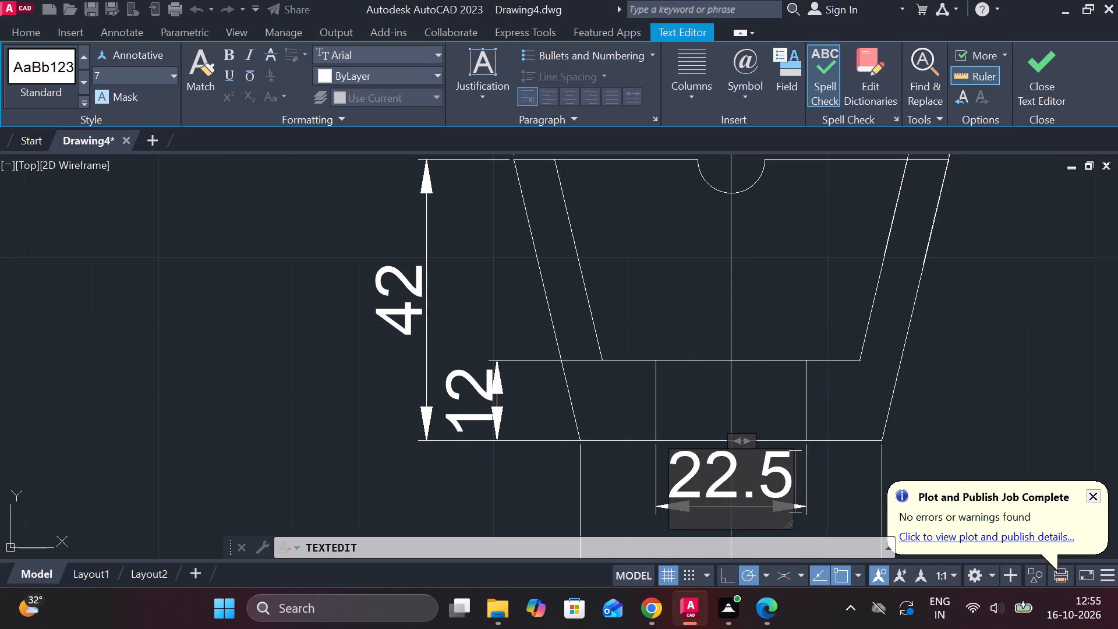
pyautogui.click(947, 408)
# Draw a circle of diameter 45 centred on the vertical centreline, about 69 below the profile's bottom edge.
pyautogui.scroll(-1, 940, 410)
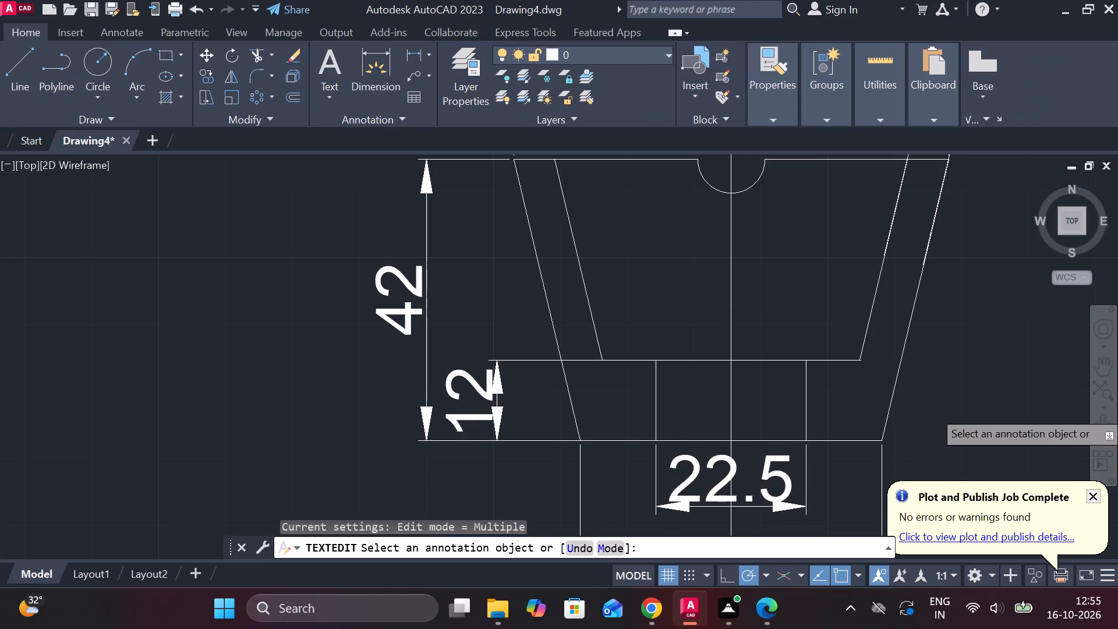
pyautogui.scroll(-2, 940, 410)
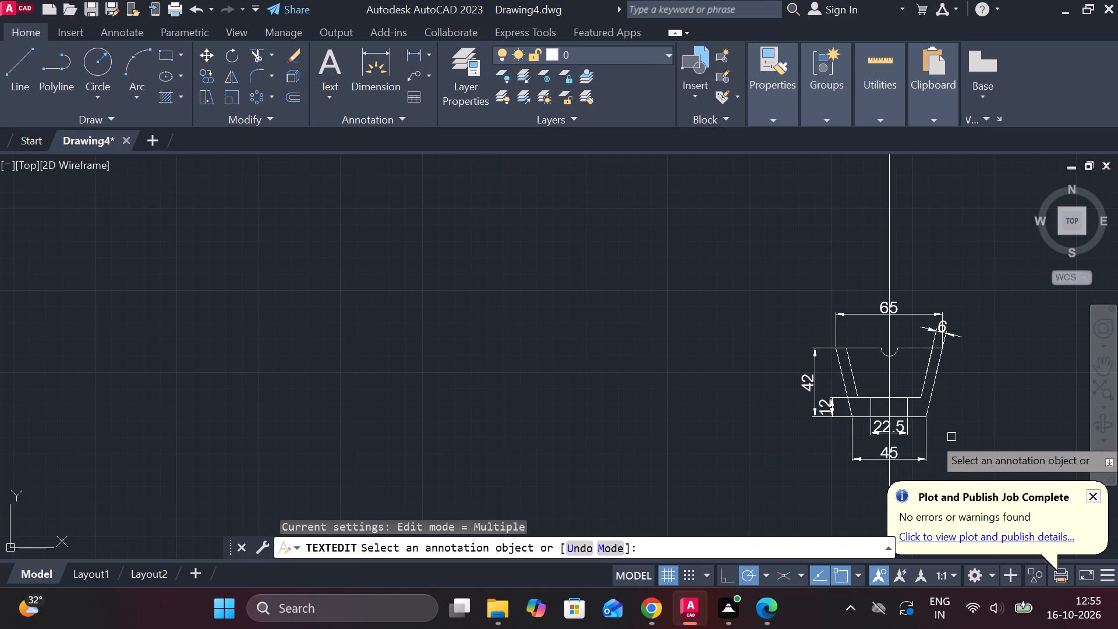
pyautogui.scroll(3, 951, 437)
pyautogui.scroll(-2, 950, 437)
pyautogui.scroll(-2, 604, 365)
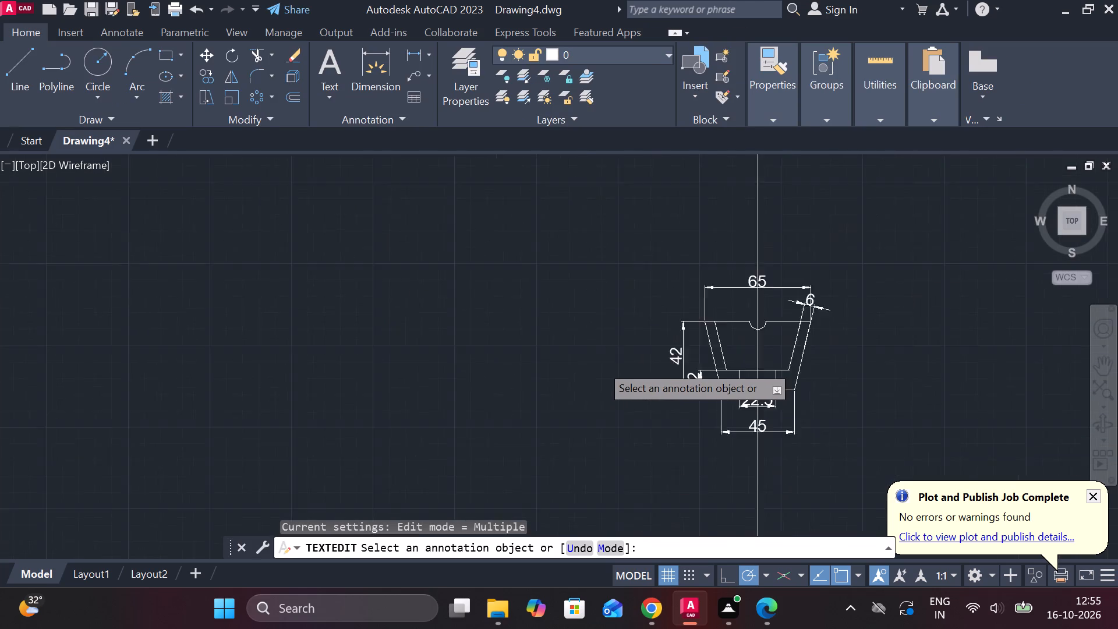
pyautogui.scroll(-2, 590, 368)
pyautogui.scroll(3, 606, 408)
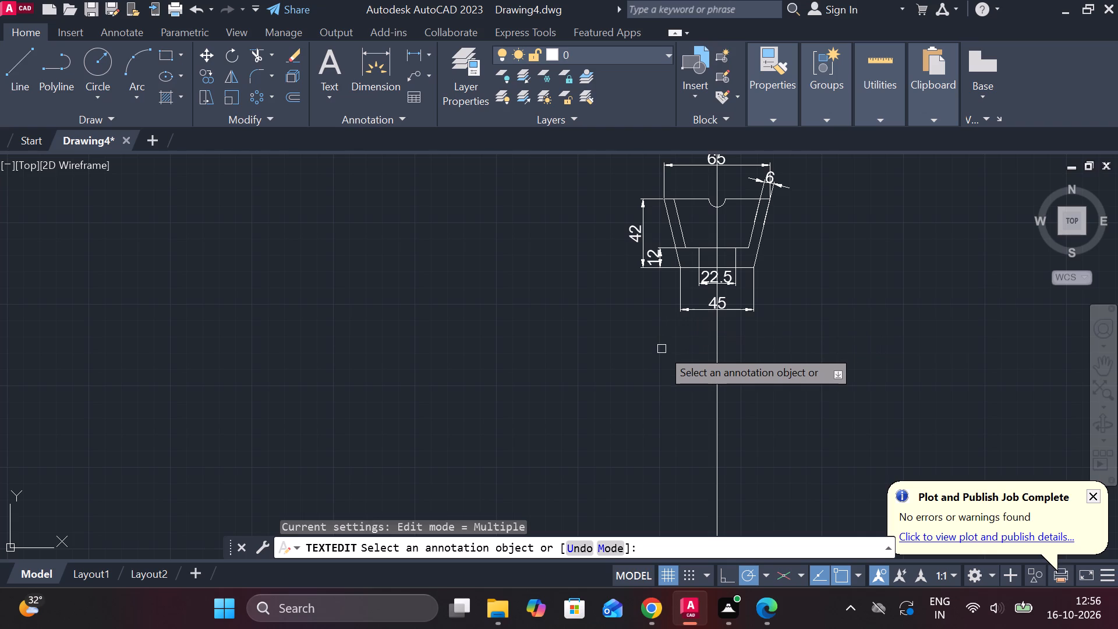
pyautogui.click(96, 91)
pyautogui.click(135, 167)
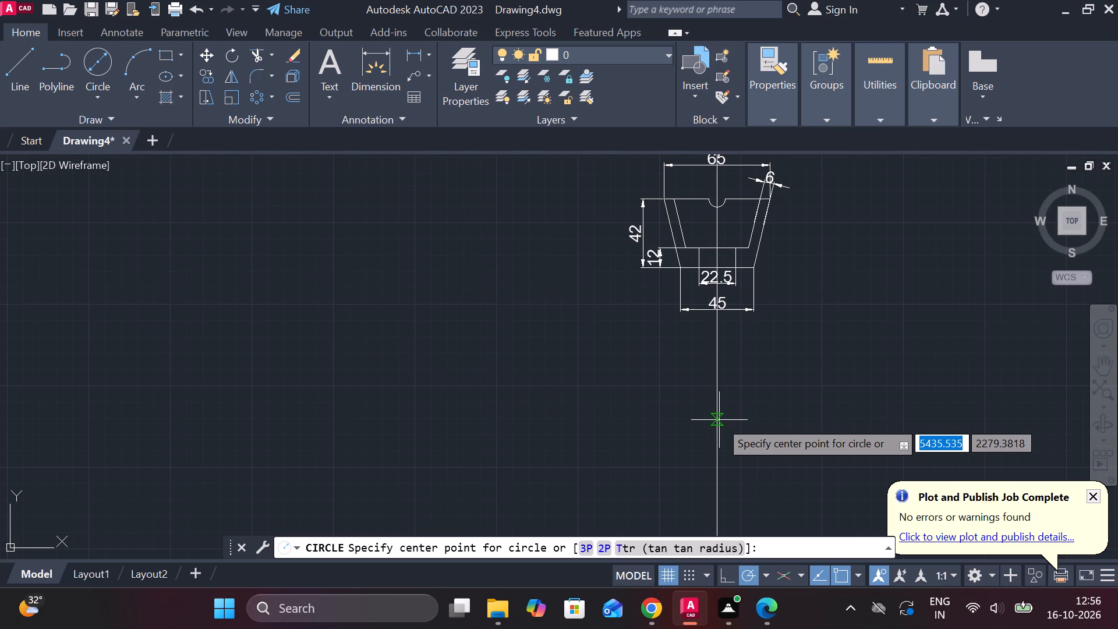
pyautogui.scroll(1, 719, 420)
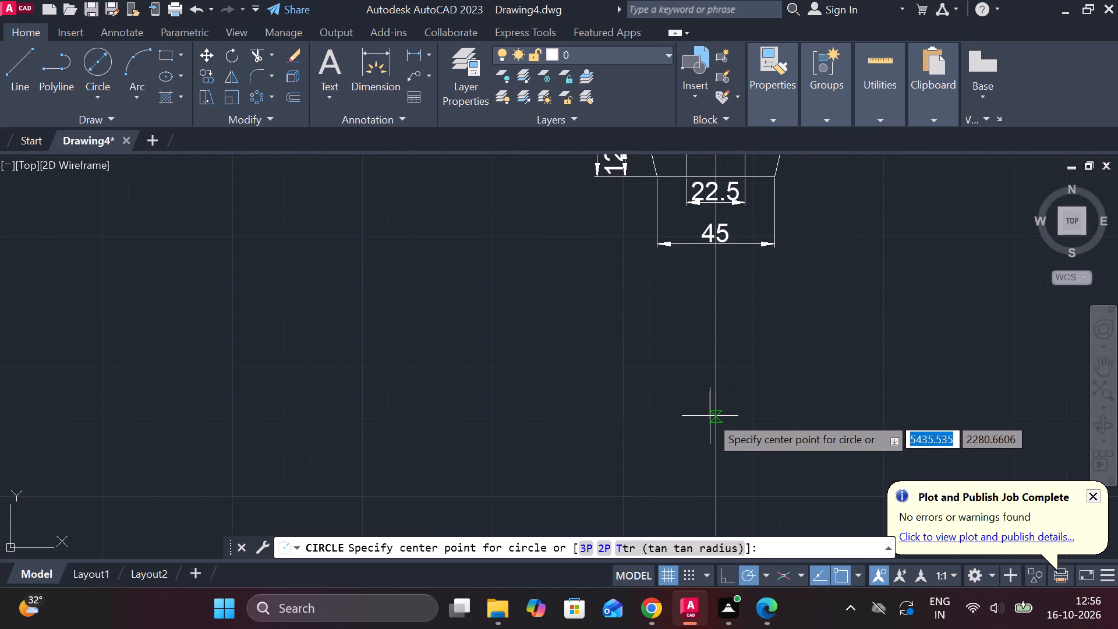
pyautogui.click(716, 356)
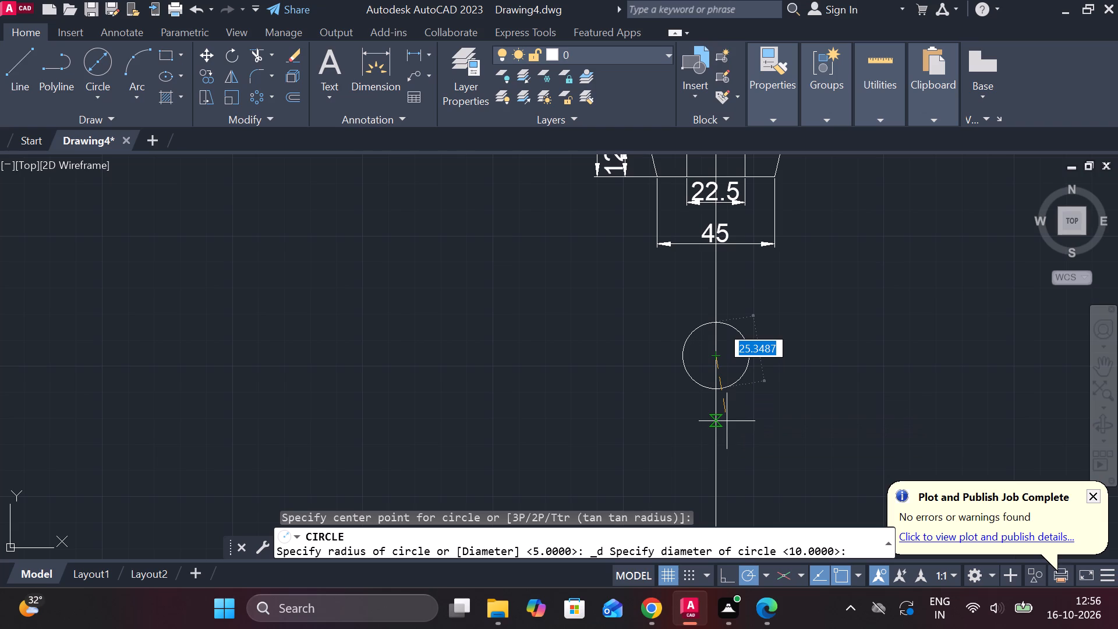
pyautogui.write('45')
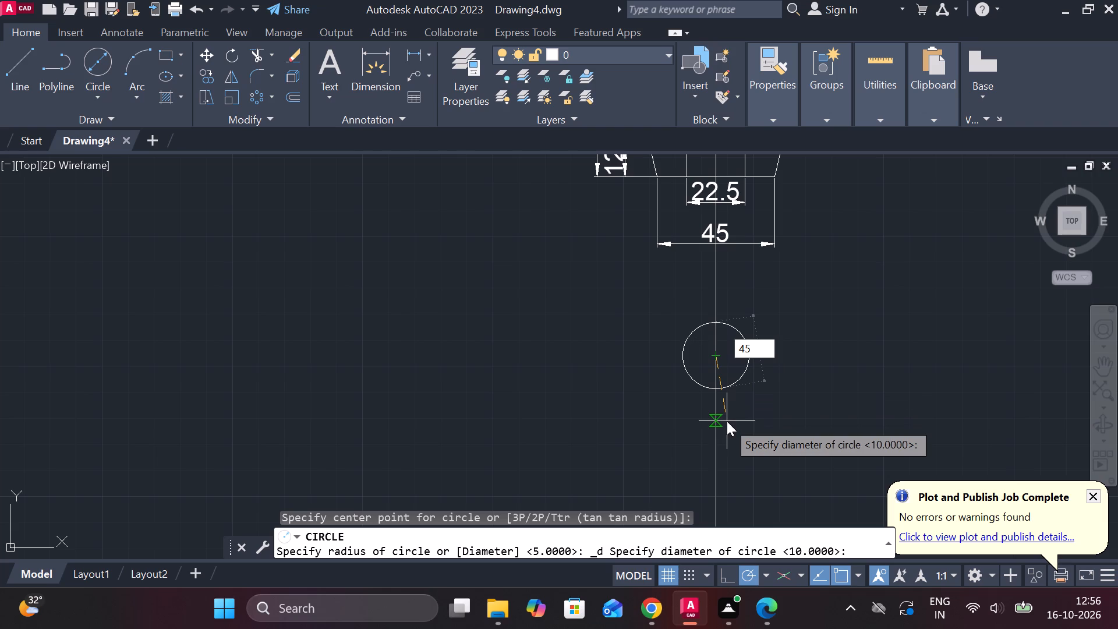
pyautogui.press('Return')
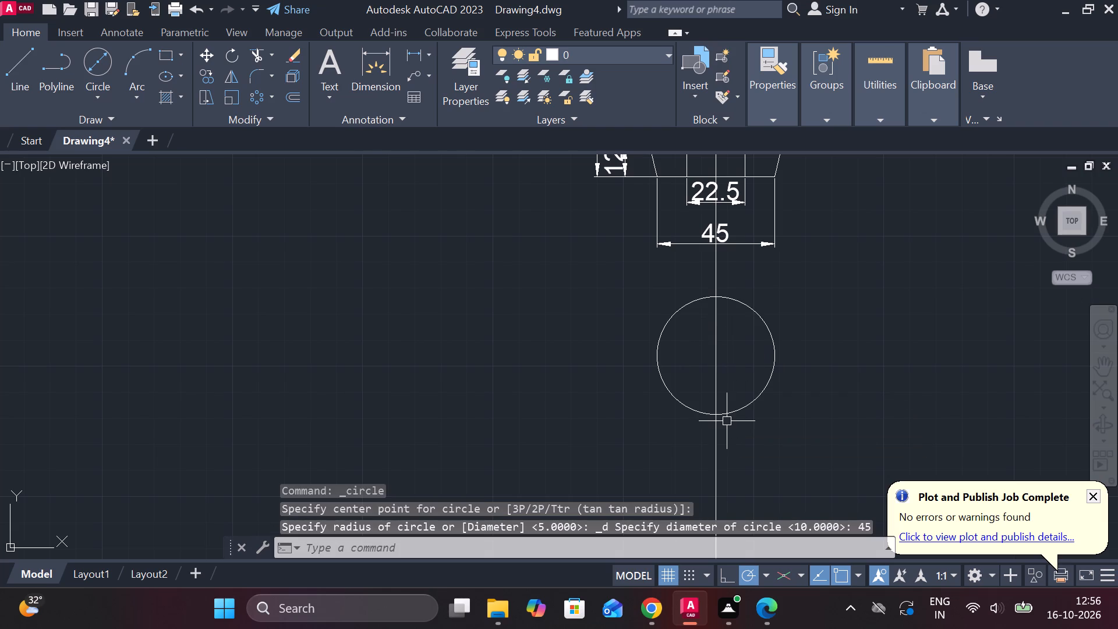
# Draw a concentric circle of diameter 22.5 inside the circle below the profile.
pyautogui.scroll(-1, 711, 277)
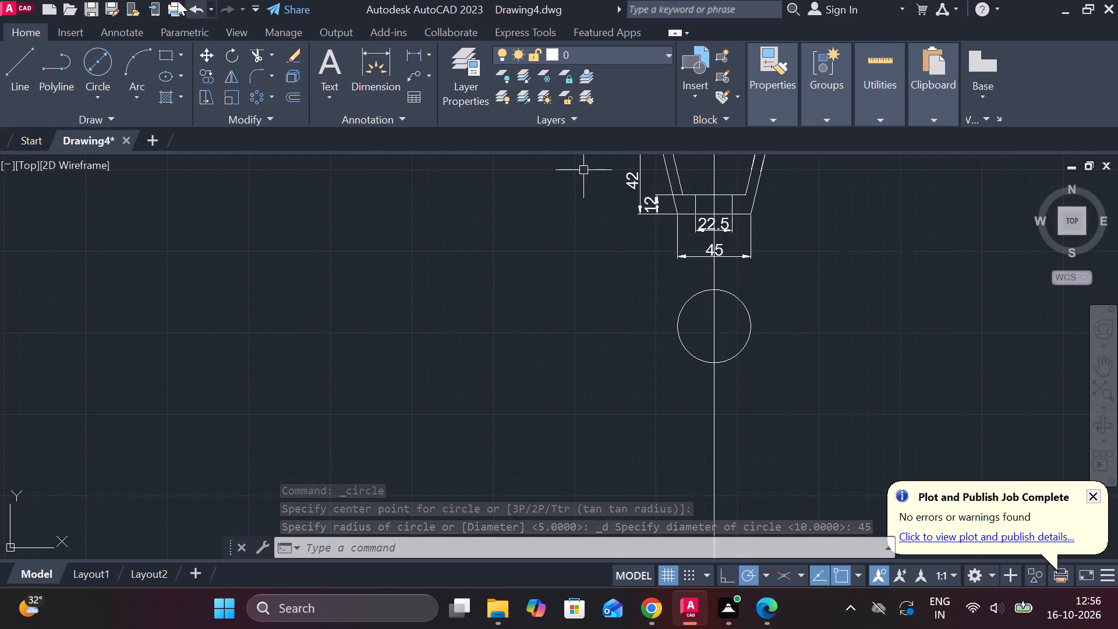
pyautogui.click(101, 57)
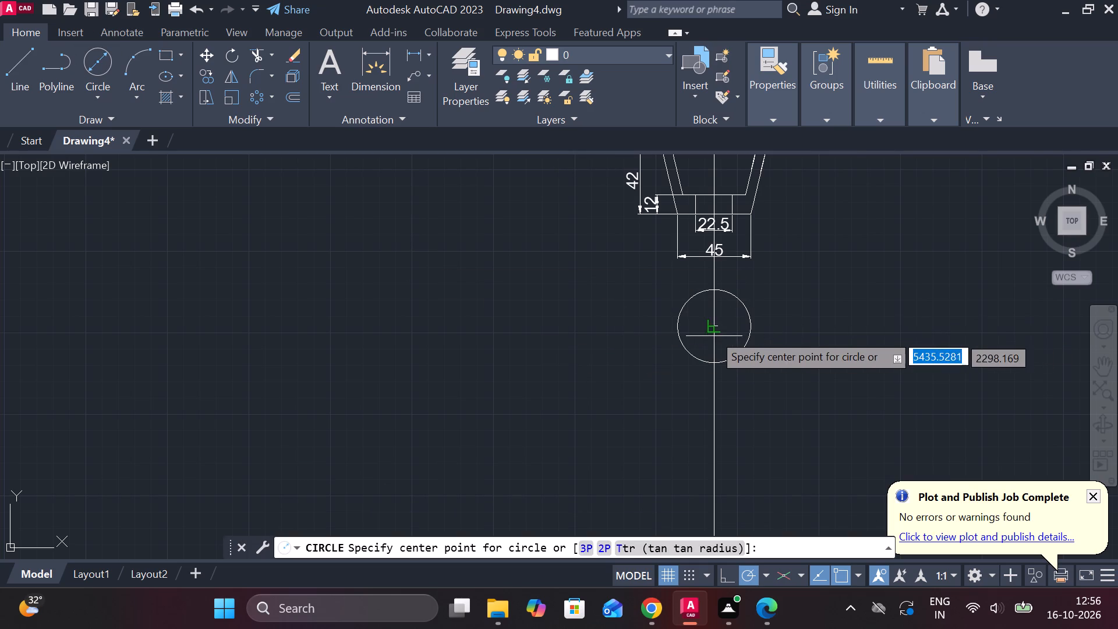
pyautogui.click(713, 330)
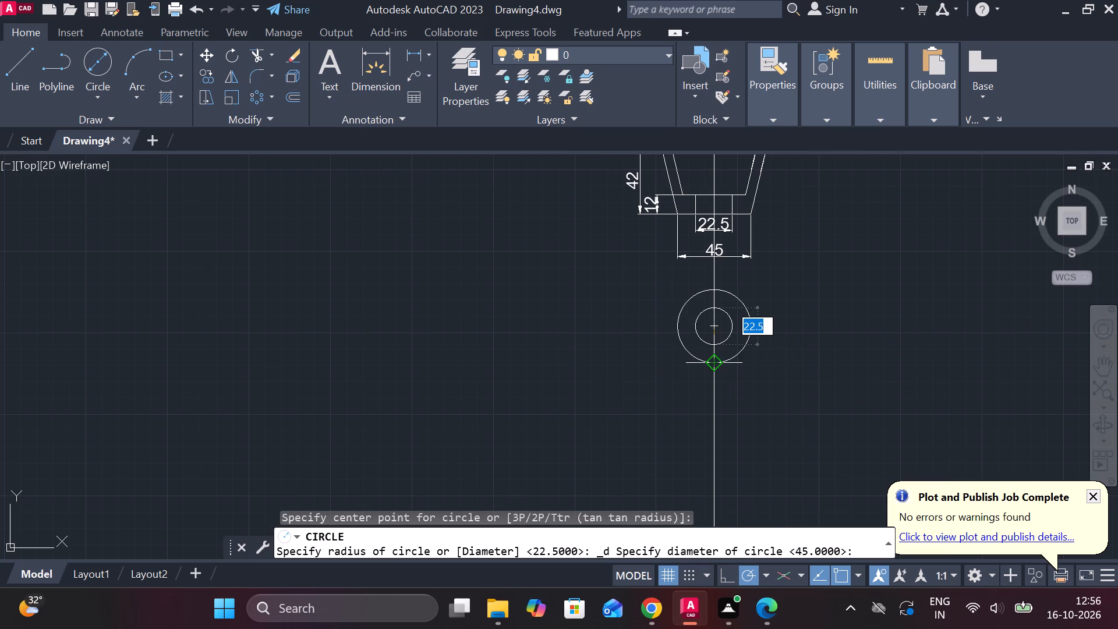
pyautogui.write('22')
pyautogui.write('.5')
pyautogui.press('Return')
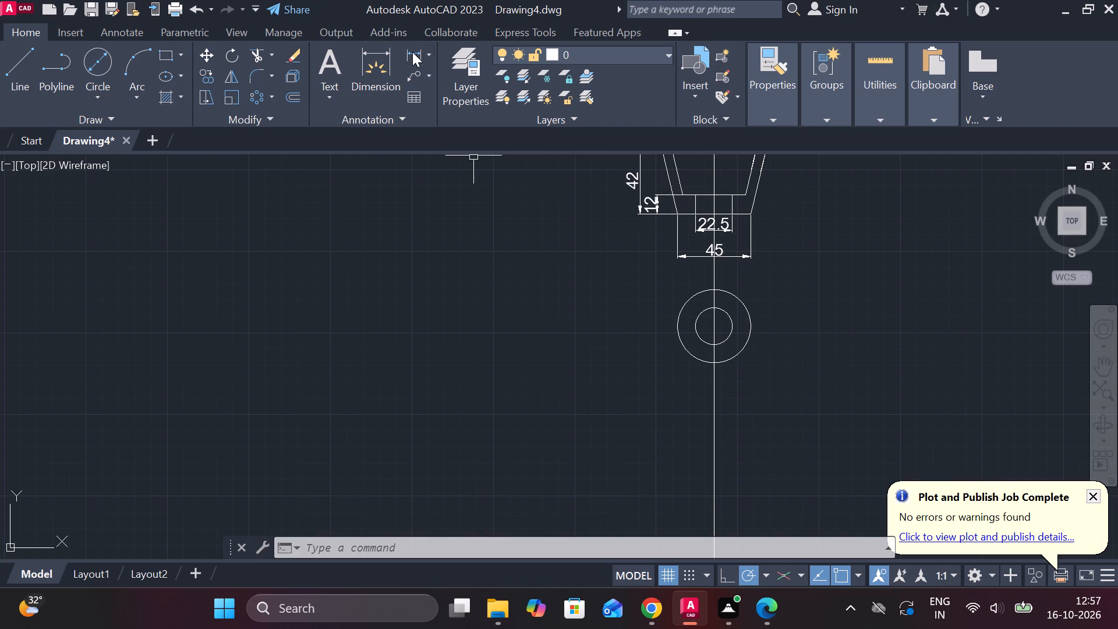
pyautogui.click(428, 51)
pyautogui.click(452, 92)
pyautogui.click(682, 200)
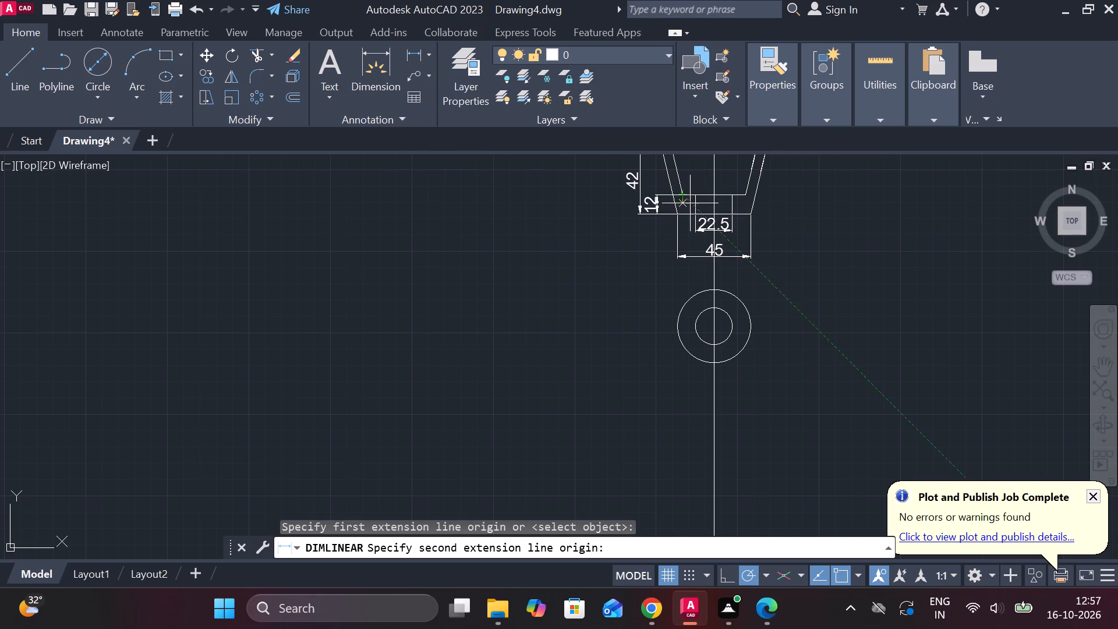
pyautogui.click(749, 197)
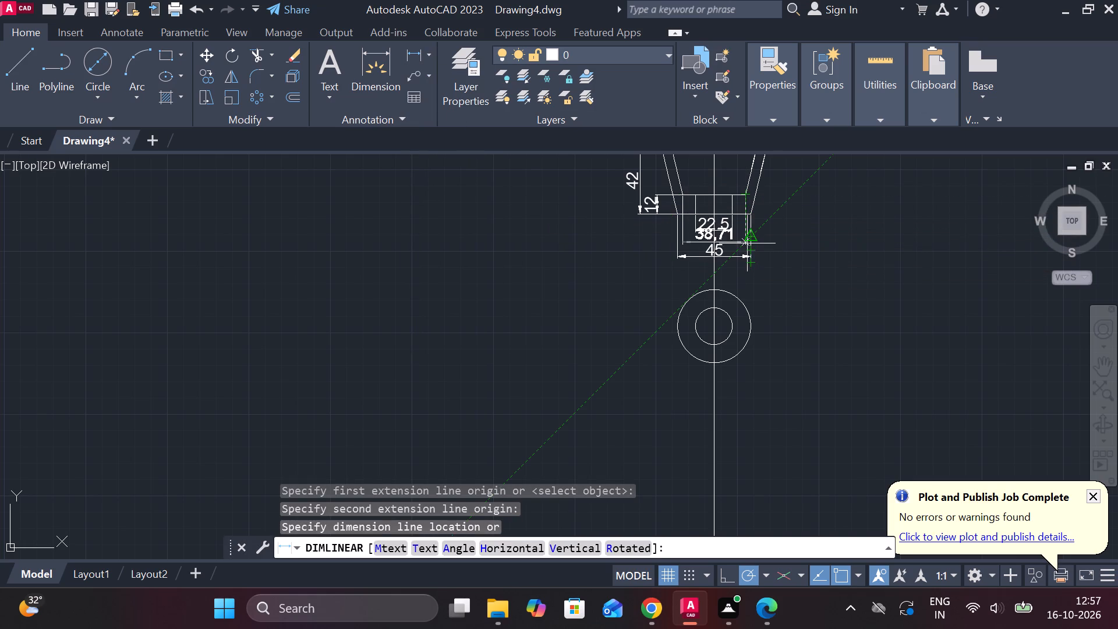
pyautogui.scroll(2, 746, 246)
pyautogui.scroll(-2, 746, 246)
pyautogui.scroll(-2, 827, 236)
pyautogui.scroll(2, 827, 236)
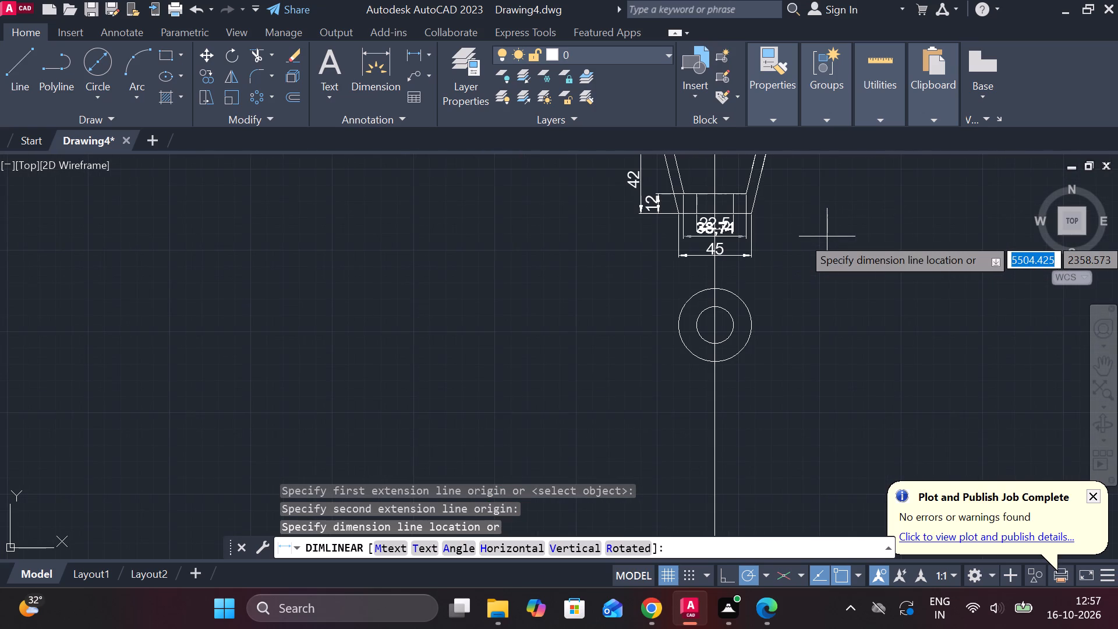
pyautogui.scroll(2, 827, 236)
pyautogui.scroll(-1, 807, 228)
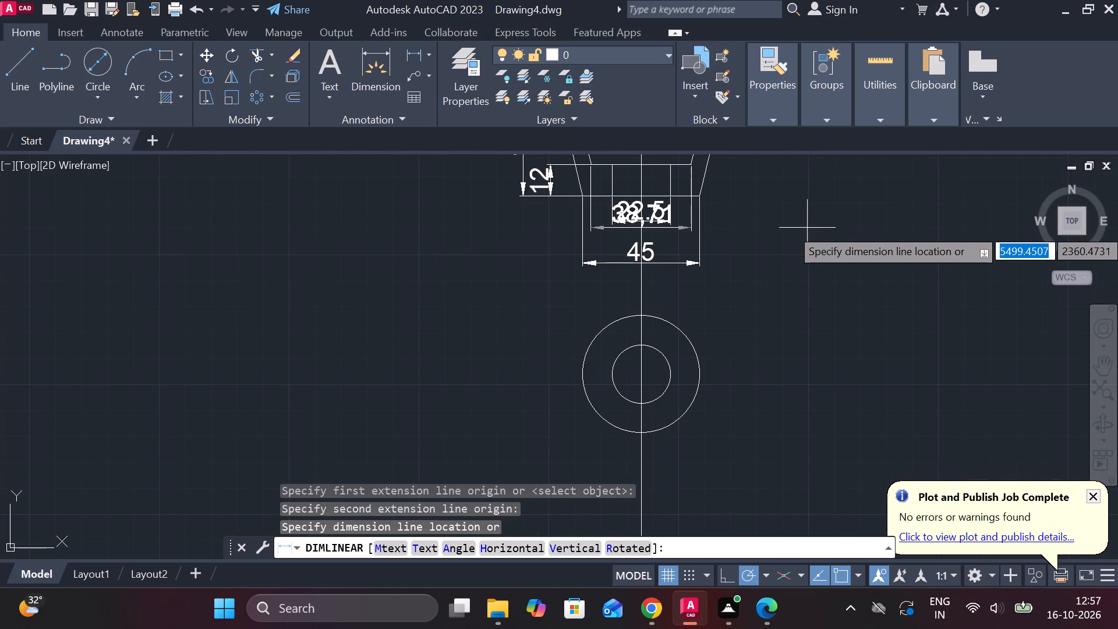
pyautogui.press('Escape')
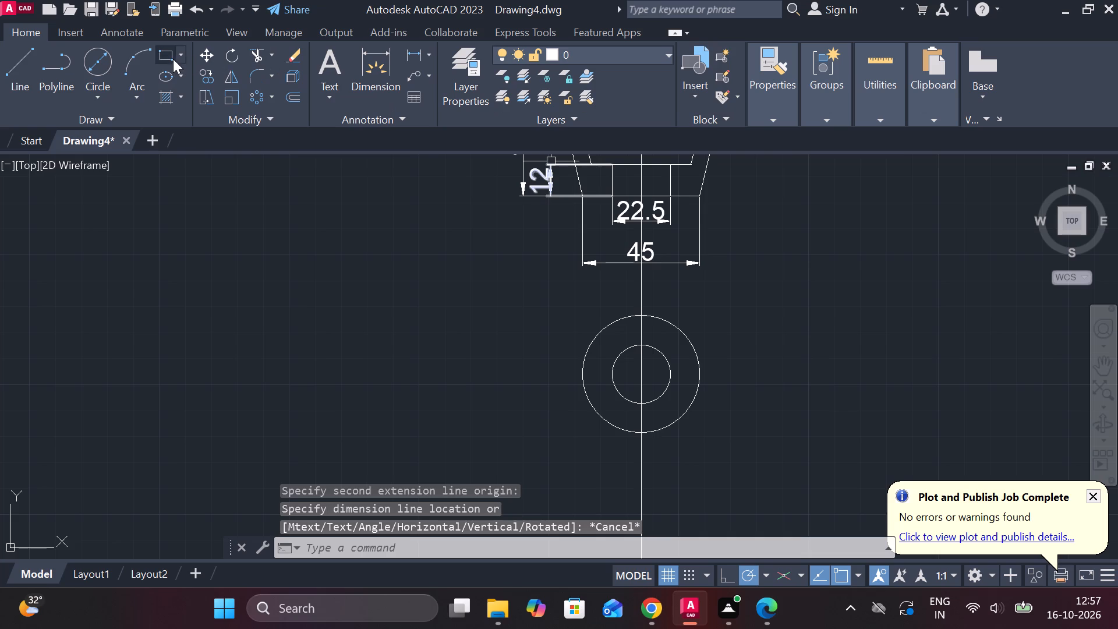
# Measure the width of the profile's inner floor with a trial linear dimension between its two inner corners.
pyautogui.click(419, 55)
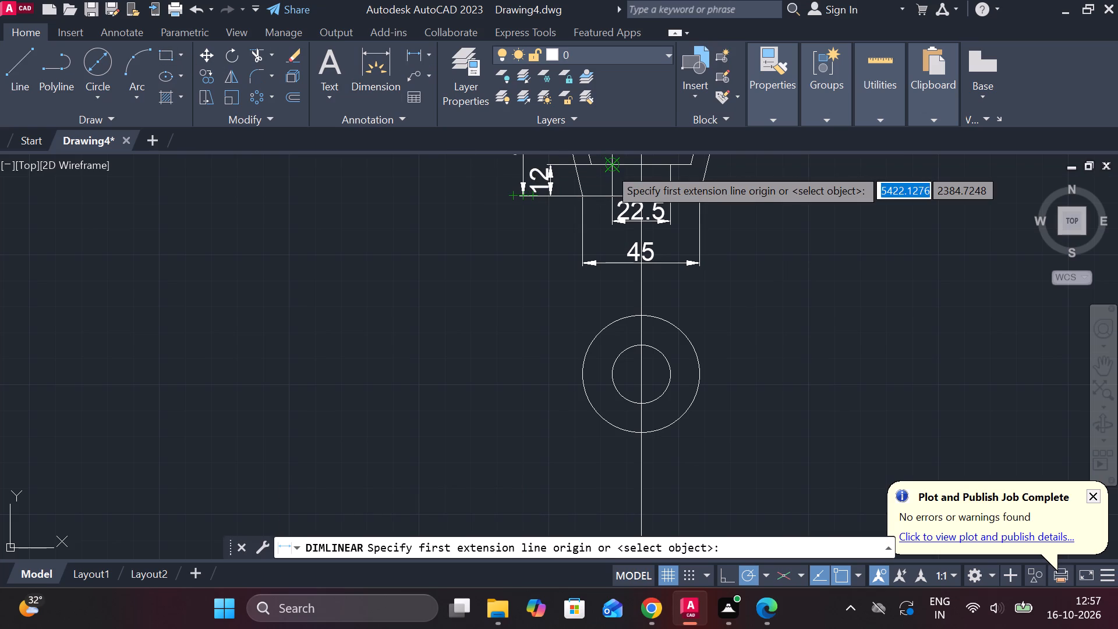
pyautogui.scroll(2, 608, 167)
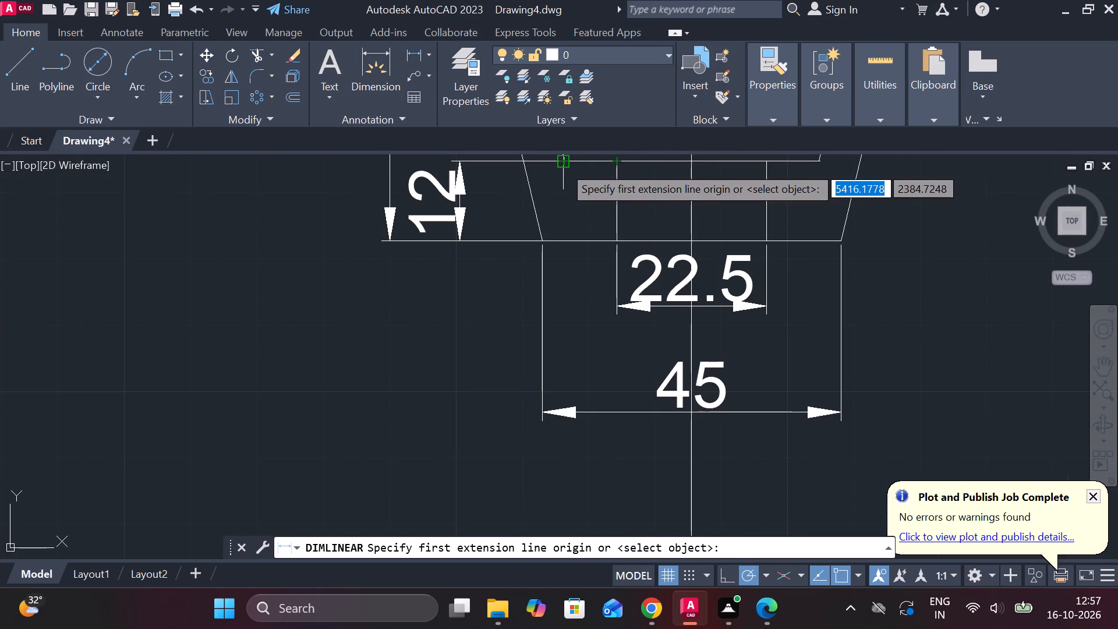
pyautogui.scroll(-2, 563, 165)
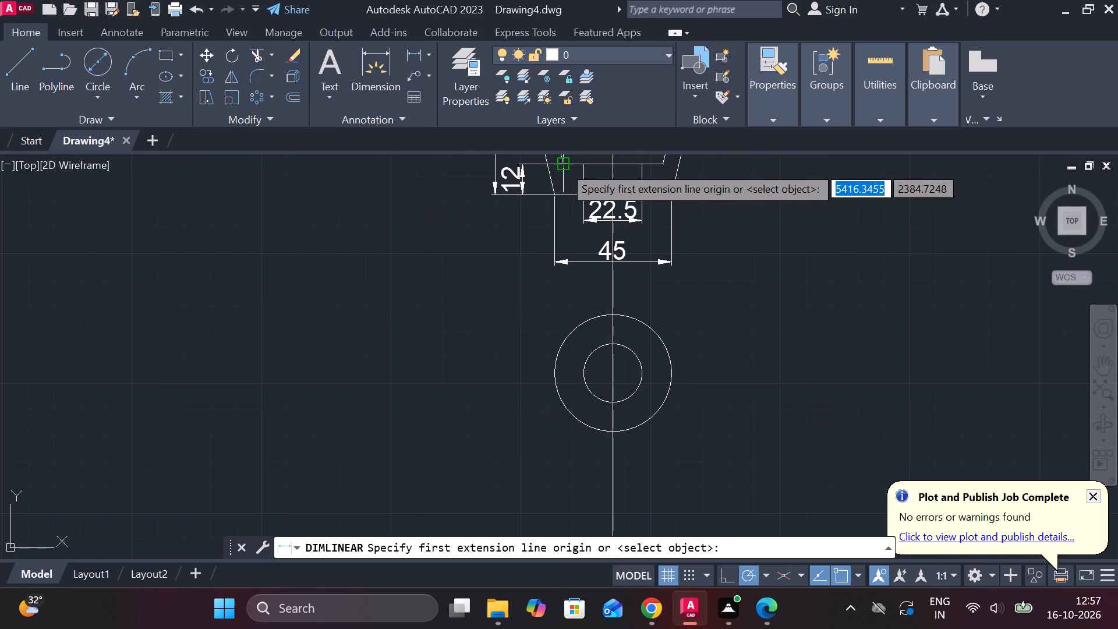
pyautogui.scroll(2, 757, 329)
pyautogui.scroll(-2, 757, 329)
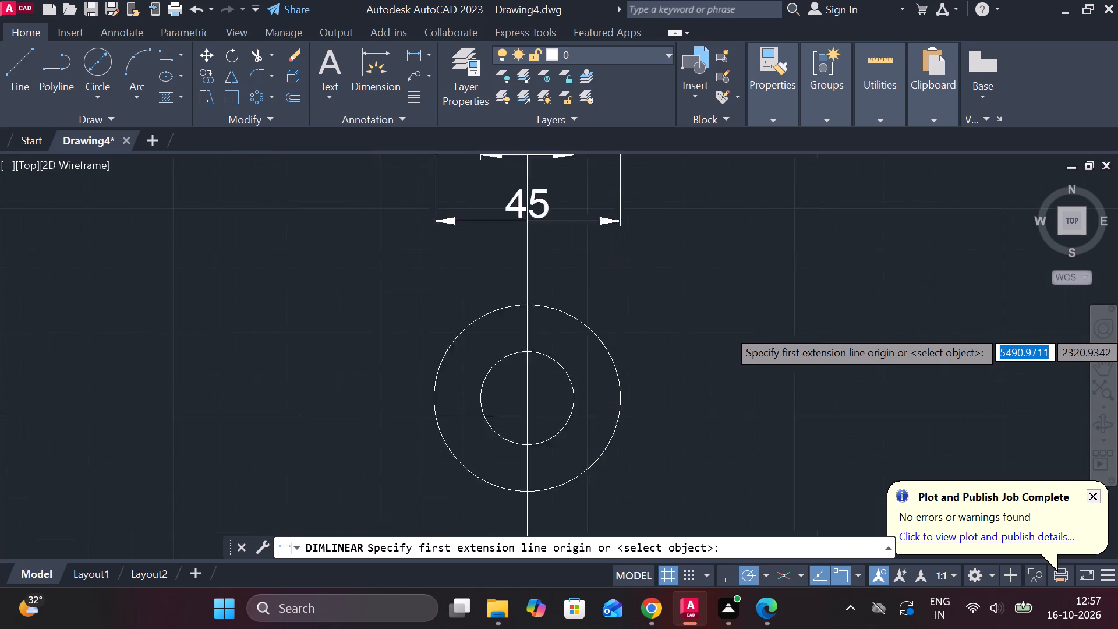
pyautogui.scroll(-2, 757, 329)
pyautogui.scroll(3, 798, 246)
pyautogui.scroll(-2, 796, 246)
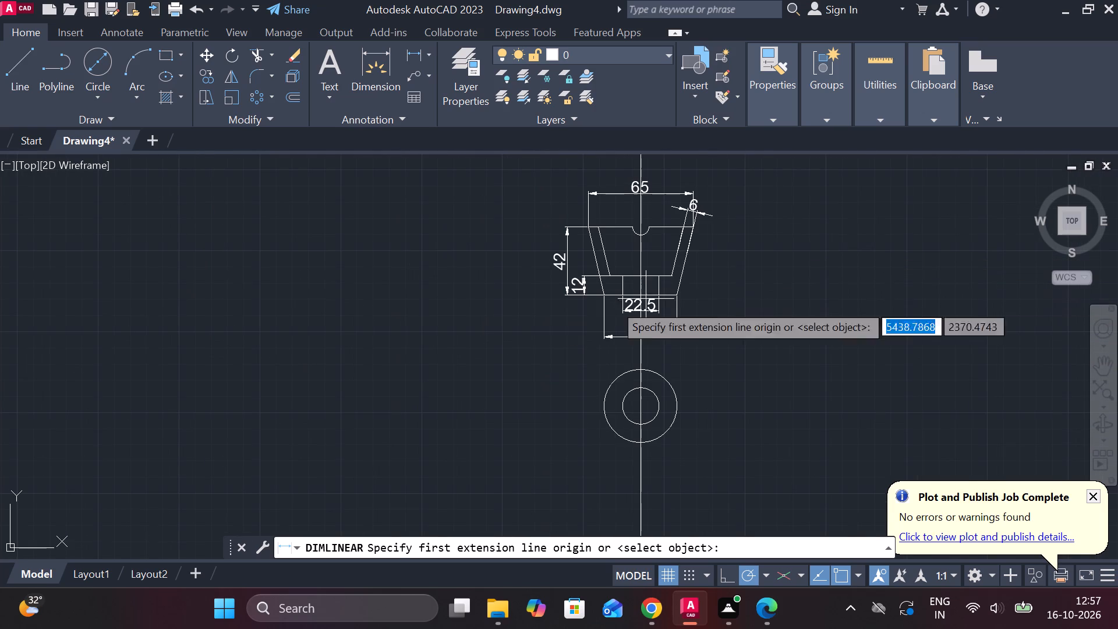
pyautogui.scroll(2, 597, 282)
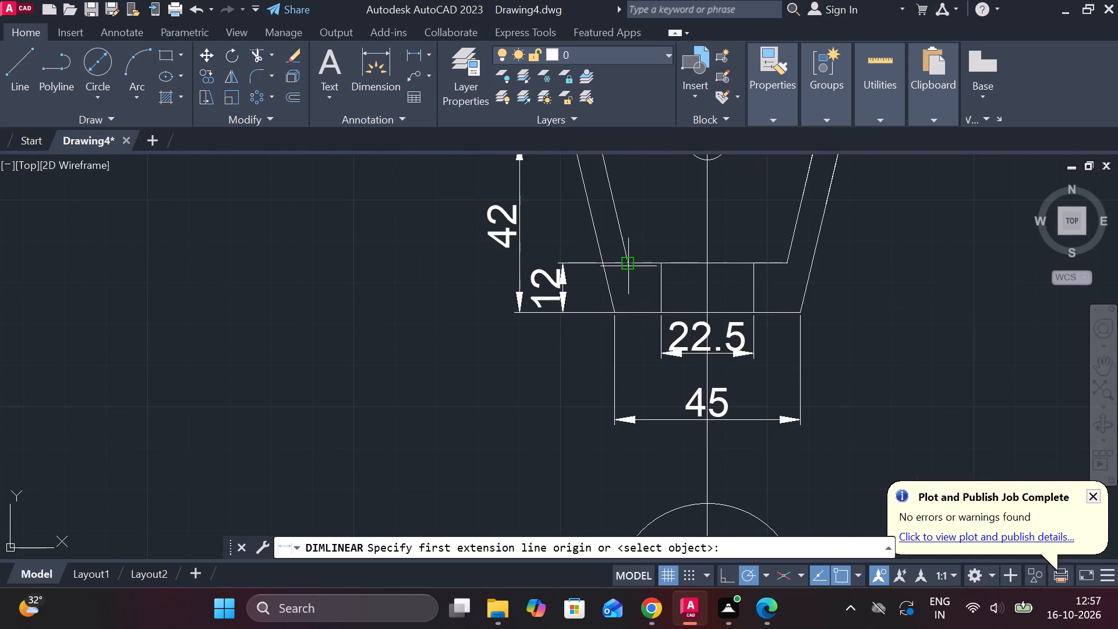
pyautogui.click(628, 266)
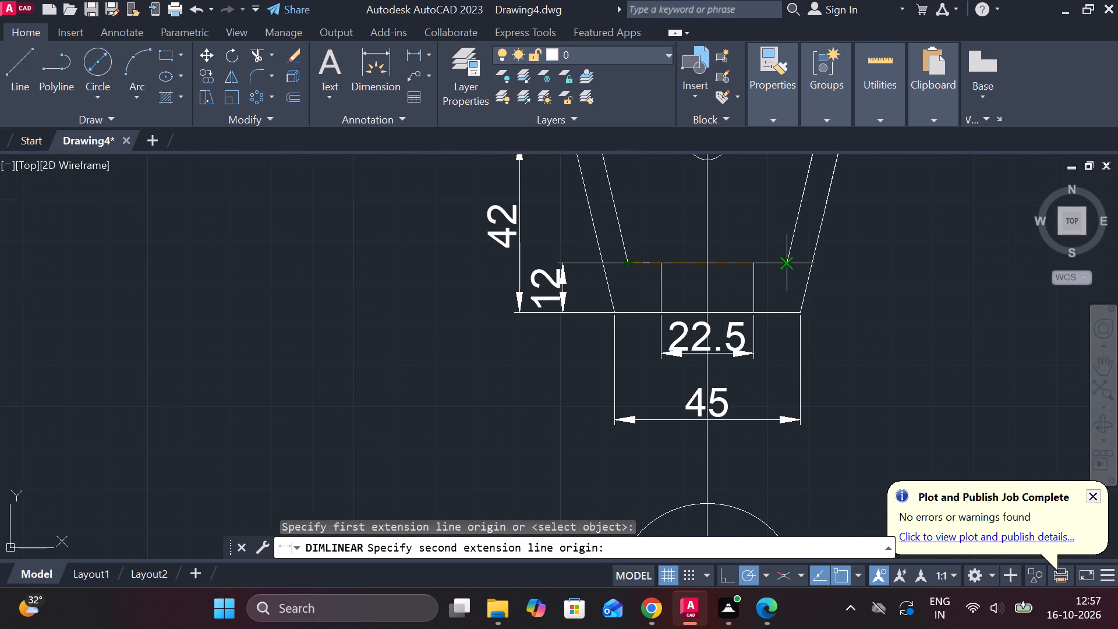
pyautogui.click(787, 263)
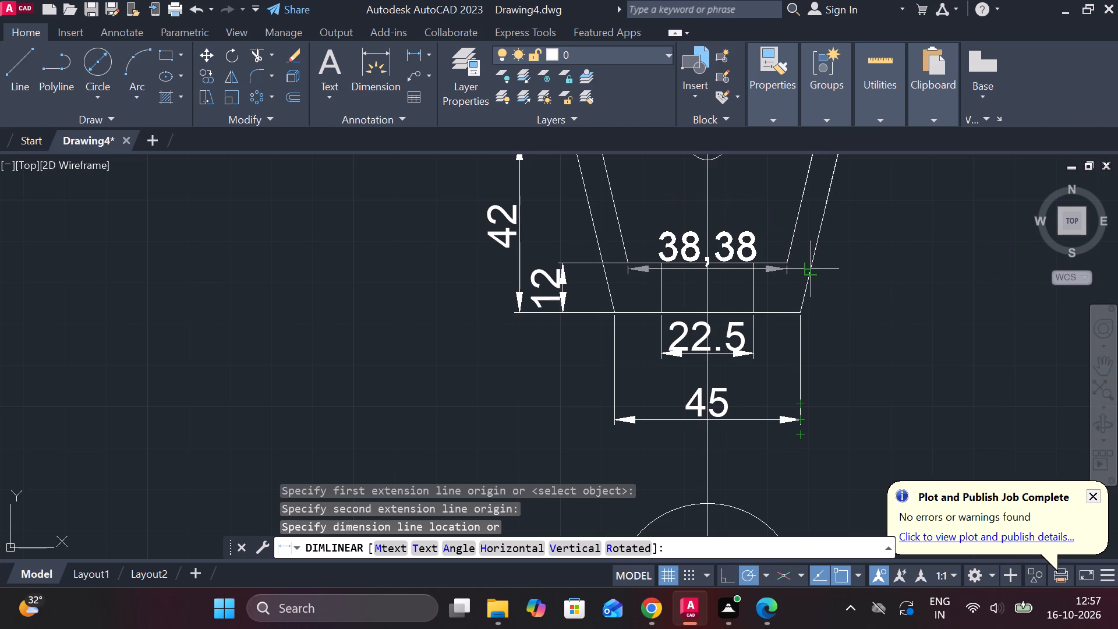
pyautogui.press('Escape')
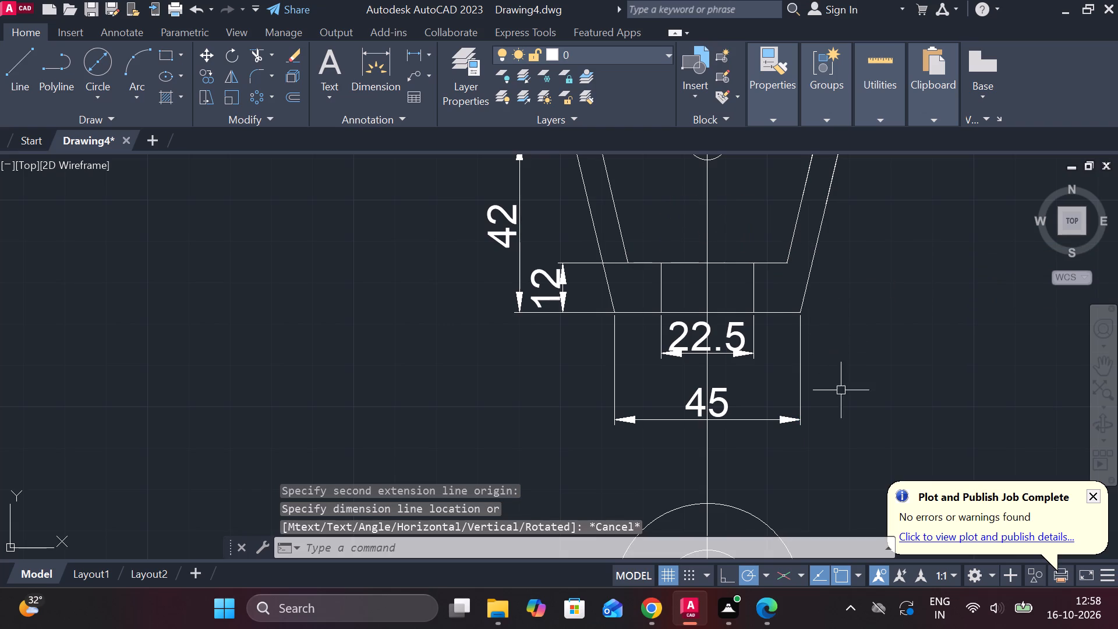
# Draw a circle of diameter 65 concentric with the two circles below the profile.
pyautogui.scroll(-2, 824, 444)
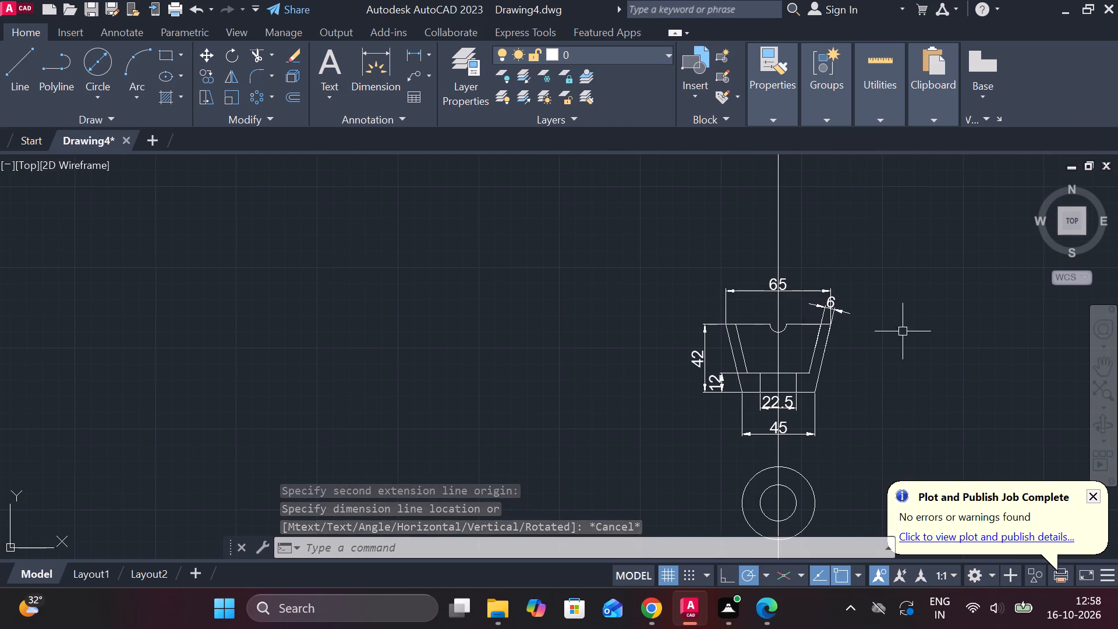
pyautogui.scroll(-2, 903, 331)
pyautogui.scroll(-3, 607, 361)
pyautogui.scroll(4, 651, 376)
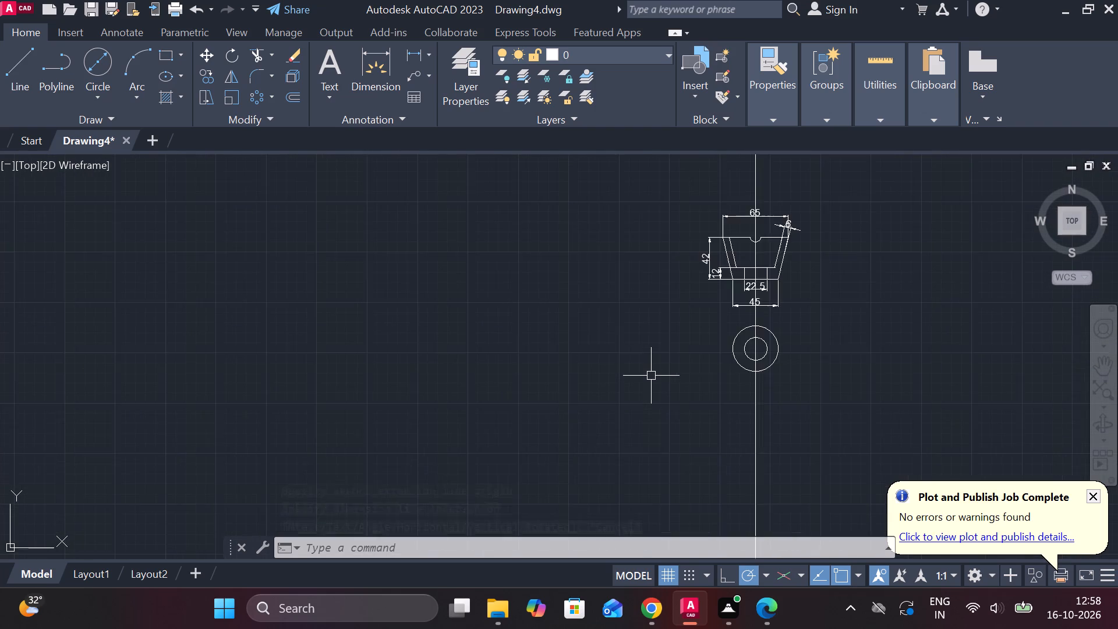
pyautogui.scroll(1, 651, 376)
pyautogui.scroll(-2, 921, 288)
pyautogui.scroll(2, 956, 258)
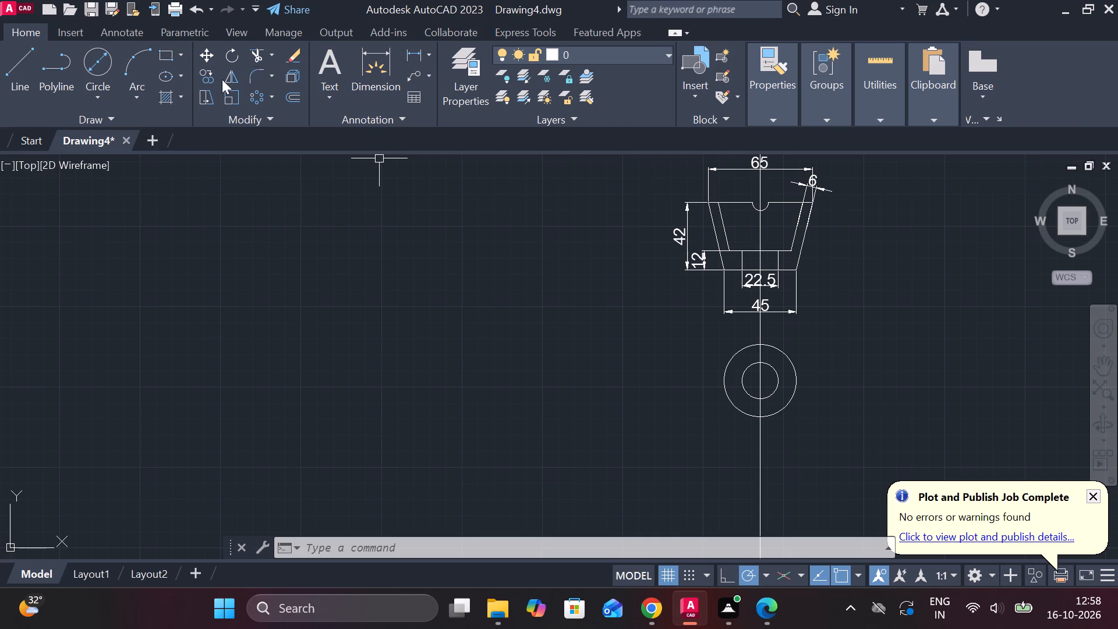
pyautogui.click(104, 71)
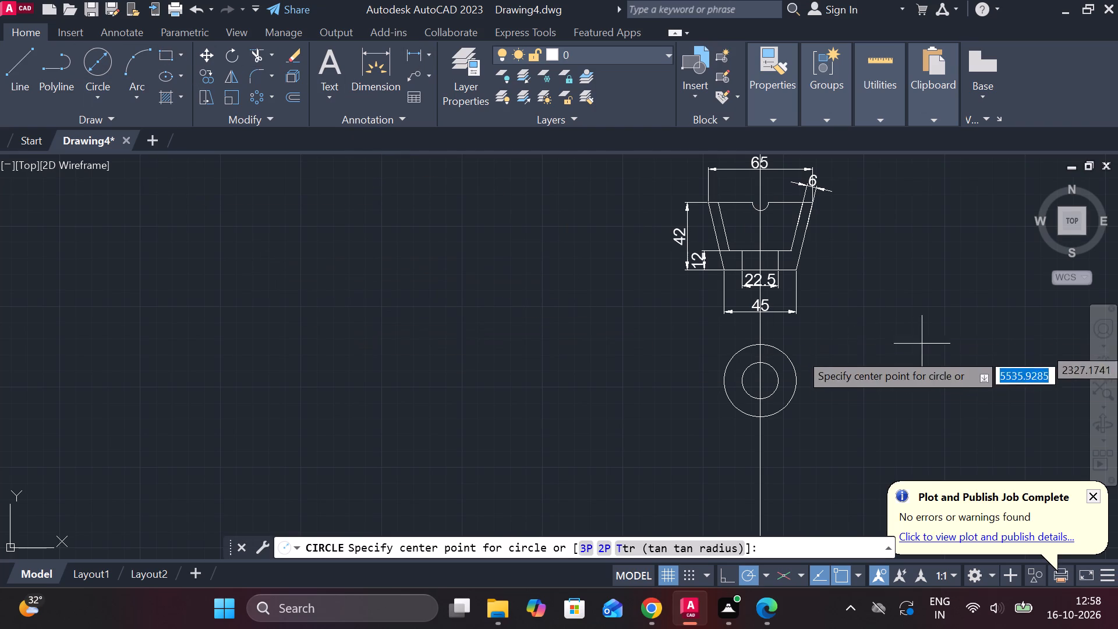
pyautogui.click(756, 386)
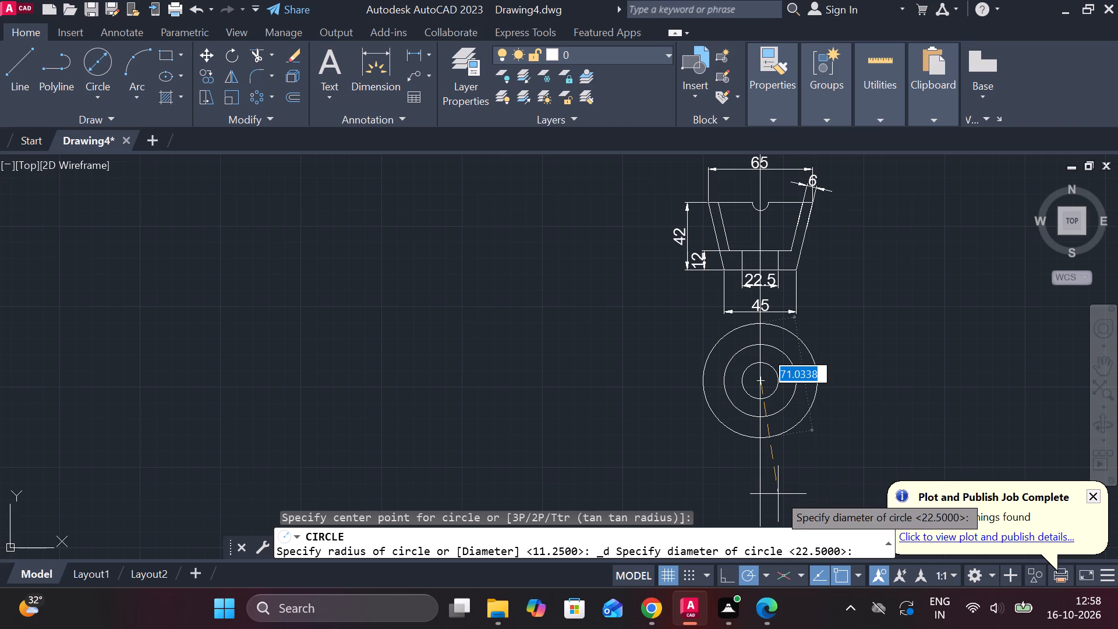
pyautogui.write('65')
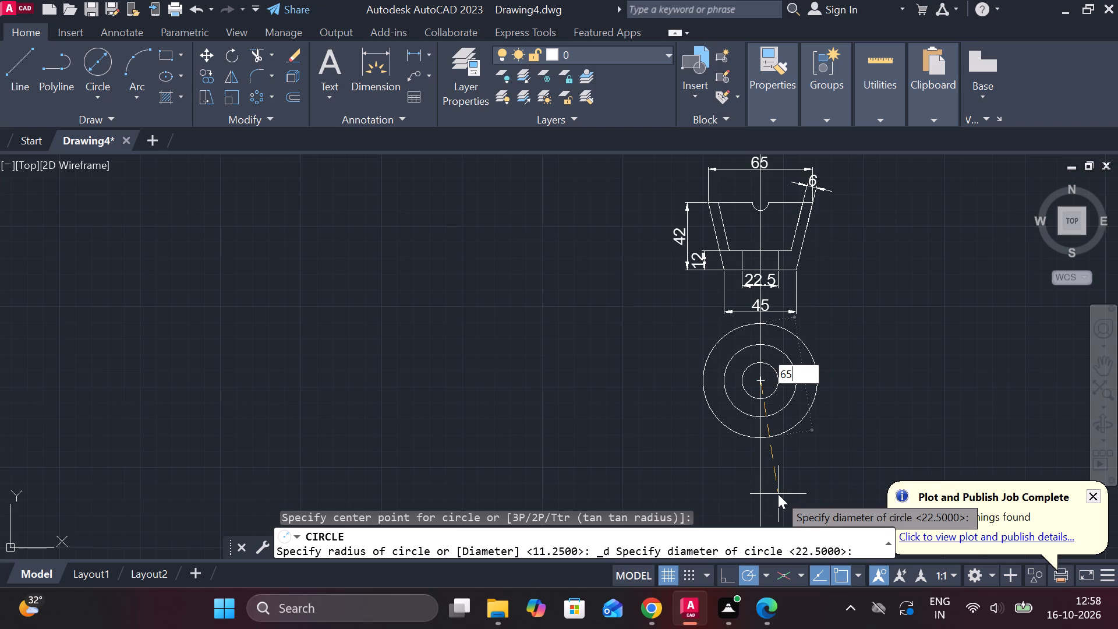
pyautogui.press('Return')
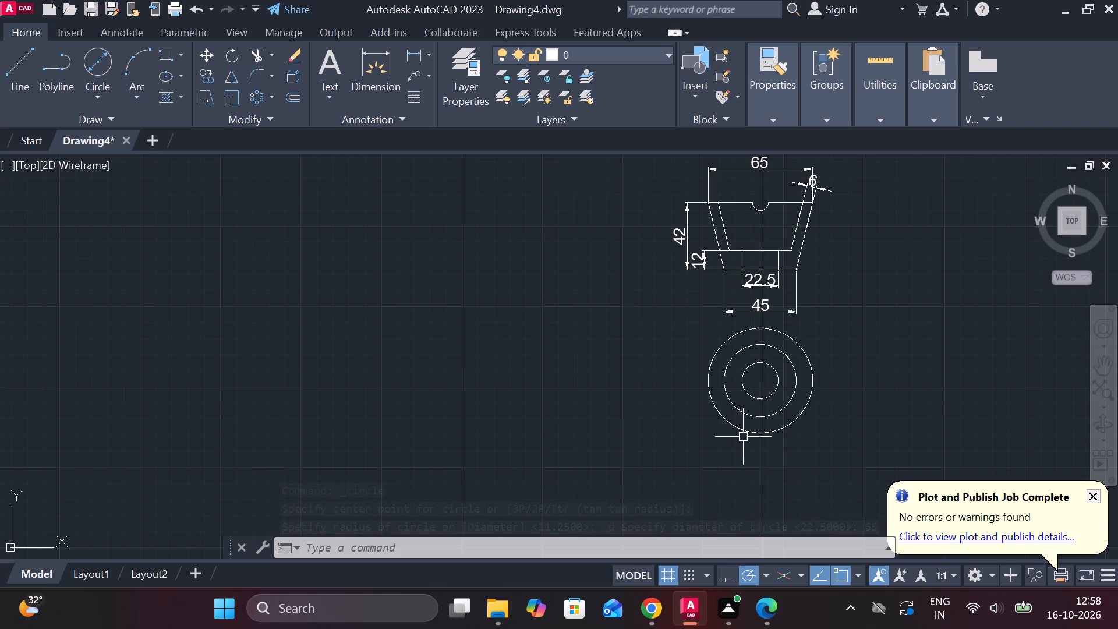
# Draw a circle of radius 5 at the common centre of the concentric circles.
pyautogui.click(97, 96)
pyautogui.click(144, 131)
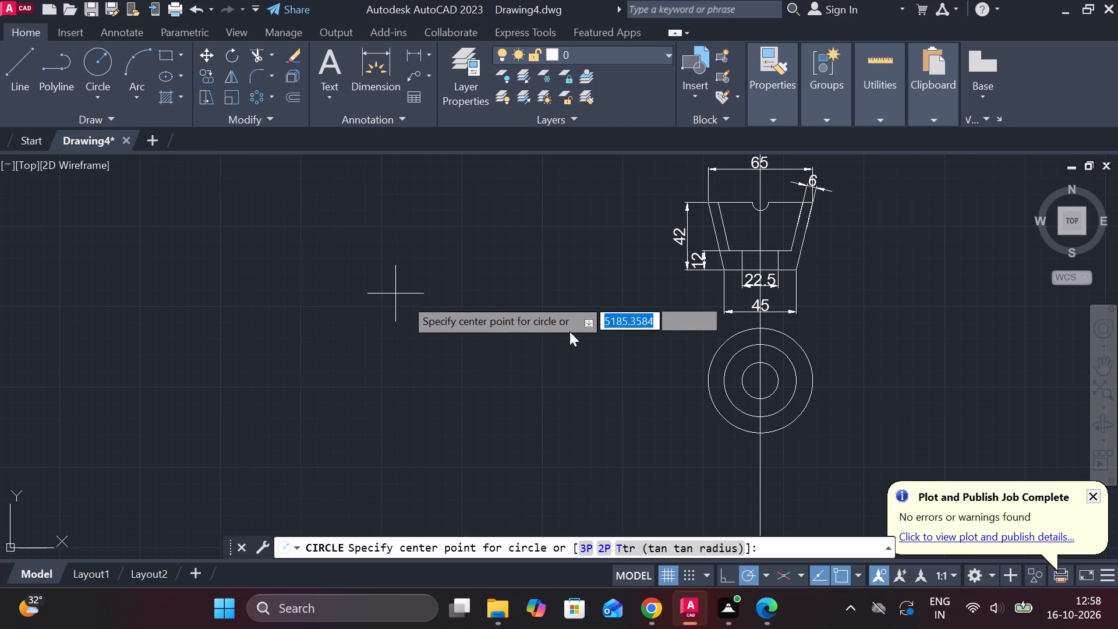
pyautogui.click(756, 380)
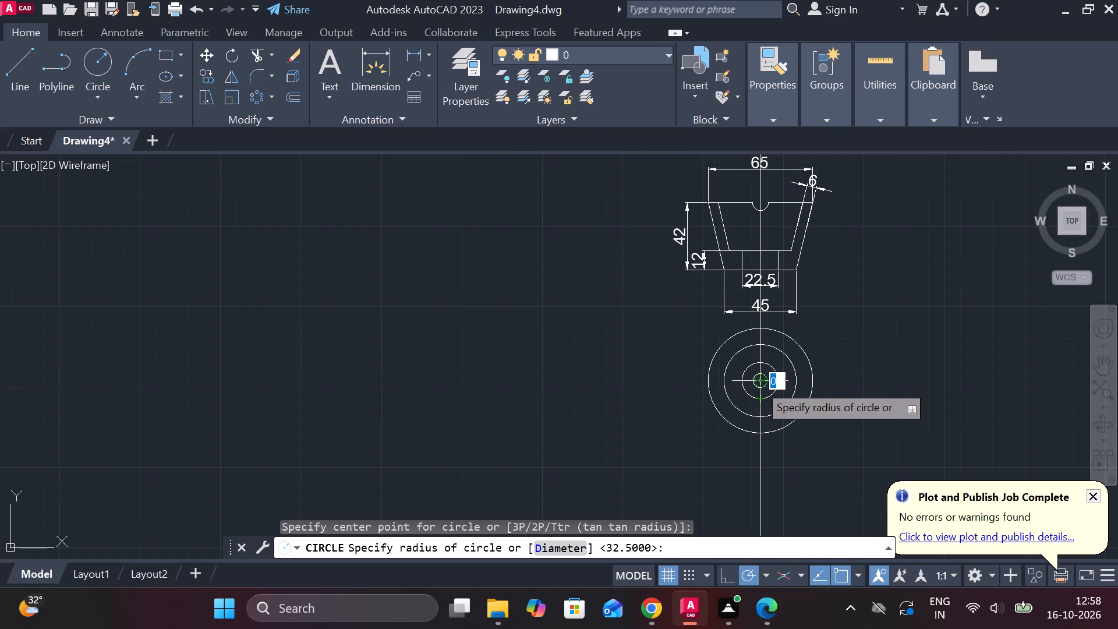
pyautogui.scroll(2, 758, 384)
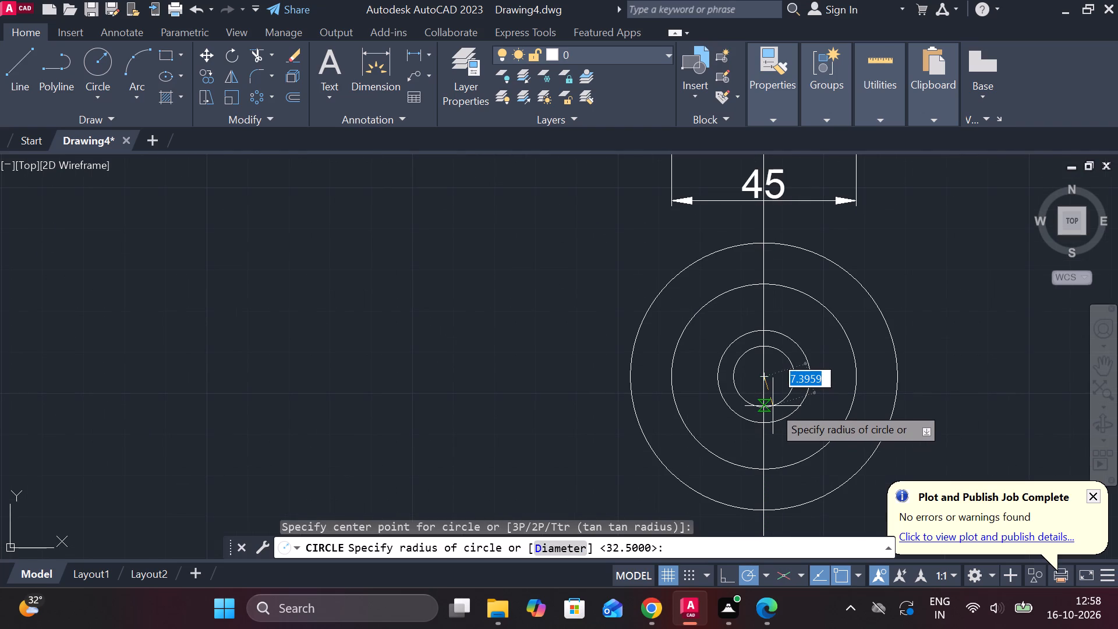
pyautogui.press('5')
pyautogui.press('Return')
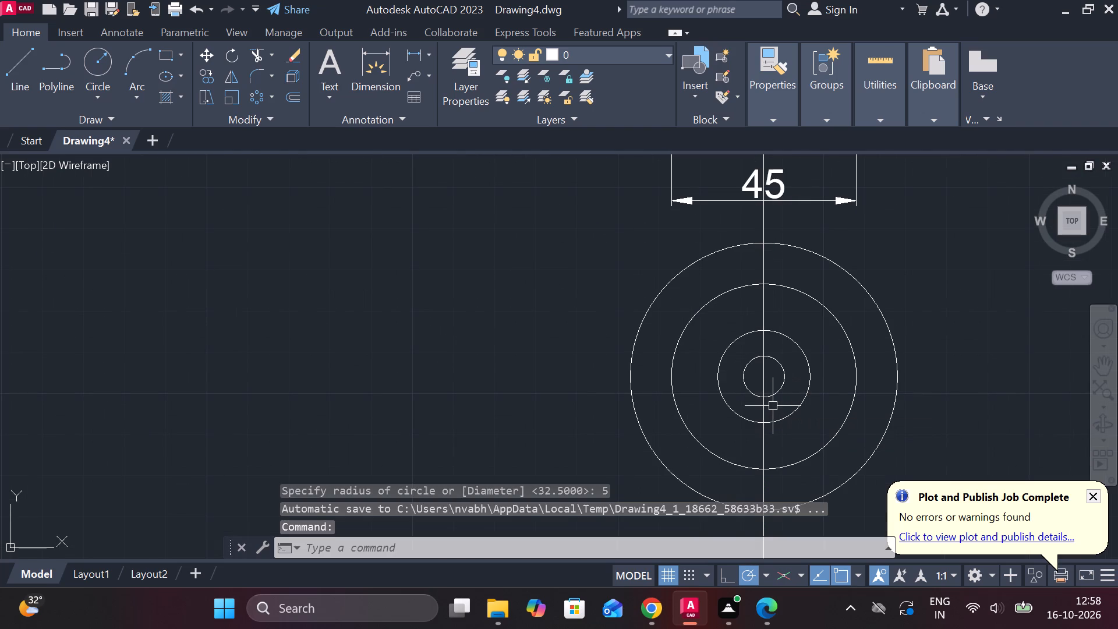
# Draw a horizontal centreline about 106 long through the centre of the concentric circles, extending past the outer circle on both sides.
pyautogui.scroll(-1, 941, 397)
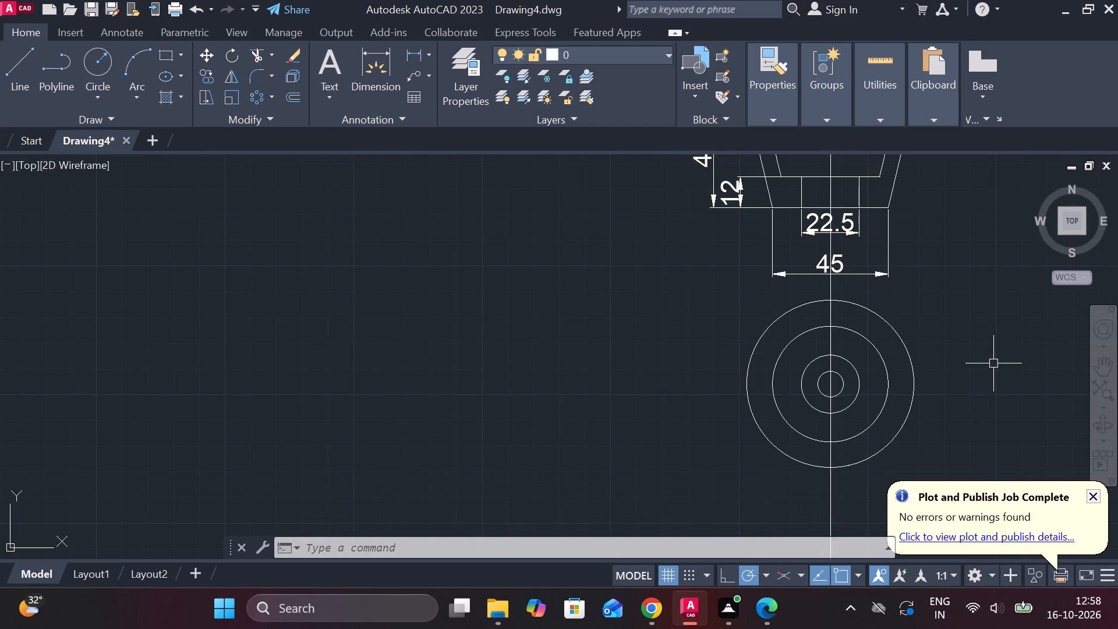
pyautogui.scroll(-1, 993, 363)
pyautogui.scroll(1, 993, 363)
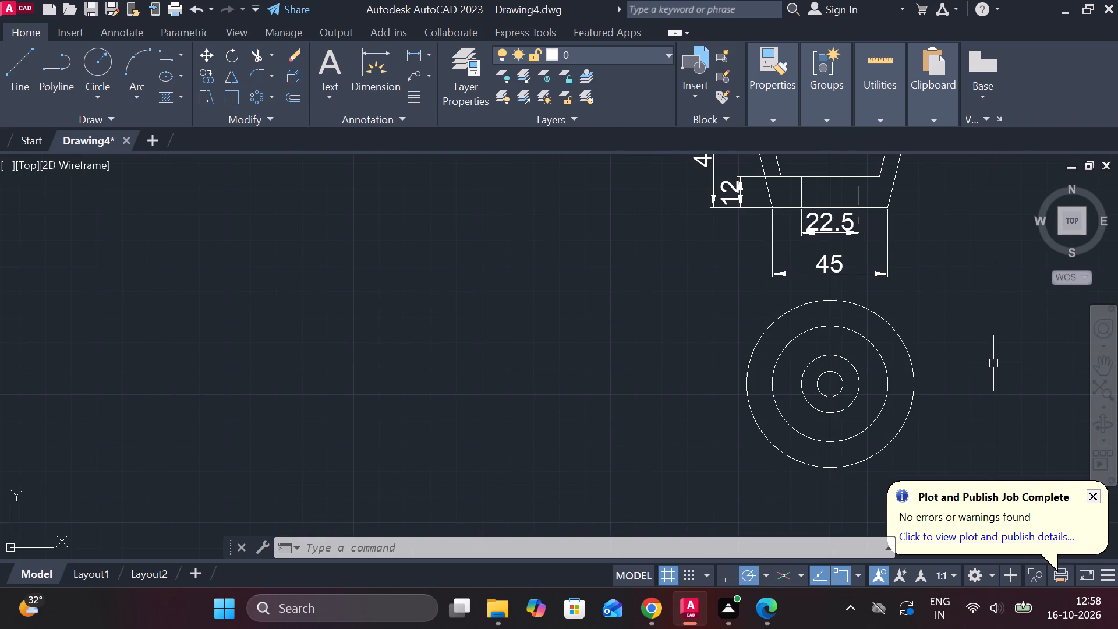
pyautogui.scroll(-1, 993, 363)
pyautogui.scroll(-1, 560, 380)
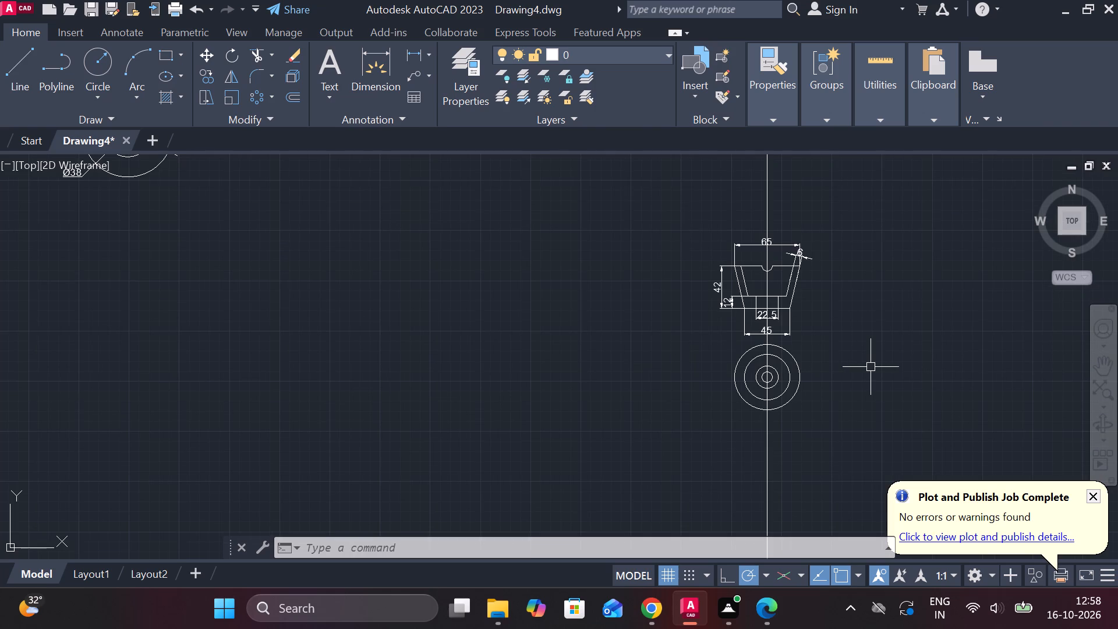
pyautogui.scroll(2, 861, 367)
pyautogui.click(6, 70)
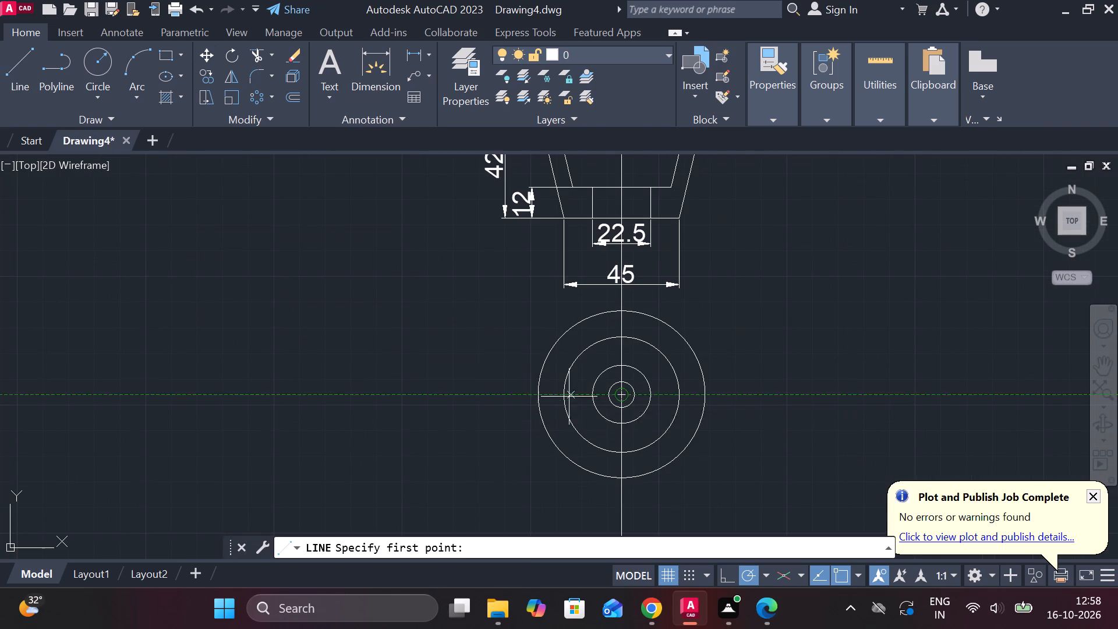
pyautogui.click(484, 395)
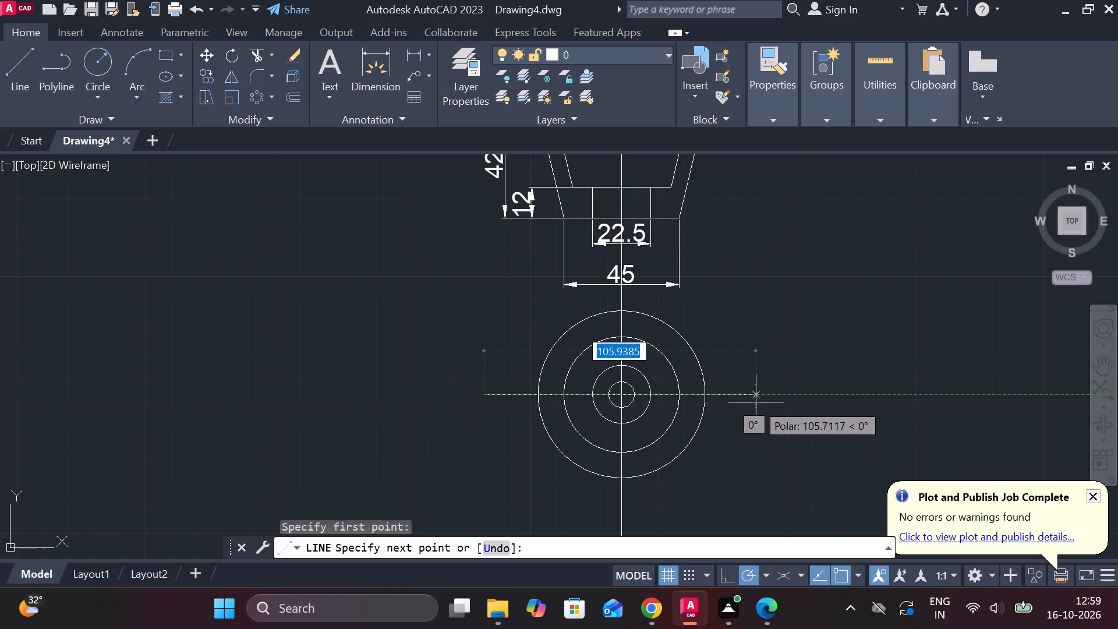
pyautogui.click(756, 402)
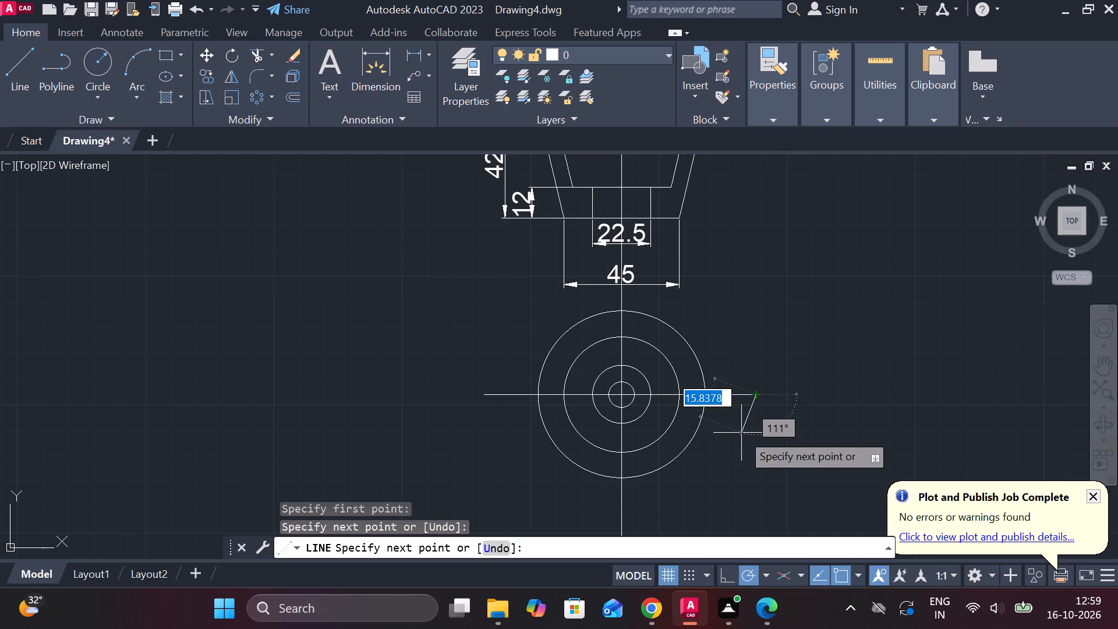
pyautogui.press('Escape')
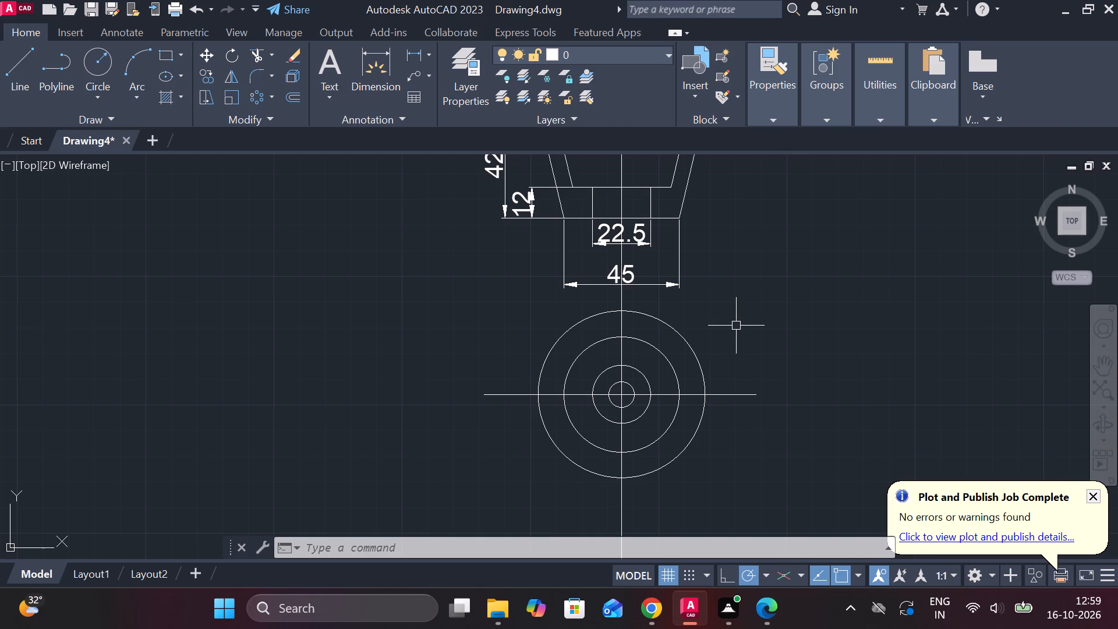
# Trim the vertical centreline below the outermost circle and above the notch in the profile's top edge.
pyautogui.scroll(-1, 736, 324)
pyautogui.scroll(-2, 787, 300)
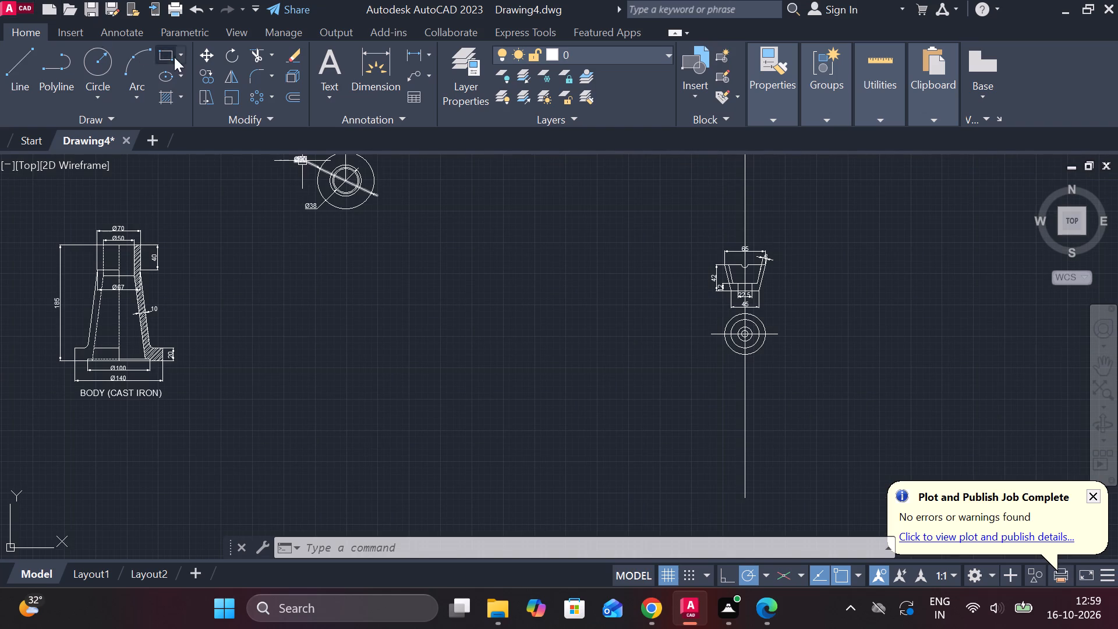
pyautogui.click(256, 51)
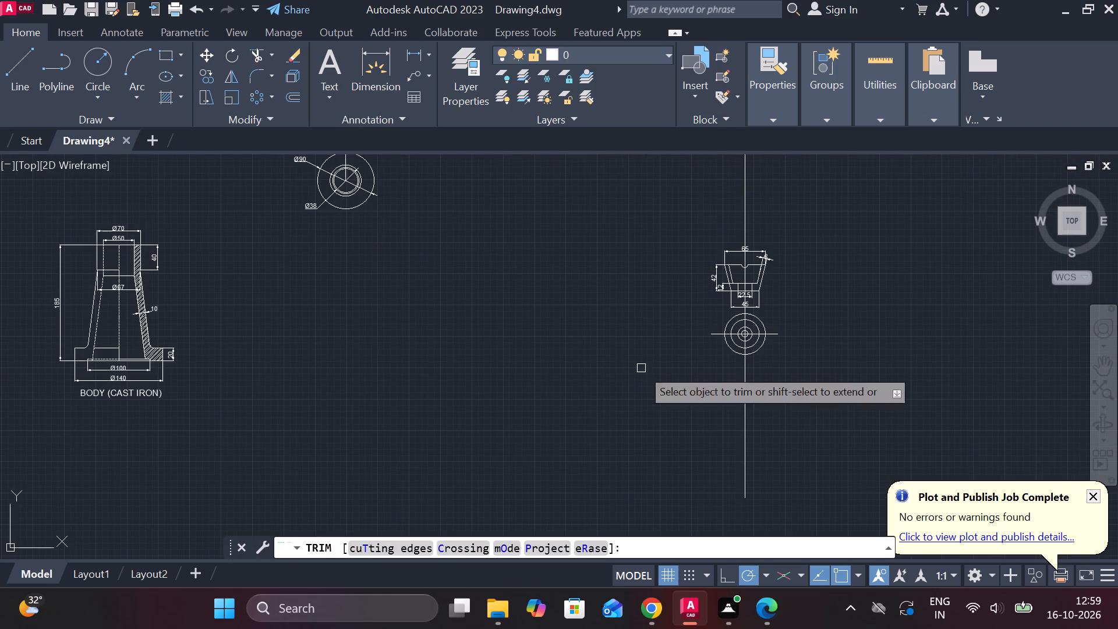
pyautogui.click(748, 379)
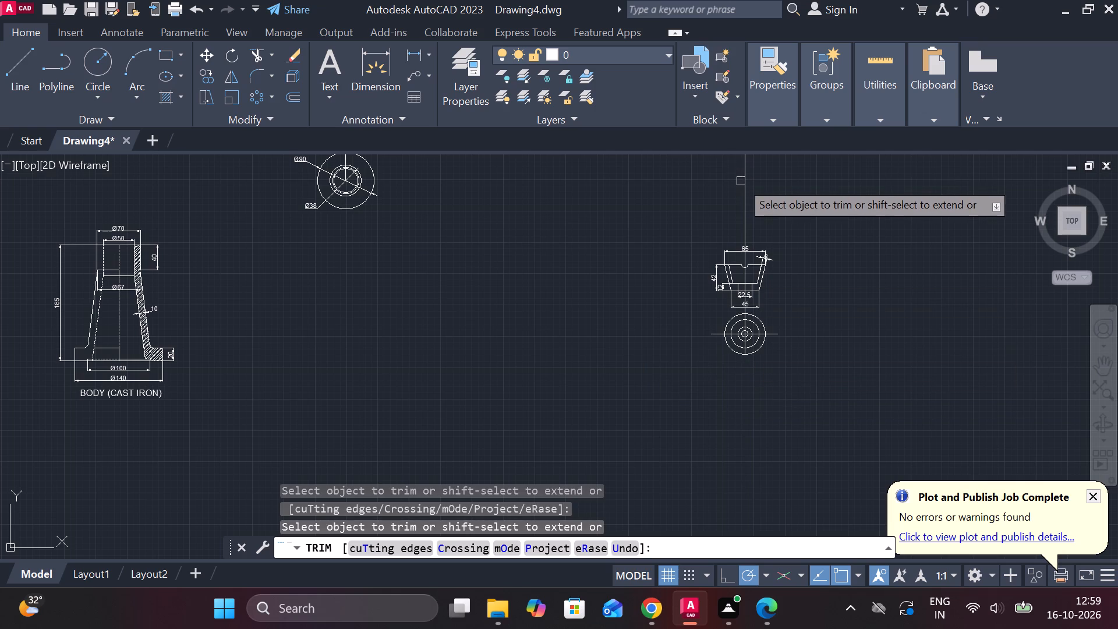
pyautogui.click(746, 189)
pyautogui.scroll(2, 783, 273)
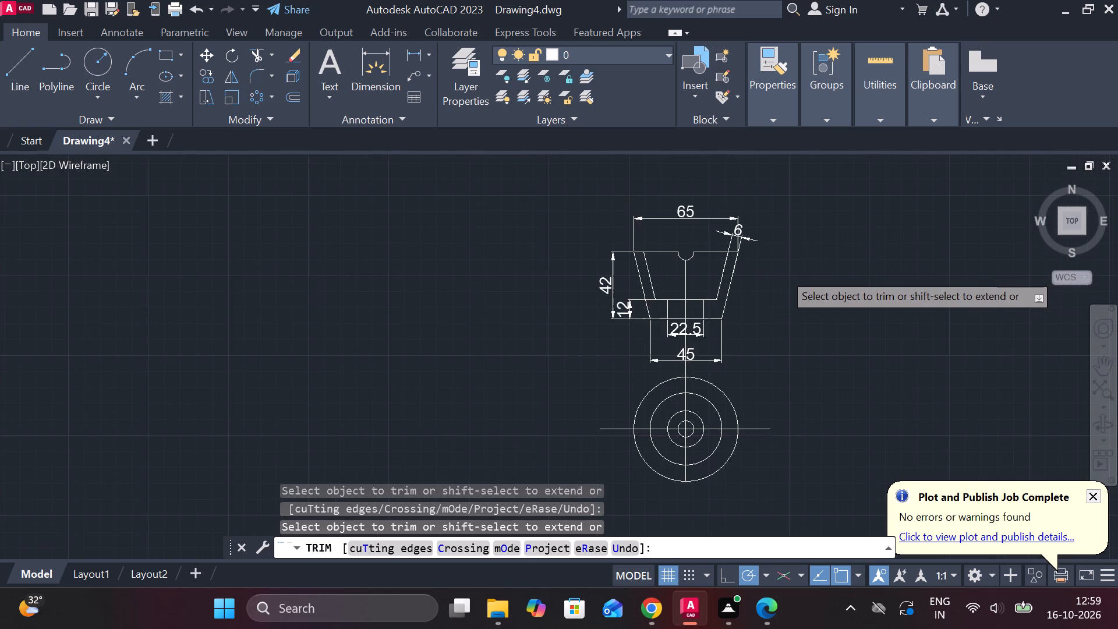
pyautogui.scroll(1, 783, 273)
pyautogui.scroll(-1, 777, 274)
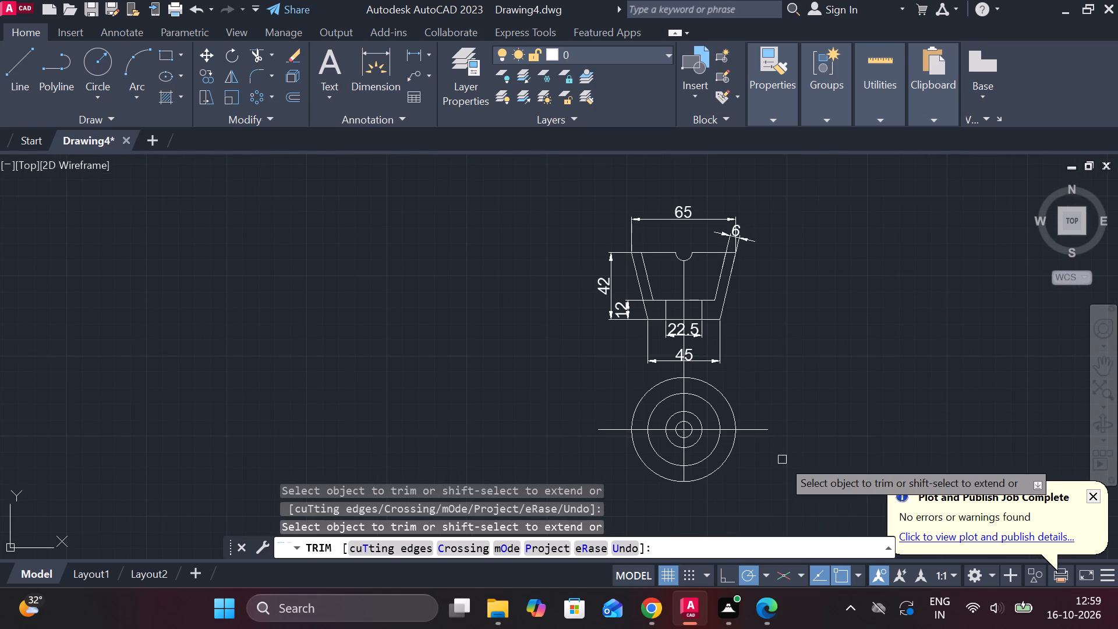
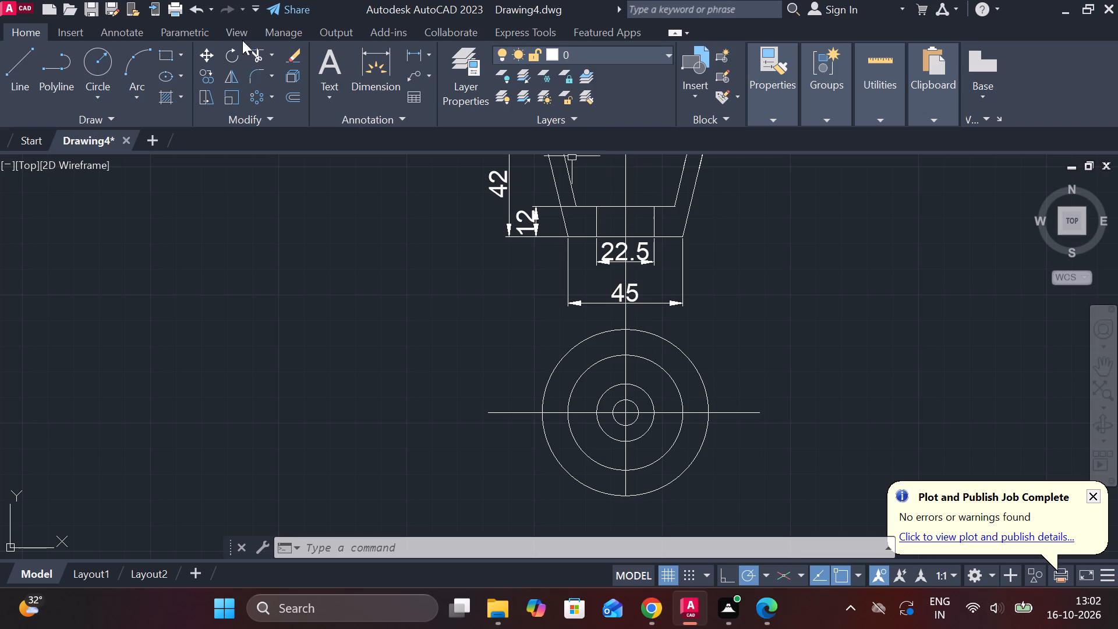
# Trim away the vertical centre line portion between the dimensioned front view and the outermost circle below it.
pyautogui.click(254, 56)
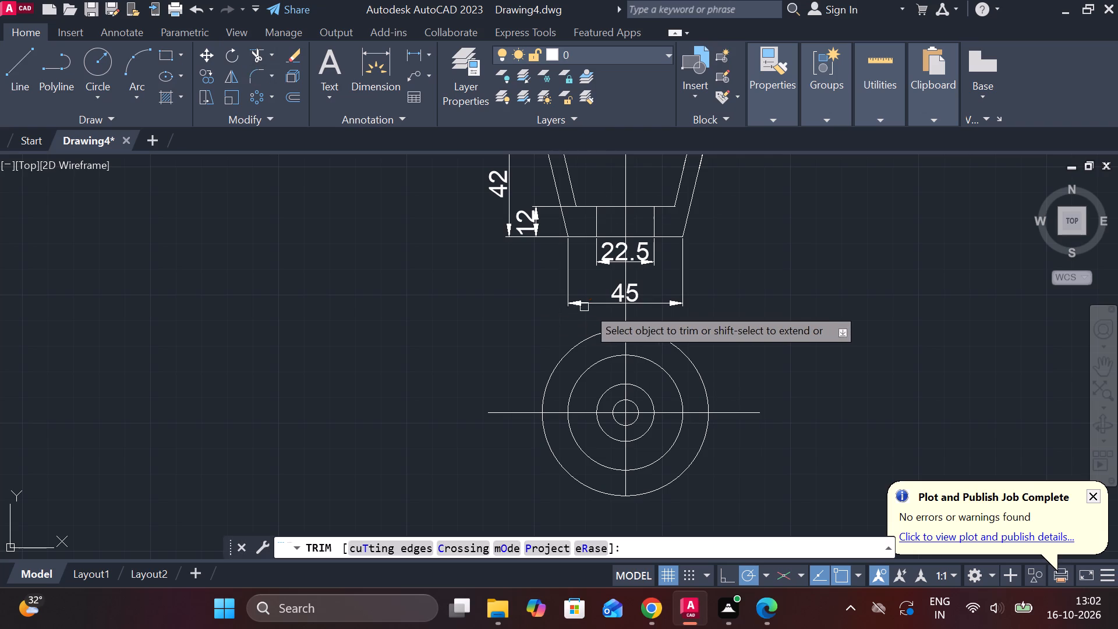
pyautogui.click(629, 320)
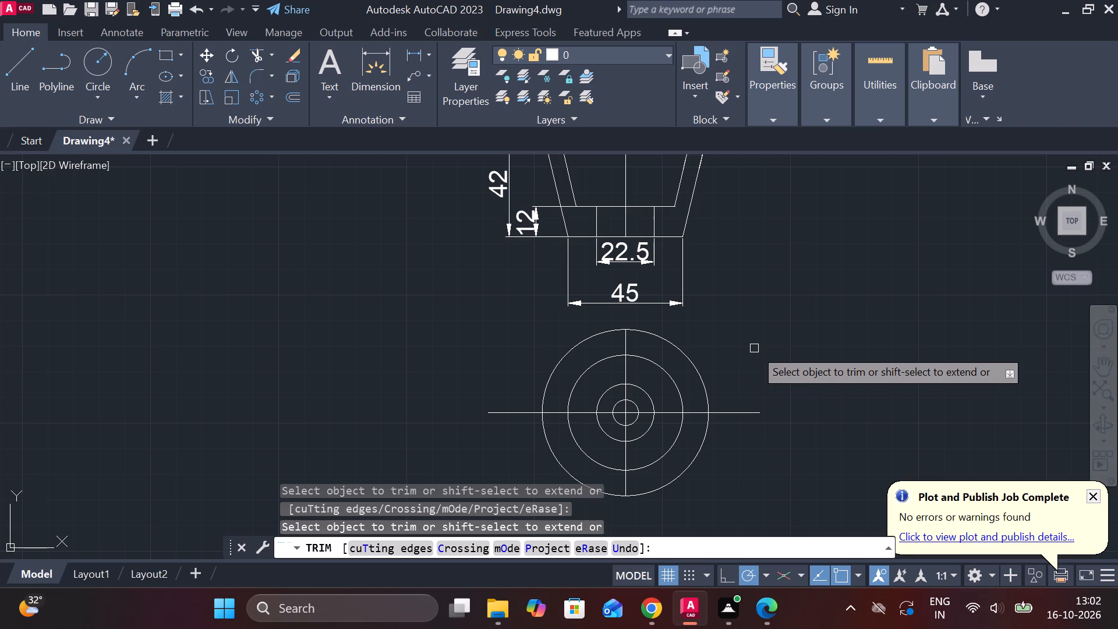
pyautogui.press('Escape')
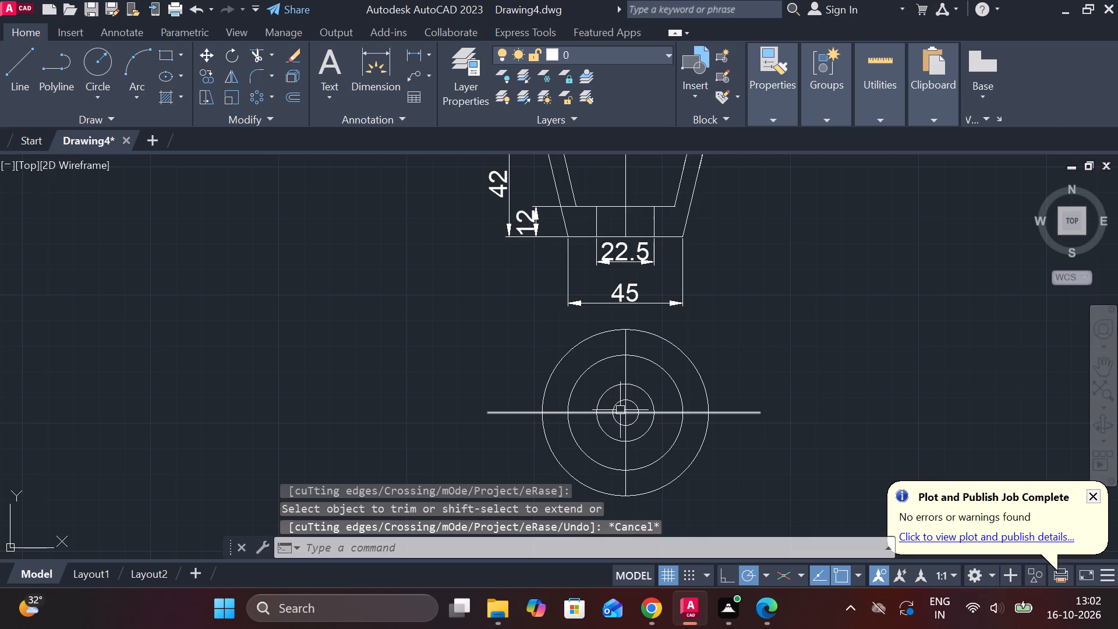
# Copy the vertical centre line of the concentric circles 3 units to each side, using its midpoint as base point.
pyautogui.click(625, 368)
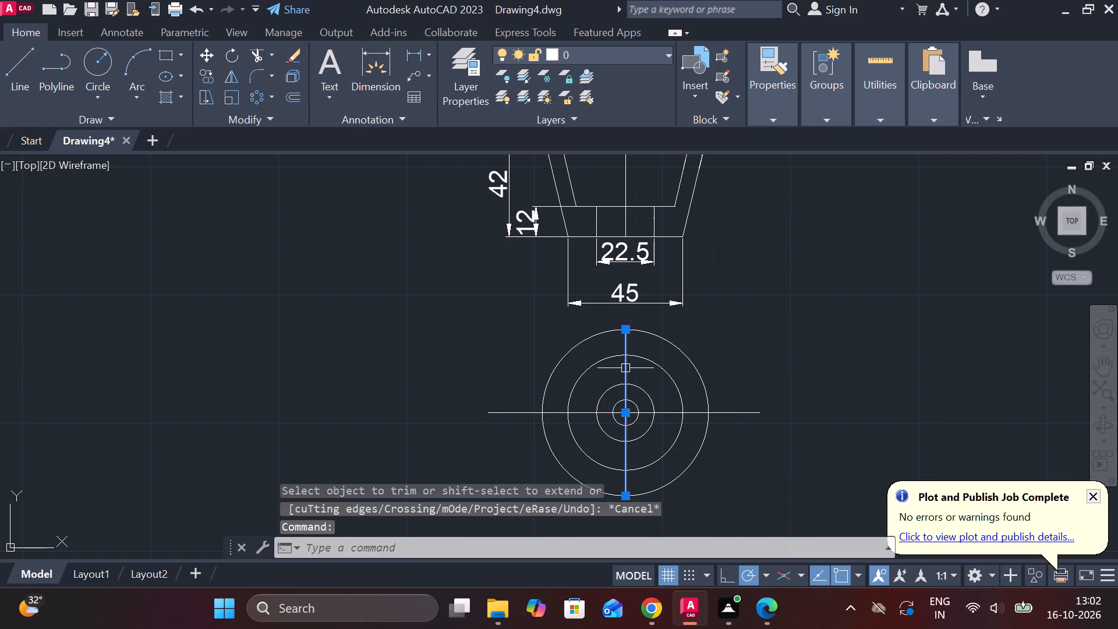
pyautogui.click(201, 76)
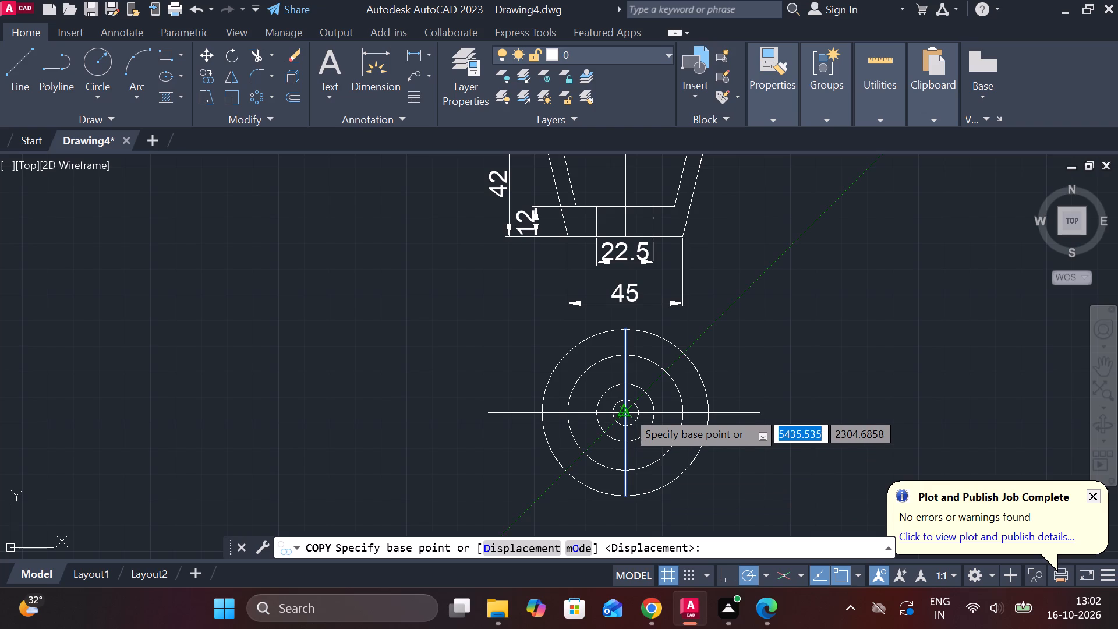
pyautogui.scroll(4, 627, 411)
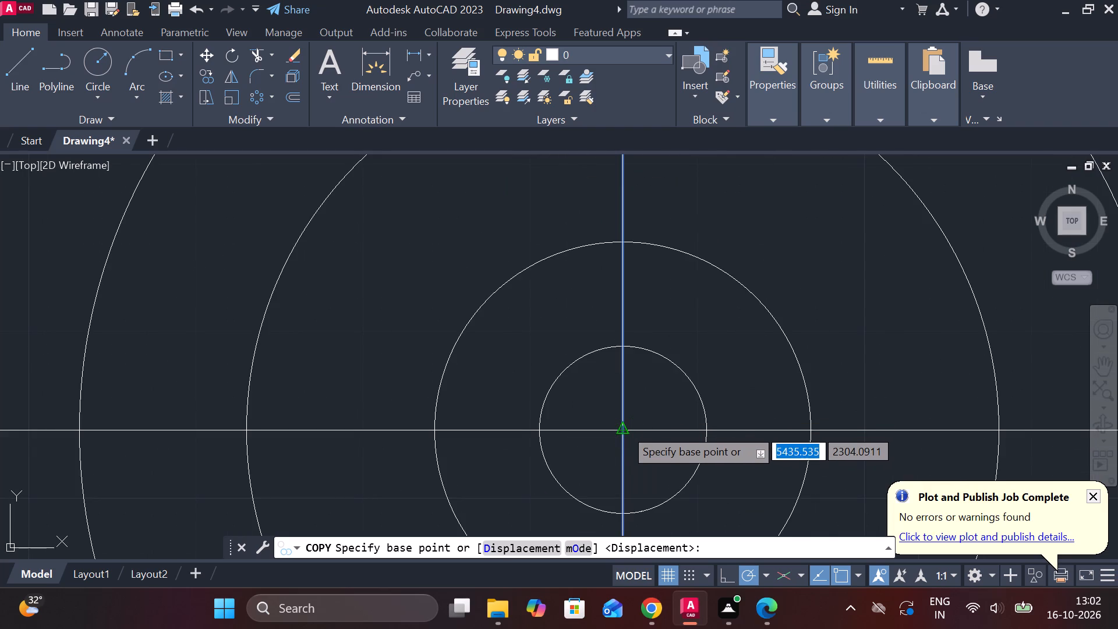
pyautogui.click(624, 428)
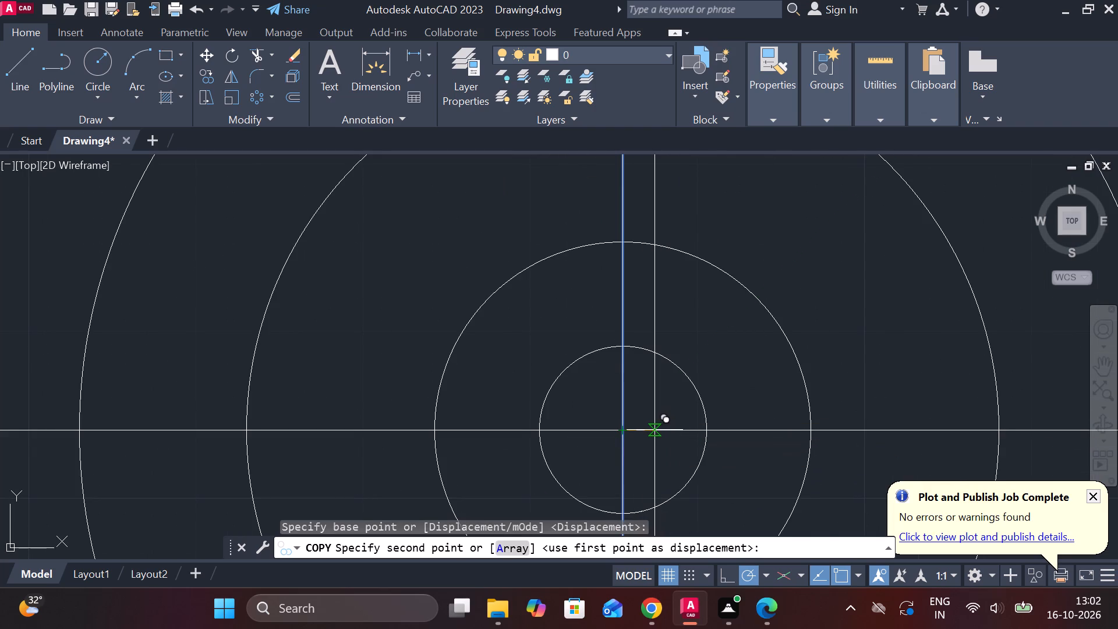
pyautogui.press('3')
pyautogui.press('Return')
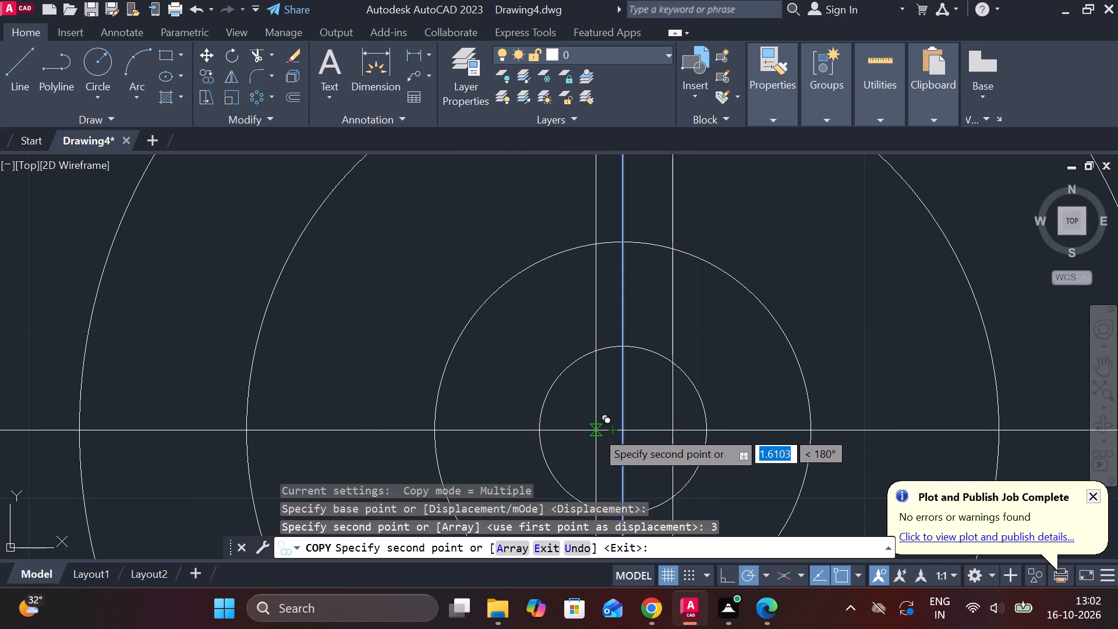
pyautogui.press('3')
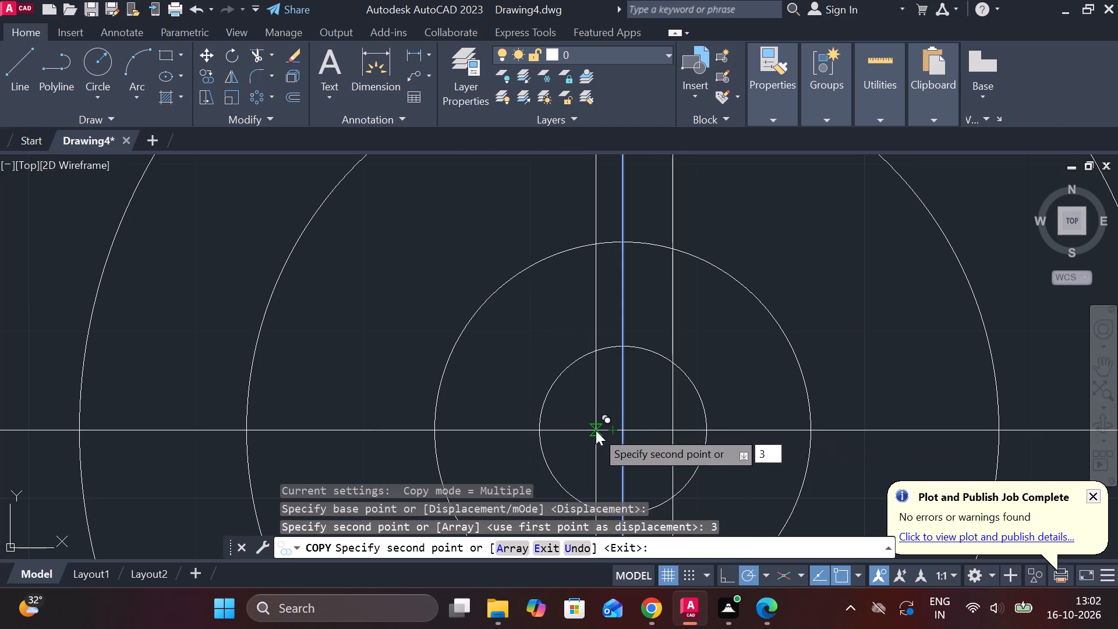
pyautogui.press('Return')
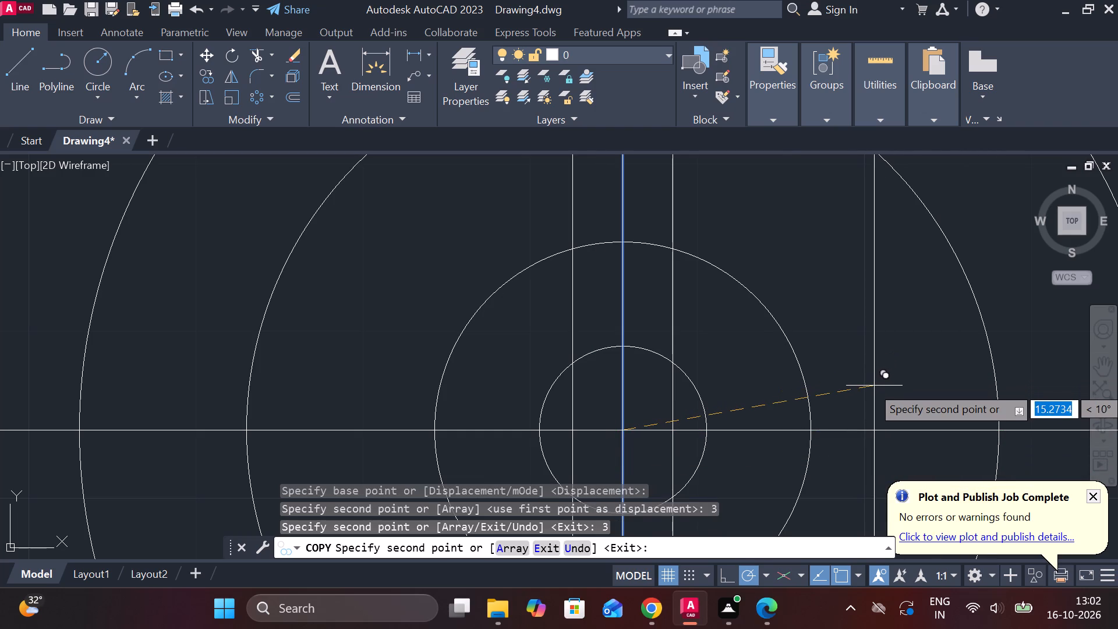
pyautogui.press('Escape')
pyautogui.scroll(-2, 876, 385)
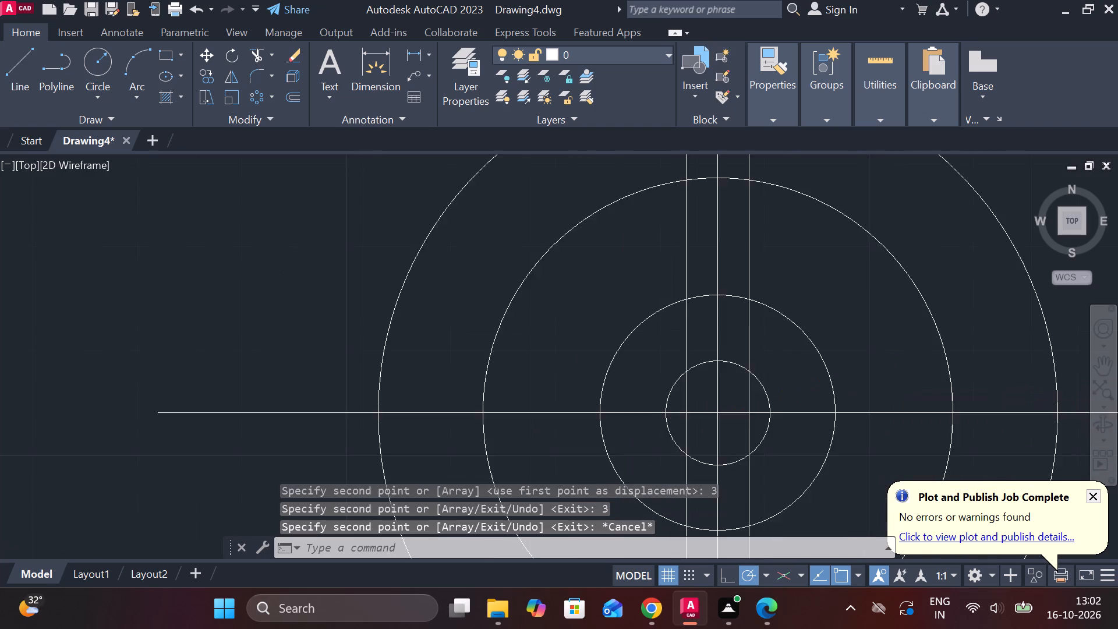
pyautogui.scroll(-1, 876, 385)
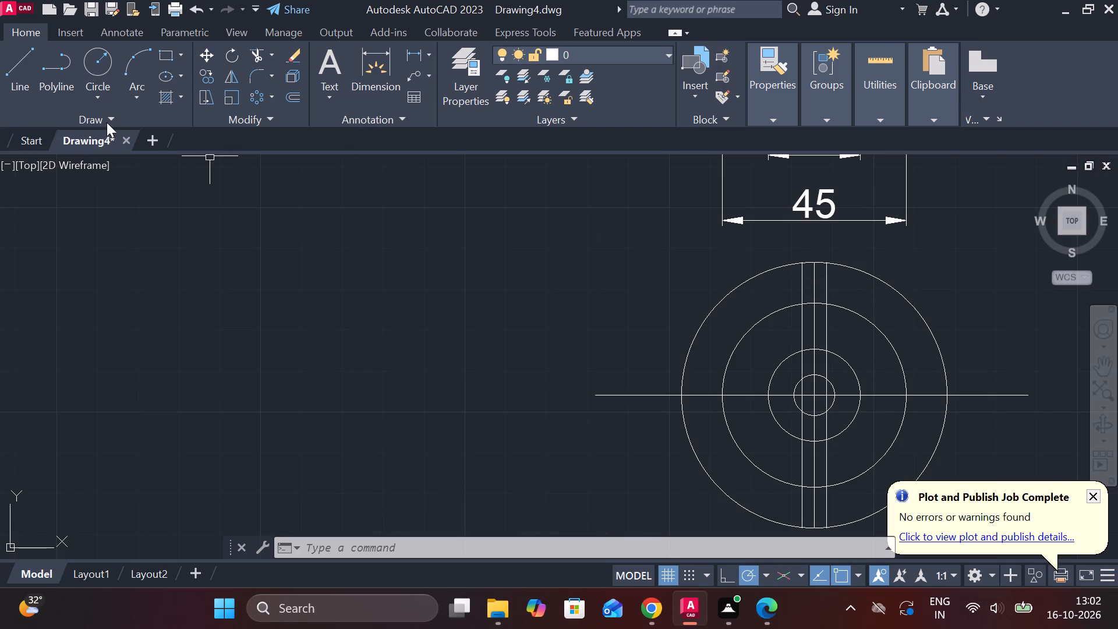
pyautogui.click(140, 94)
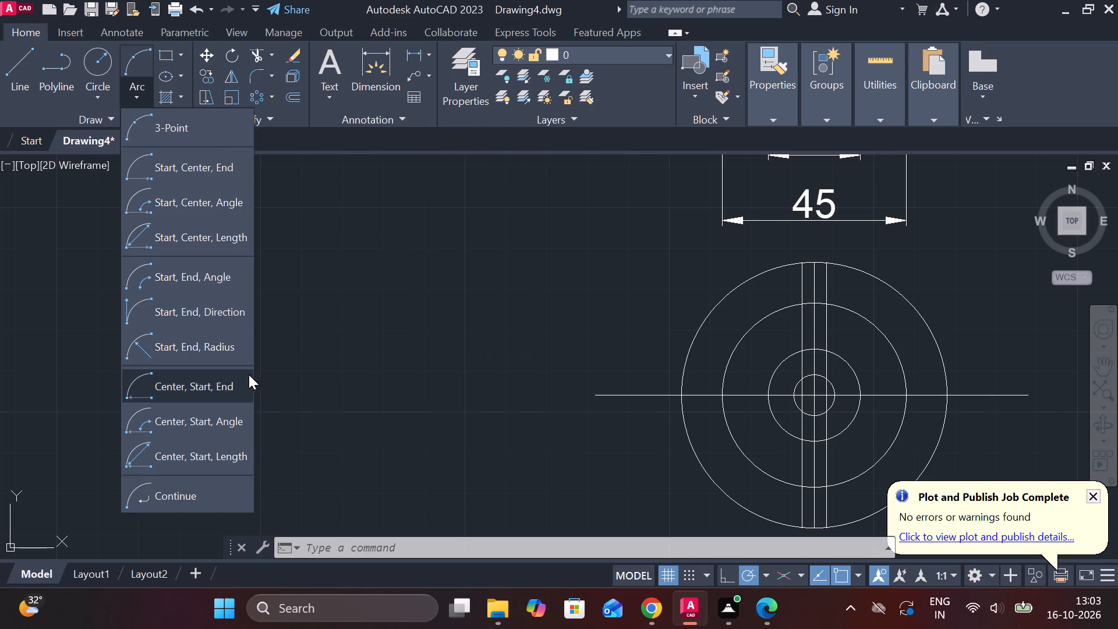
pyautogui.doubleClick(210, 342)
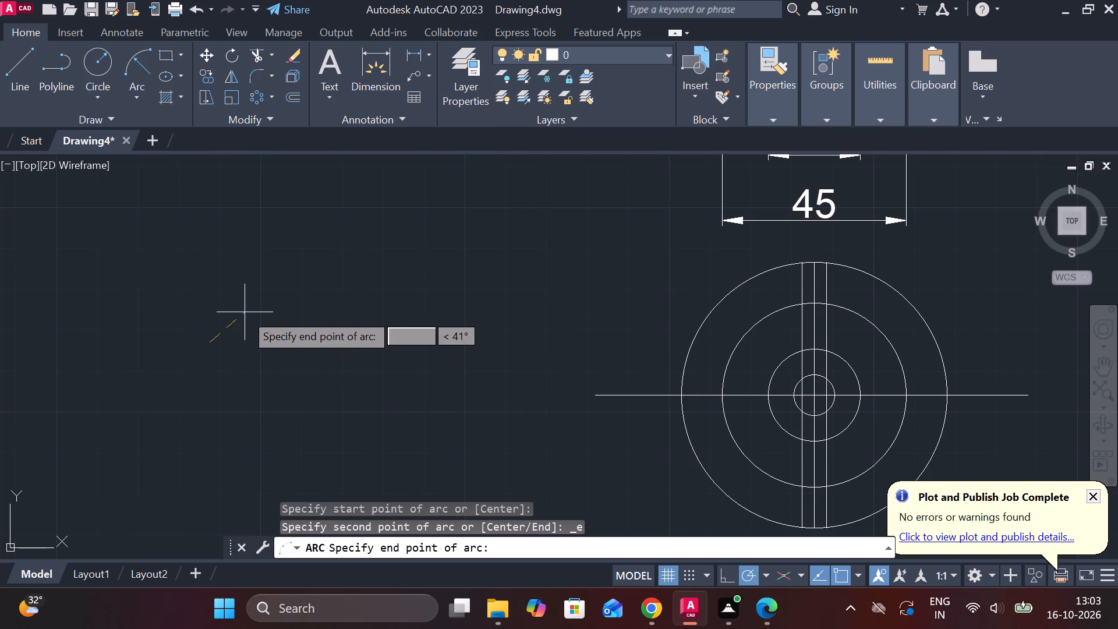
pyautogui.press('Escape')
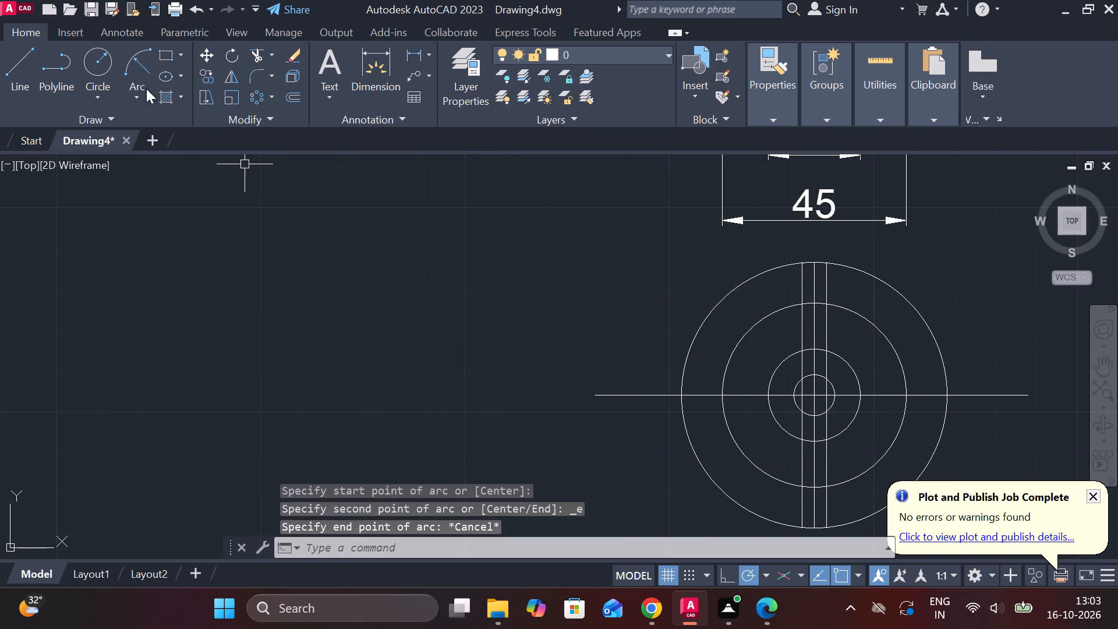
# Draw a Start, End, Radius arc of radius 6 between the two offset lines at the top of the outermost circle.
pyautogui.click(135, 98)
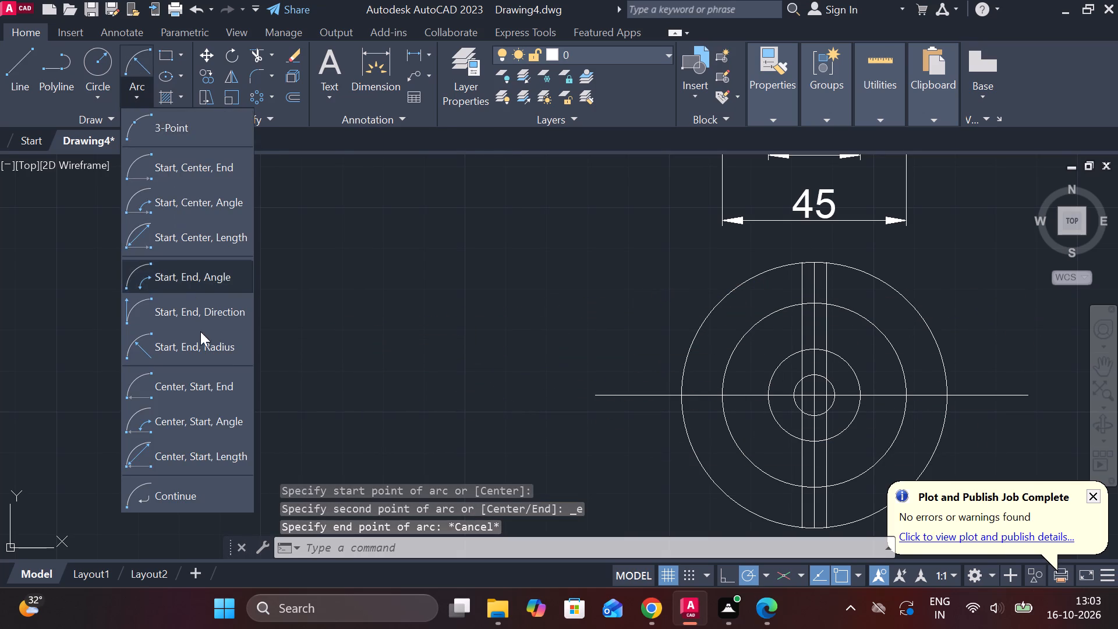
pyautogui.click(216, 354)
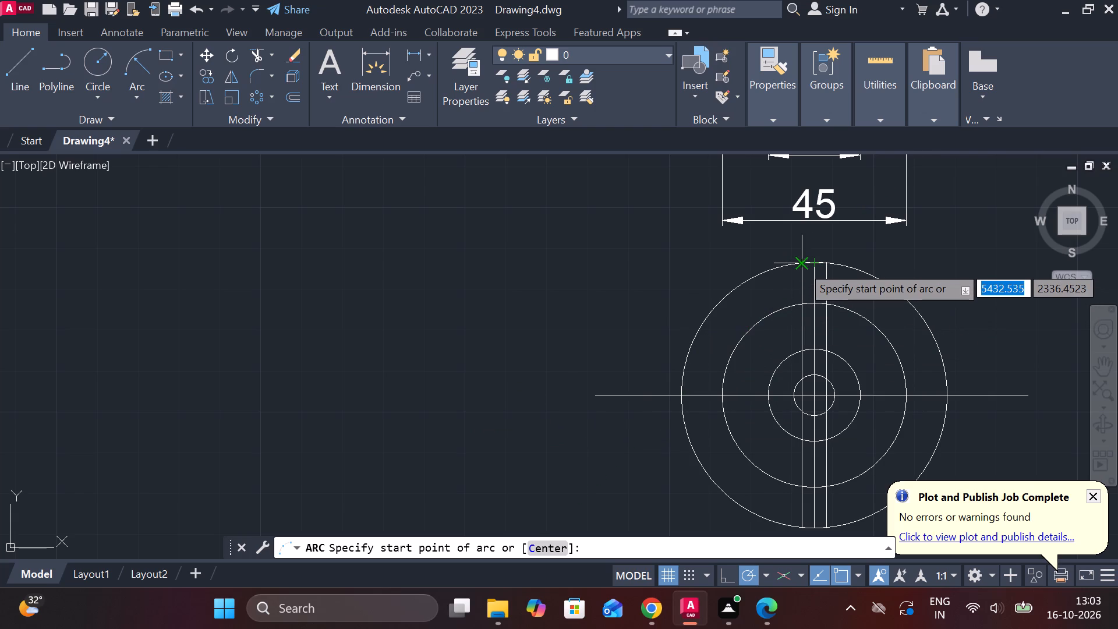
pyautogui.scroll(3, 801, 265)
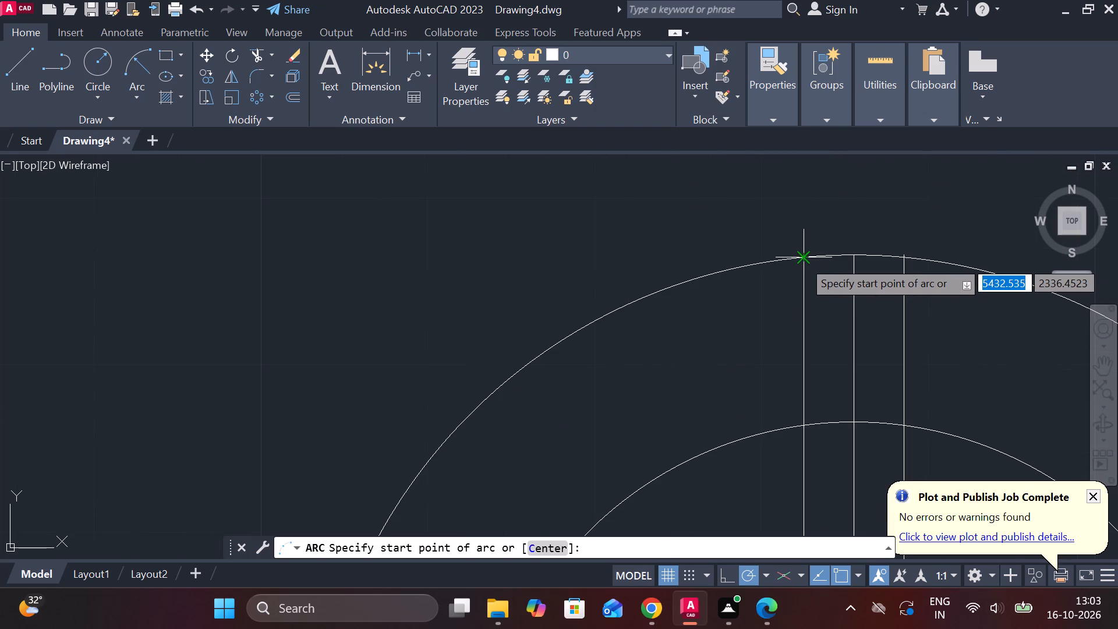
pyautogui.click(802, 260)
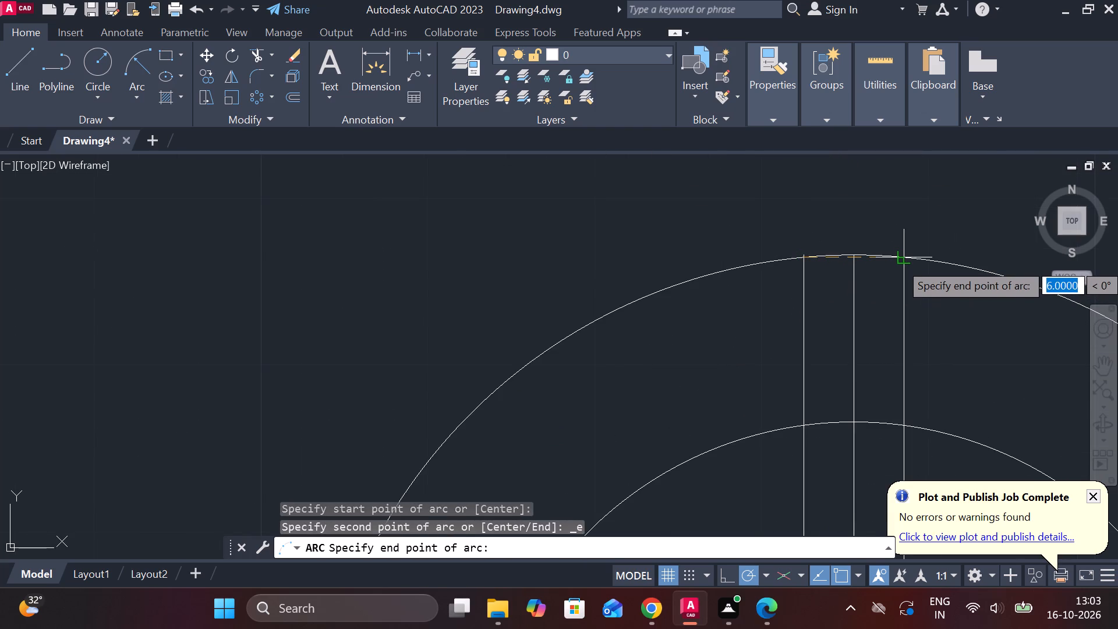
pyautogui.click(903, 262)
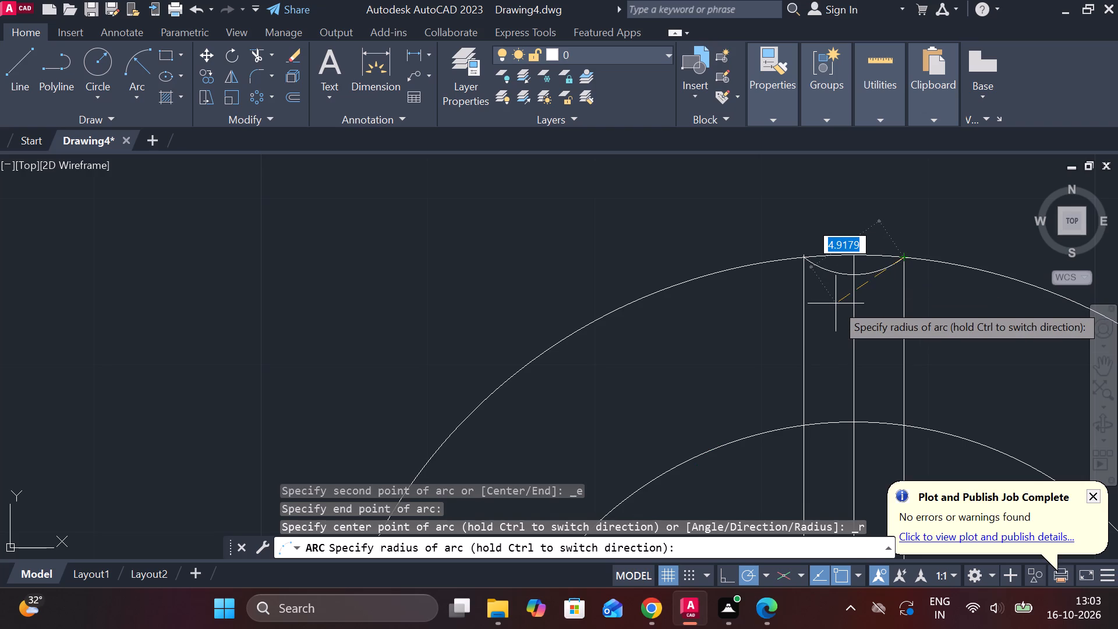
pyautogui.press('6')
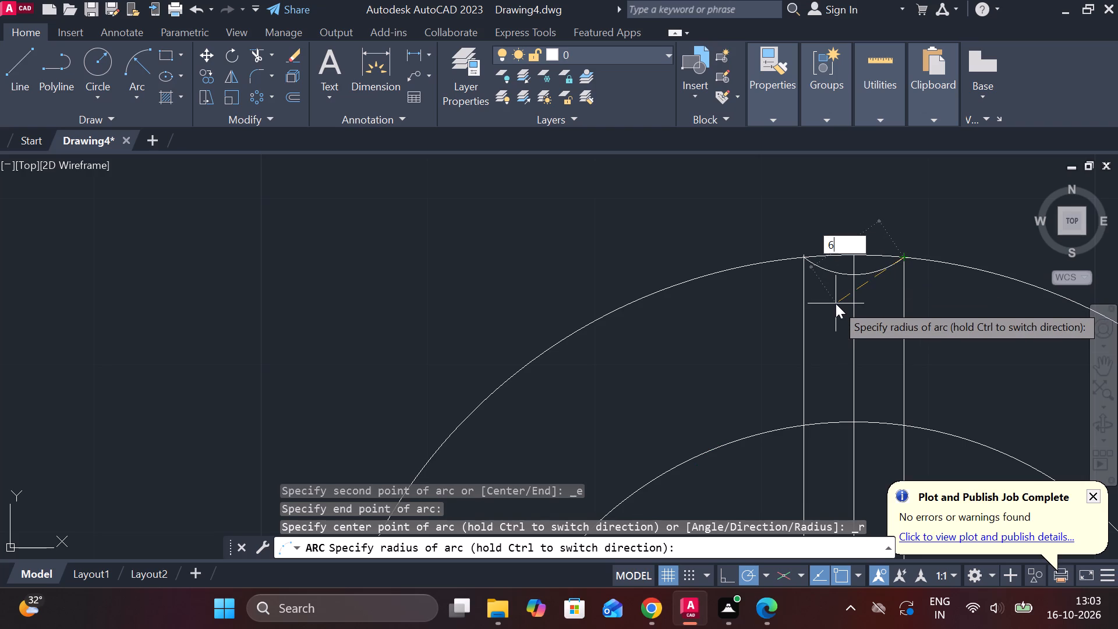
pyautogui.press('Return')
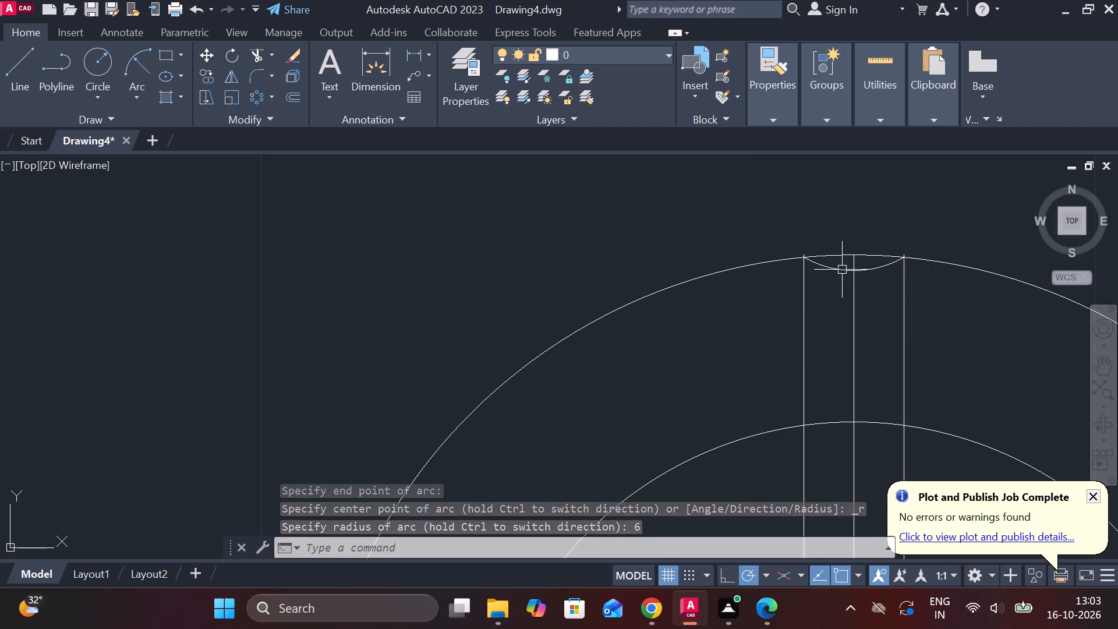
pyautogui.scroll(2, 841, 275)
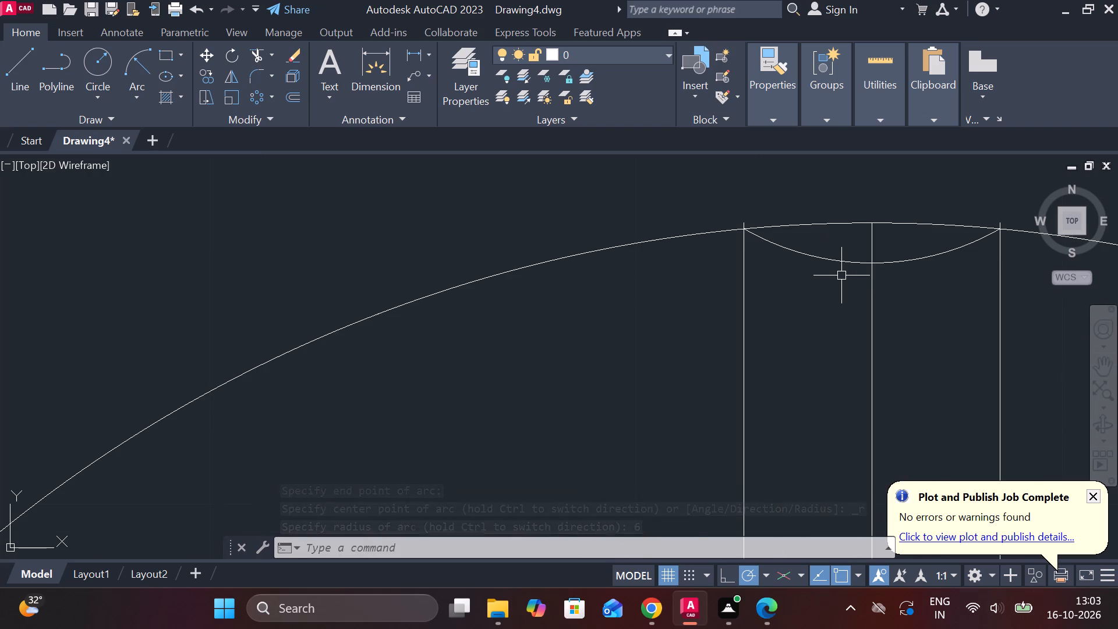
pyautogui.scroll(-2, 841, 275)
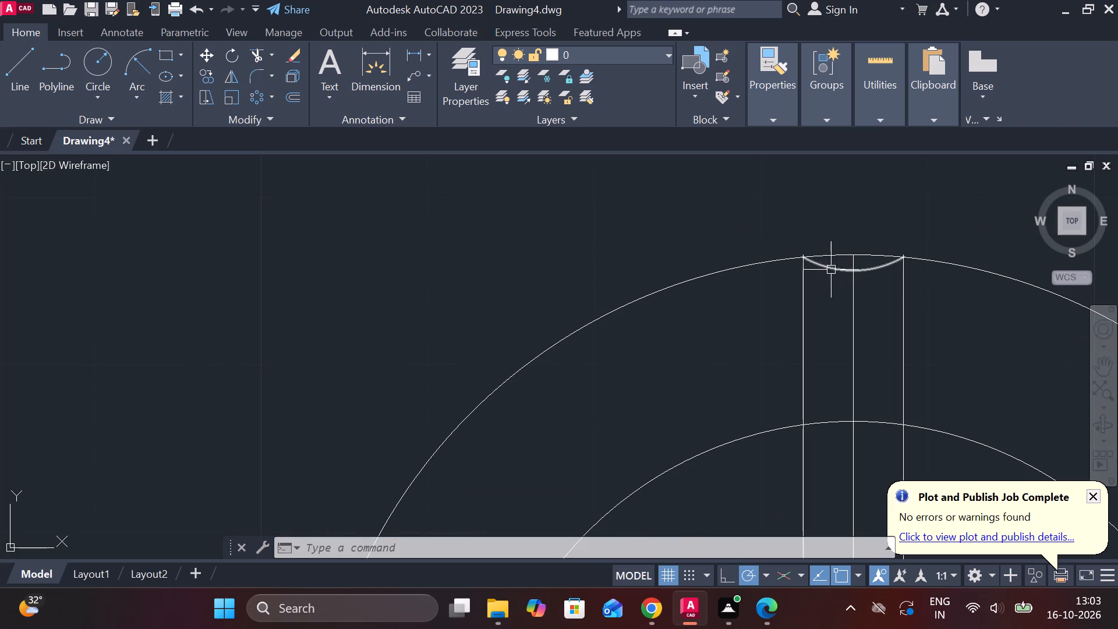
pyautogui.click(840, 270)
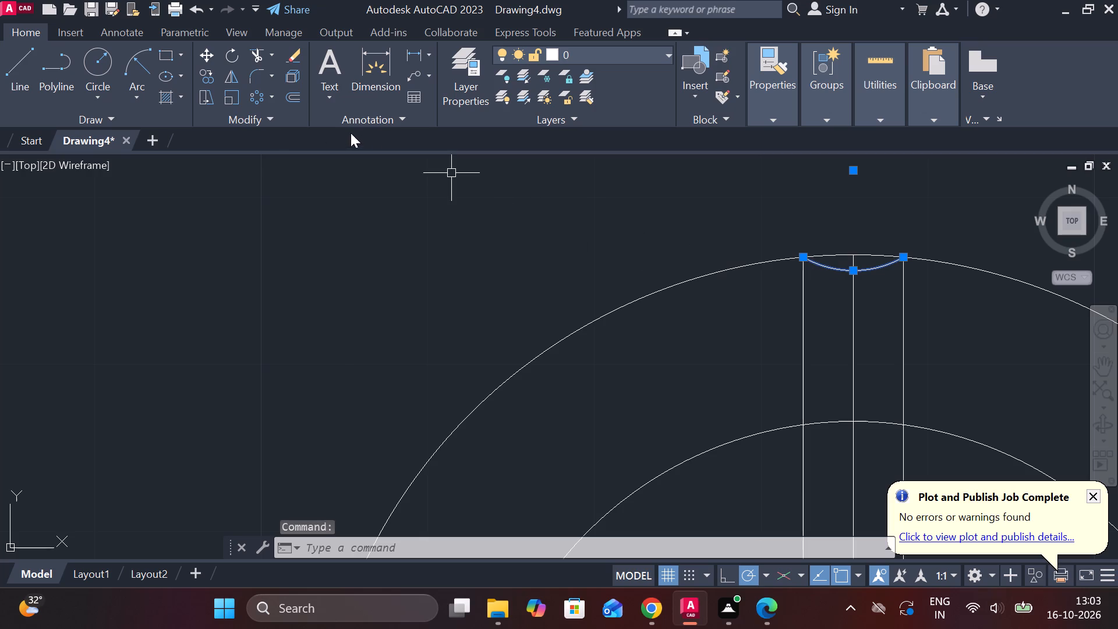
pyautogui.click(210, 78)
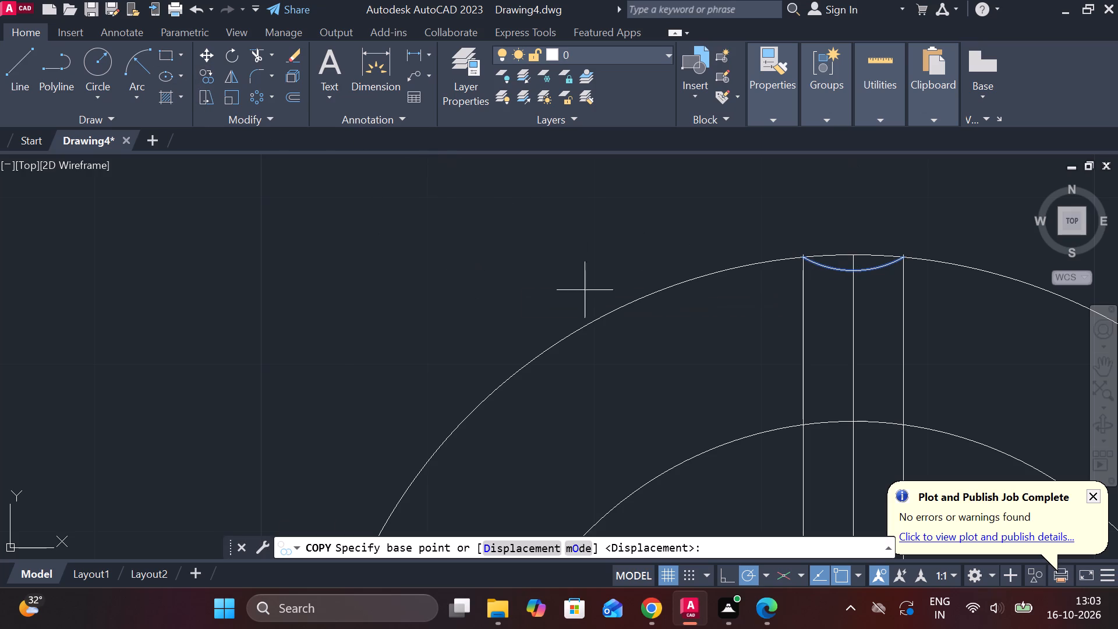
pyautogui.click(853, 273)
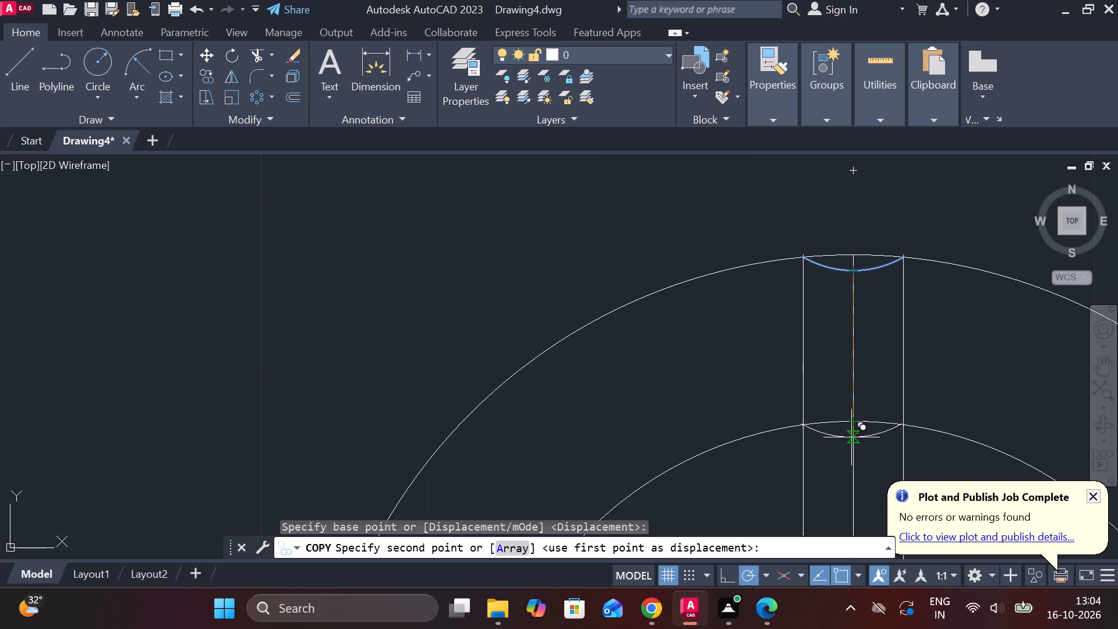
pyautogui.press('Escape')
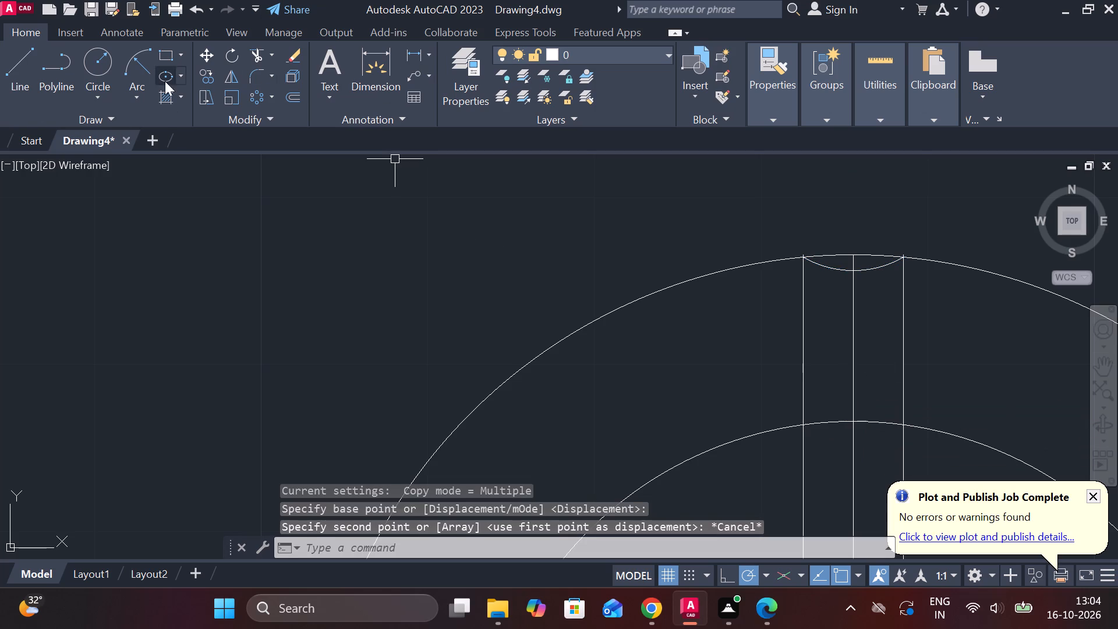
# Draw a Start, End, Radius arc of radius 6 between the two offset lines at the top of the second-largest circle.
pyautogui.click(141, 95)
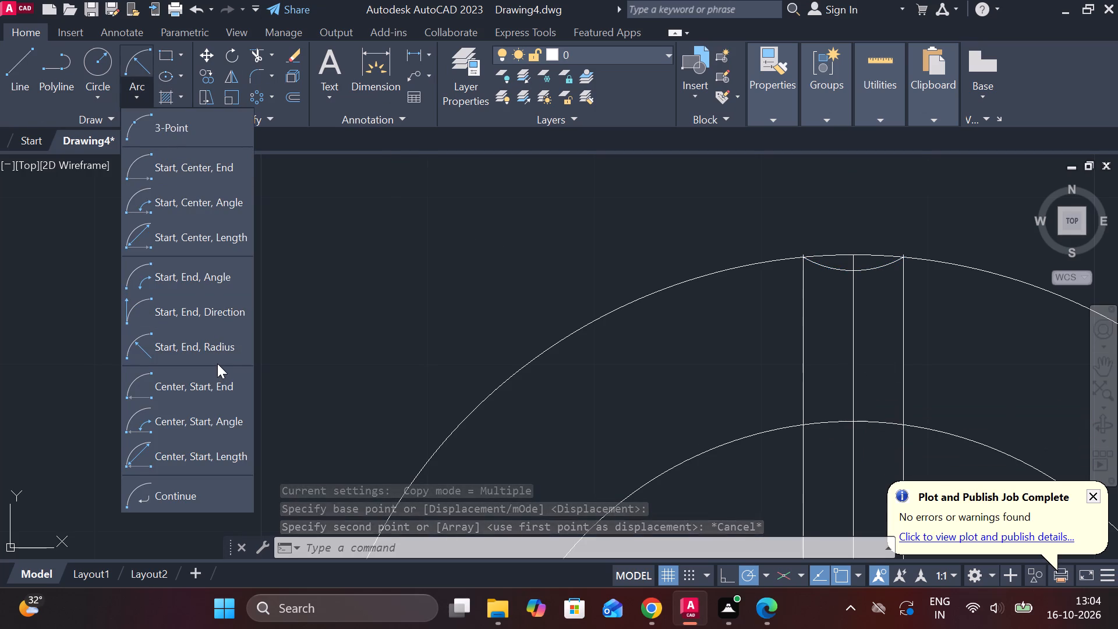
pyautogui.click(220, 342)
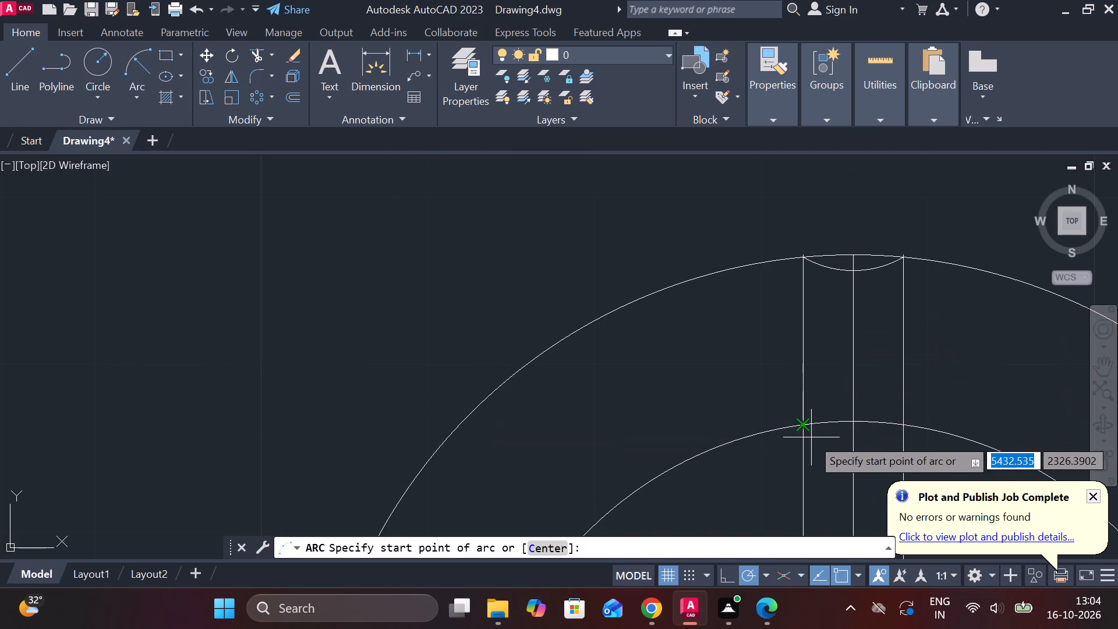
pyautogui.click(808, 427)
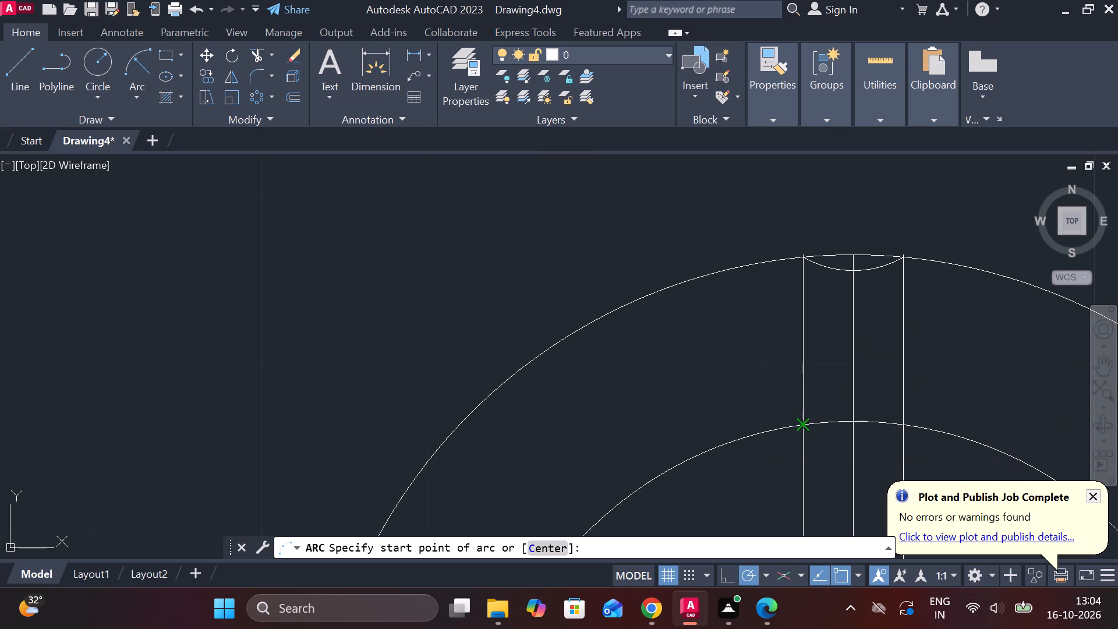
pyautogui.click(897, 429)
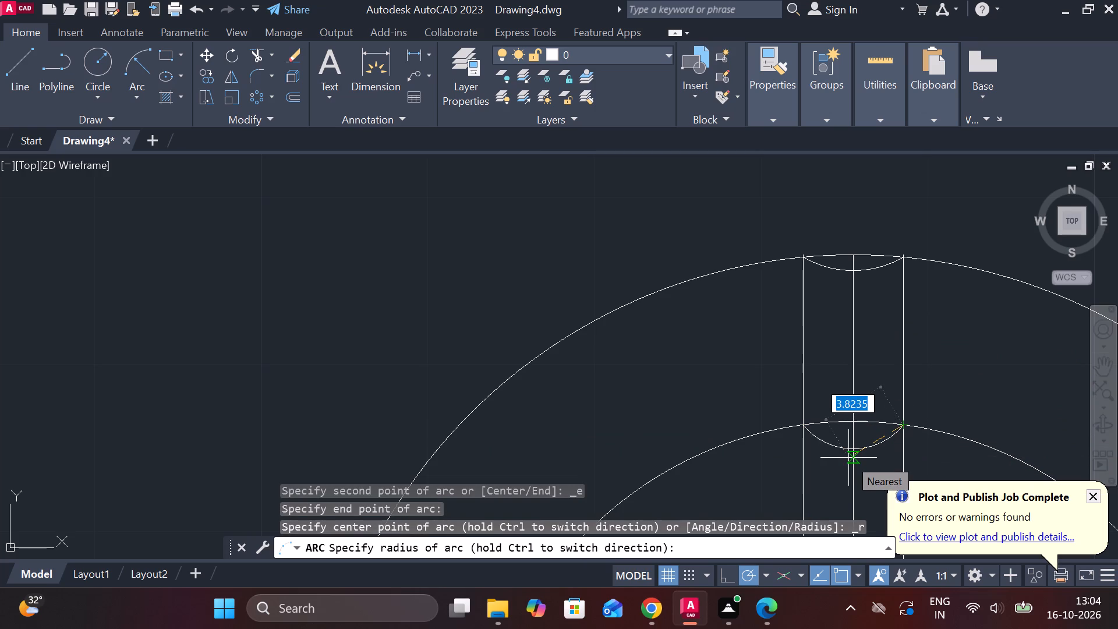
pyautogui.press('6')
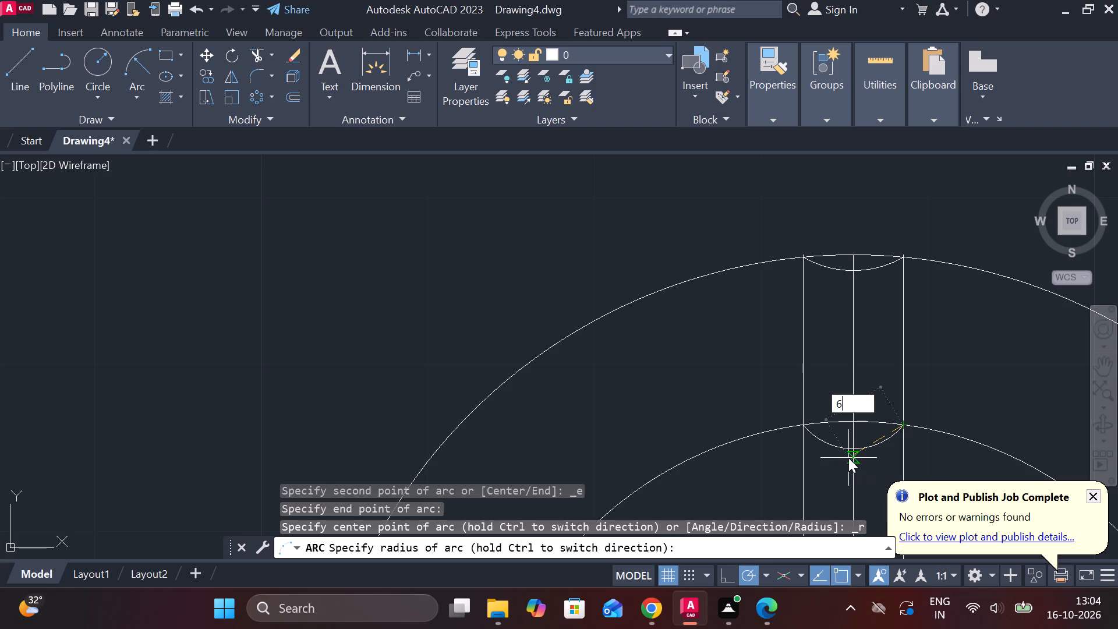
pyautogui.press('Return')
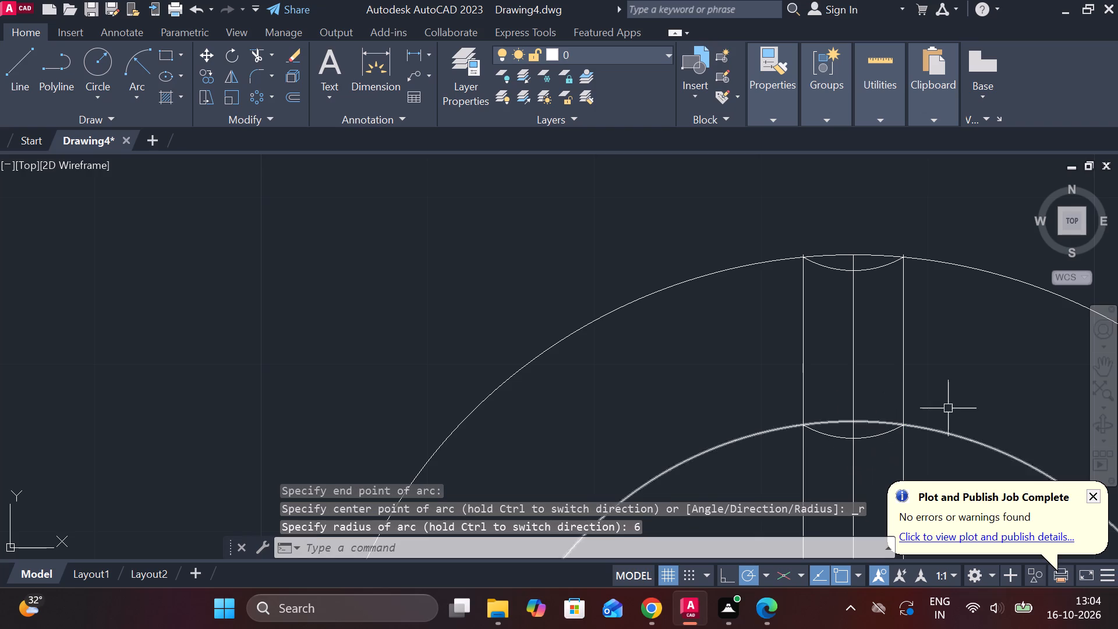
# Trim away the portions of the outermost and second-largest circles above the radius 6 arcs, between the two offset lines.
pyautogui.click(256, 61)
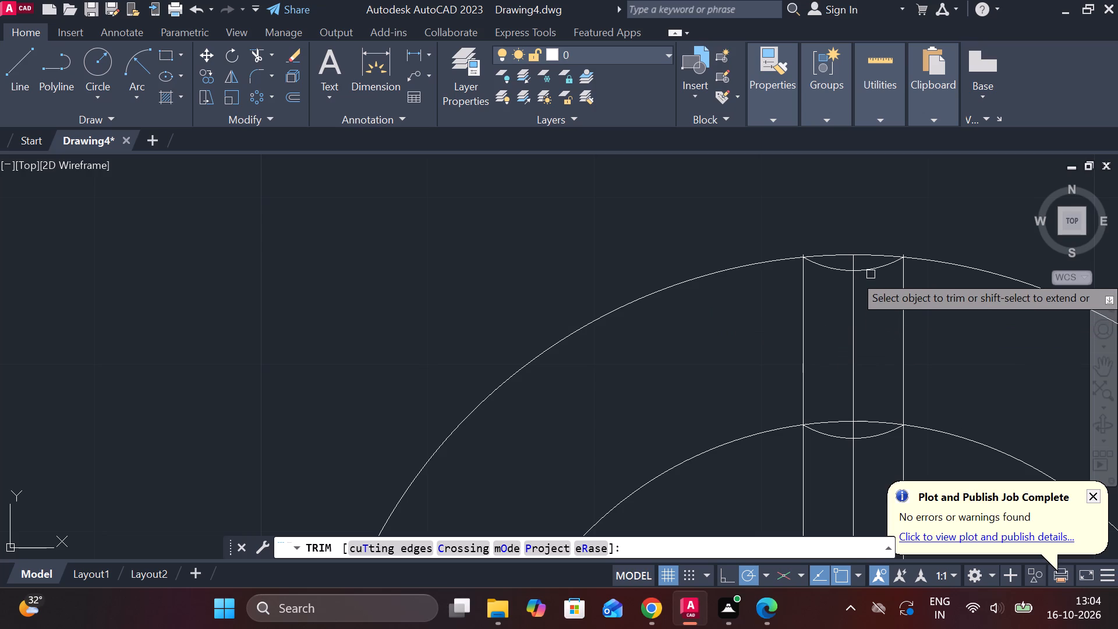
pyautogui.click(875, 252)
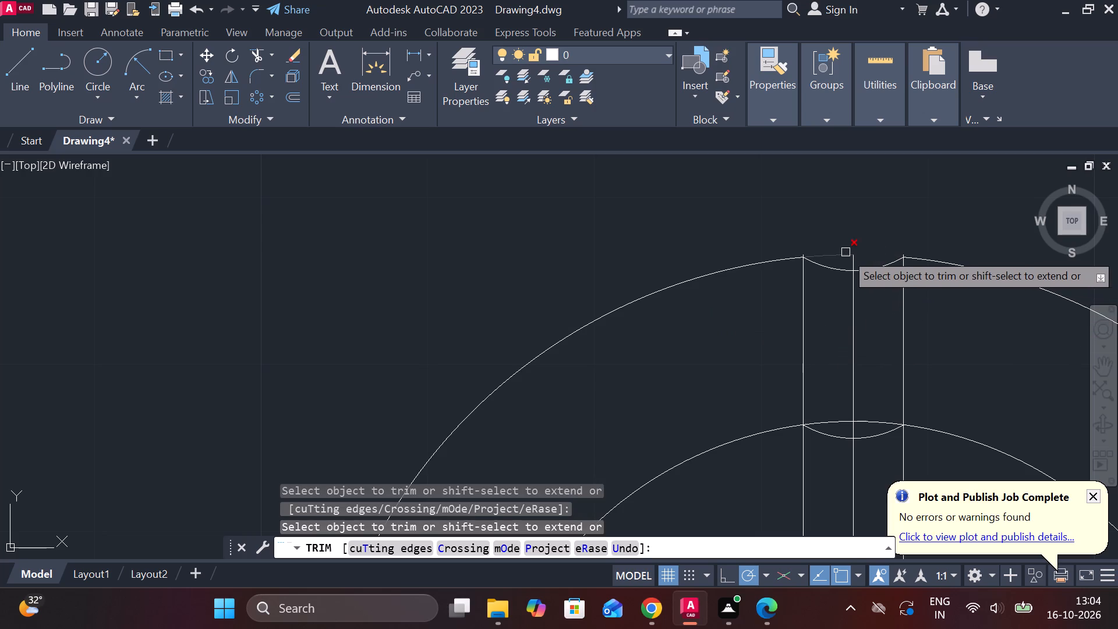
pyautogui.click(833, 252)
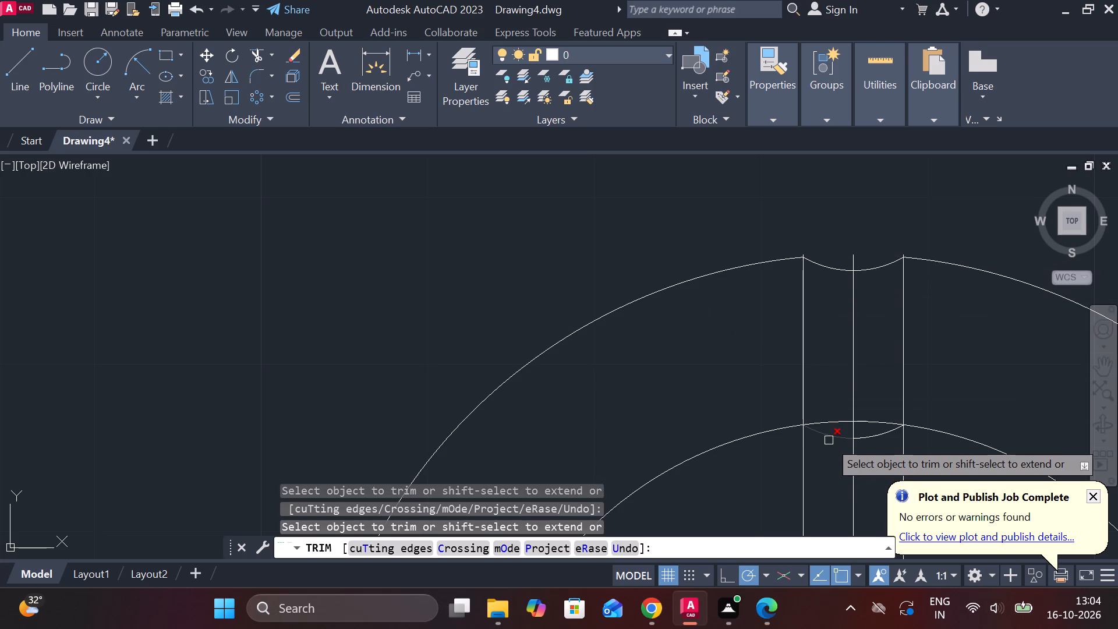
pyautogui.click(833, 419)
pyautogui.click(877, 423)
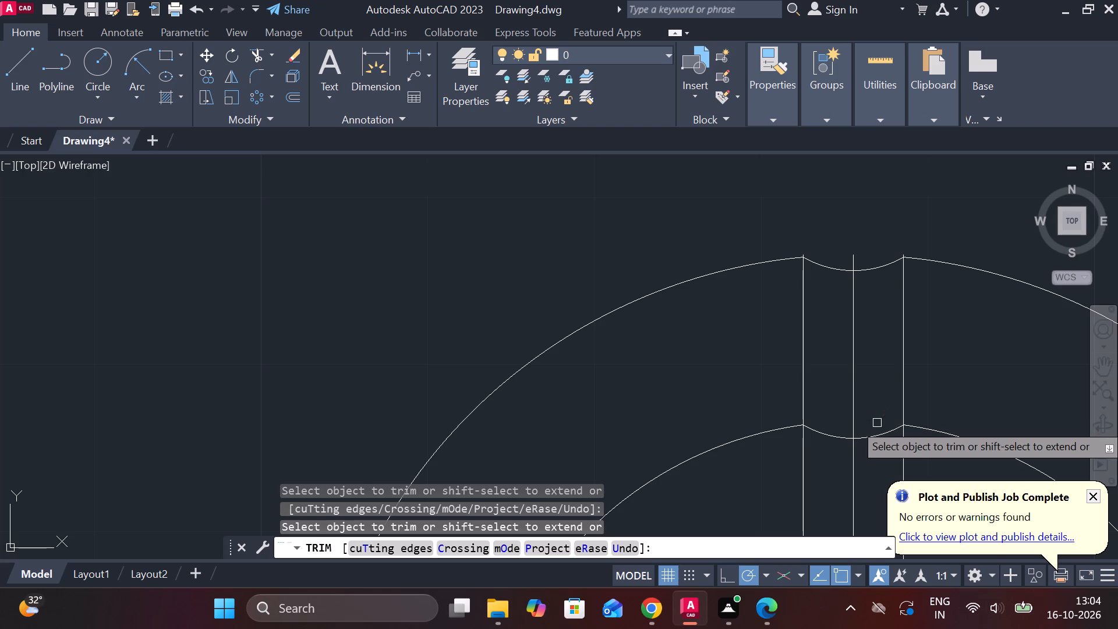
# Trim away both offset lines between the second-largest circle and the next smaller circle, above the centre.
pyautogui.scroll(-3, 877, 423)
pyautogui.scroll(-1, 1016, 433)
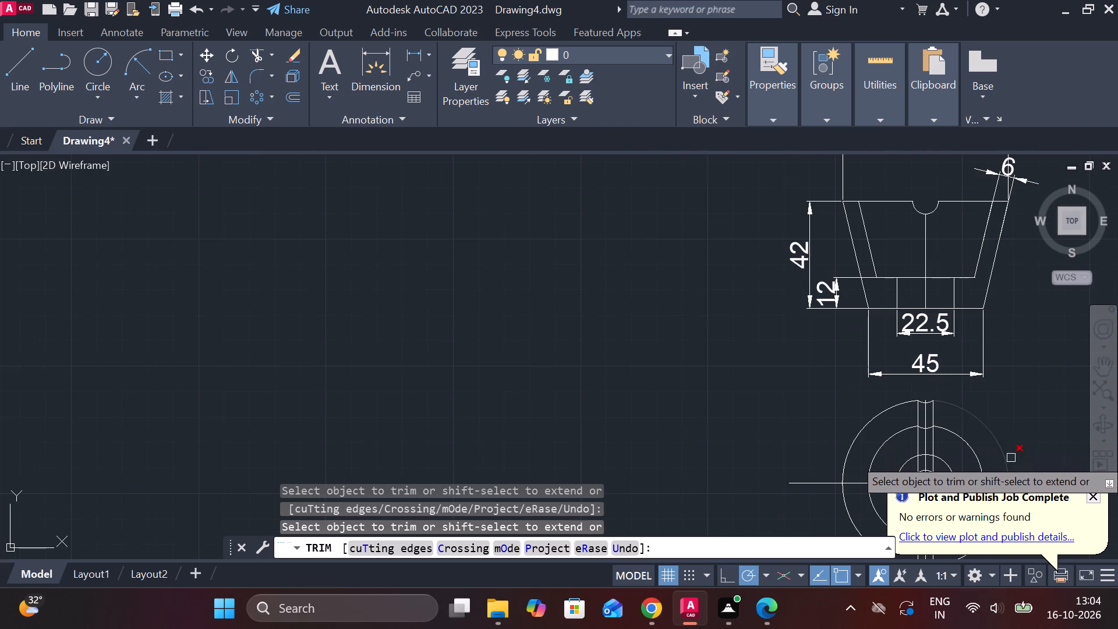
pyautogui.scroll(3, 1011, 458)
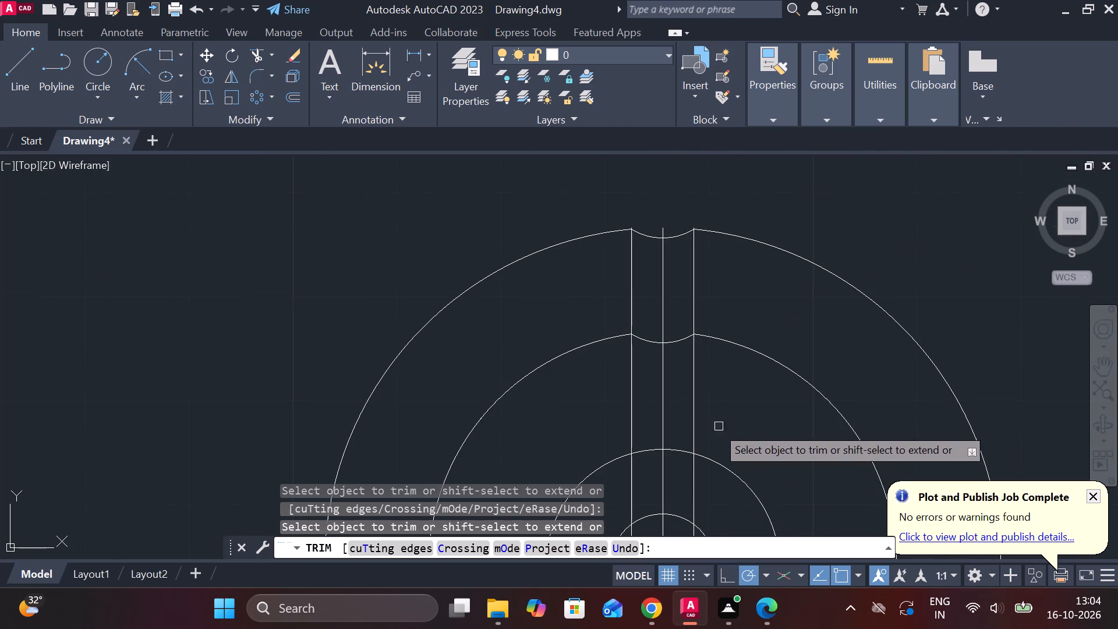
pyautogui.click(693, 416)
pyautogui.click(634, 412)
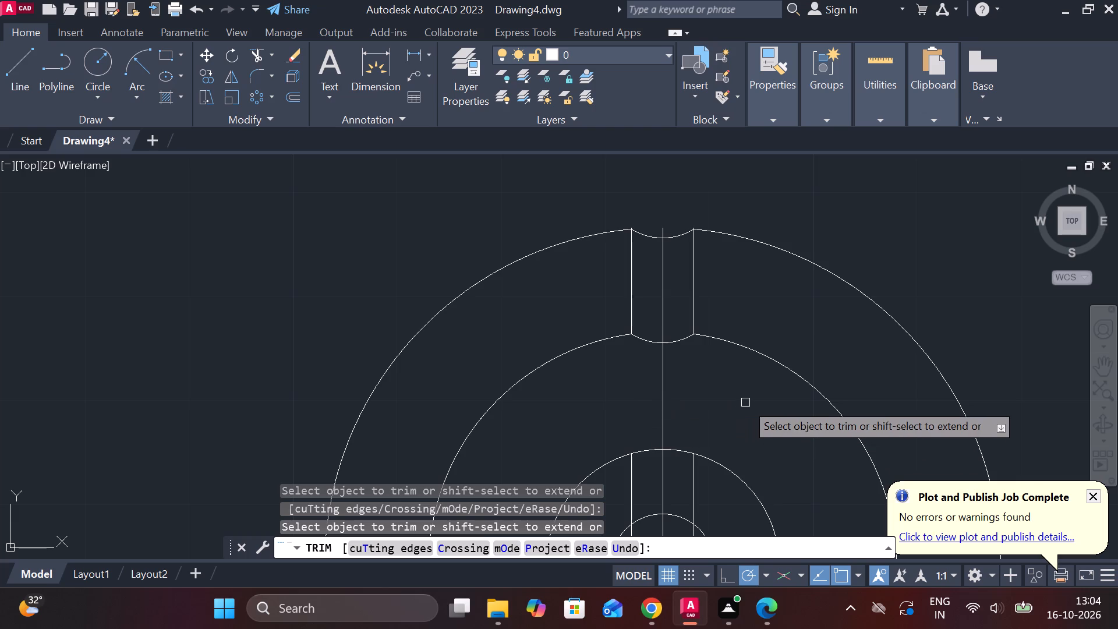
pyautogui.scroll(-3, 745, 402)
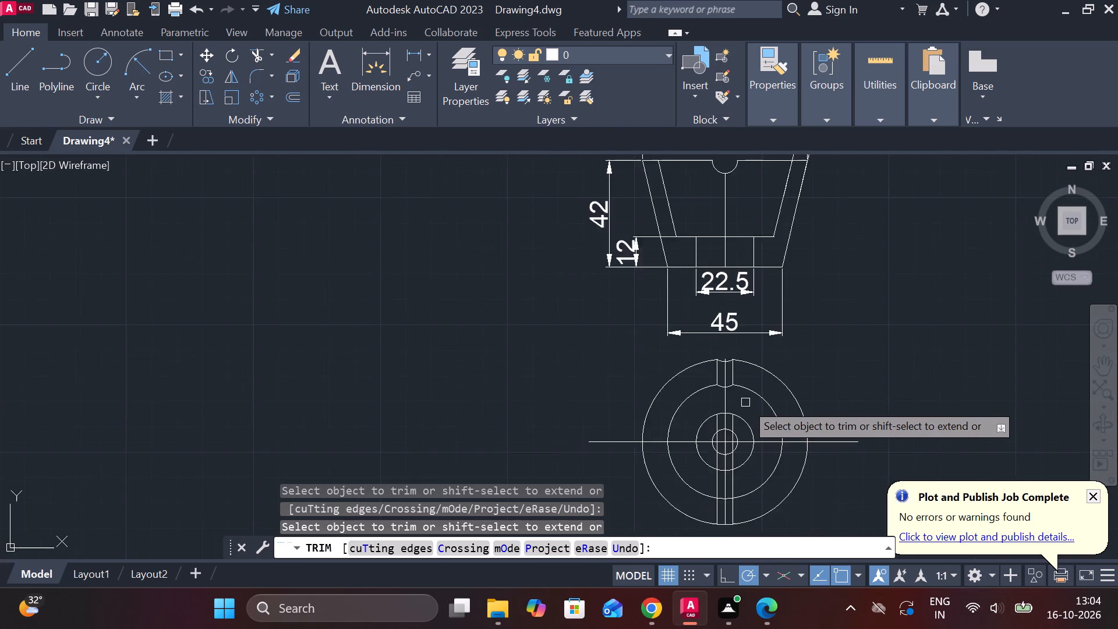
pyautogui.scroll(-1, 745, 402)
pyautogui.scroll(1, 745, 402)
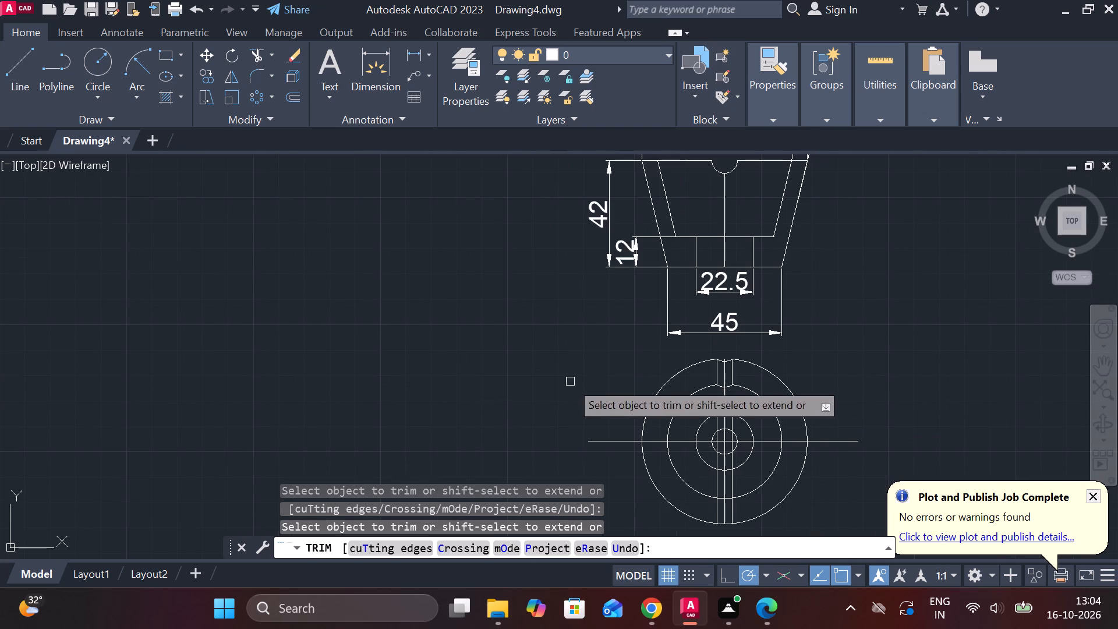
pyautogui.press('Escape')
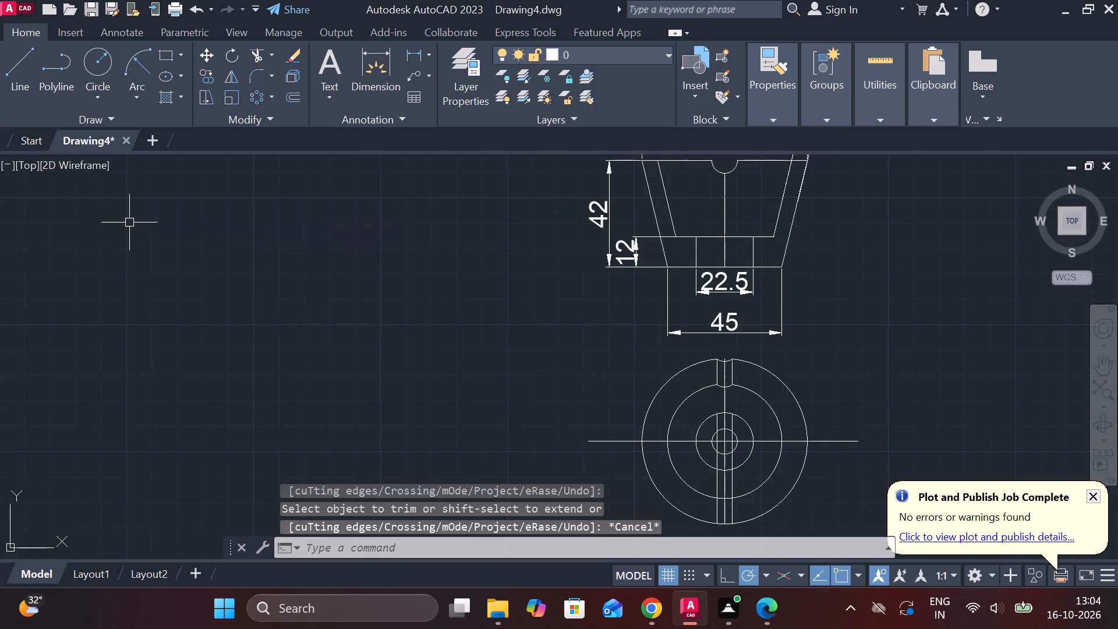
# Create a polar array of the top groove's two side lines and two arcs about the centre of the concentric circles.
pyautogui.click(720, 373)
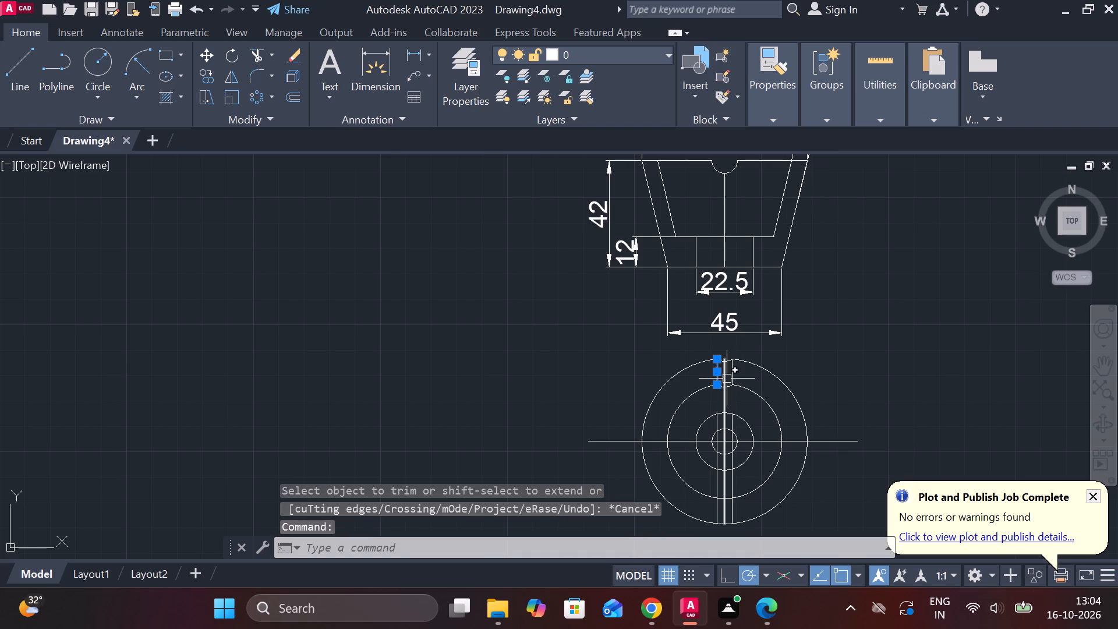
pyautogui.click(733, 377)
pyautogui.scroll(3, 728, 365)
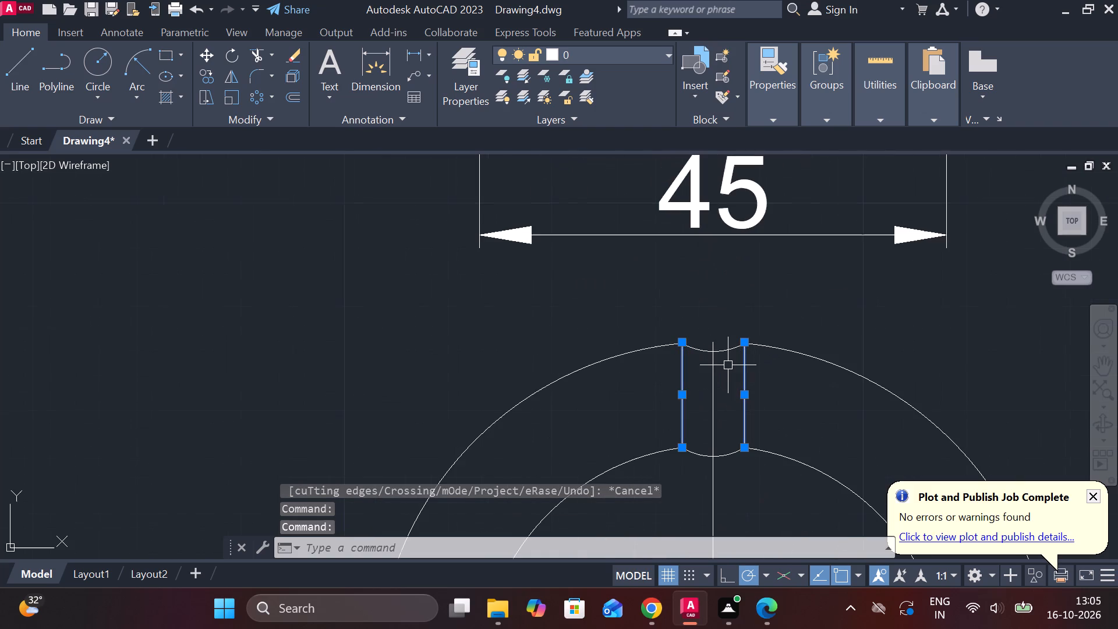
pyautogui.click(727, 353)
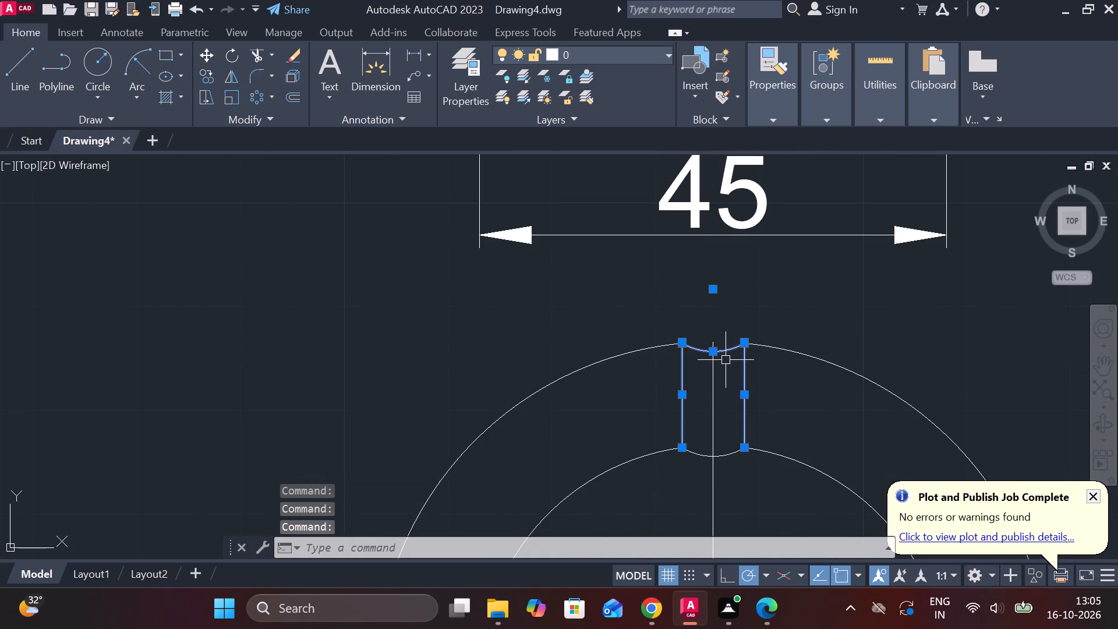
pyautogui.click(724, 459)
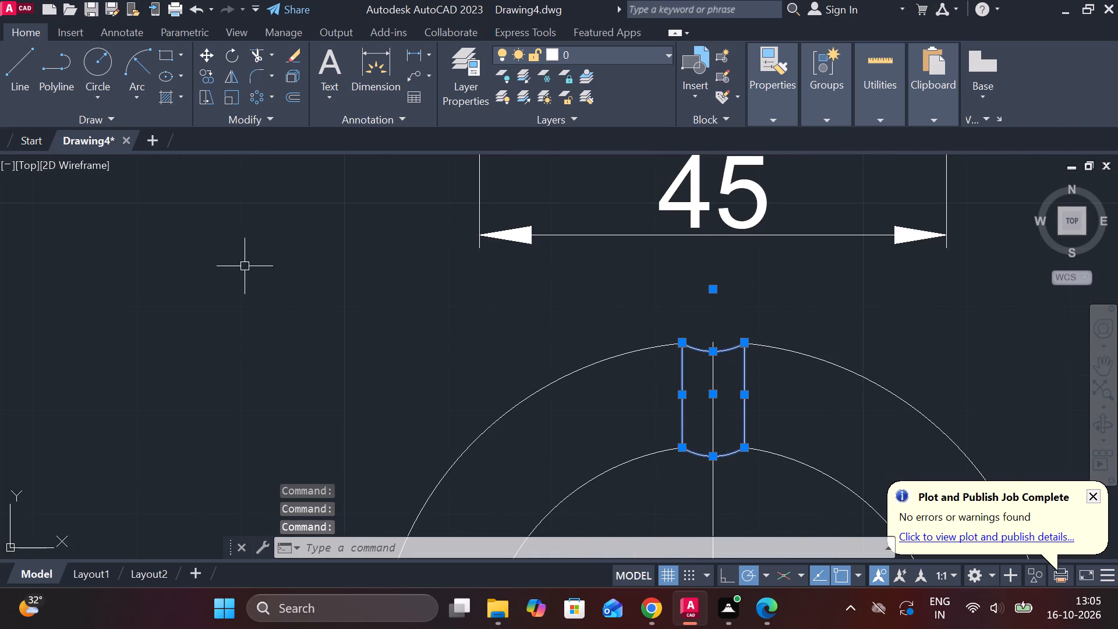
pyautogui.click(272, 96)
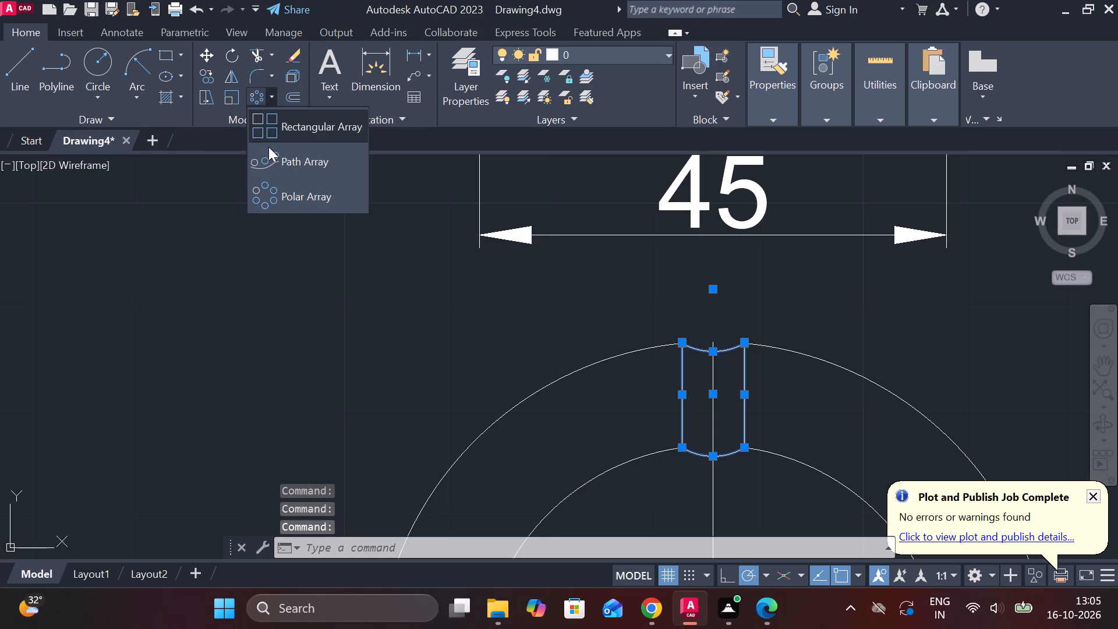
pyautogui.click(284, 200)
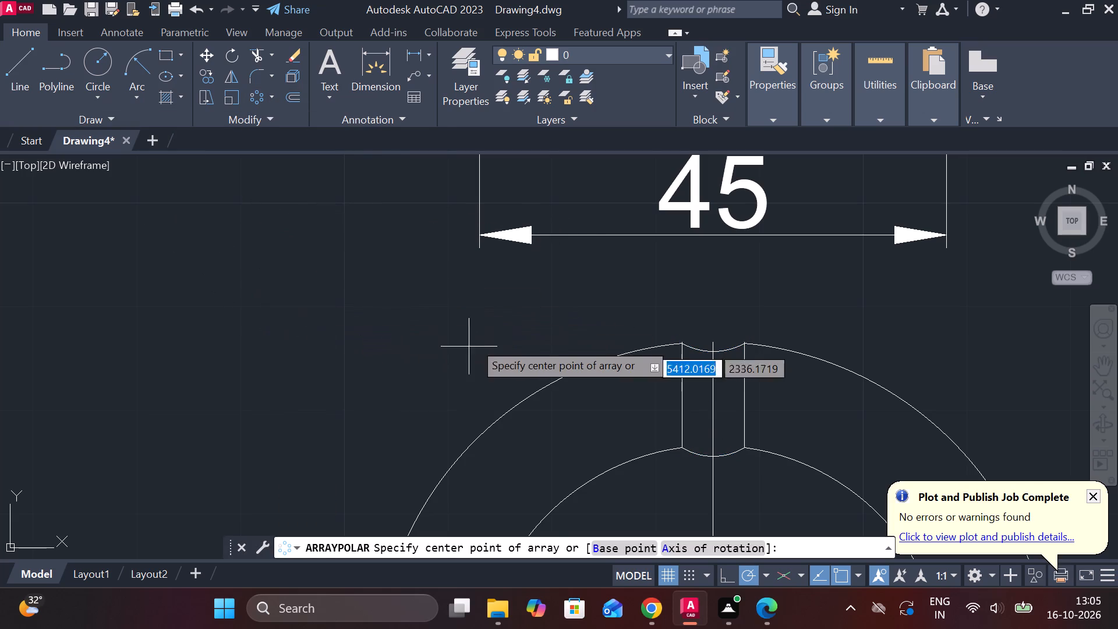
pyautogui.scroll(-2, 493, 309)
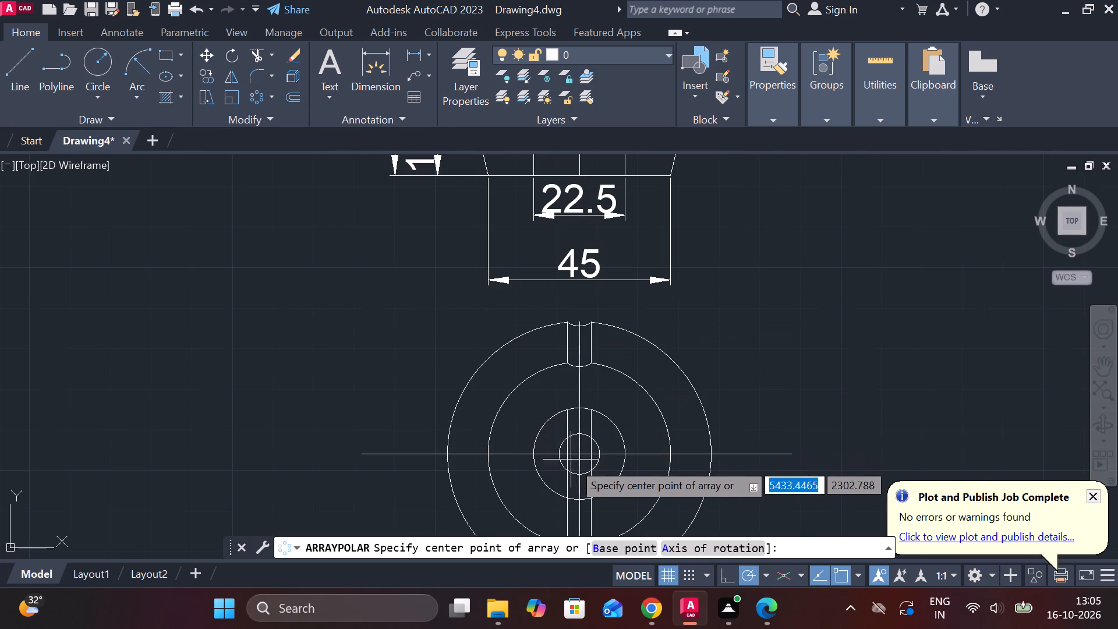
pyautogui.scroll(2, 581, 456)
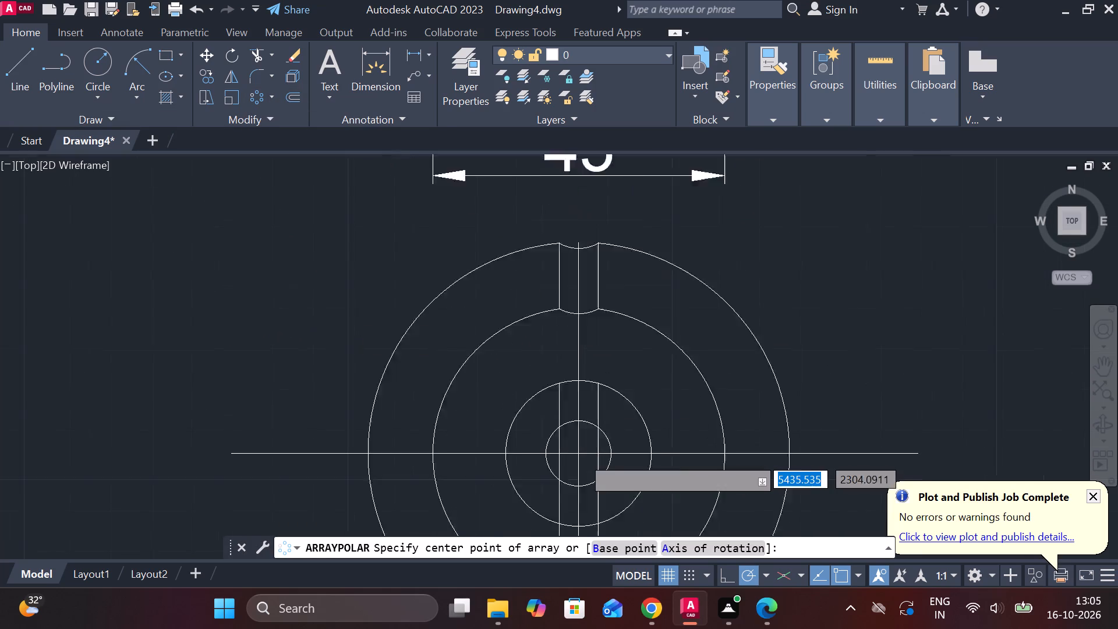
pyautogui.click(581, 456)
pyautogui.scroll(-2, 581, 456)
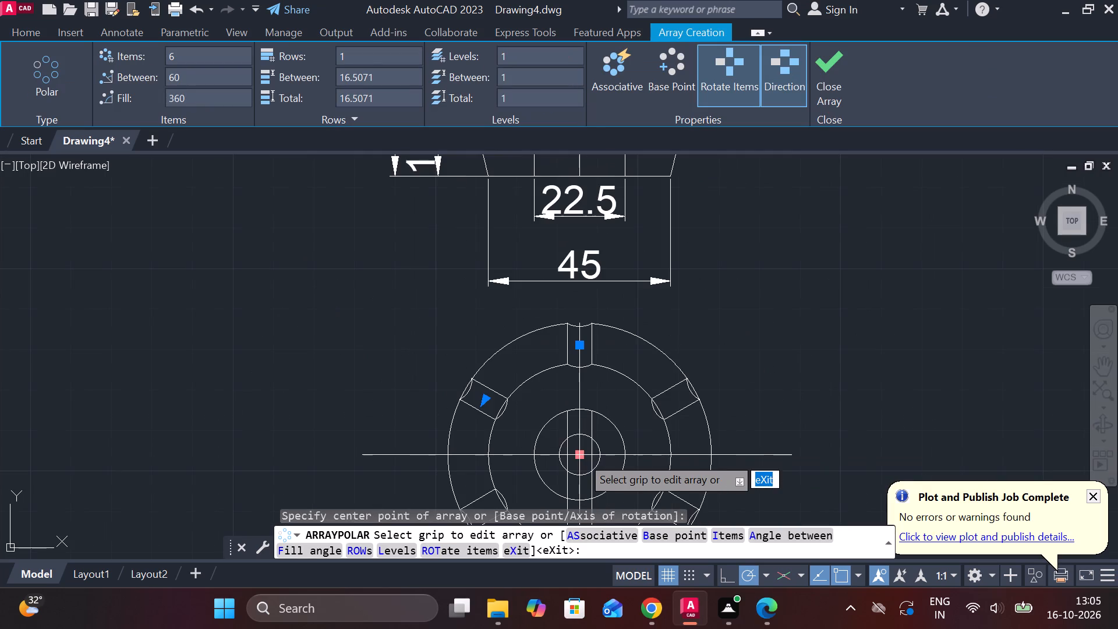
# Set the groove's polar array to 4 items and finish the array.
pyautogui.click(204, 57)
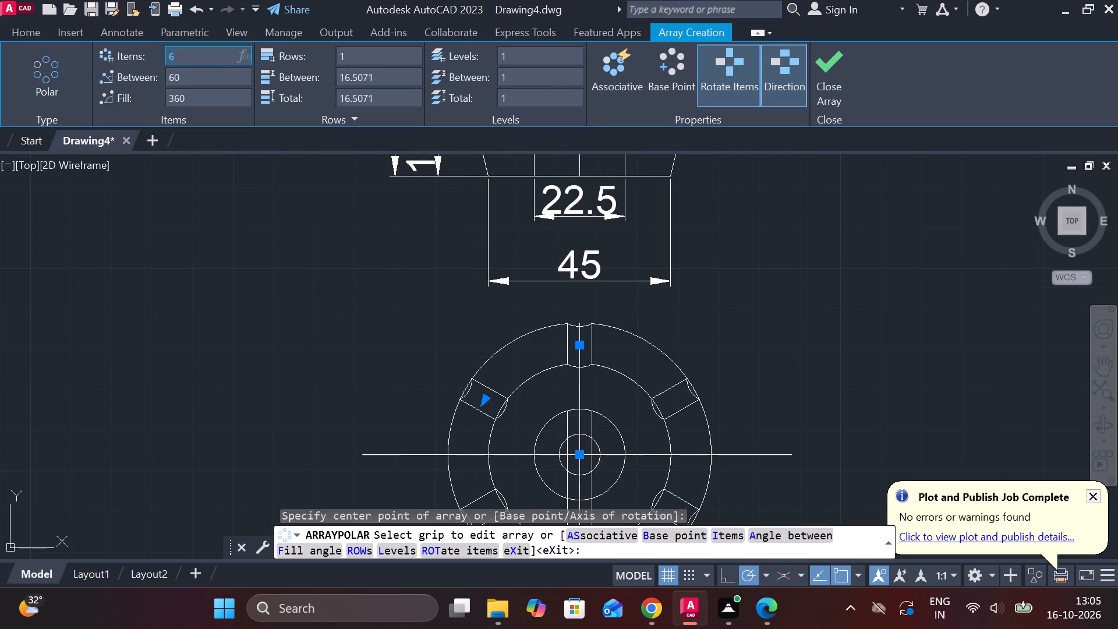
pyautogui.press('BackSpace')
pyautogui.press('4')
pyautogui.press('Return')
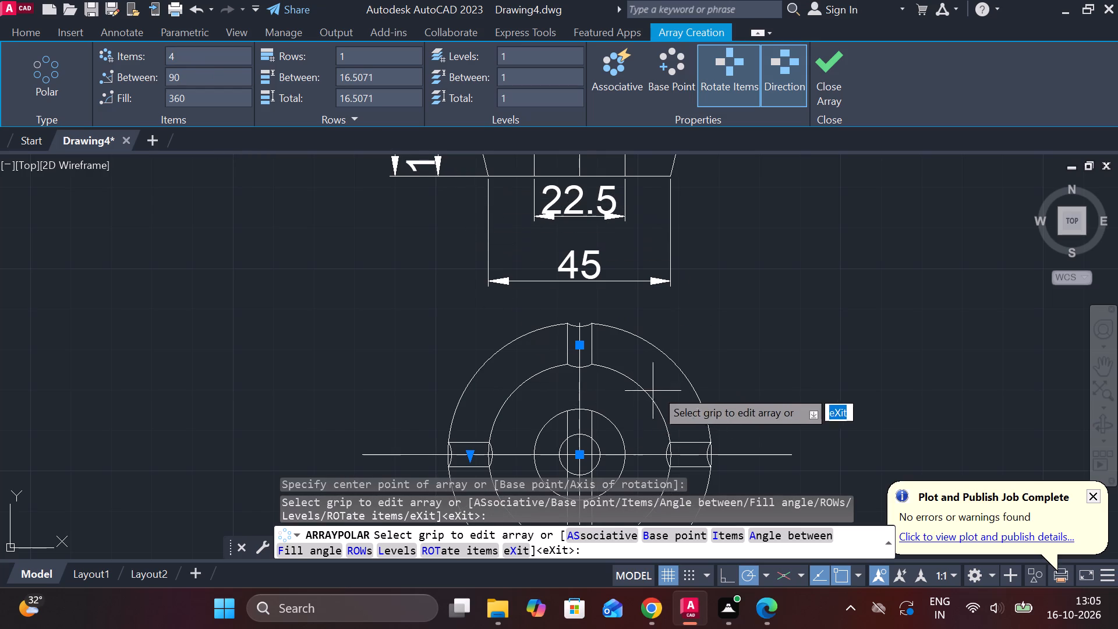
pyautogui.scroll(-1, 703, 383)
pyautogui.scroll(-2, 808, 411)
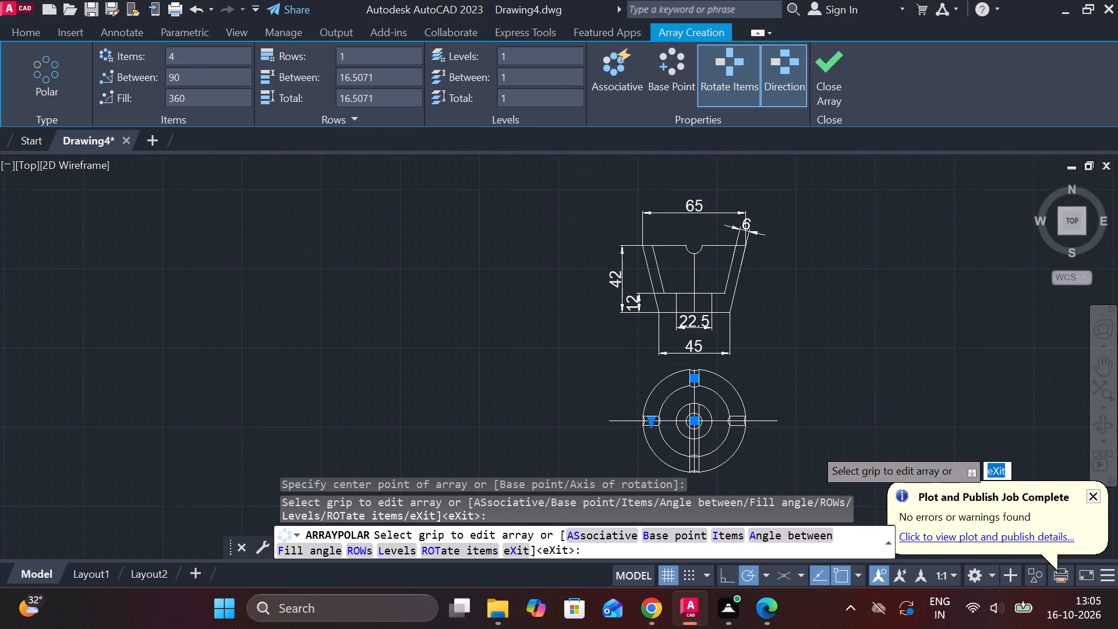
pyautogui.scroll(3, 813, 447)
pyautogui.scroll(-1, 813, 447)
pyautogui.scroll(-2, 749, 319)
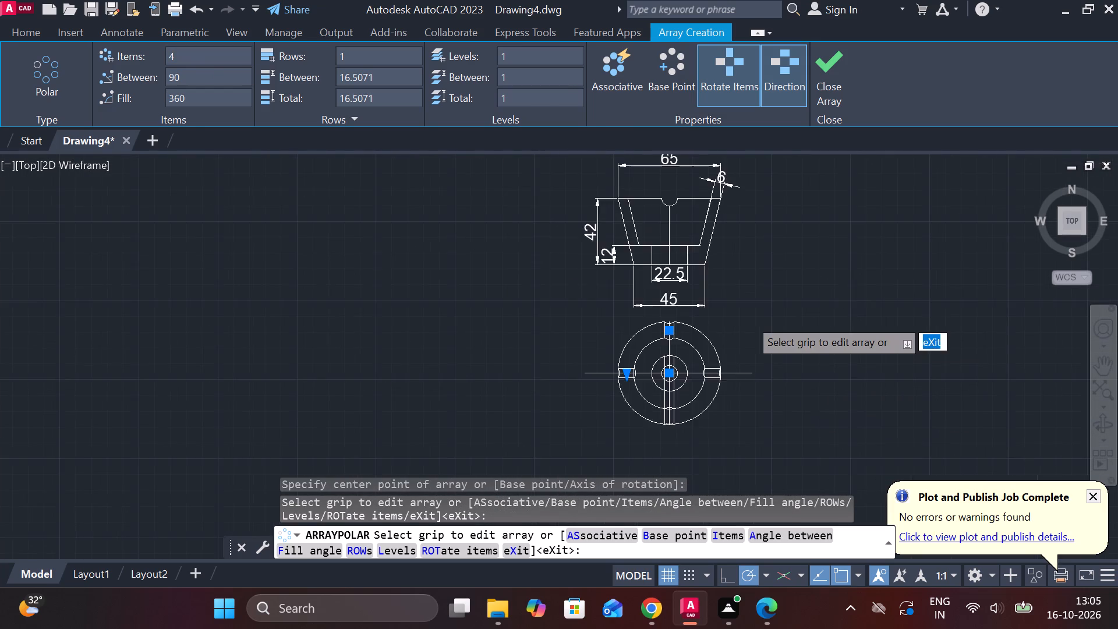
pyautogui.scroll(3, 760, 362)
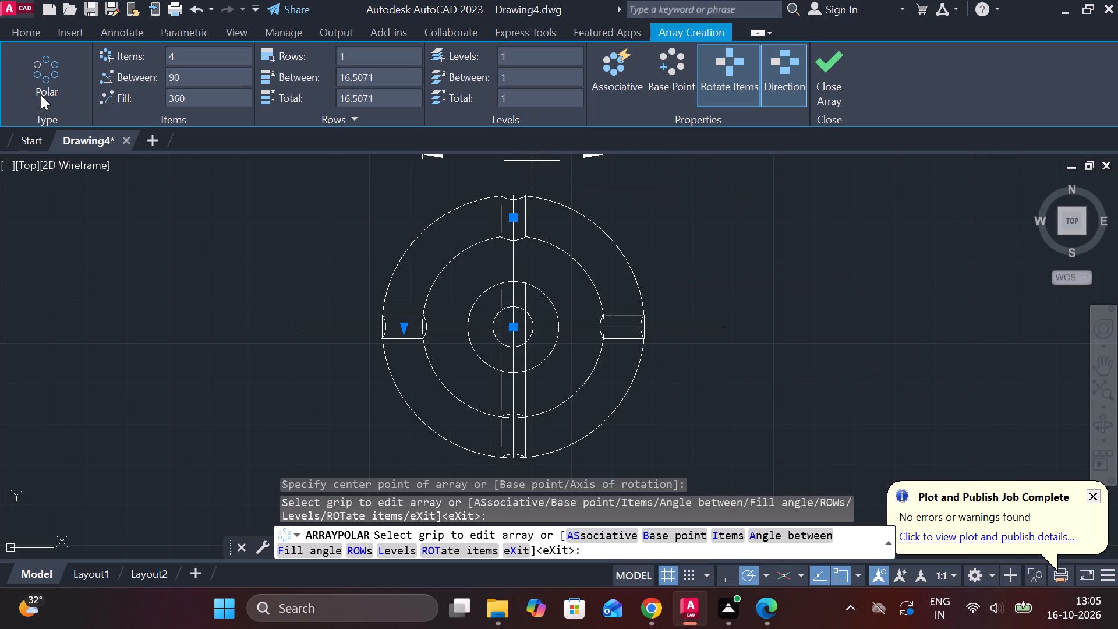
pyautogui.click(846, 69)
pyautogui.click(831, 79)
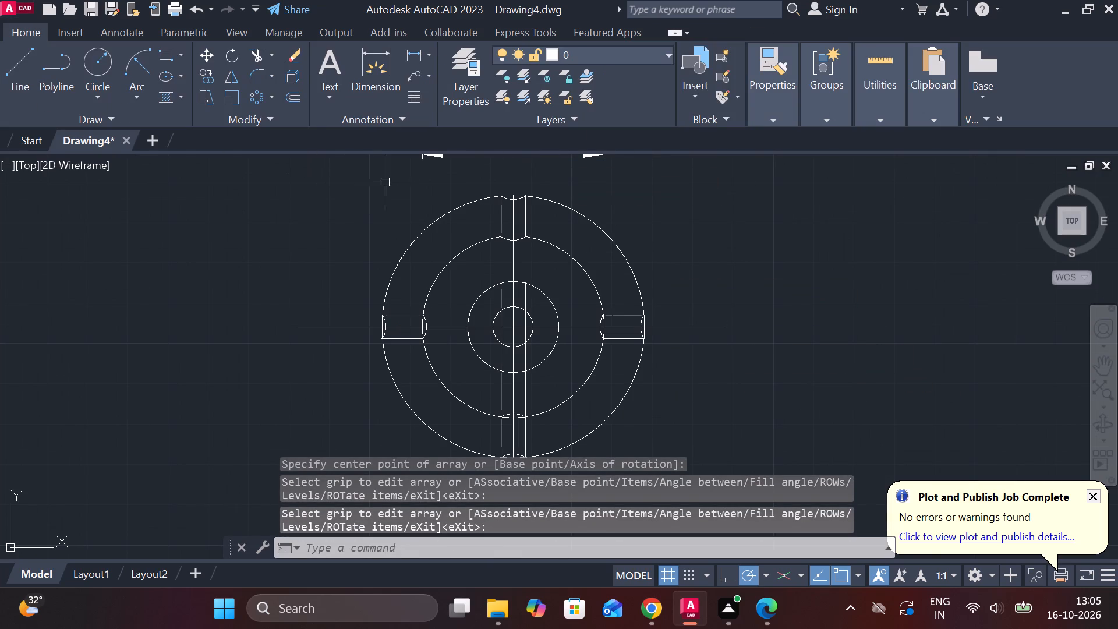
# Trim the outermost circle across the left groove's mouth and the groove side lines' short overhangs beyond that circle.
pyautogui.click(256, 57)
pyautogui.scroll(4, 352, 327)
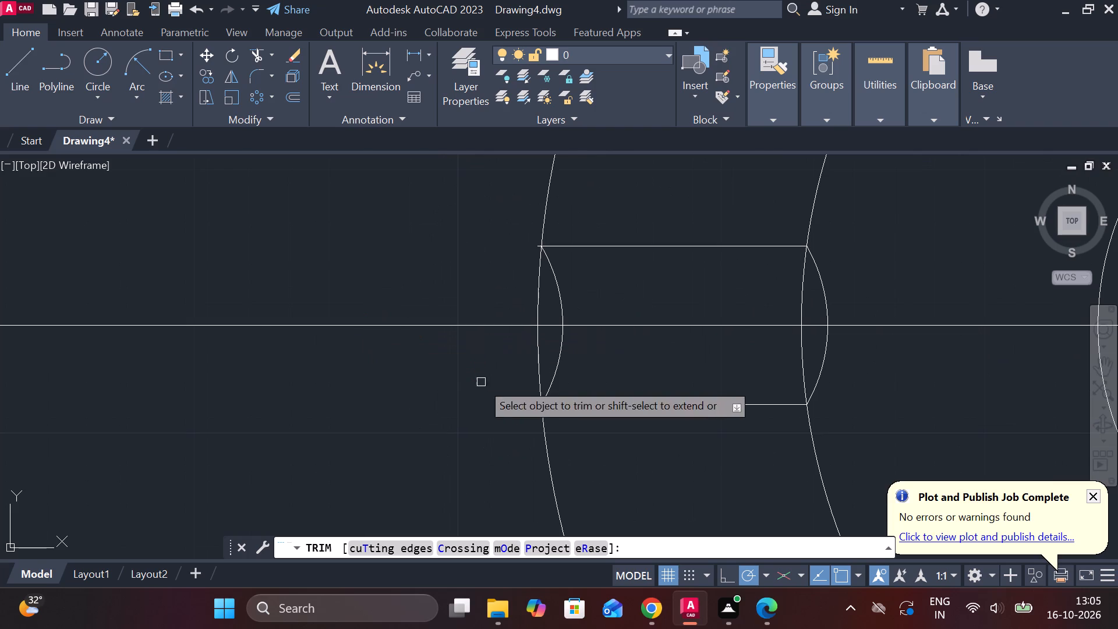
pyautogui.click(535, 353)
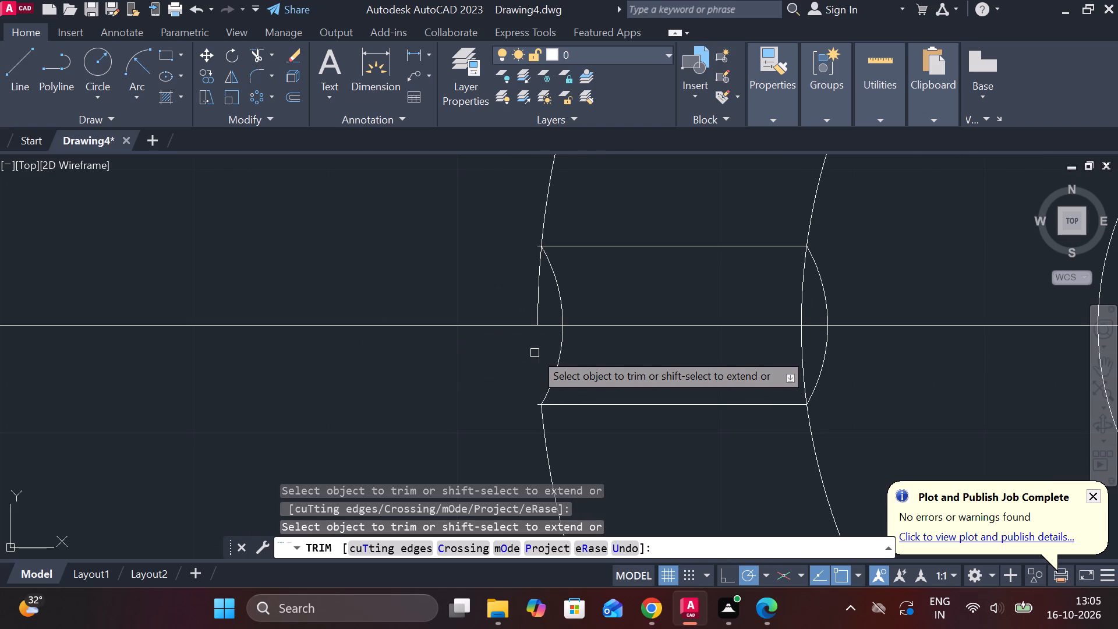
pyautogui.click(531, 296)
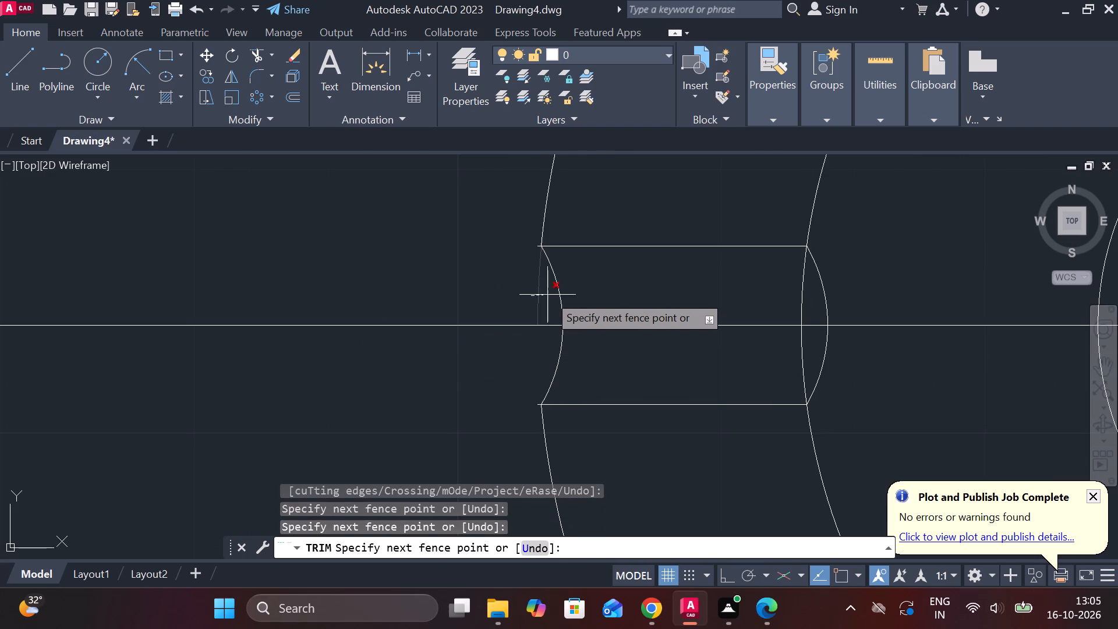
pyautogui.click(540, 295)
pyautogui.scroll(2, 532, 270)
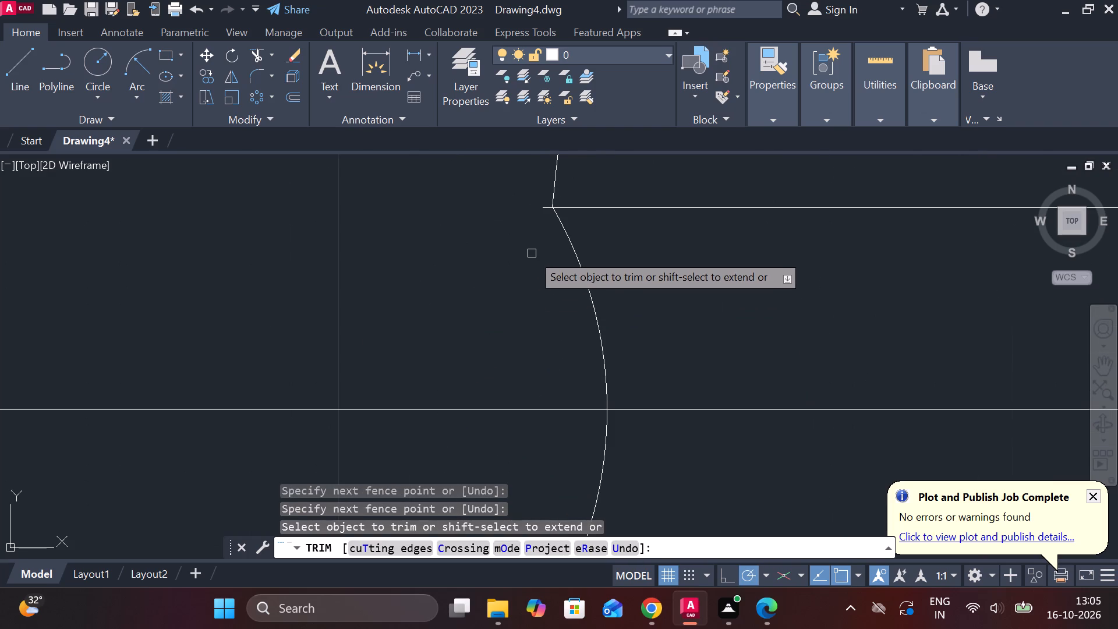
pyautogui.click(544, 206)
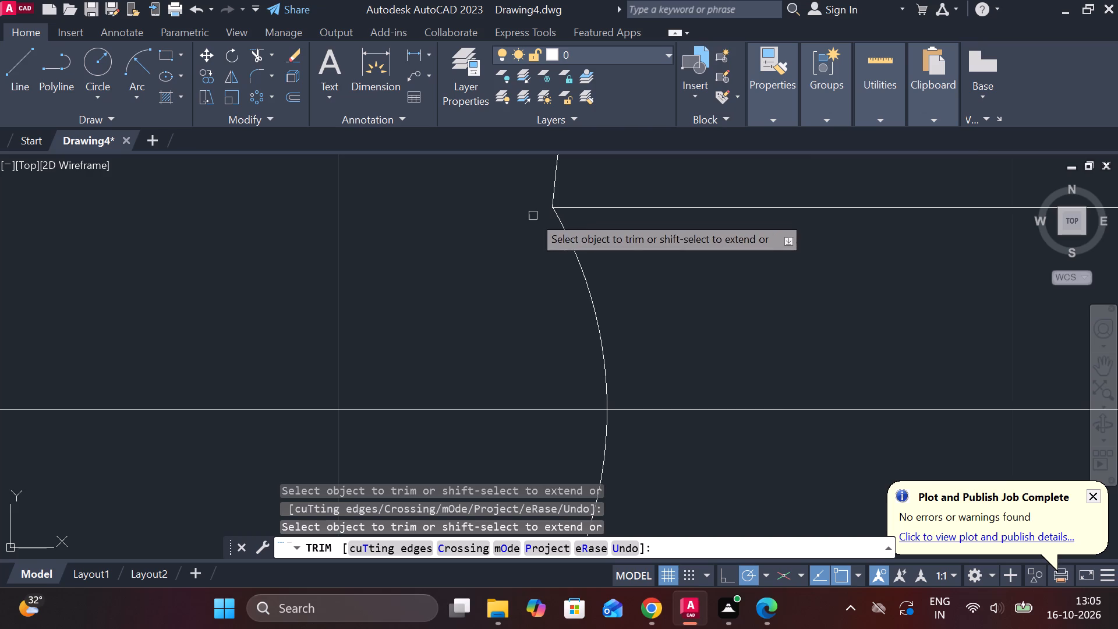
pyautogui.scroll(-2, 520, 261)
pyautogui.scroll(1, 516, 404)
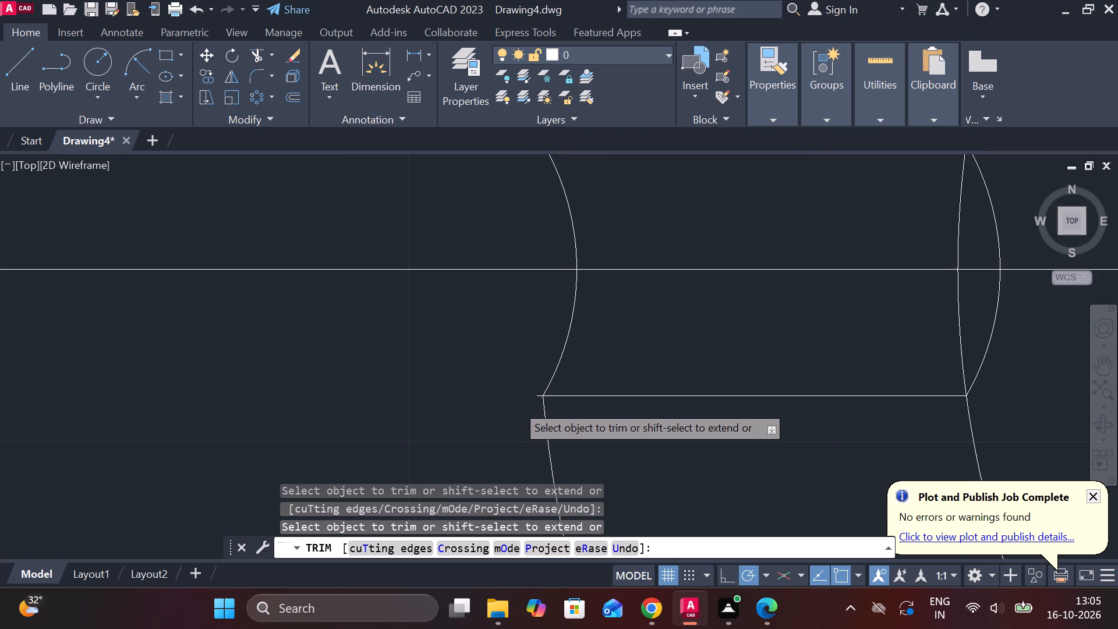
pyautogui.scroll(1, 516, 404)
pyautogui.click(548, 394)
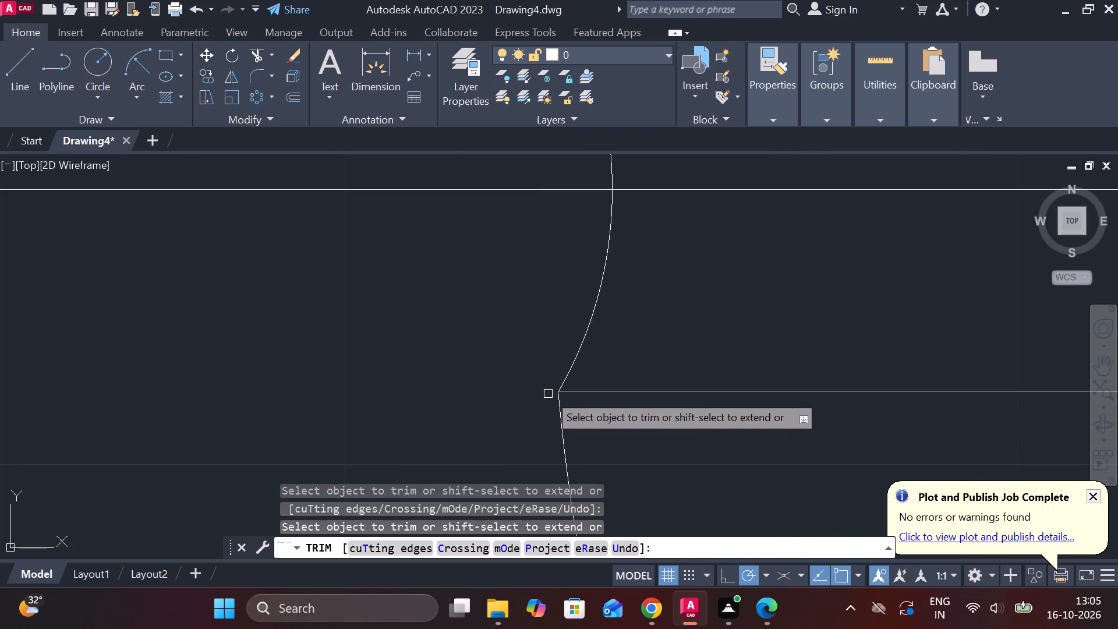
pyautogui.scroll(-3, 544, 394)
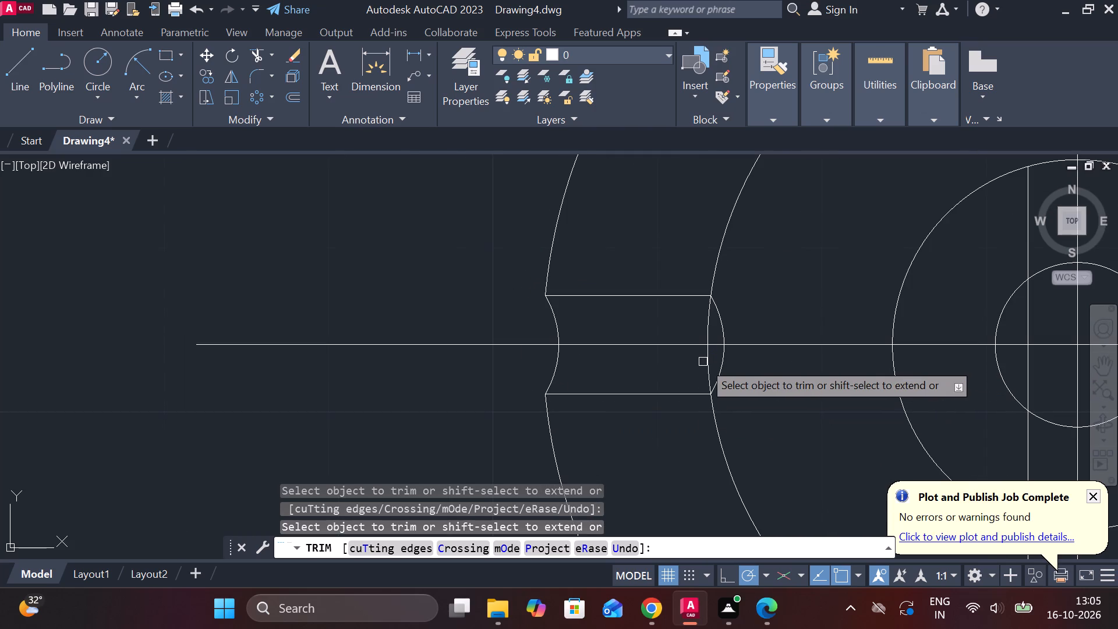
# Trim the second-largest circle across the left groove's inner end, both above and below the horizontal centre line.
pyautogui.click(707, 362)
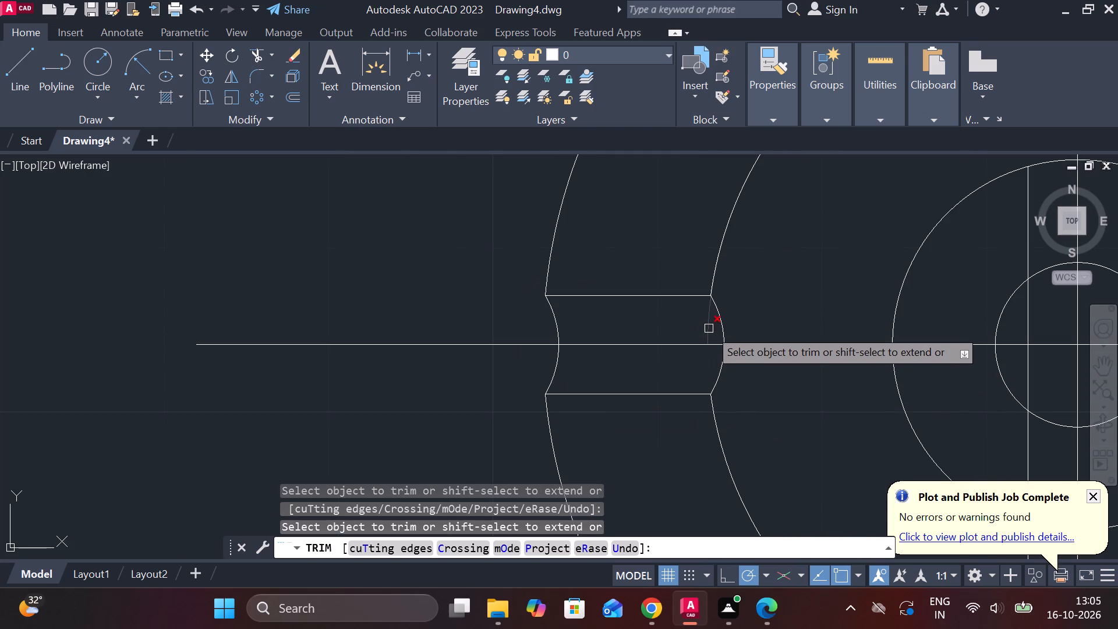
pyautogui.click(709, 328)
# Trim the short overhangs of the top groove's two side lines beyond the outermost circle.
pyautogui.scroll(-3, 762, 298)
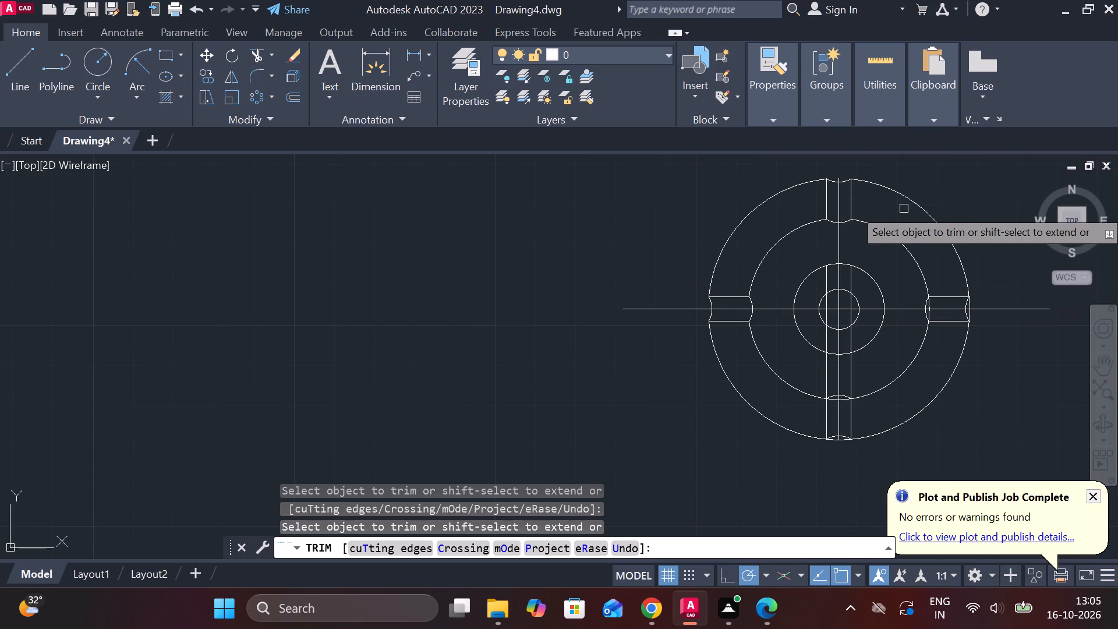
pyautogui.scroll(3, 883, 155)
pyautogui.scroll(2, 783, 214)
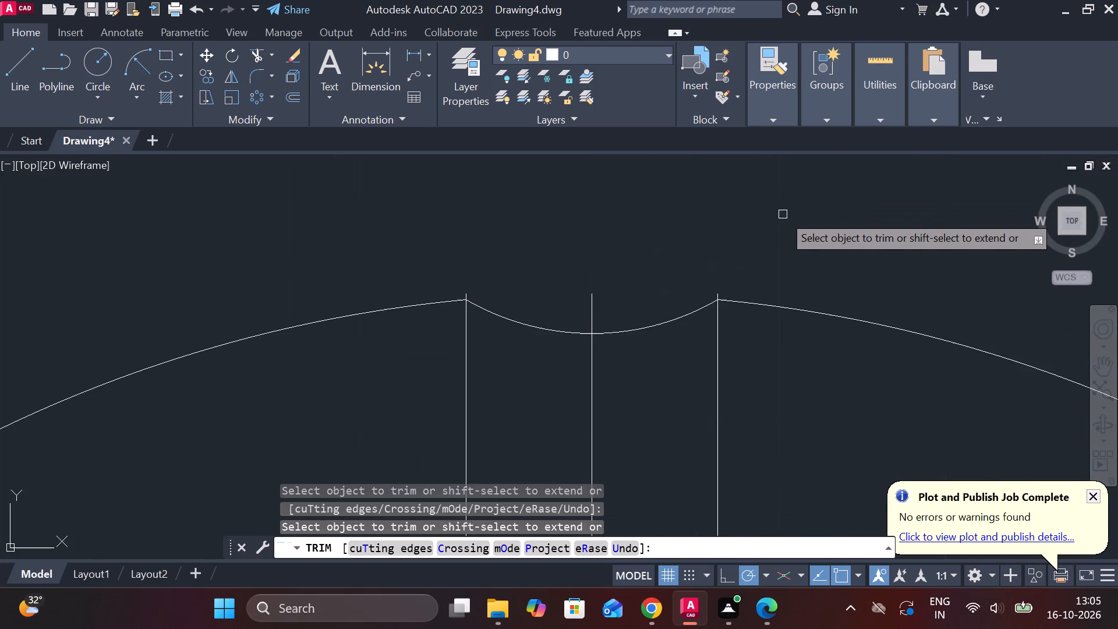
pyautogui.click(717, 290)
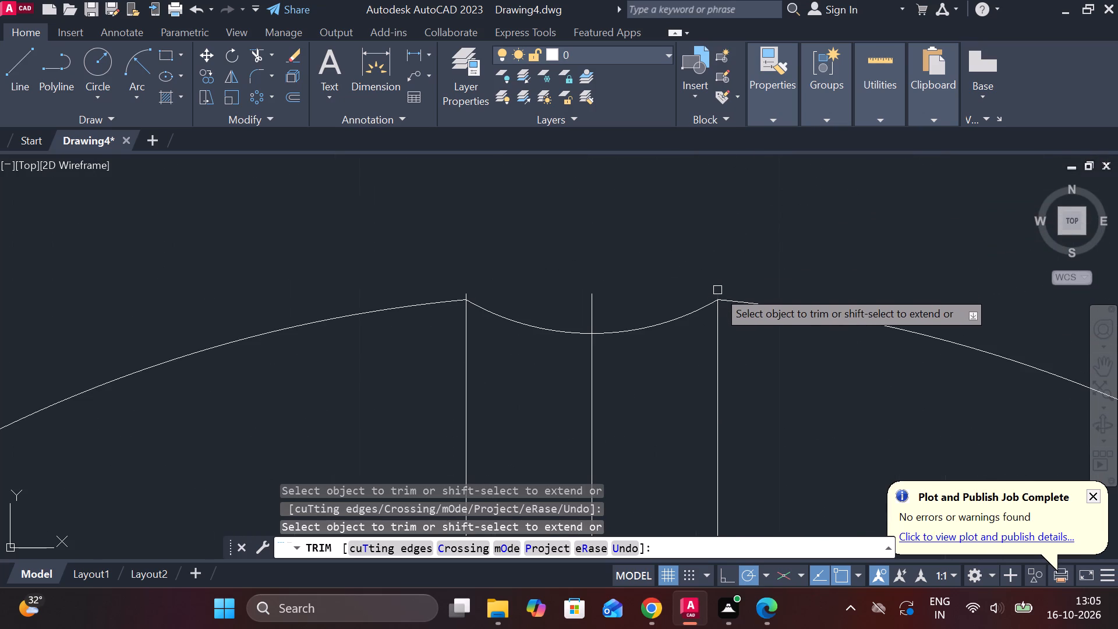
pyautogui.click(468, 290)
# Trim the right groove's side line overhangs and the portions of the two largest circles that cross its ends.
pyautogui.scroll(-3, 627, 285)
pyautogui.scroll(-2, 982, 408)
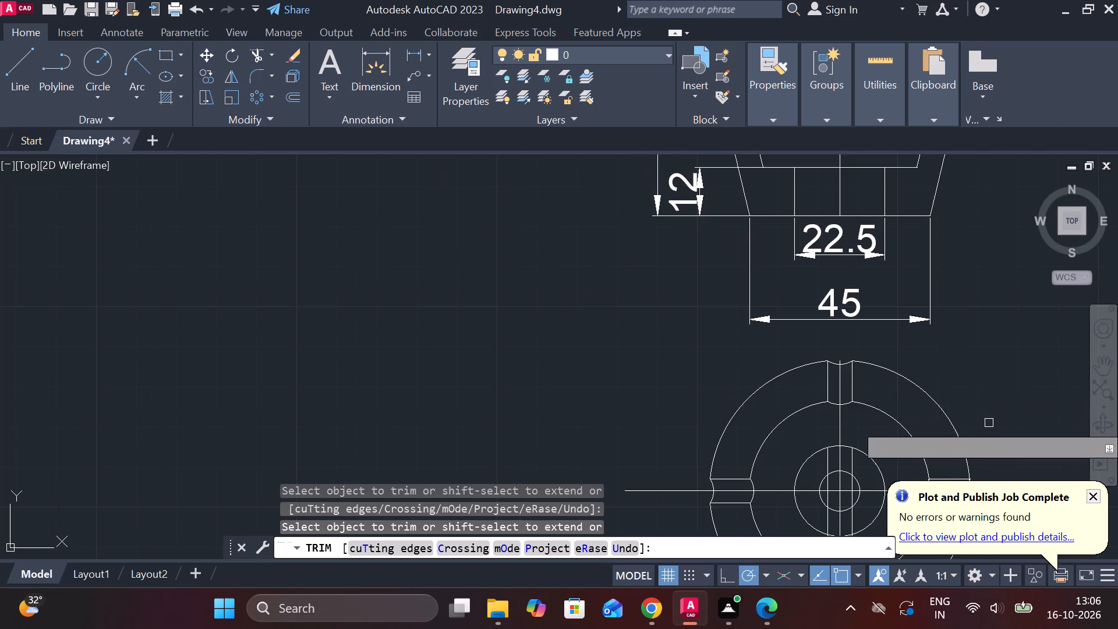
pyautogui.scroll(4, 993, 424)
pyautogui.scroll(-4, 882, 459)
pyautogui.scroll(-3, 613, 412)
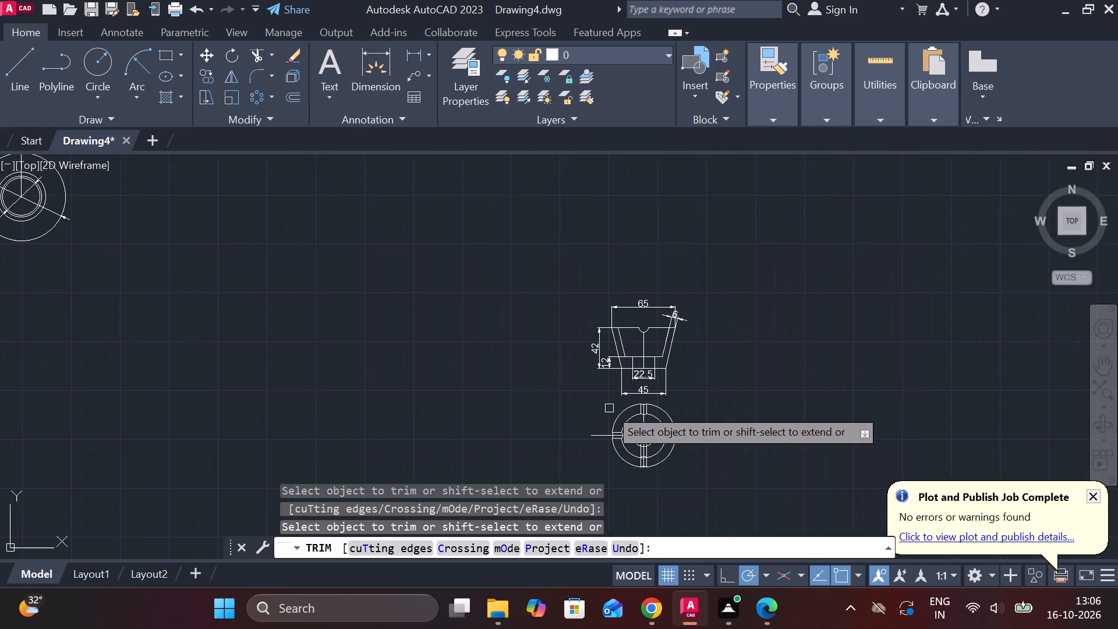
pyautogui.scroll(8, 654, 452)
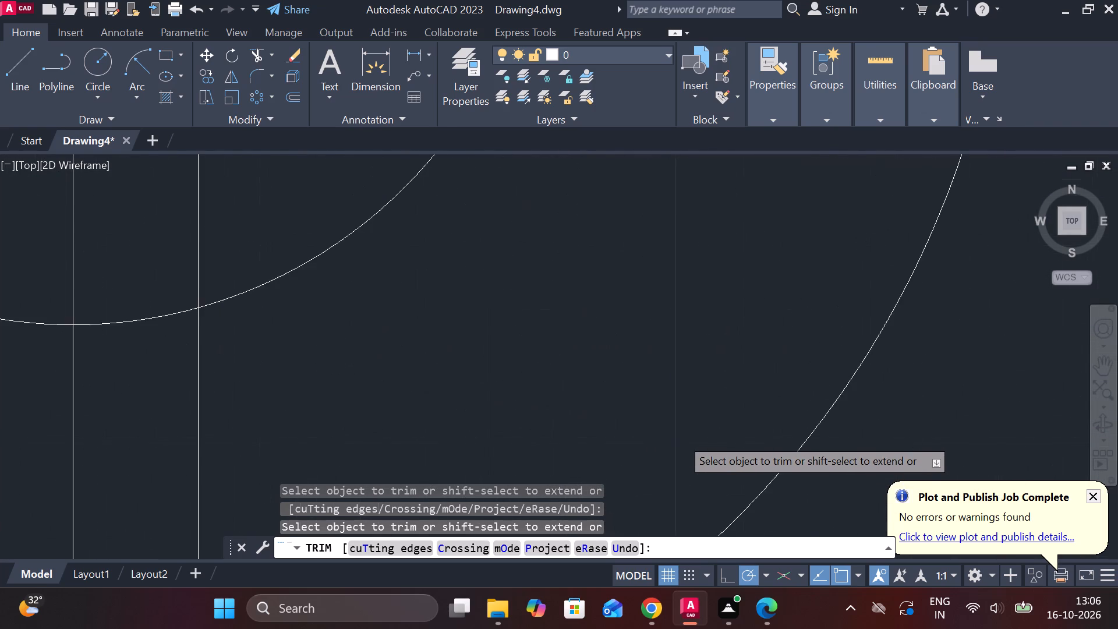
pyautogui.scroll(-3, 696, 434)
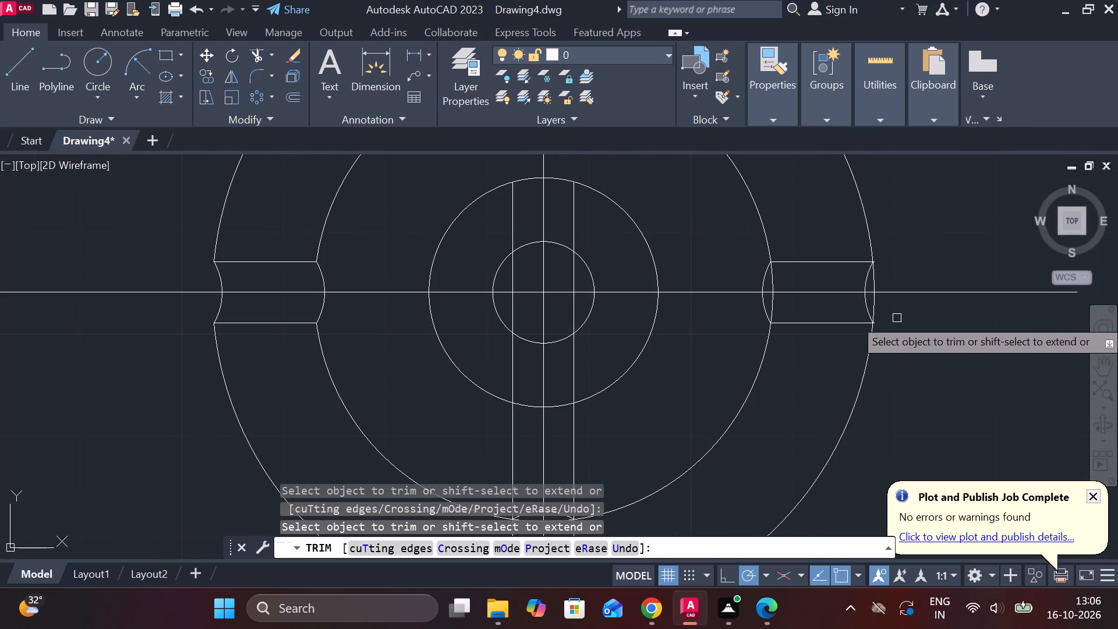
pyautogui.scroll(4, 897, 318)
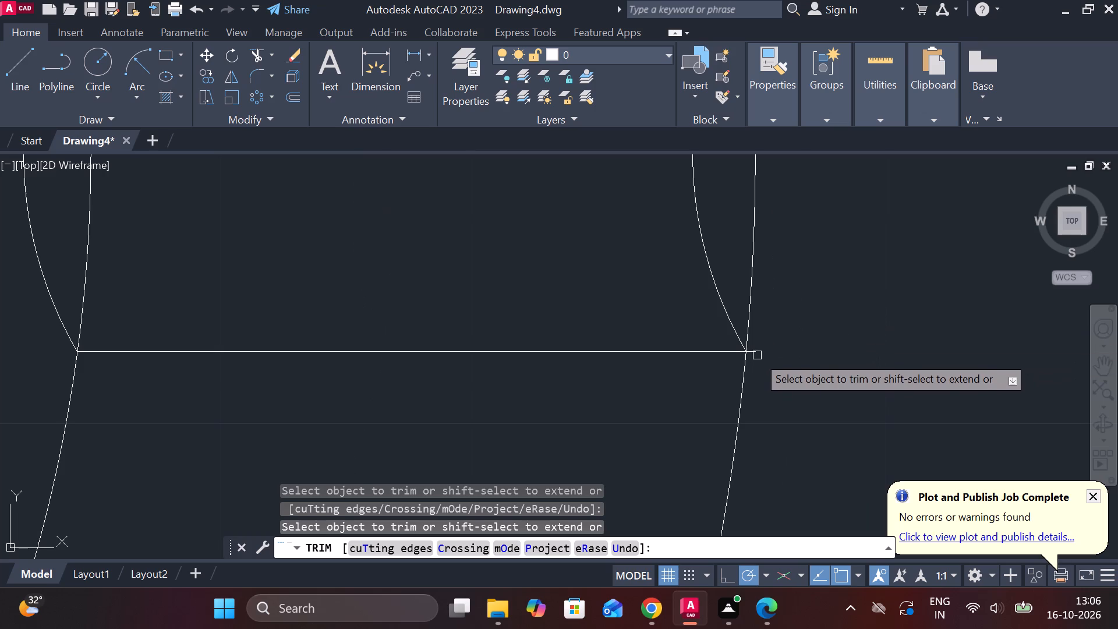
pyautogui.click(757, 352)
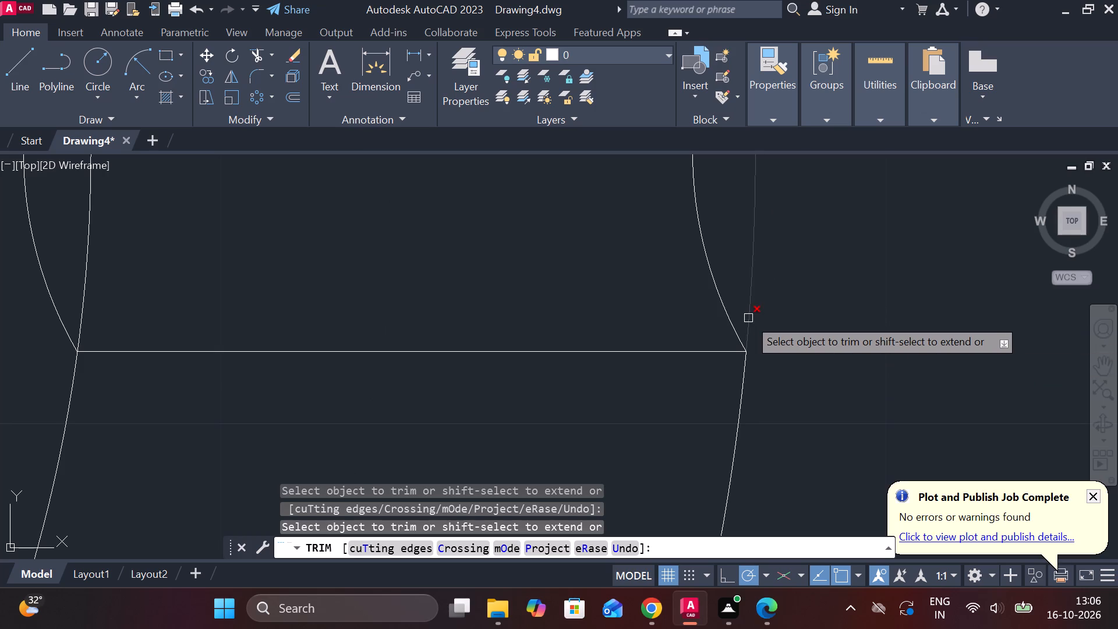
pyautogui.click(748, 318)
pyautogui.scroll(-4, 748, 318)
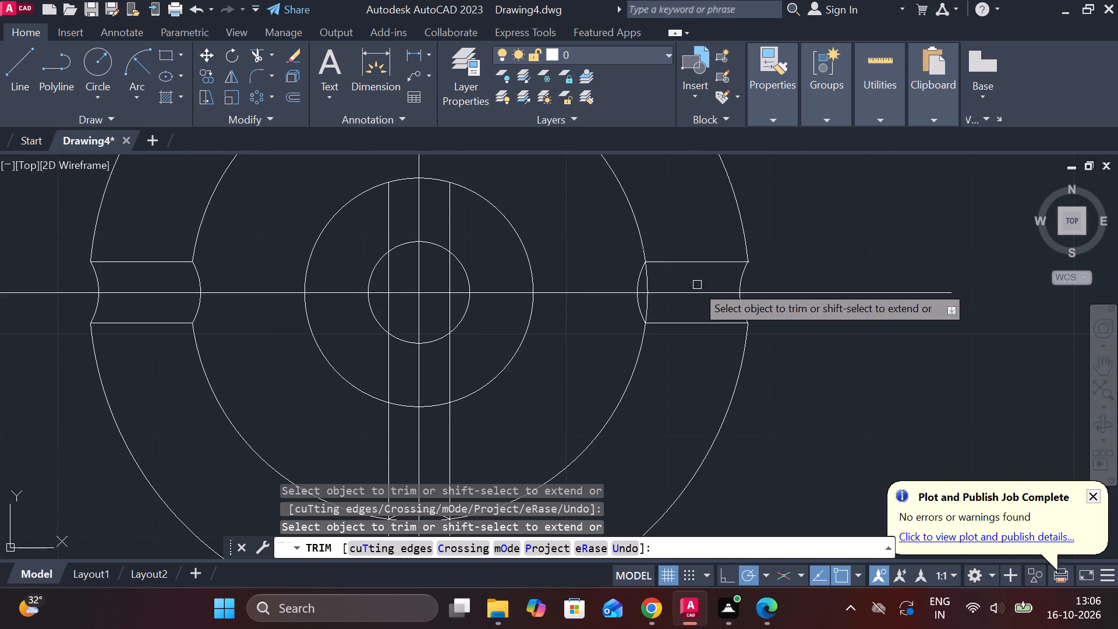
pyautogui.click(649, 302)
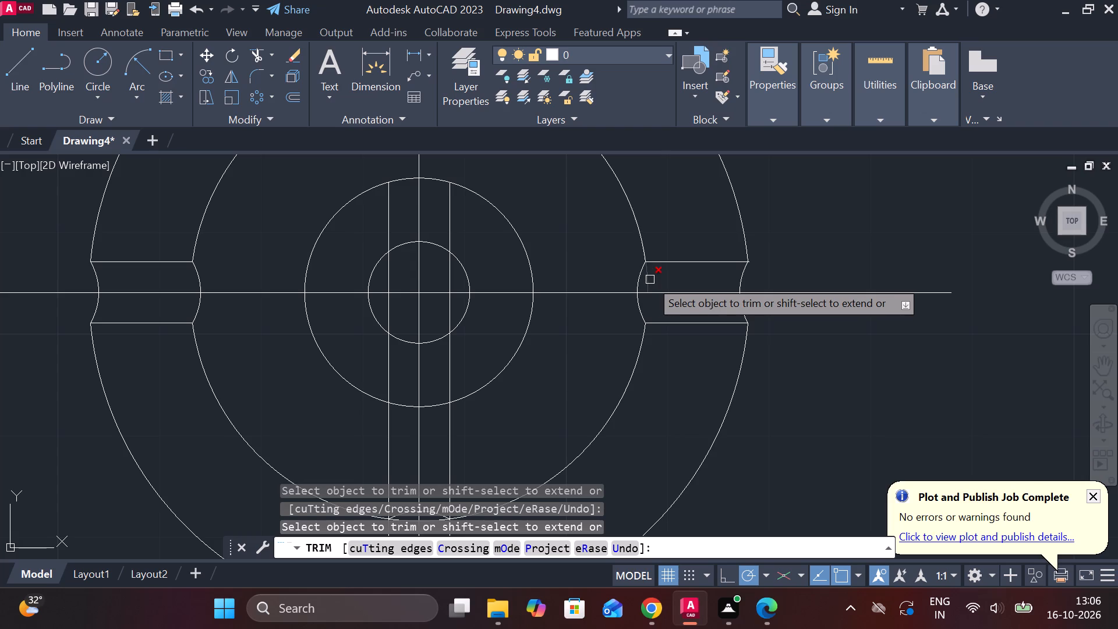
pyautogui.click(650, 280)
pyautogui.scroll(3, 760, 279)
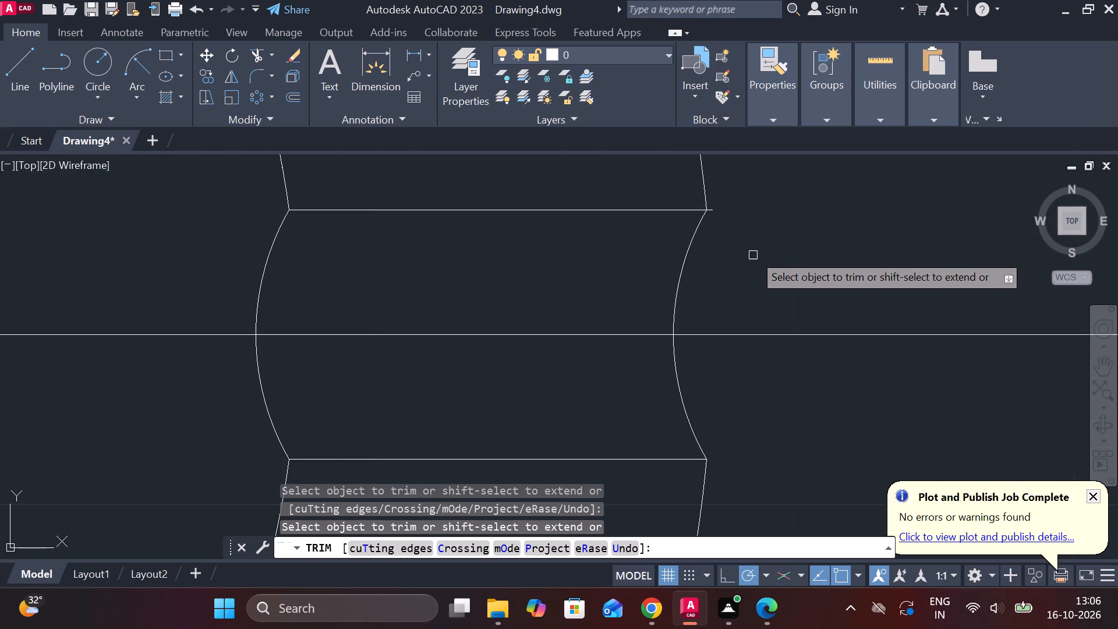
pyautogui.click(715, 213)
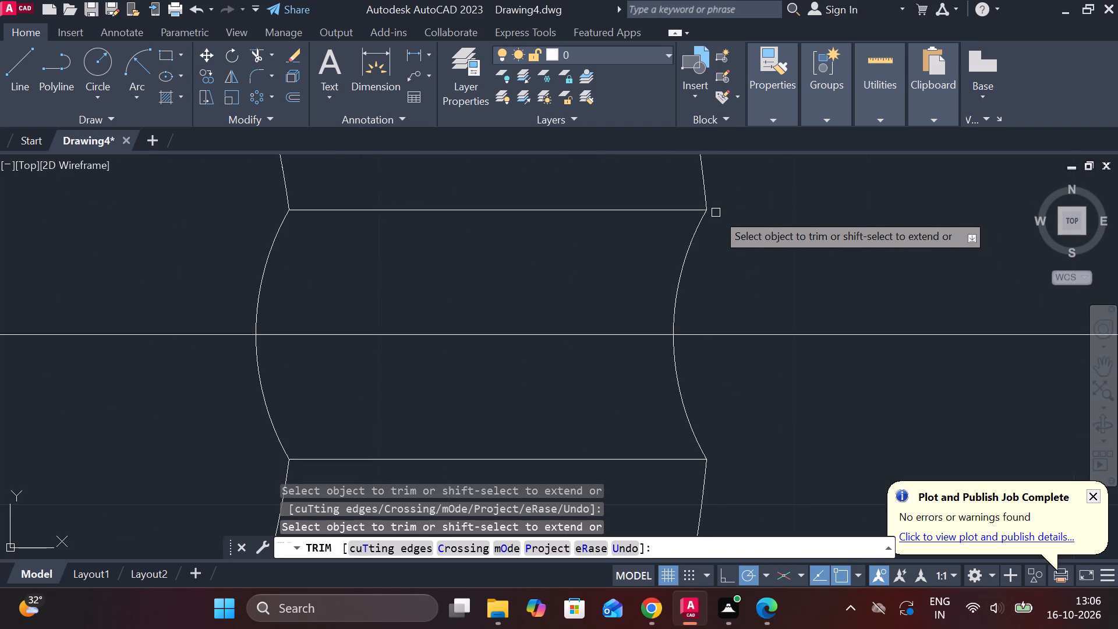
# Trim the bottom groove's side line overhangs and the outermost circle across the groove's mouth.
pyautogui.scroll(-4, 719, 214)
pyautogui.scroll(4, 529, 457)
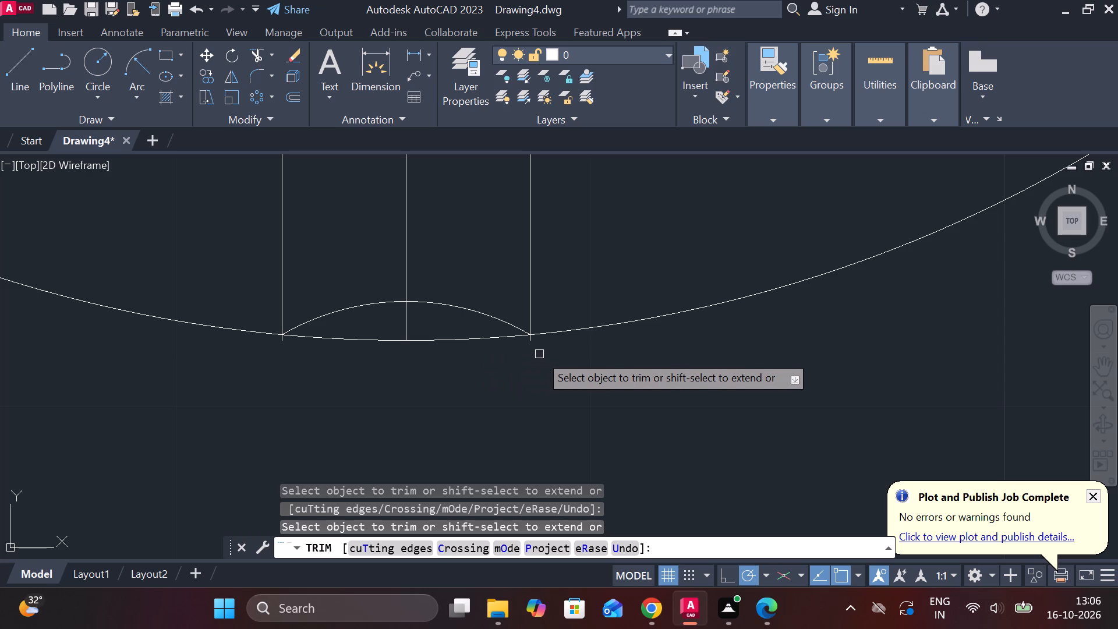
pyautogui.click(534, 345)
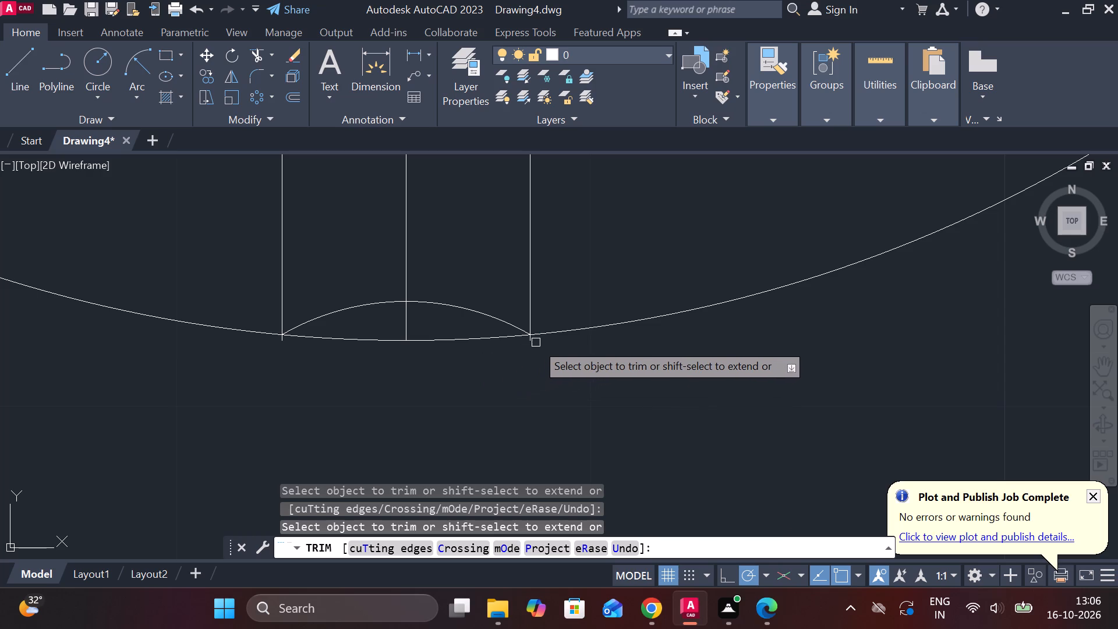
pyautogui.click(531, 342)
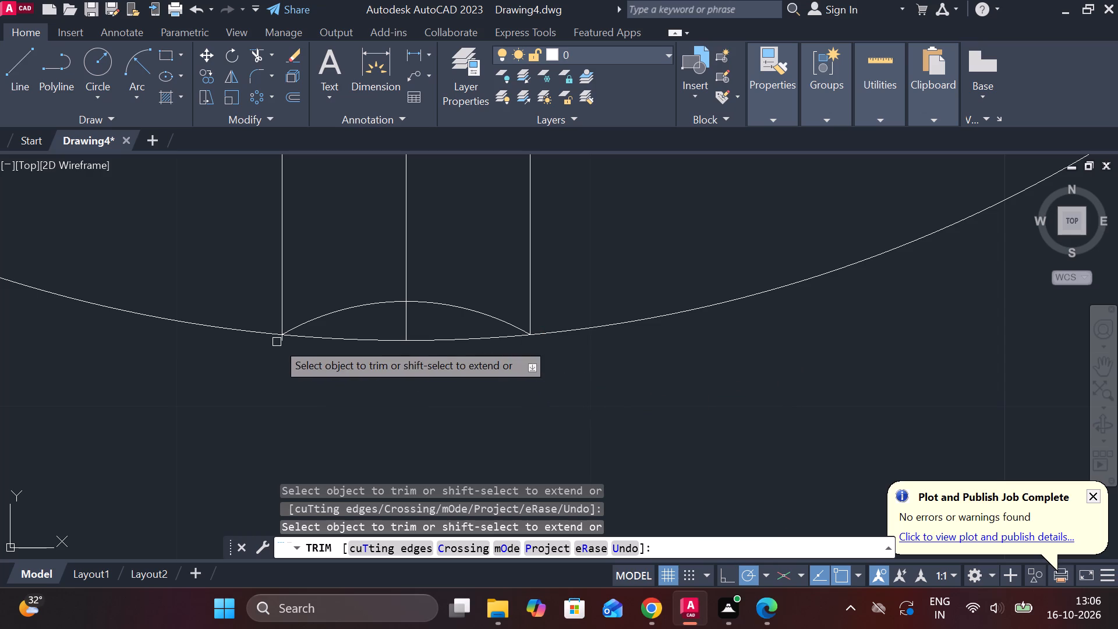
pyautogui.click(279, 341)
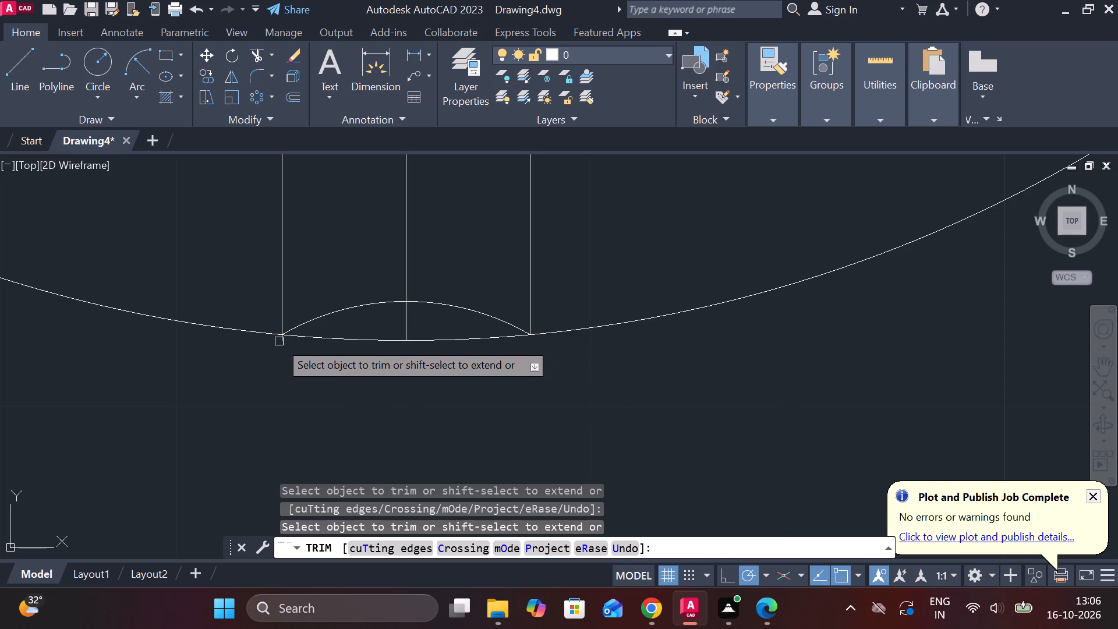
pyautogui.scroll(3, 303, 351)
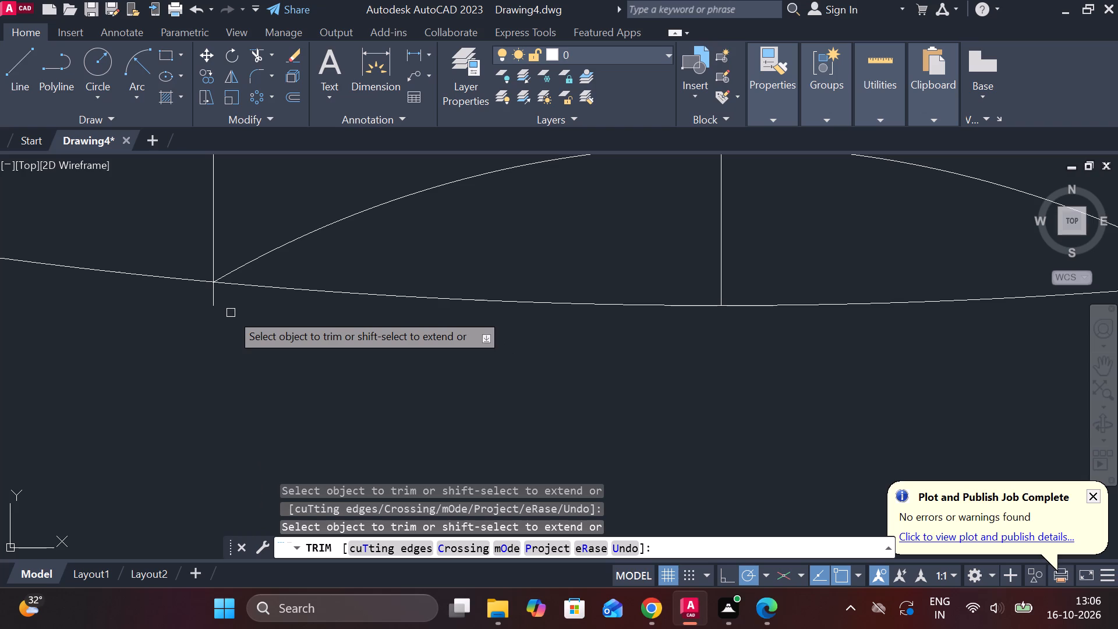
pyautogui.click(212, 306)
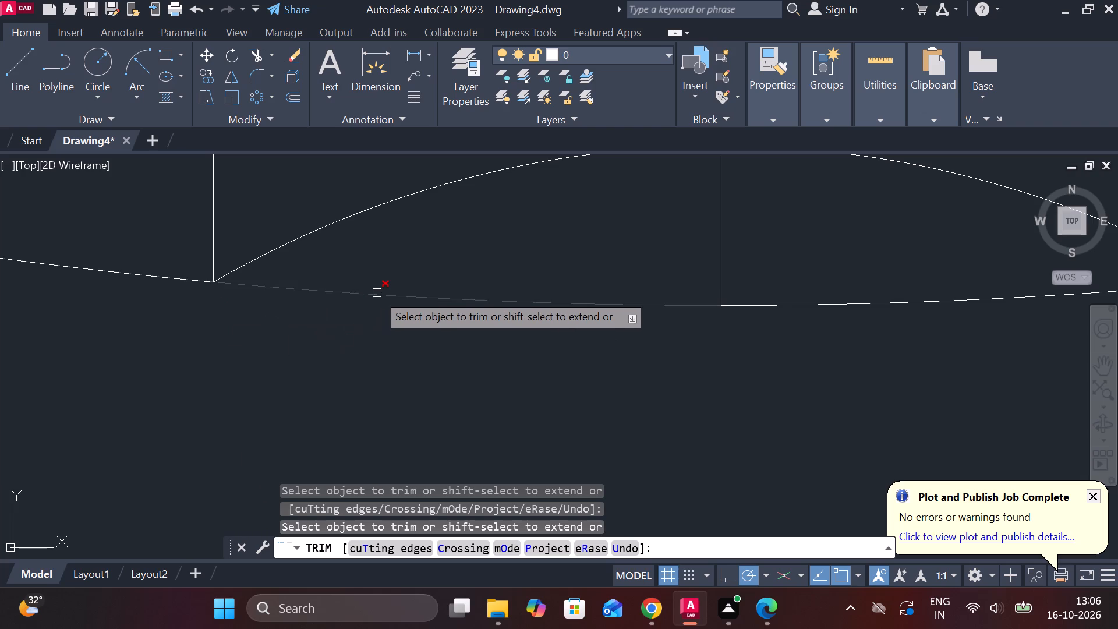
pyautogui.click(377, 293)
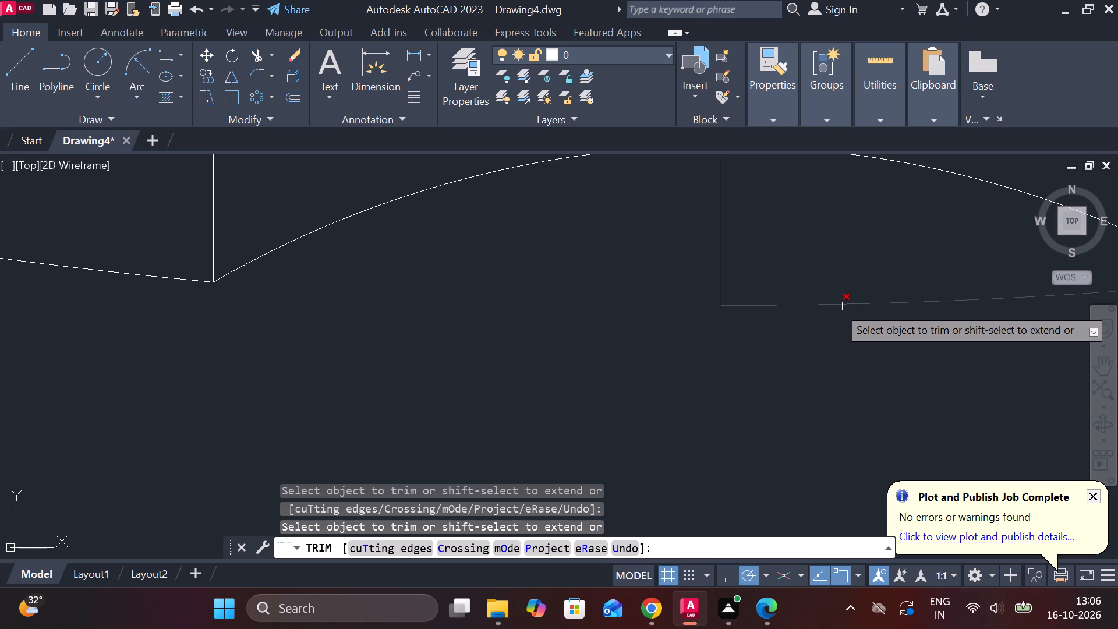
pyautogui.click(838, 306)
# Trim away both vertical offset lines between the second-largest circle and the next smaller circle, below the centre.
pyautogui.scroll(-5, 838, 306)
pyautogui.scroll(-3, 883, 230)
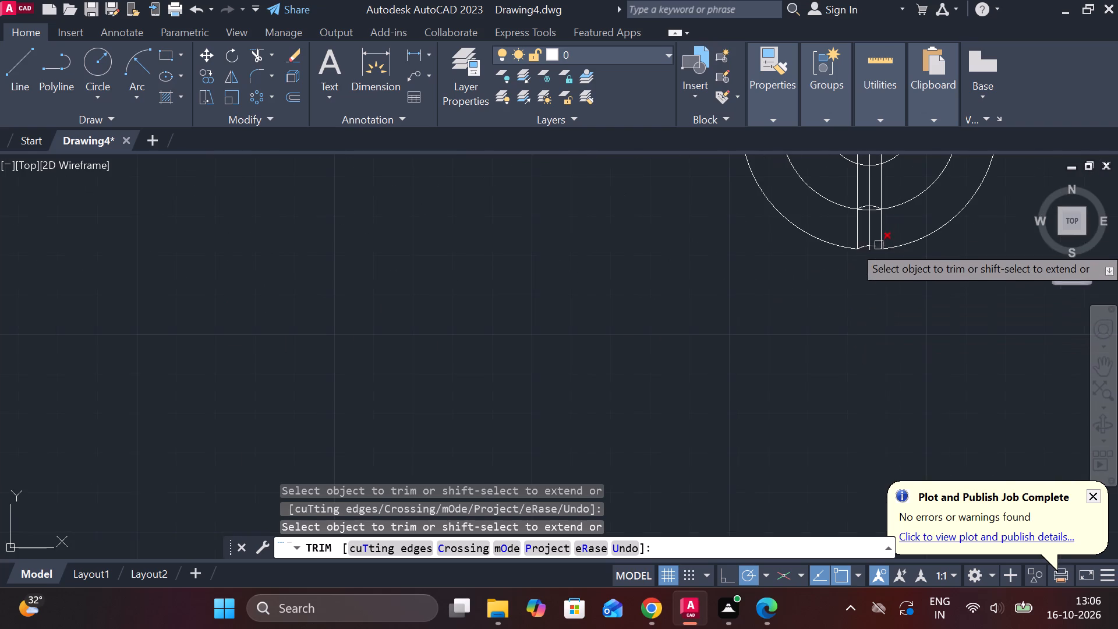
pyautogui.scroll(-1, 984, 202)
pyautogui.scroll(-3, 542, 309)
pyautogui.scroll(1, 623, 273)
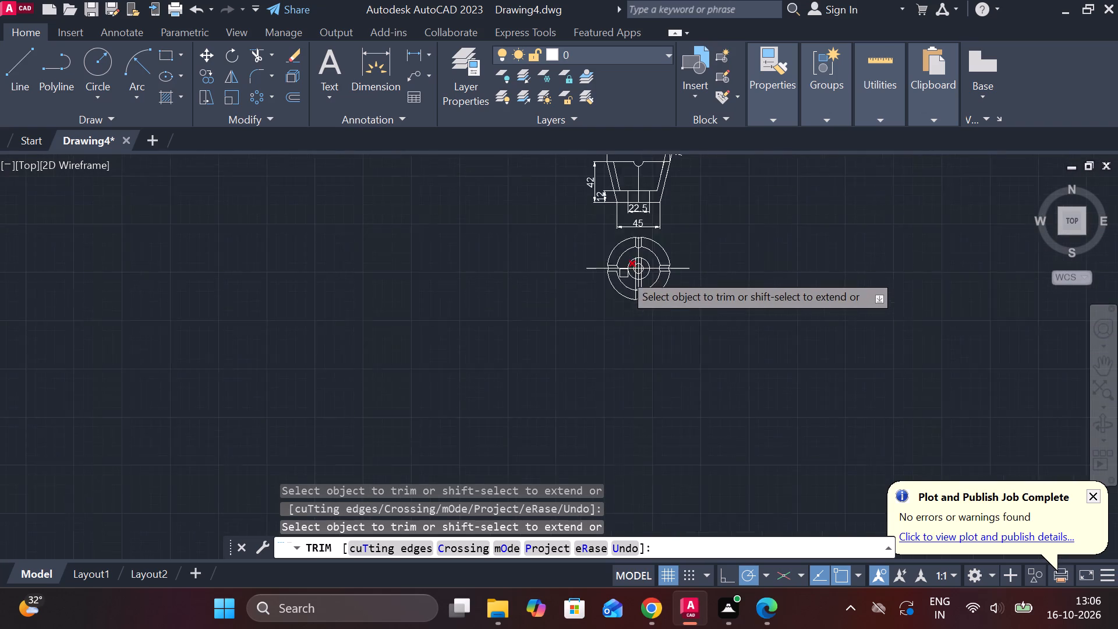
pyautogui.scroll(2, 624, 273)
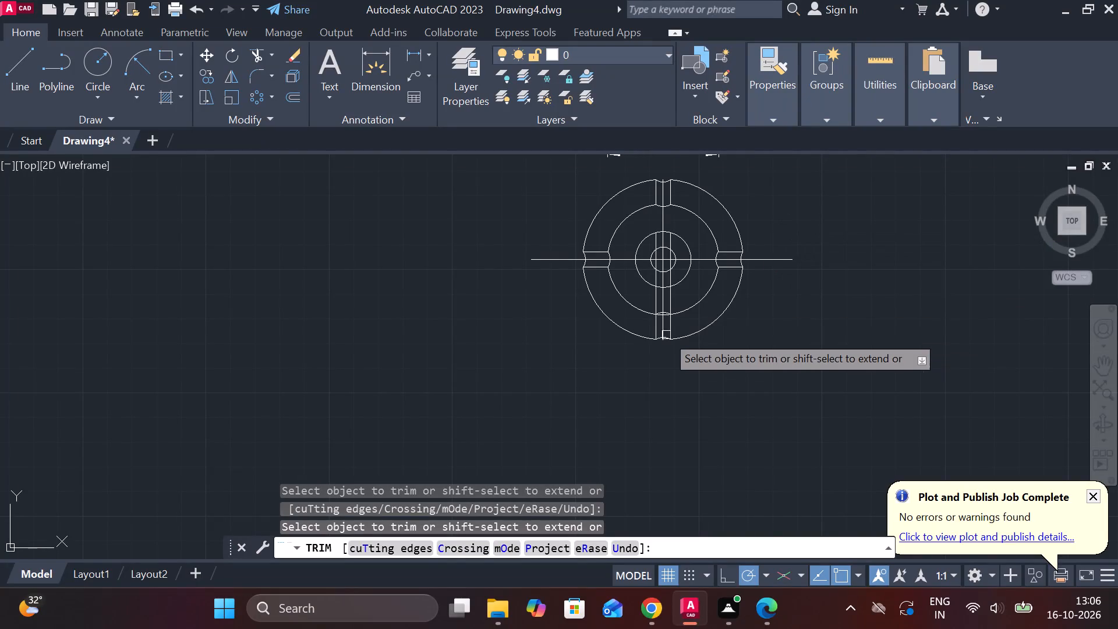
pyautogui.click(675, 298)
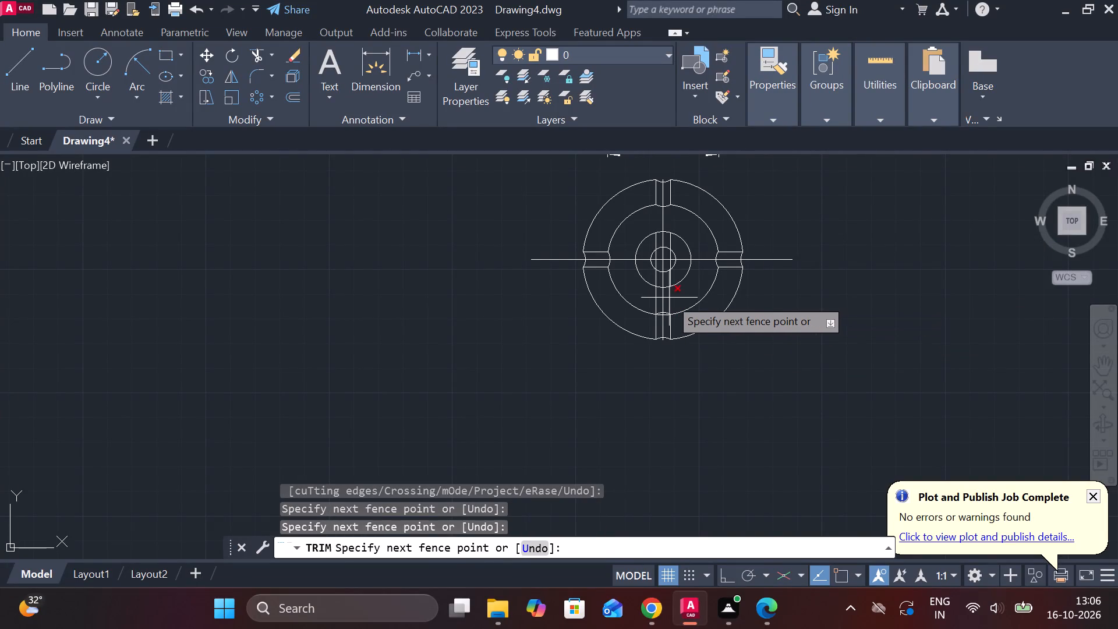
pyautogui.click(669, 298)
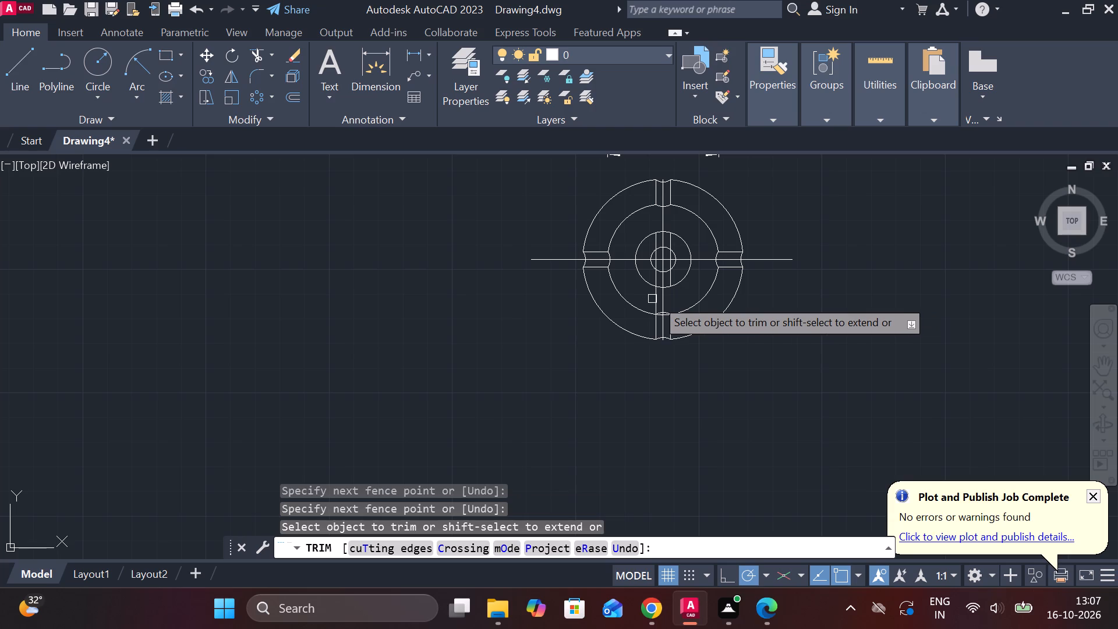
pyautogui.click(656, 299)
# Trim both vertical offset lines between the two smallest circles, below and above the centre.
pyautogui.scroll(3, 656, 289)
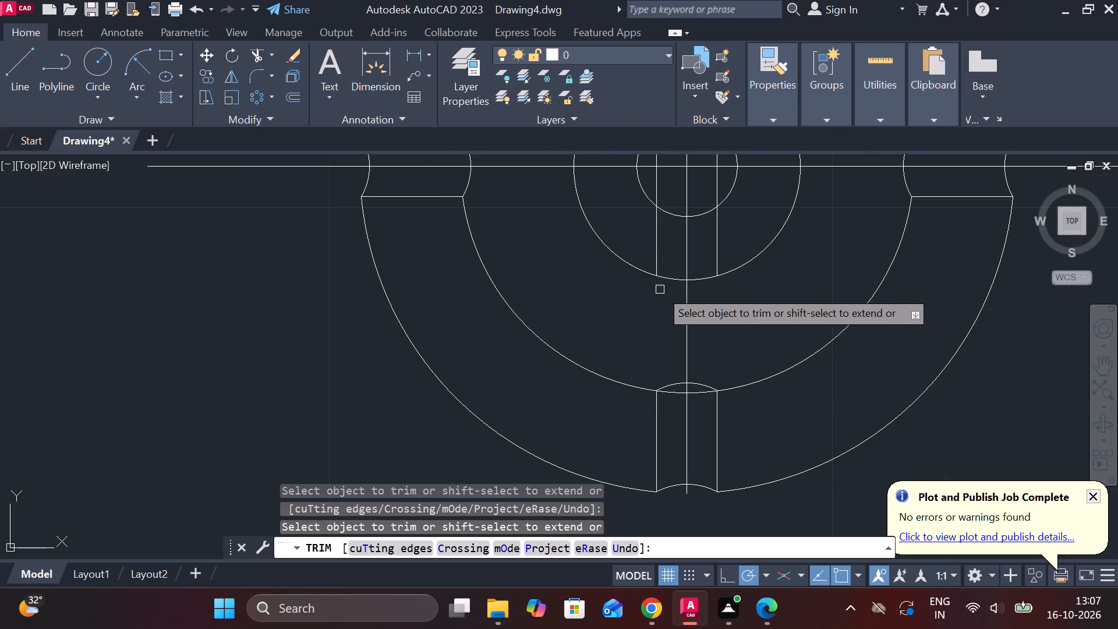
pyautogui.click(719, 250)
pyautogui.click(653, 245)
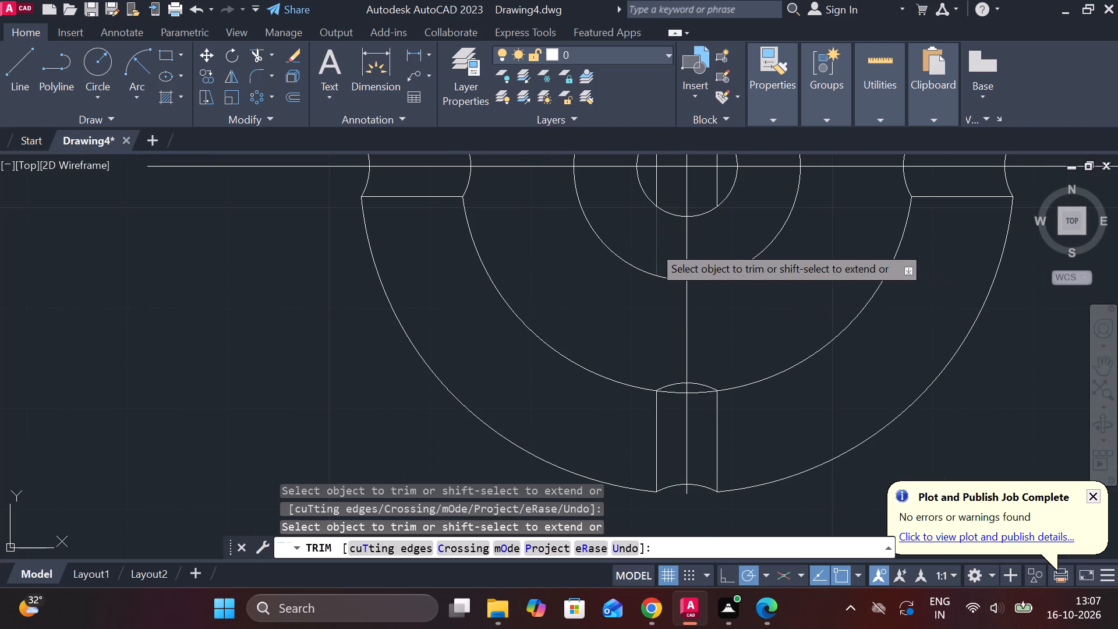
pyautogui.scroll(-2, 653, 245)
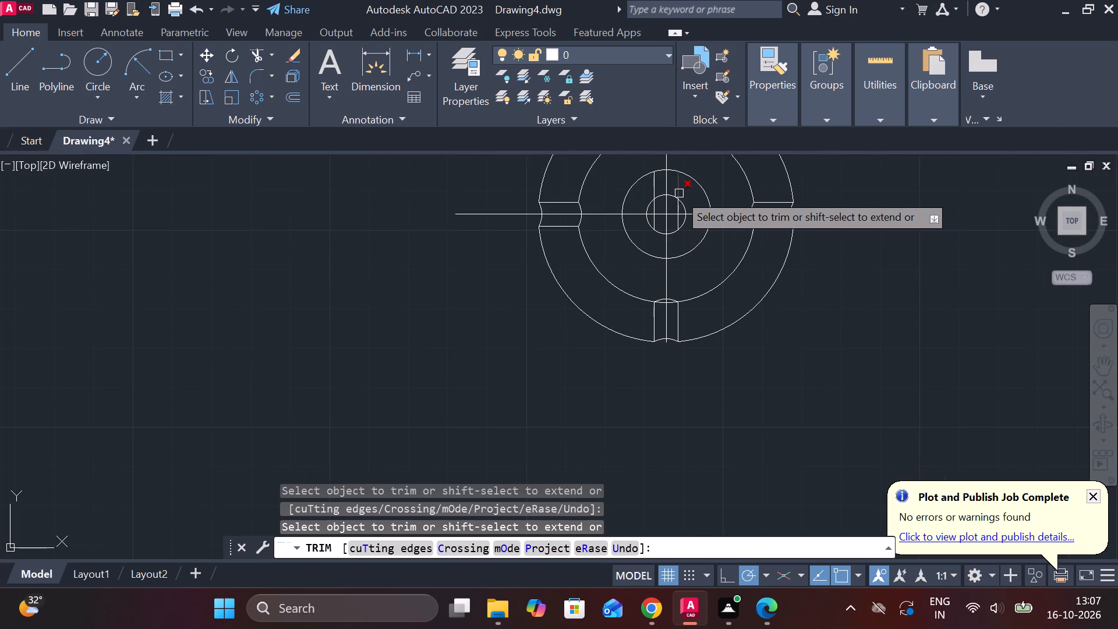
pyautogui.click(677, 192)
pyautogui.click(652, 188)
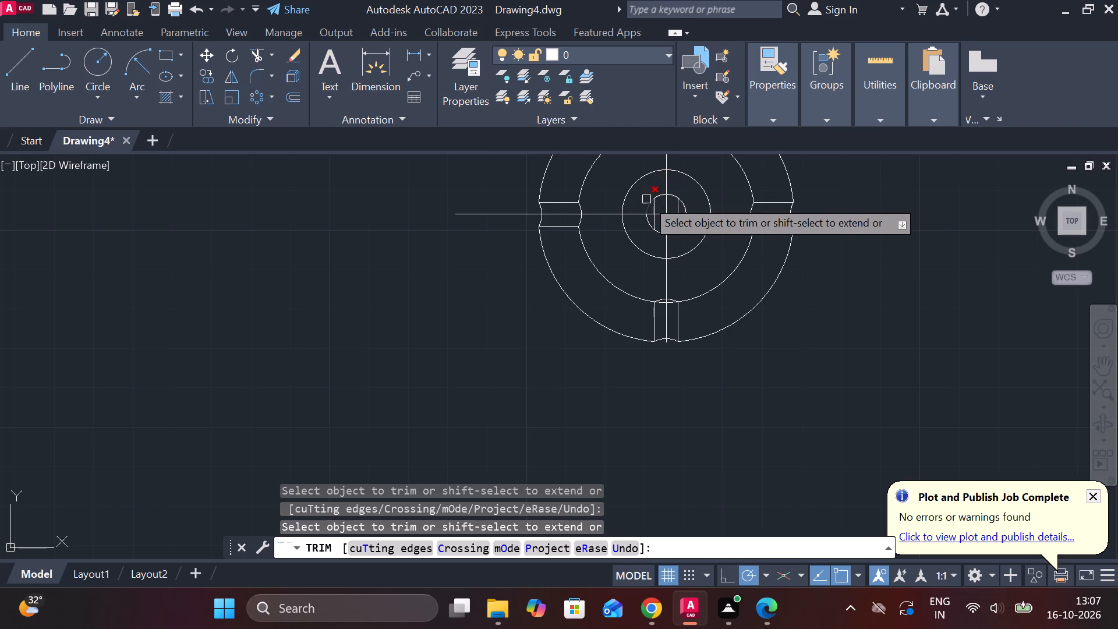
# Trim away the remaining portions of both vertical offset lines inside the smallest circle.
pyautogui.scroll(2, 646, 199)
pyautogui.click(668, 218)
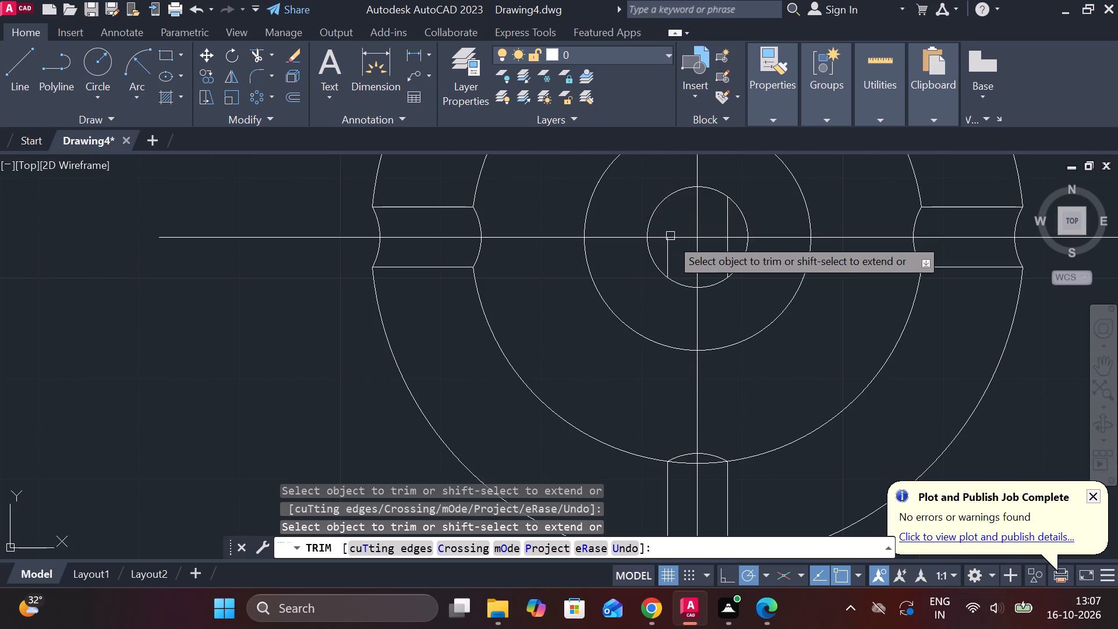
pyautogui.click(670, 246)
pyautogui.click(727, 217)
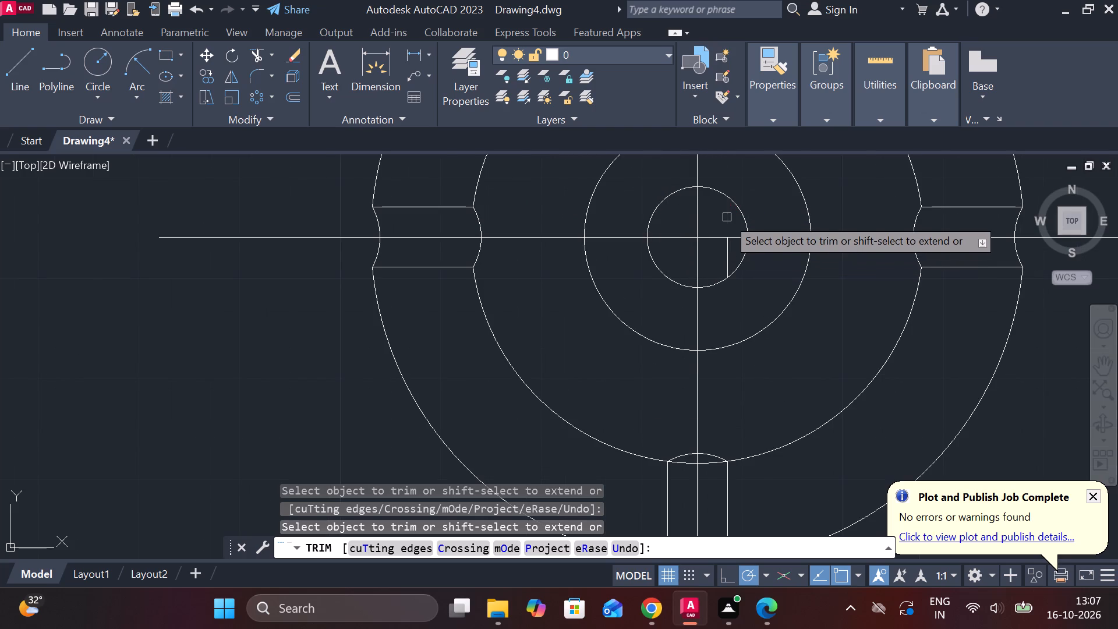
pyautogui.click(724, 254)
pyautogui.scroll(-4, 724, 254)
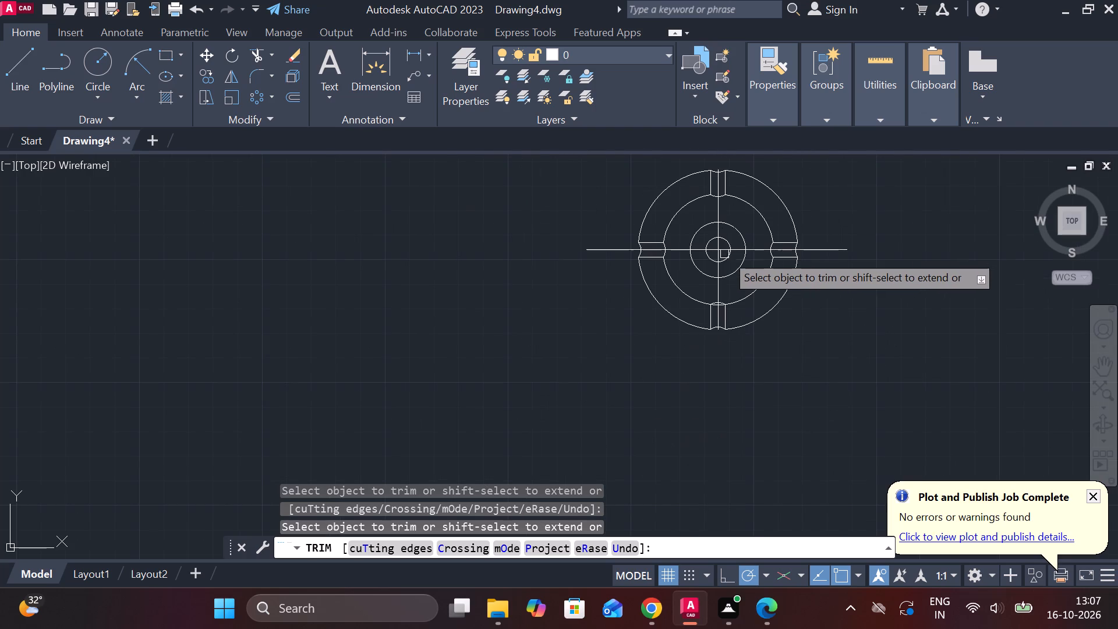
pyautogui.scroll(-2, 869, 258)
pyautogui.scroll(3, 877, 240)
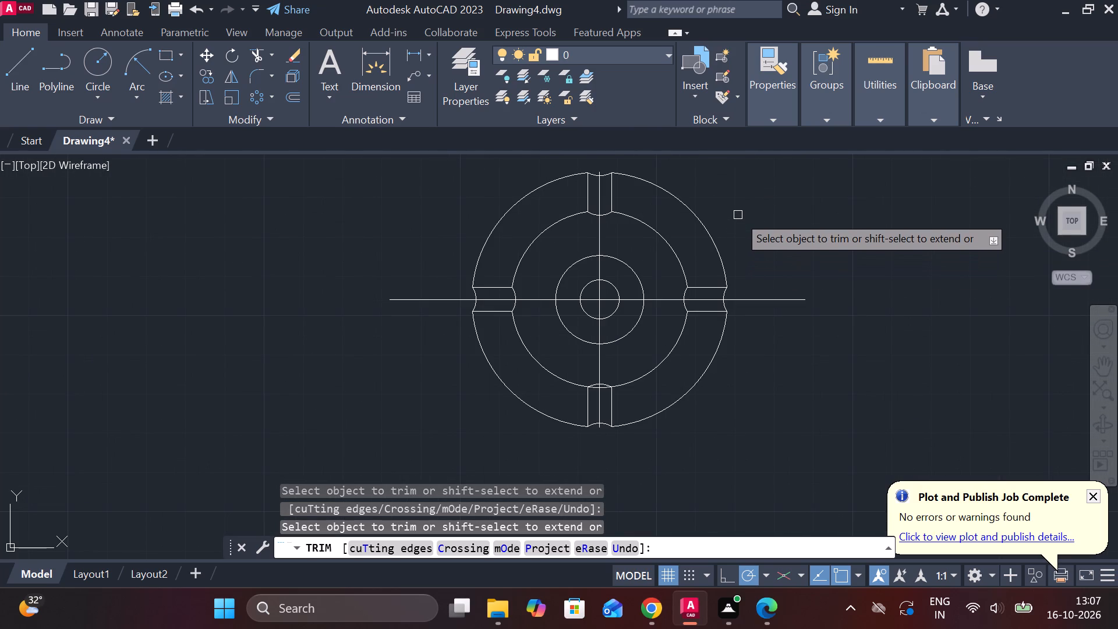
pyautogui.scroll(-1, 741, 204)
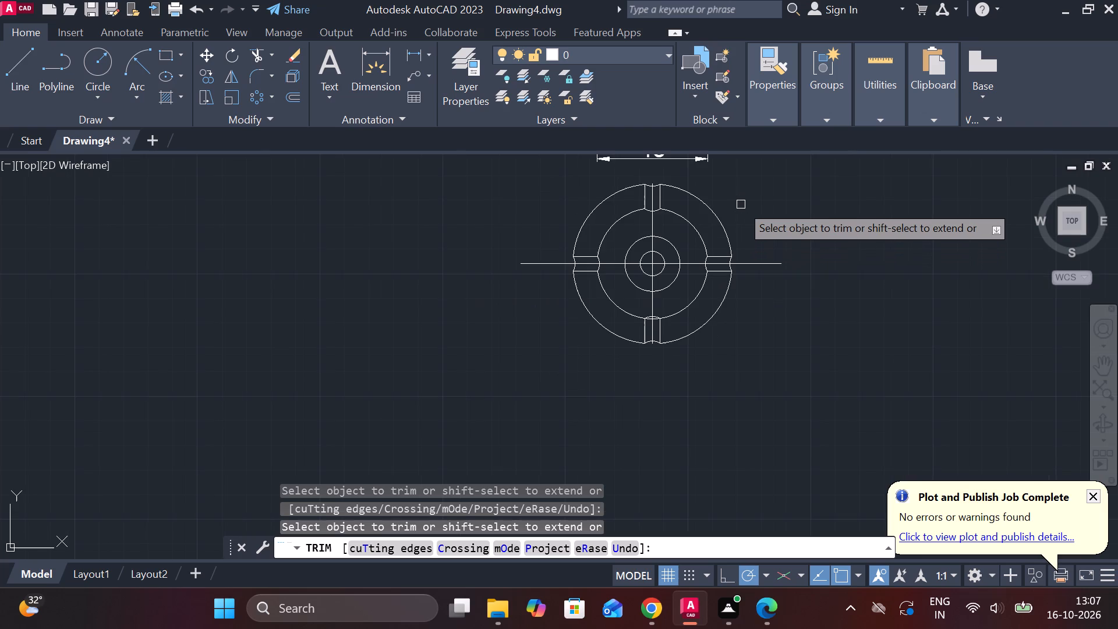
# Draw a long vertical line in the empty space to the right of the cup-shaped part's front and circular views.
pyautogui.scroll(-1, 741, 204)
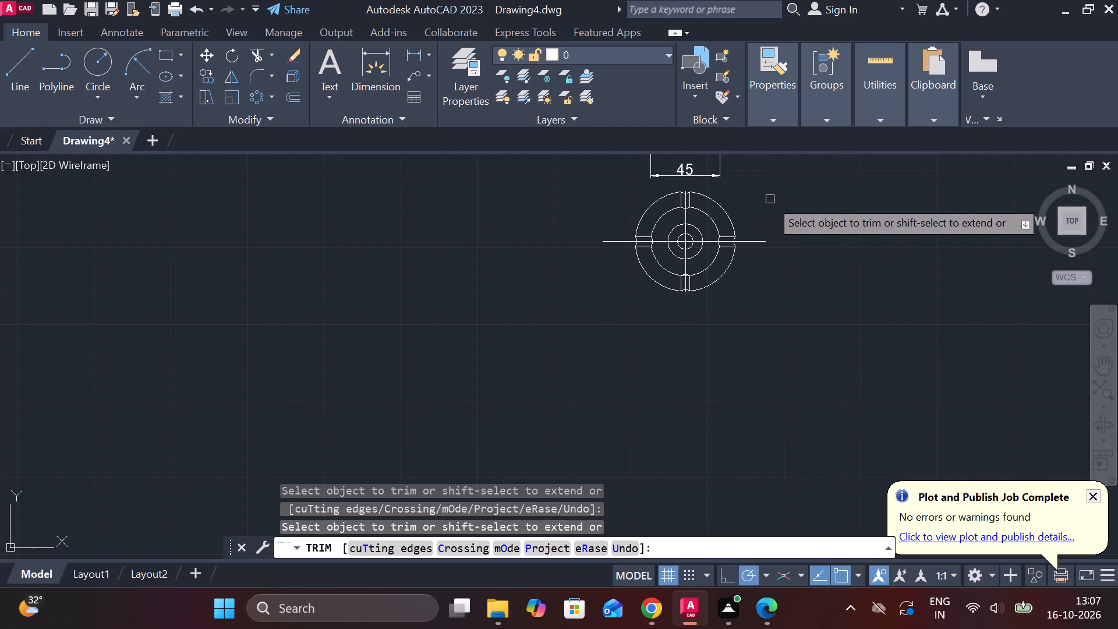
pyautogui.scroll(-2, 786, 226)
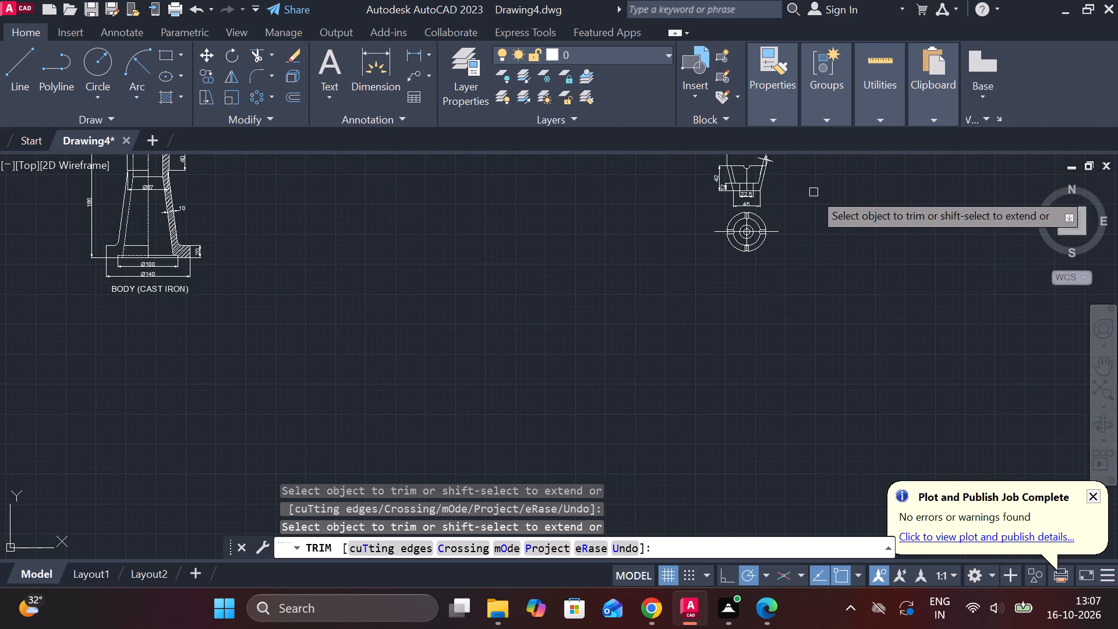
pyautogui.scroll(2, 813, 192)
pyautogui.scroll(-3, 813, 192)
pyautogui.scroll(-2, 663, 211)
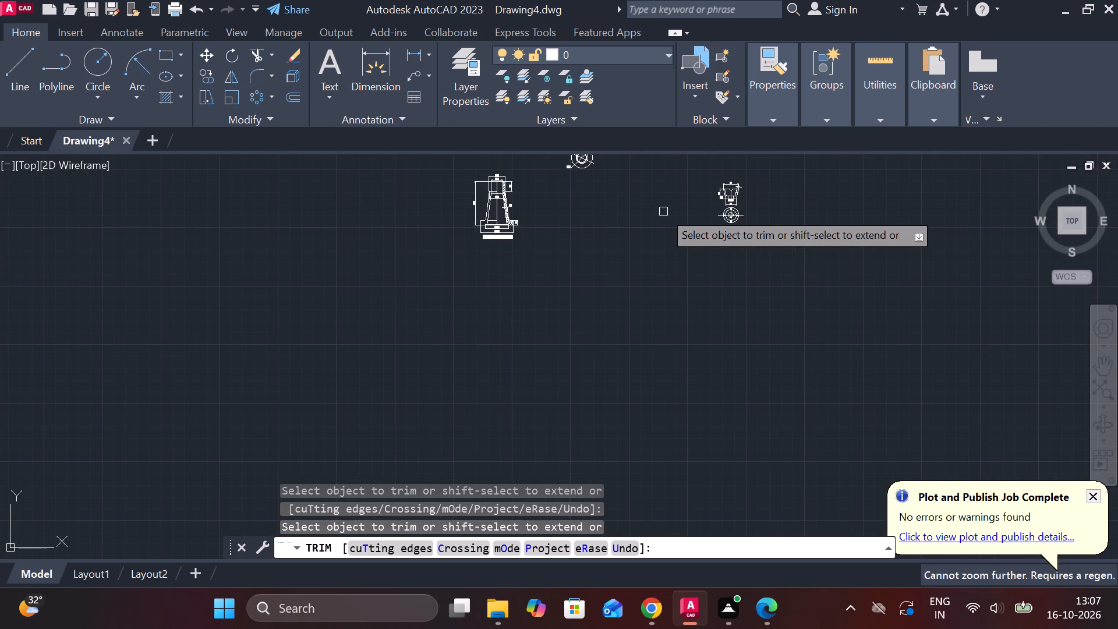
pyautogui.scroll(3, 770, 191)
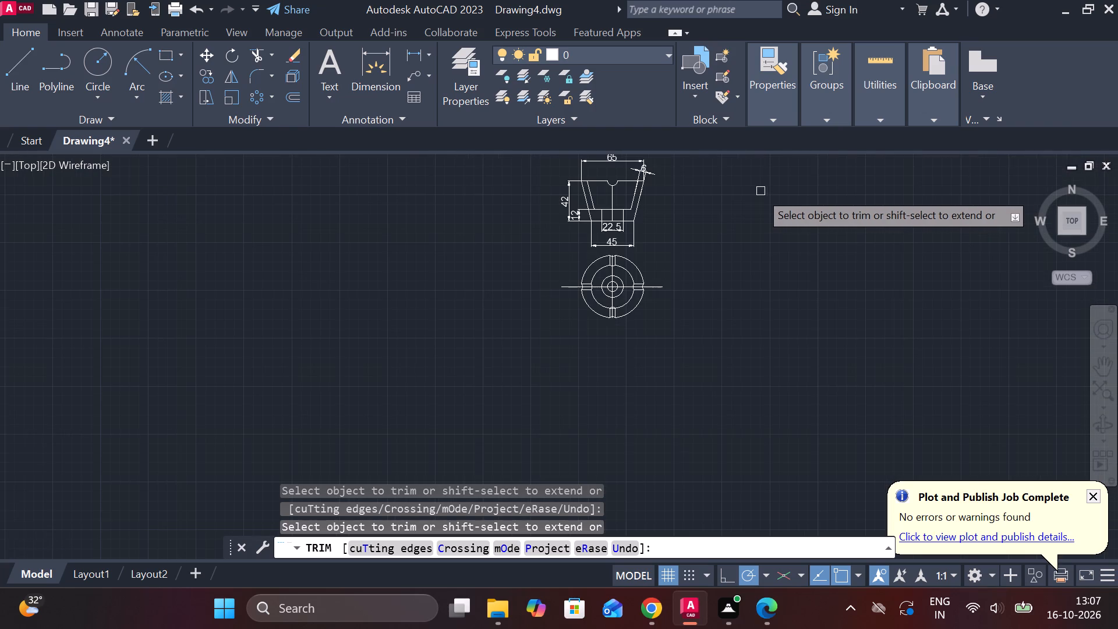
pyautogui.scroll(2, 752, 205)
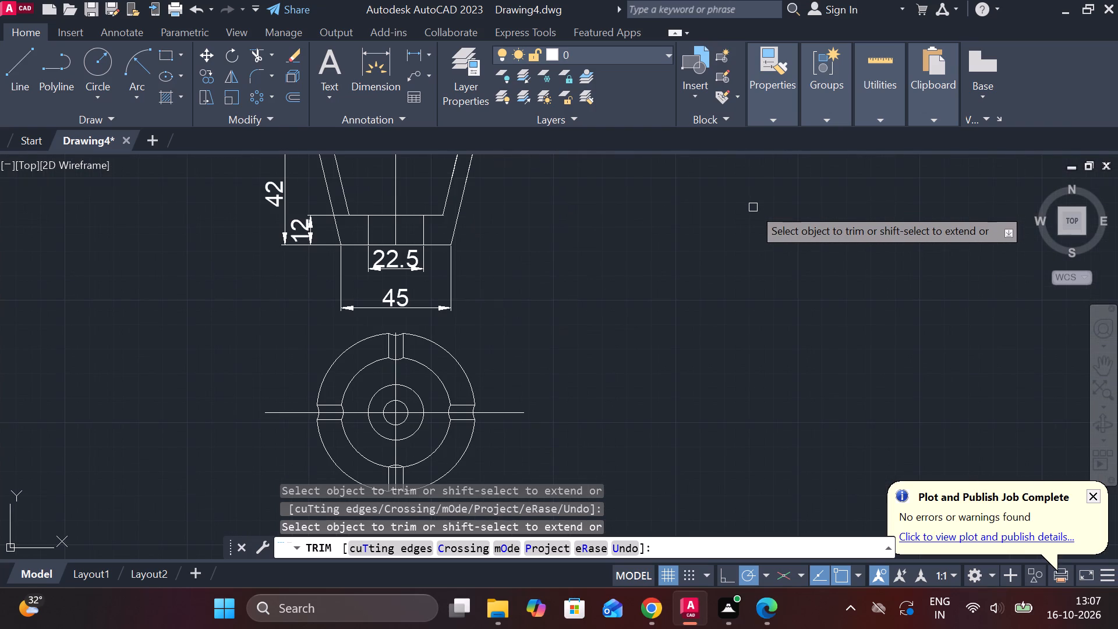
pyautogui.scroll(-2, 753, 207)
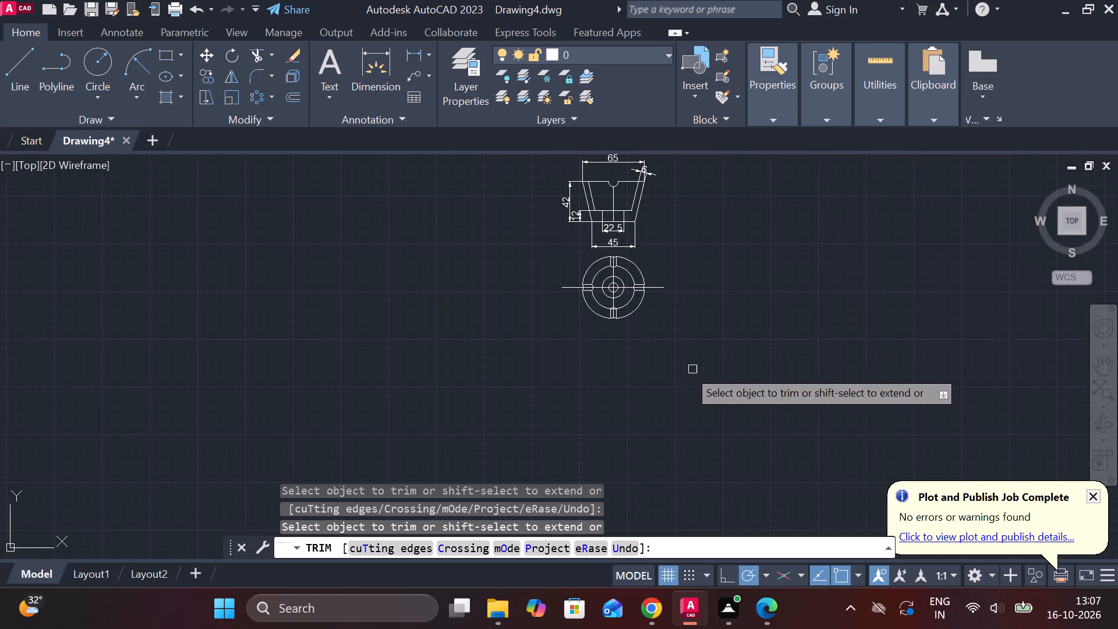
pyautogui.scroll(-2, 416, 330)
pyautogui.scroll(2, 671, 309)
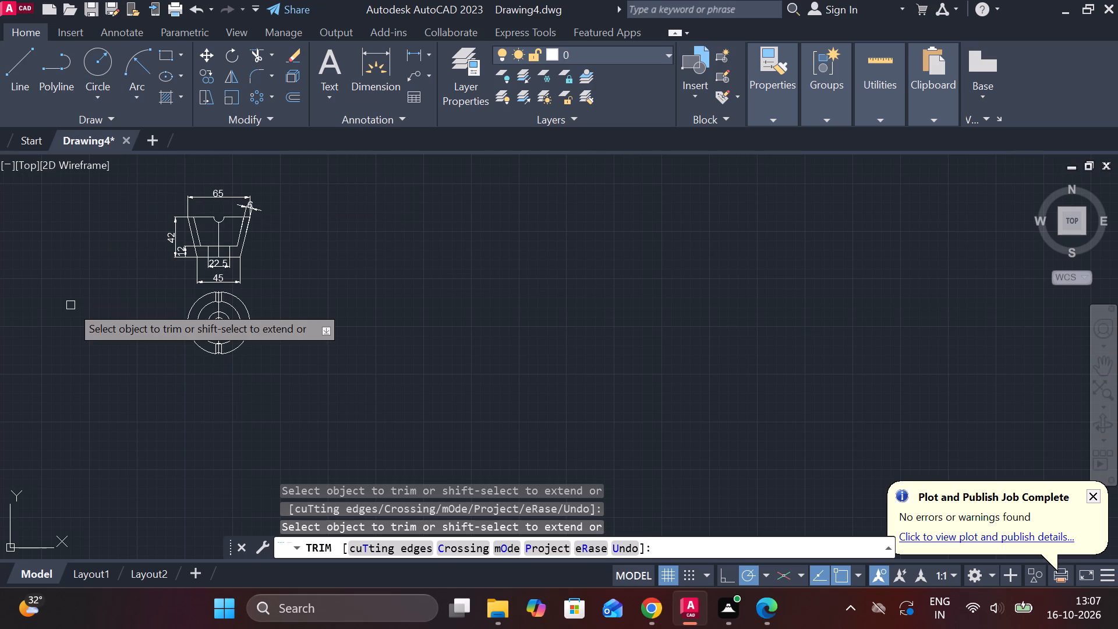
pyautogui.press('Escape')
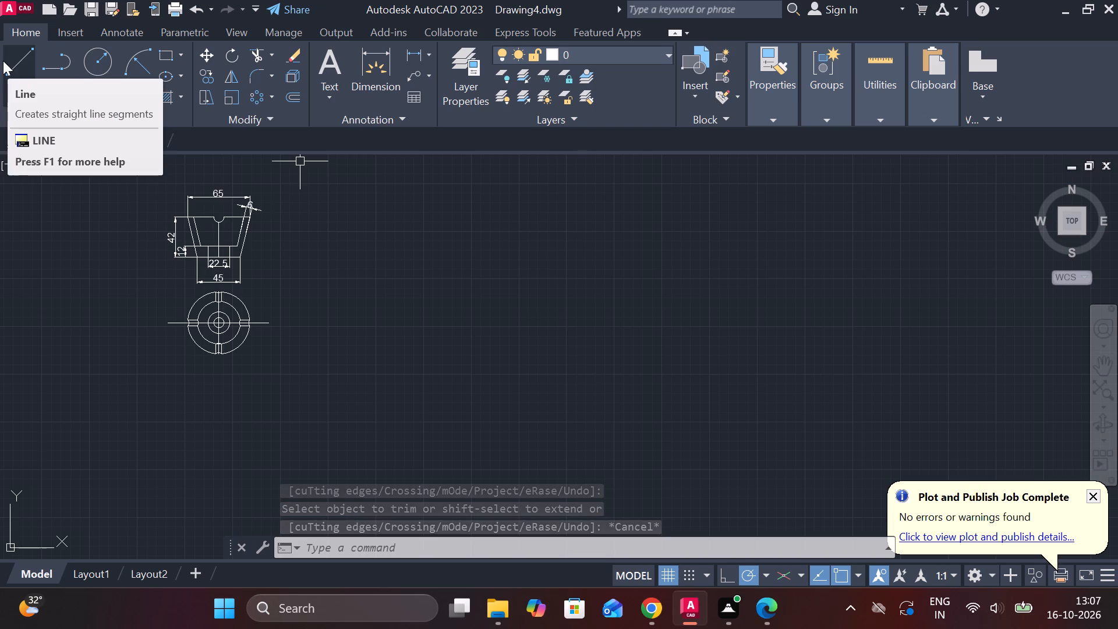
pyautogui.click(18, 66)
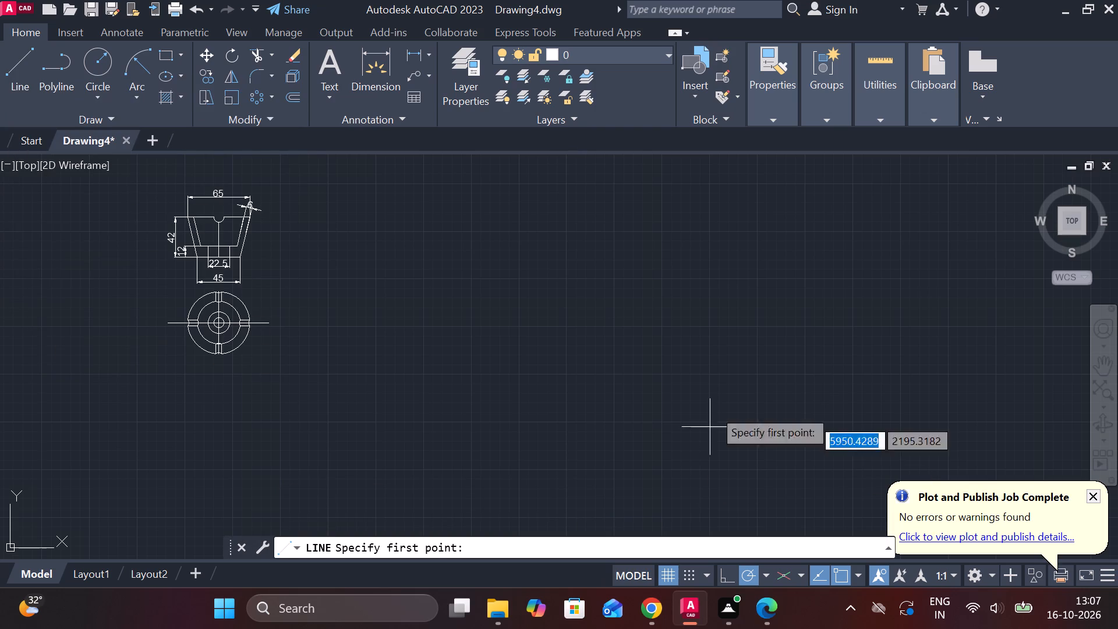
pyautogui.click(508, 256)
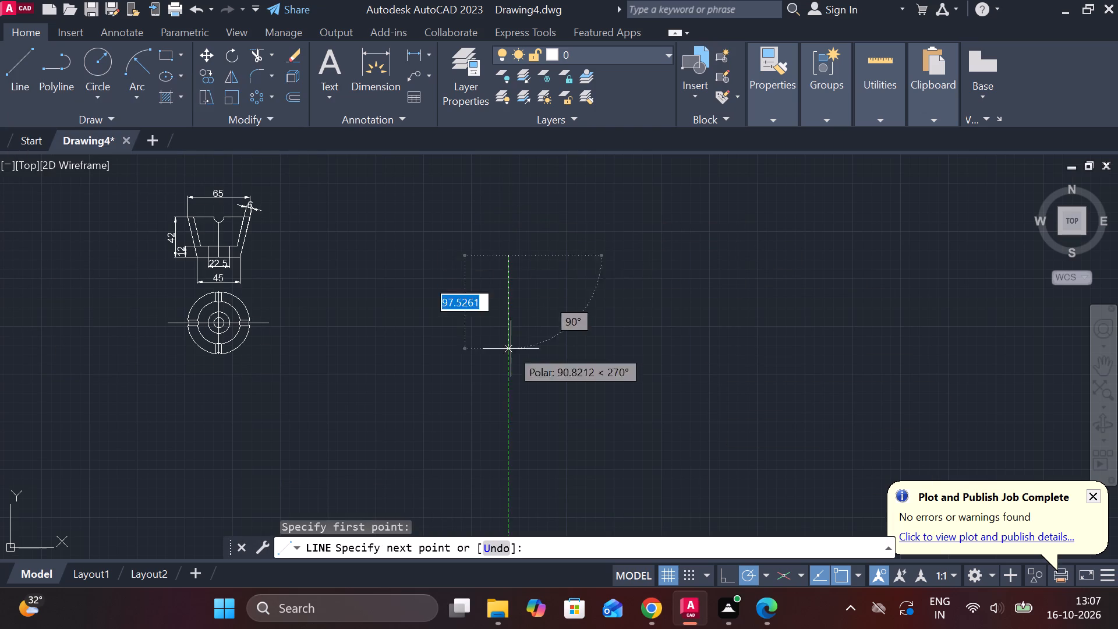
pyautogui.click(508, 495)
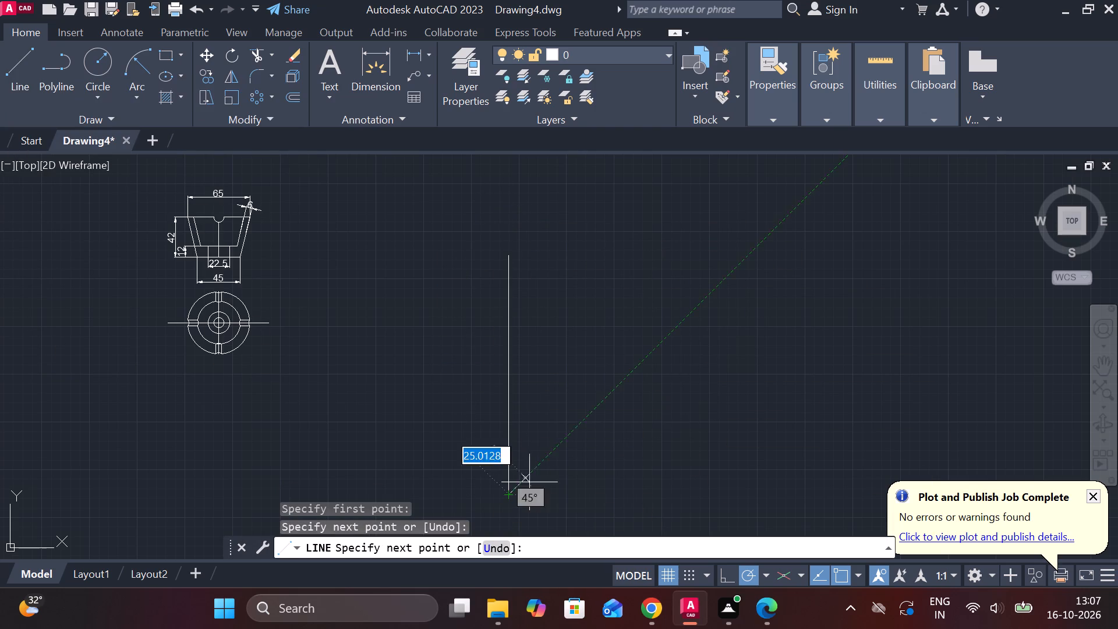
pyautogui.press('Escape')
pyautogui.press('`')
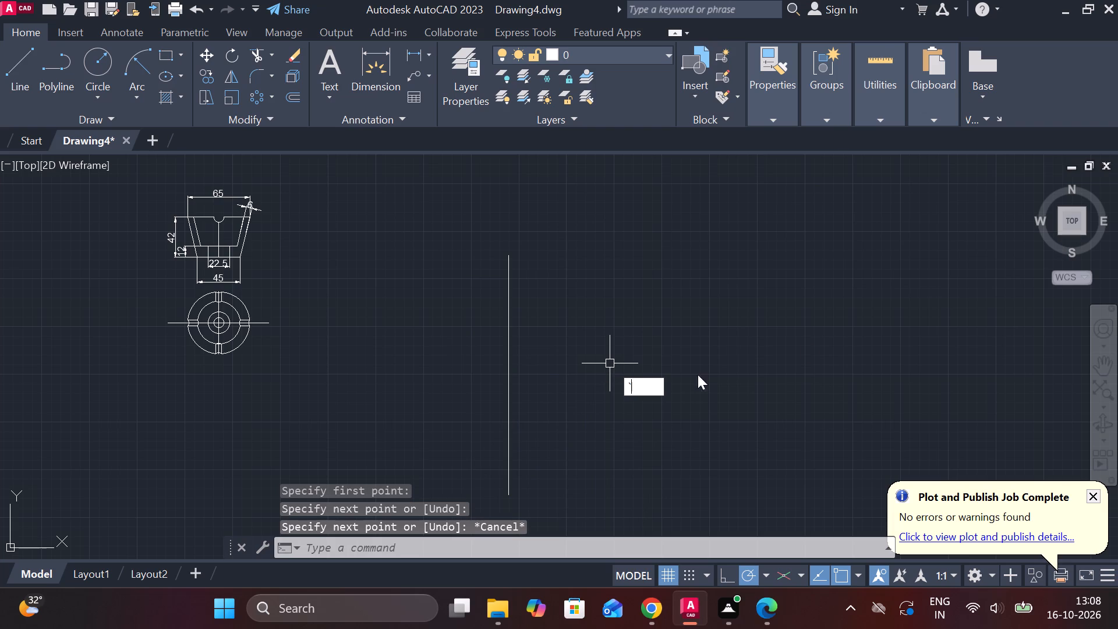
pyautogui.press('Escape')
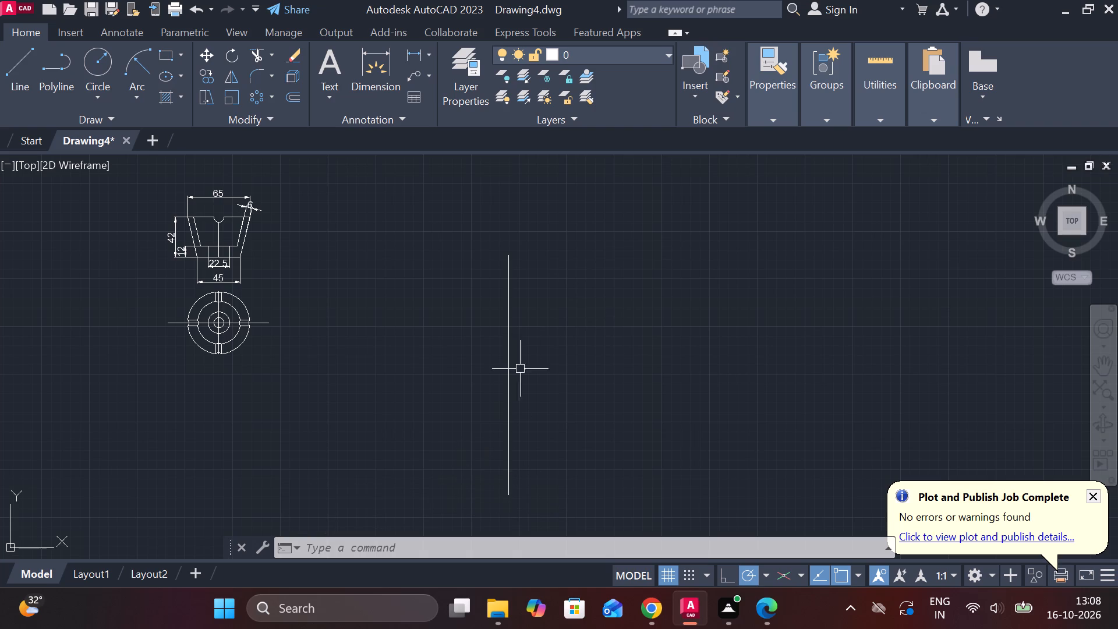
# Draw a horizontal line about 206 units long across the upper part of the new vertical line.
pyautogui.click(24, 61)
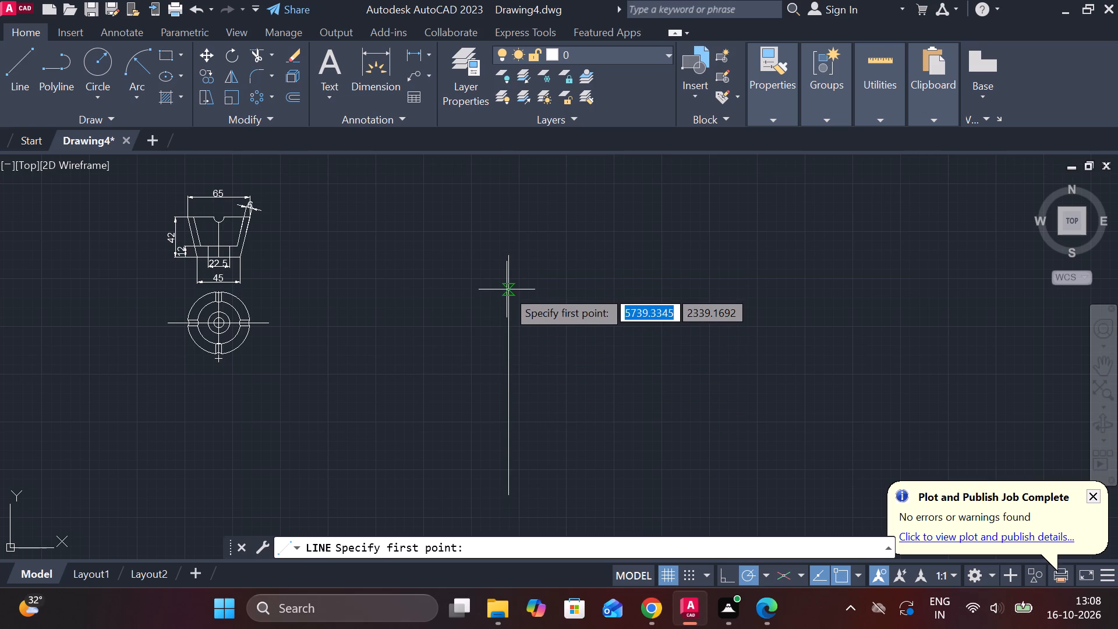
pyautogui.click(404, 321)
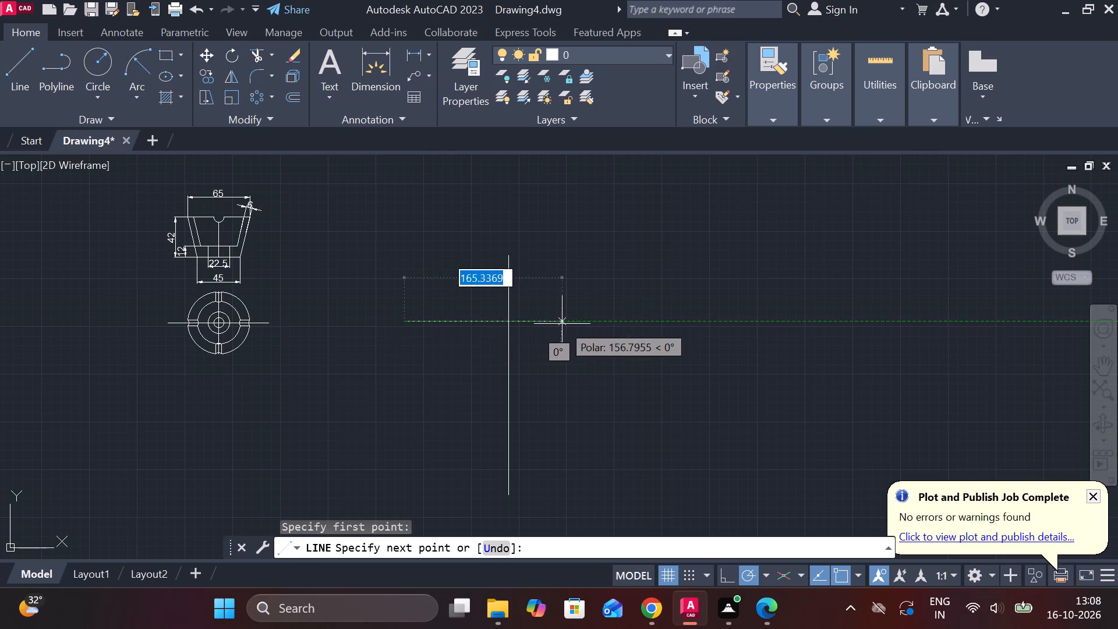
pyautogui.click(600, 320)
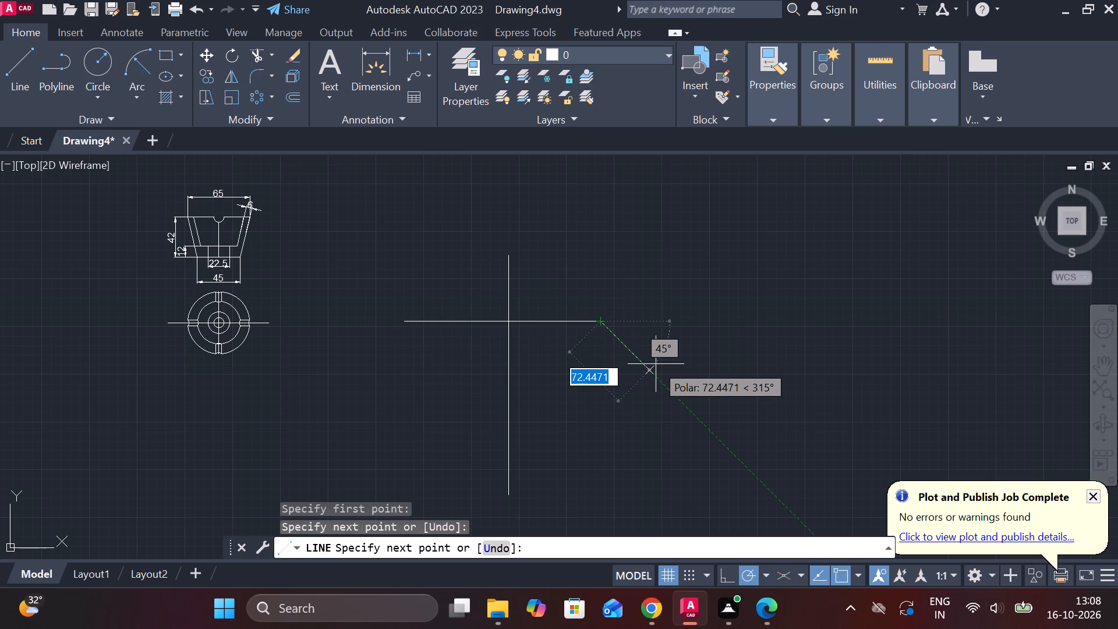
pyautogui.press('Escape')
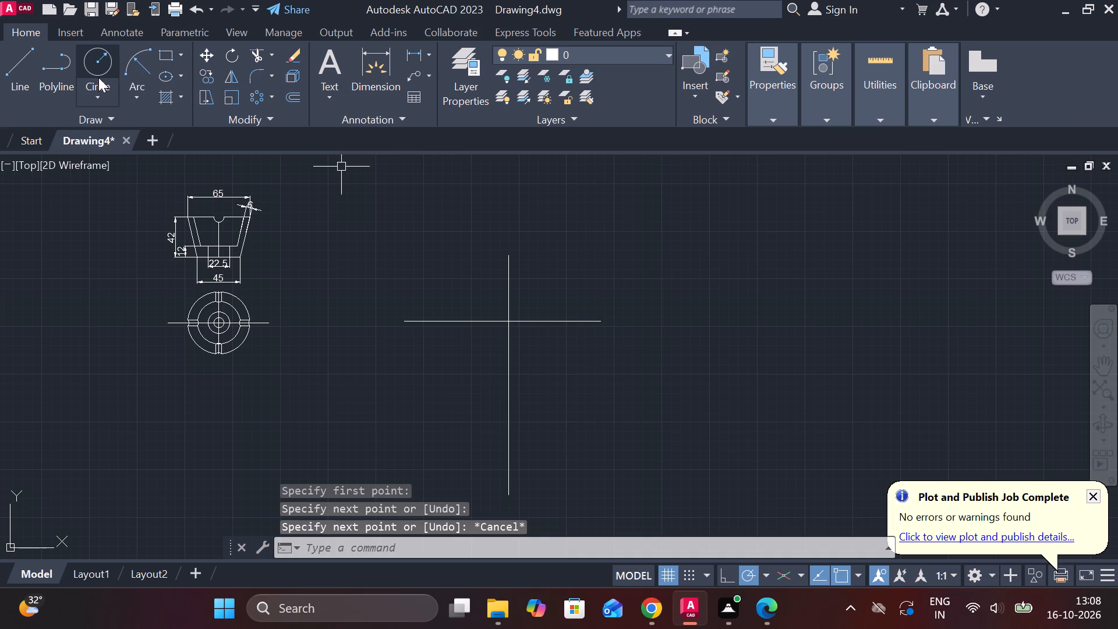
# Draw a 12-diameter circle centred on the vertical line, above the horizontal line.
pyautogui.click(94, 96)
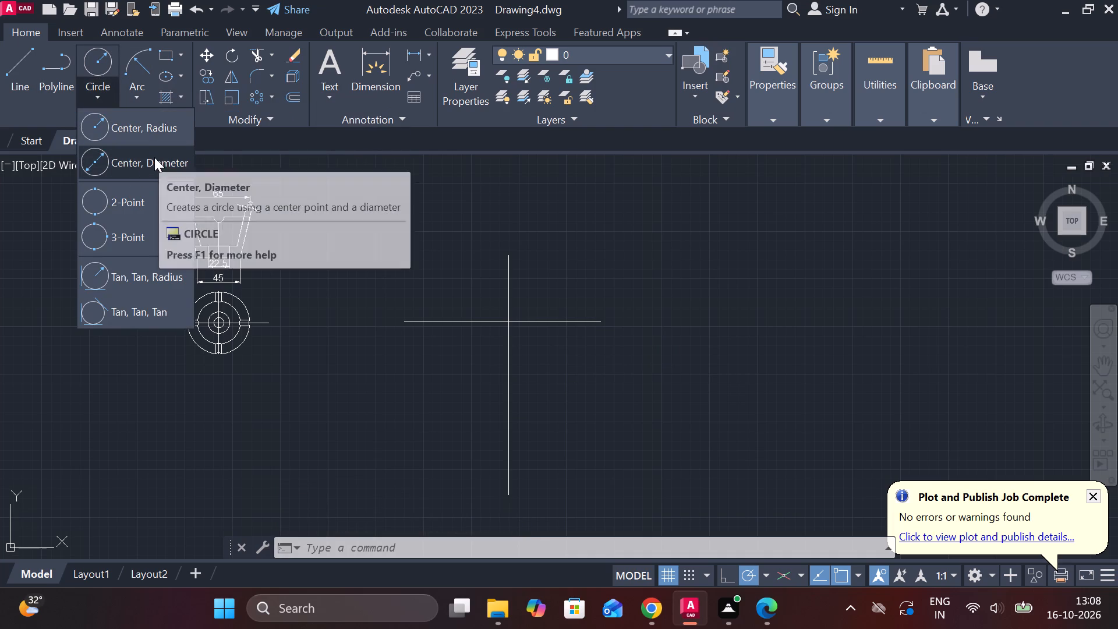
pyautogui.click(147, 161)
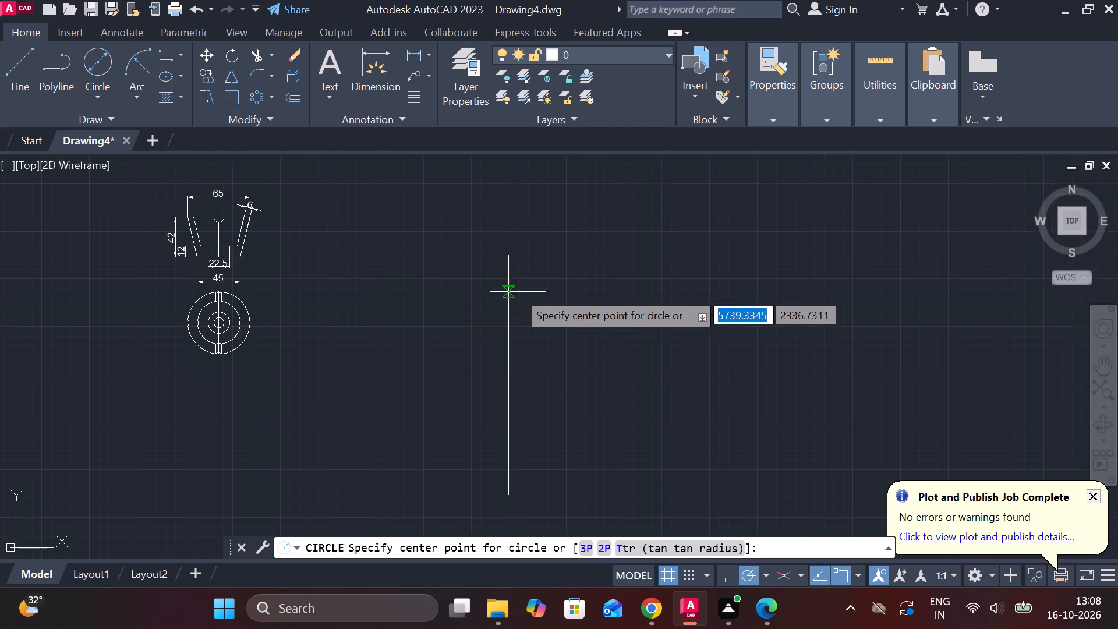
pyautogui.scroll(3, 518, 292)
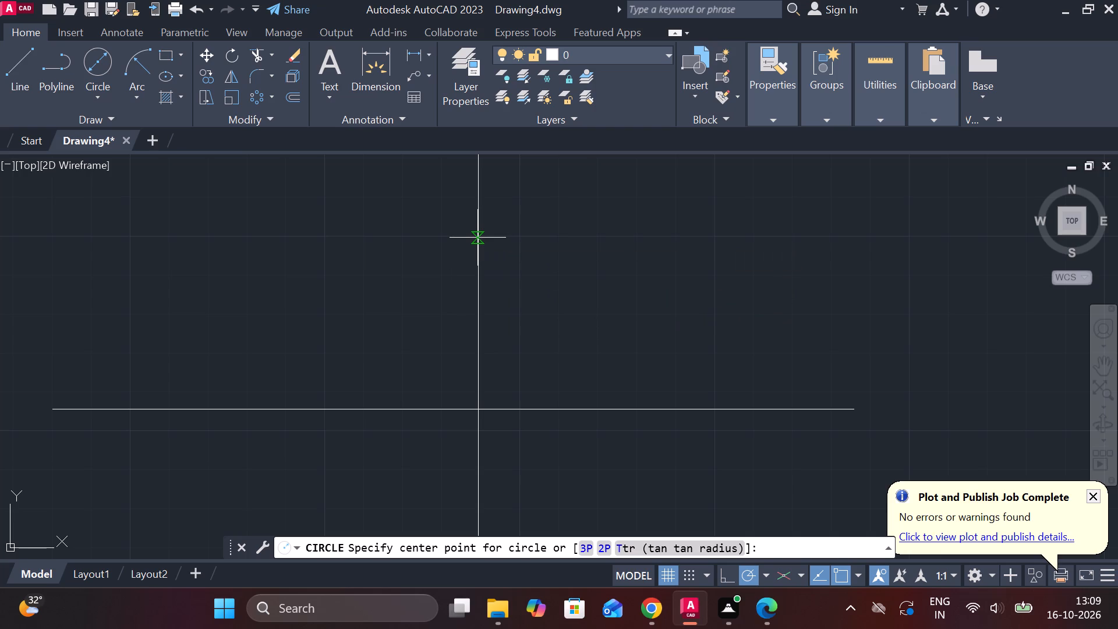
pyautogui.click(477, 238)
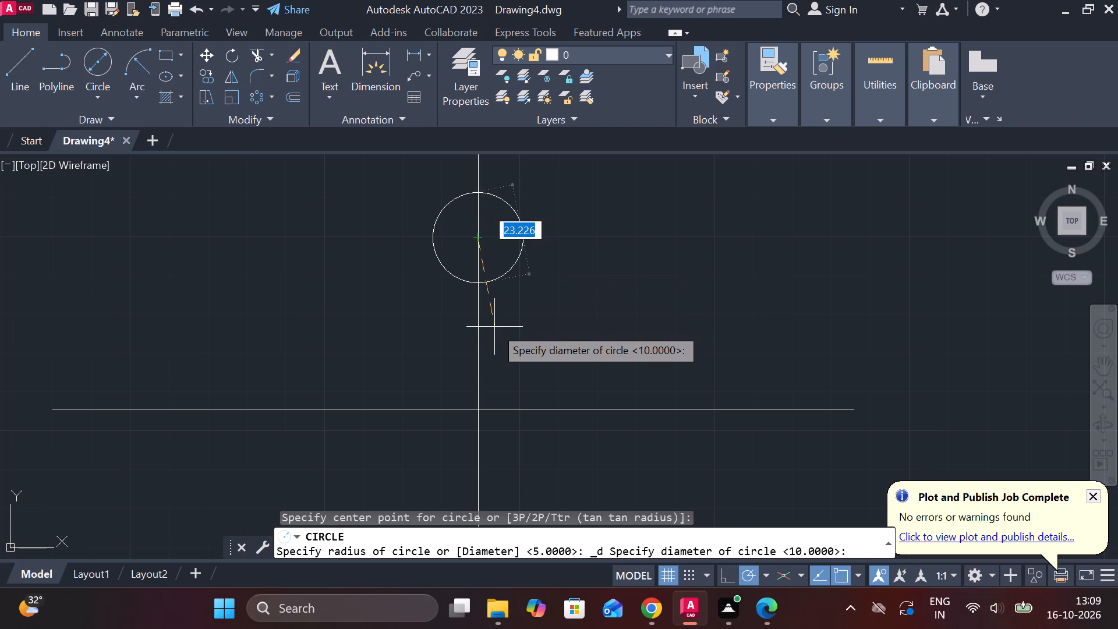
pyautogui.write('12')
pyautogui.press('Return')
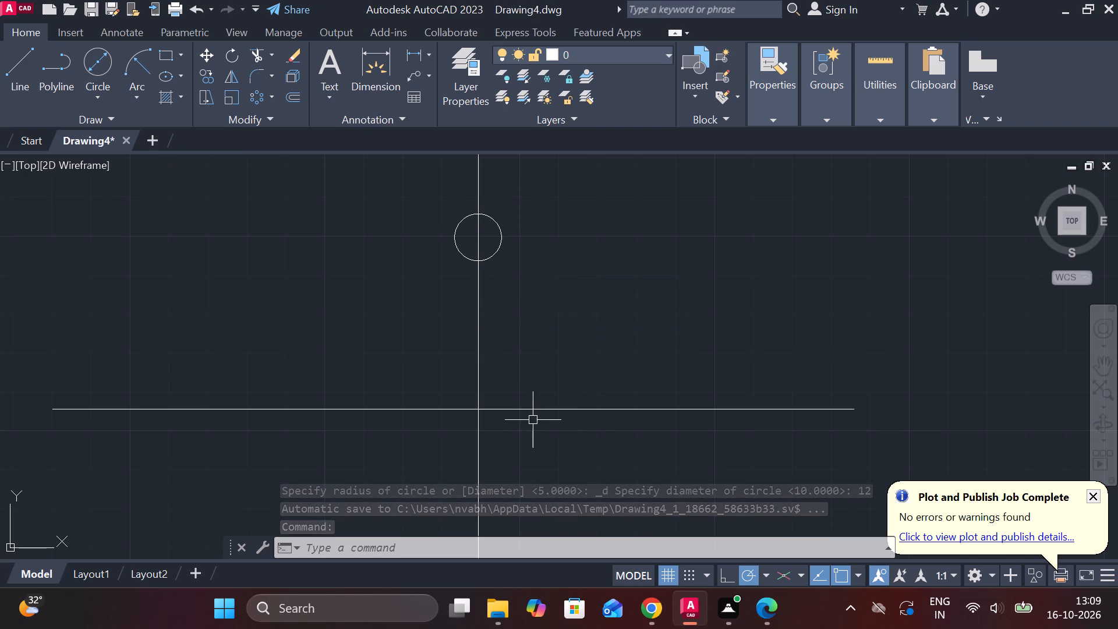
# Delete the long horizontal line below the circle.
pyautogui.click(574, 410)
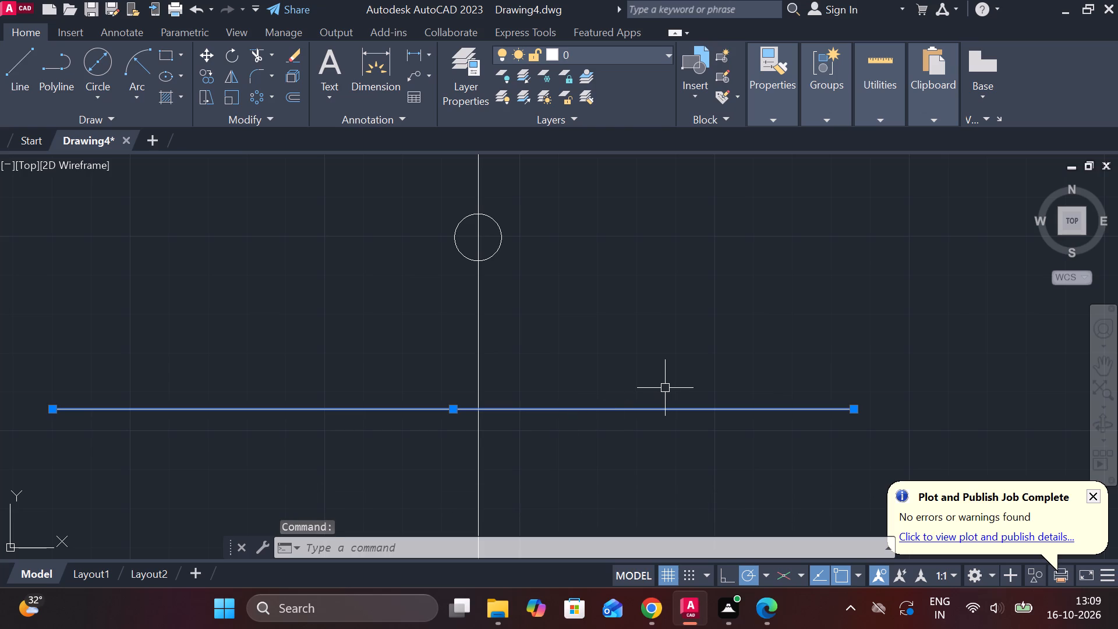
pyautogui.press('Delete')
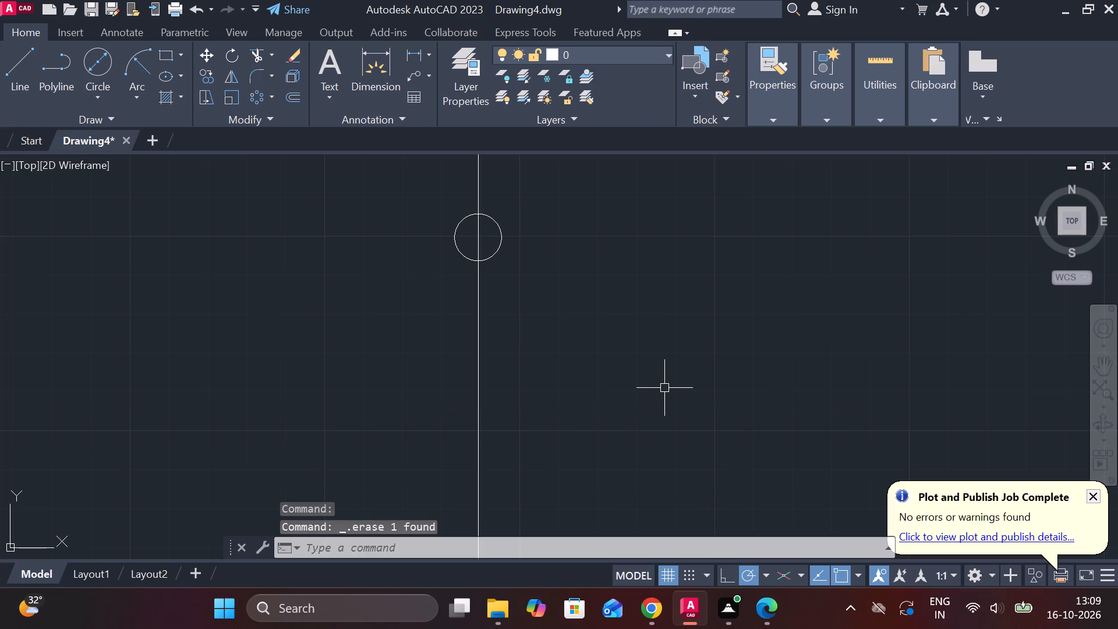
# Draw a shorter horizontal line through the circle's centre, extending past both sides of the circle.
pyautogui.click(24, 62)
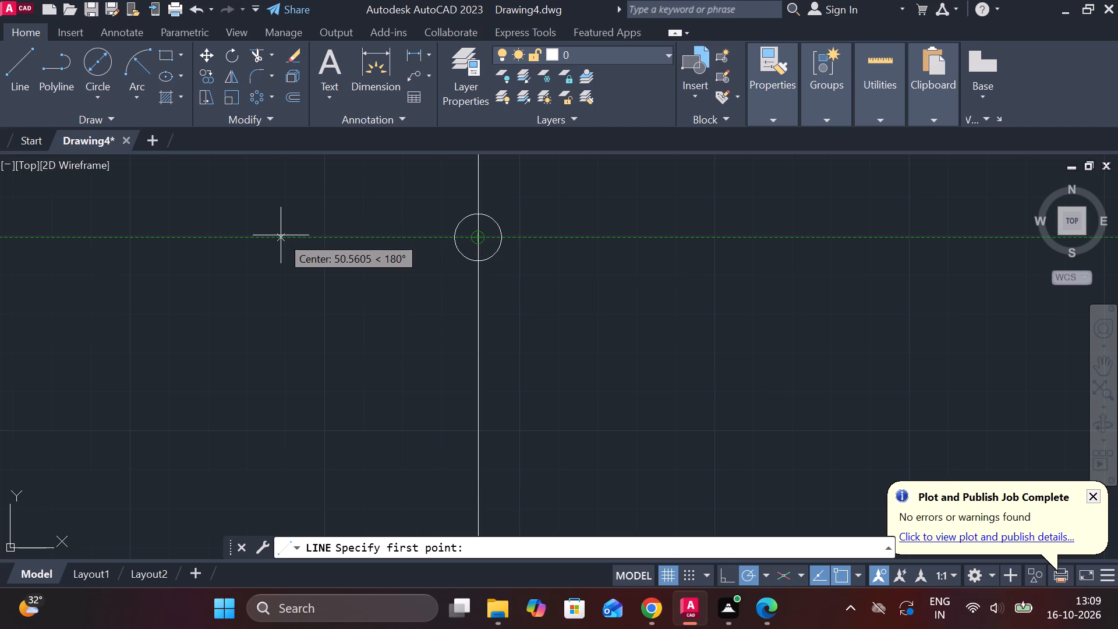
pyautogui.click(324, 239)
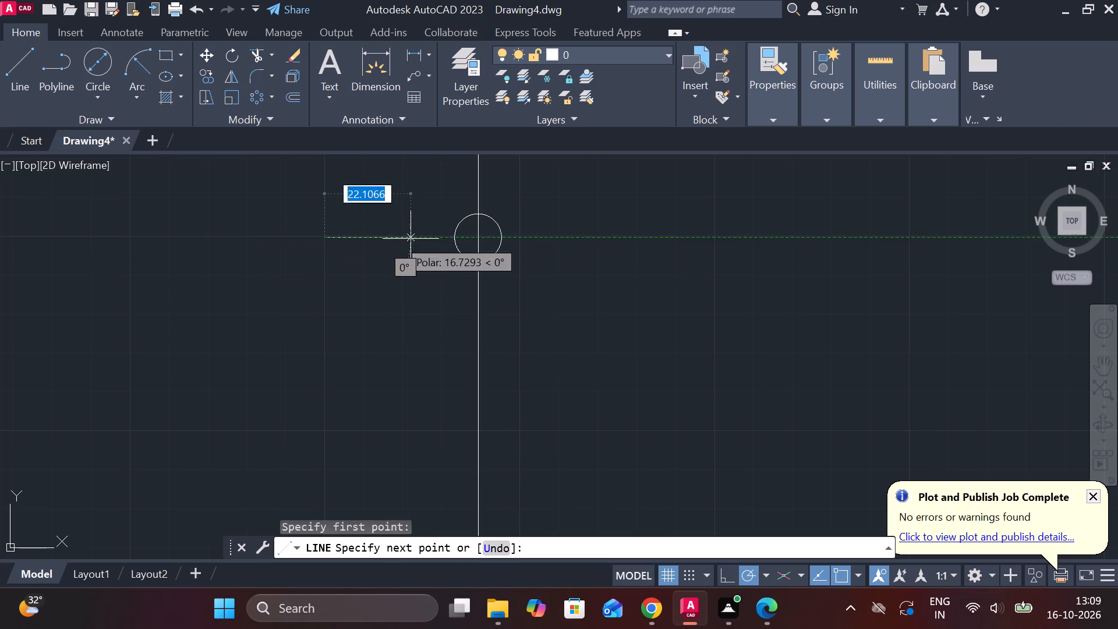
pyautogui.click(607, 238)
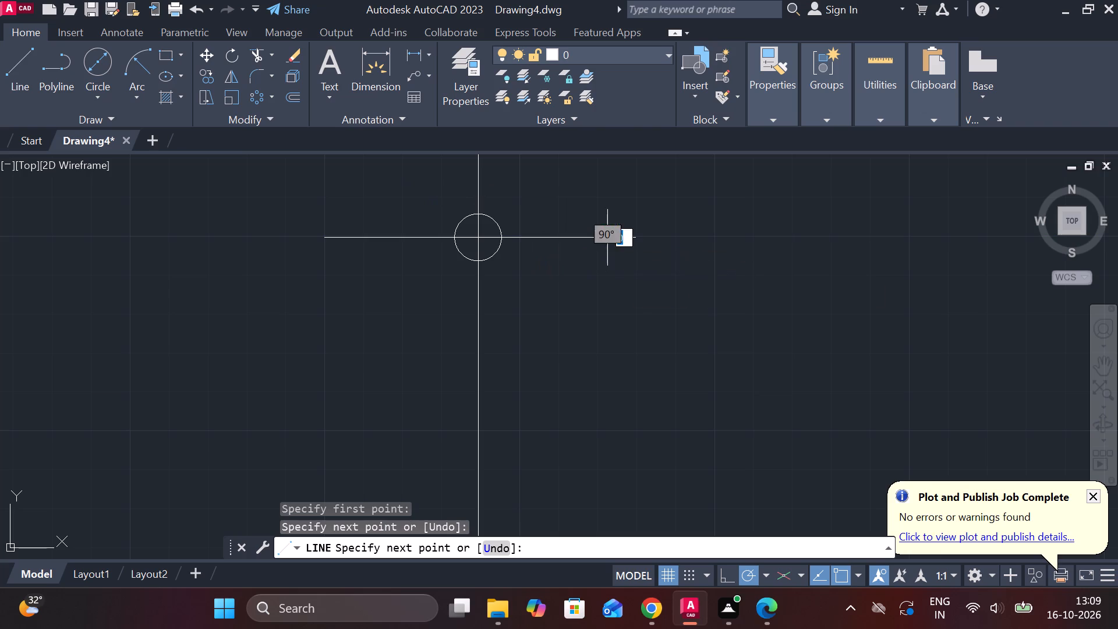
pyautogui.press('Escape')
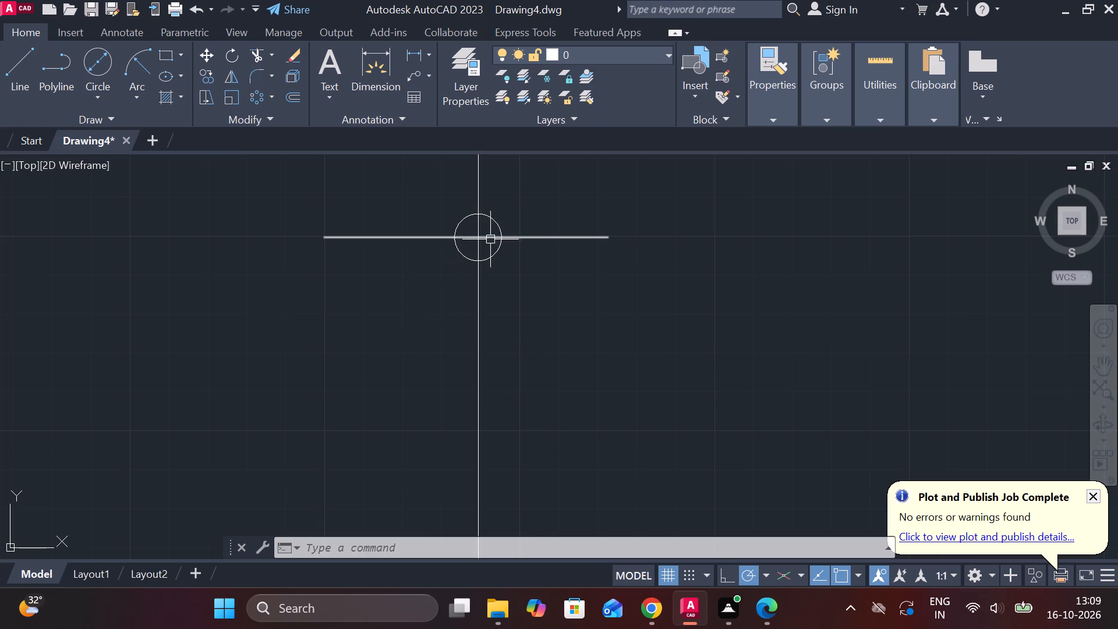
# Move the horizontal line 35 units straight down from the circle's centre along the vertical line.
pyautogui.click(546, 238)
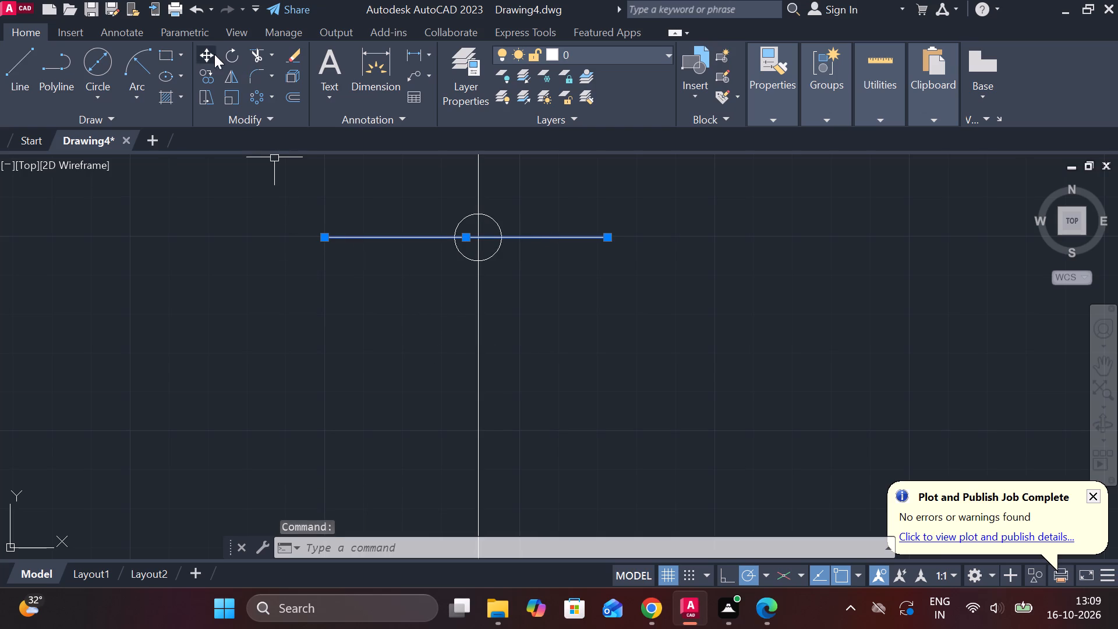
pyautogui.click(209, 51)
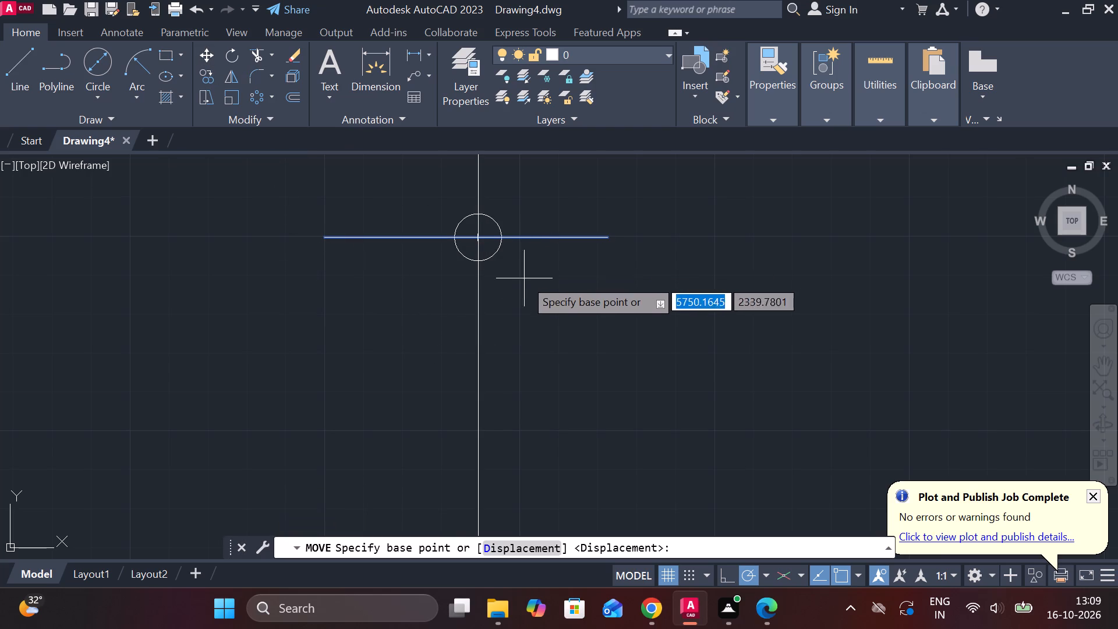
pyautogui.click(476, 237)
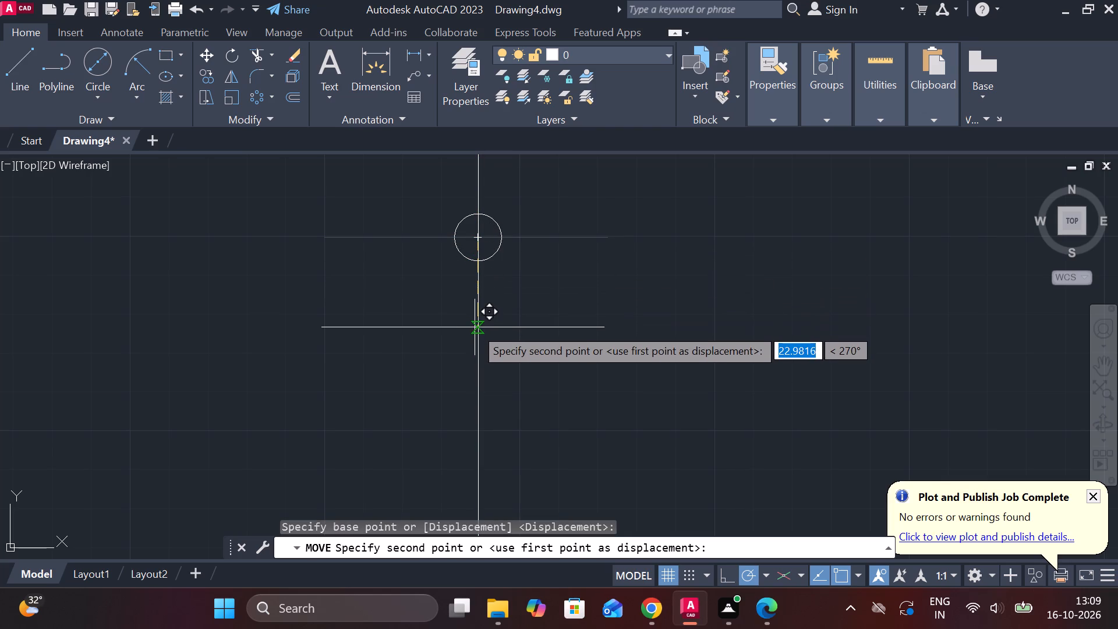
pyautogui.write('35')
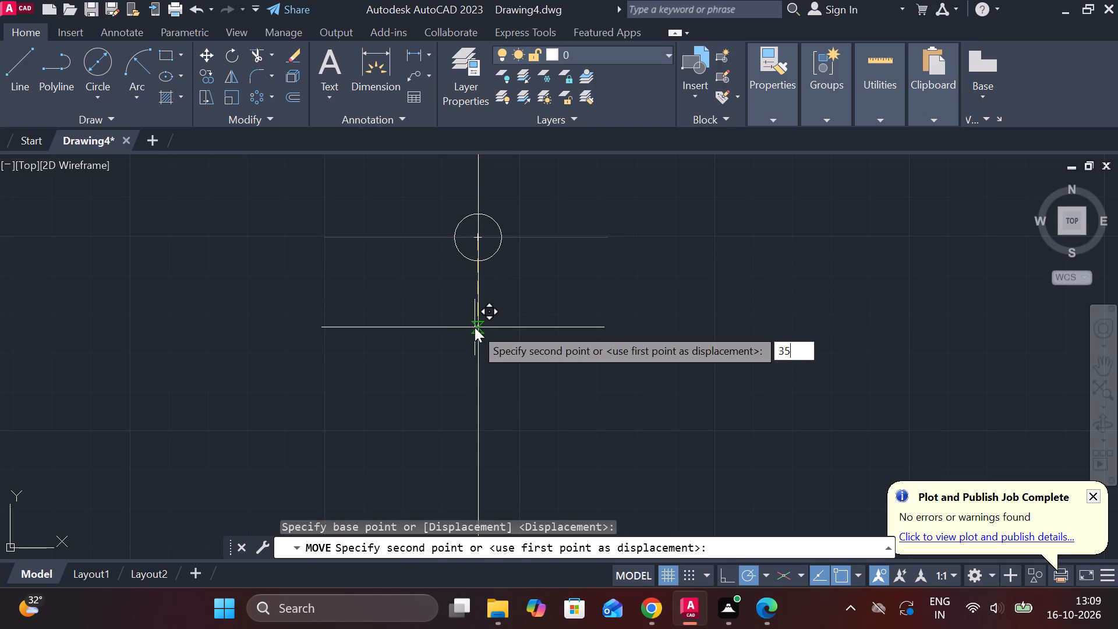
pyautogui.press('Return')
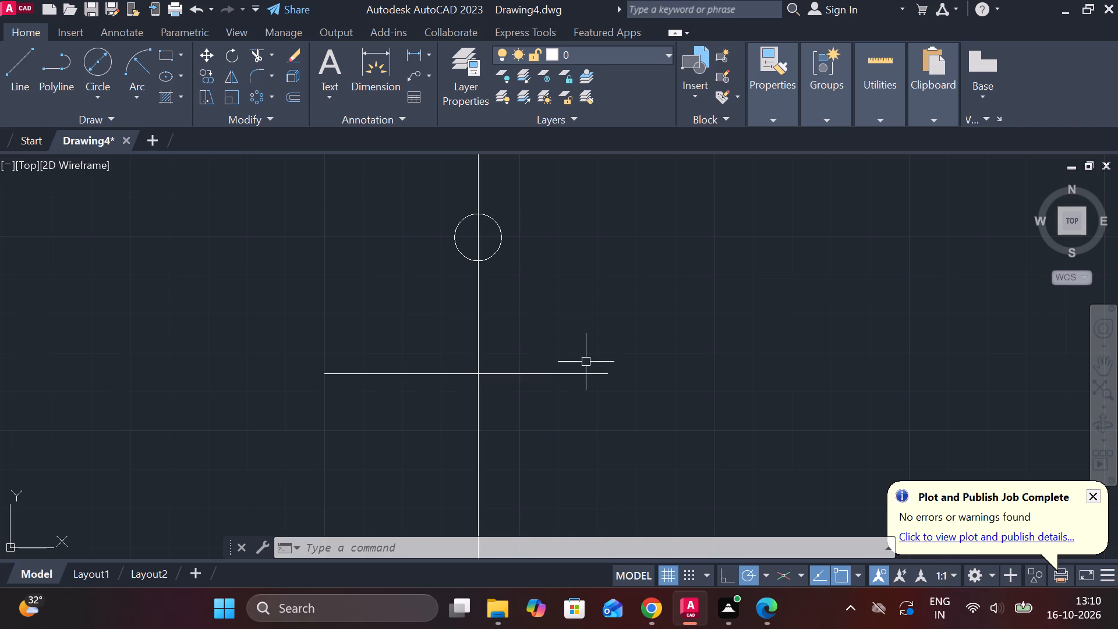
# Copy the horizontal line 10 units straight up along the vertical line.
pyautogui.click(514, 371)
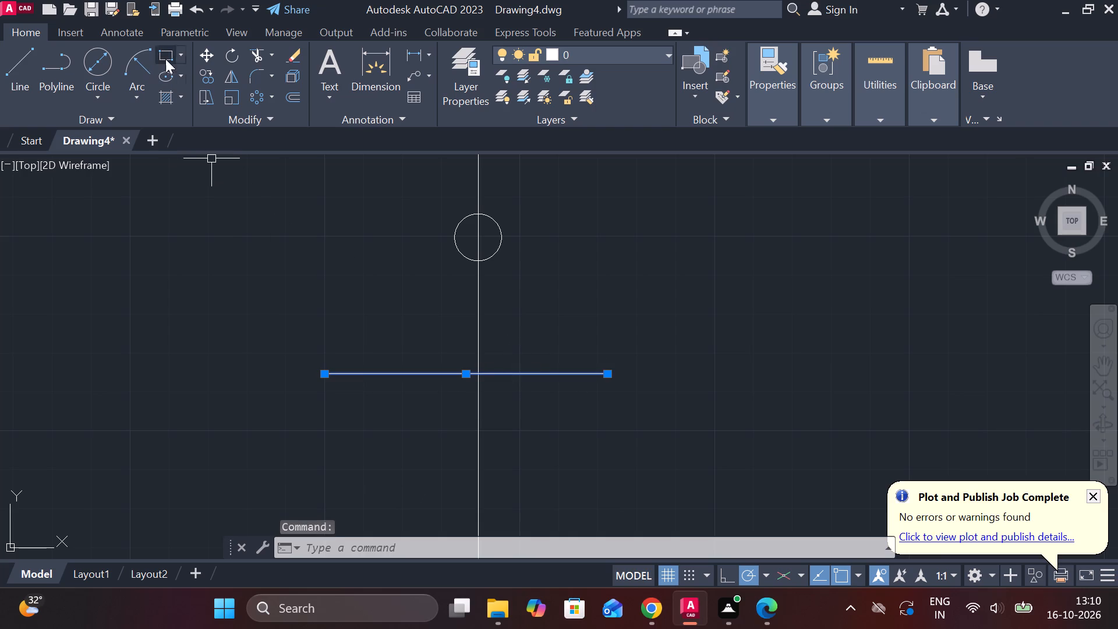
pyautogui.click(214, 80)
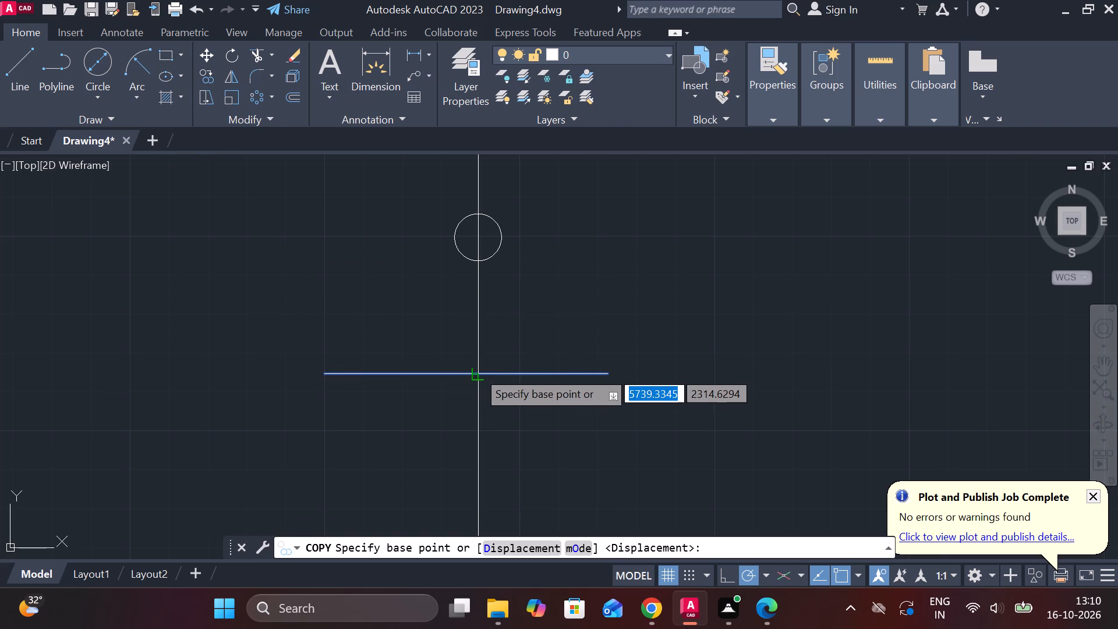
pyautogui.click(479, 370)
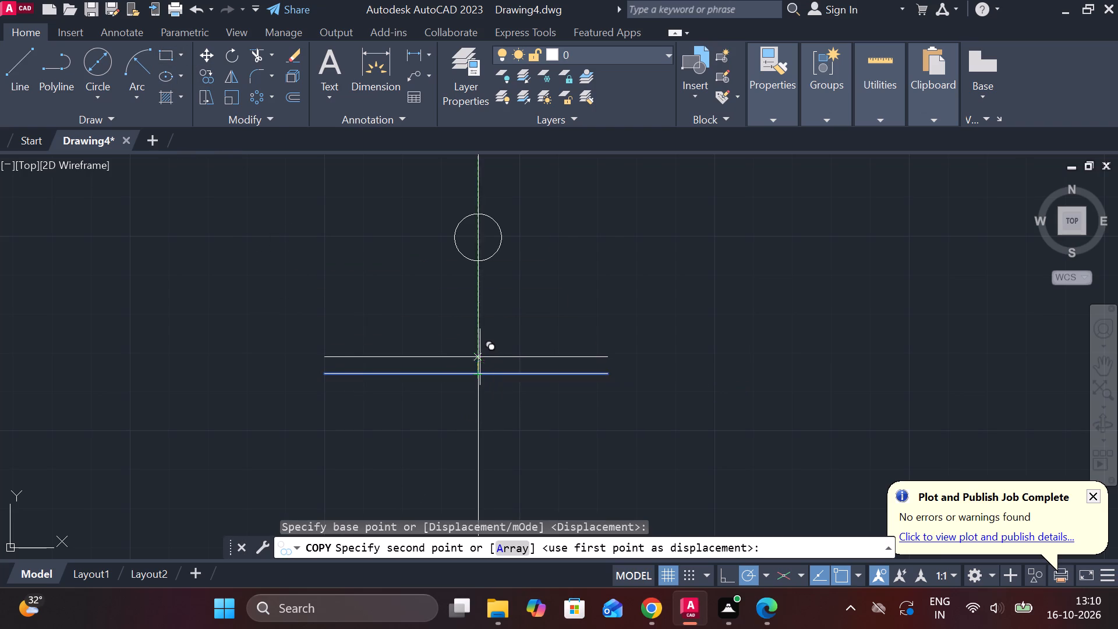
pyautogui.write('10')
pyautogui.press('Return')
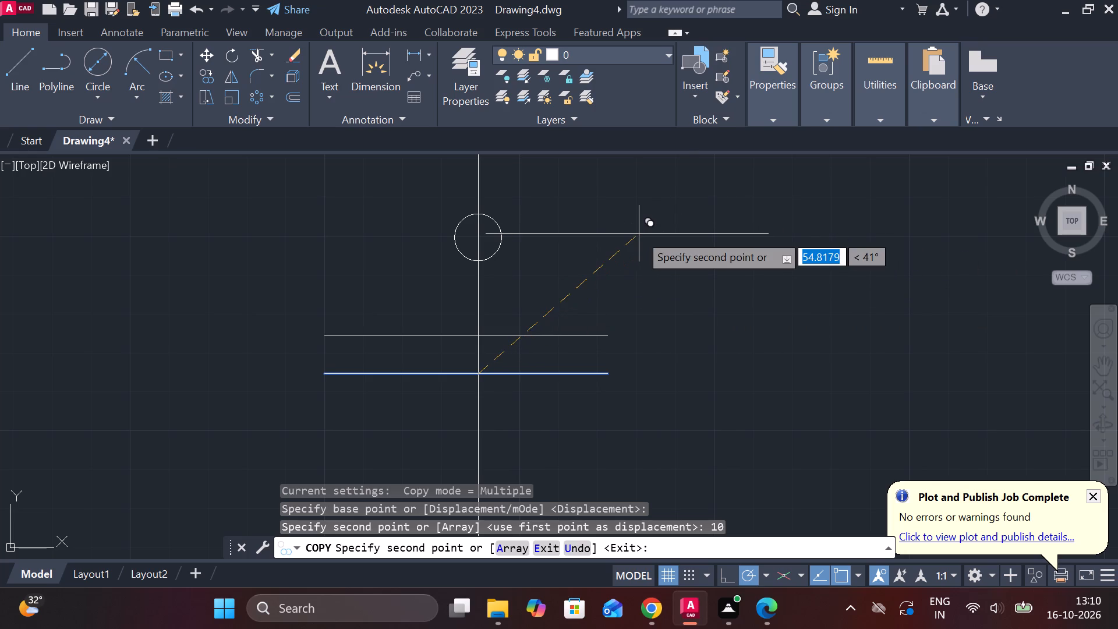
pyautogui.press('Escape')
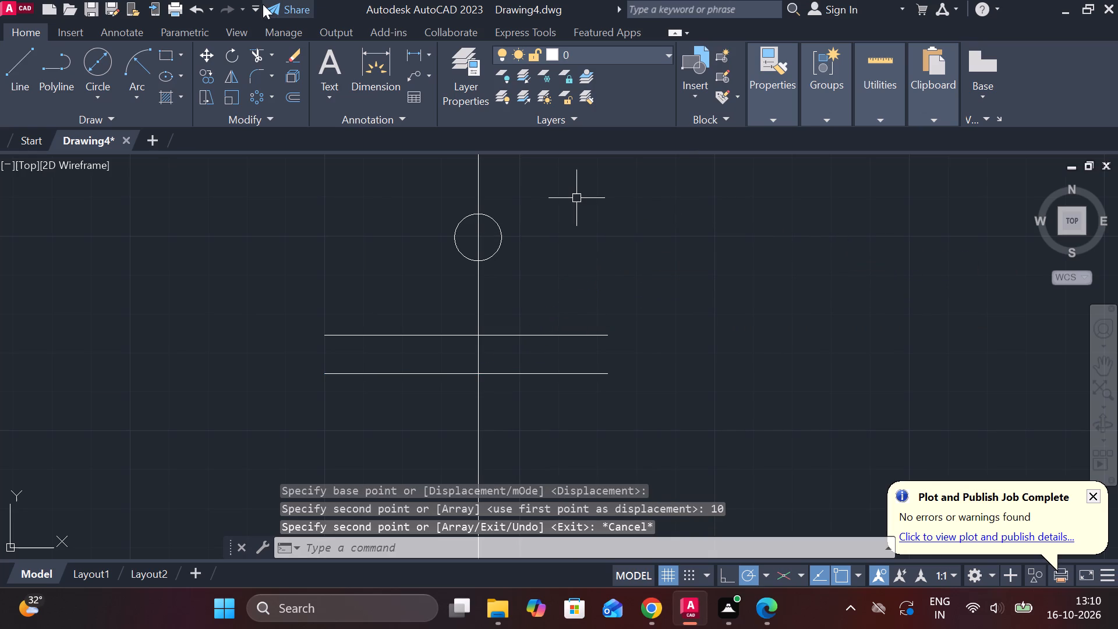
# Start a new line for the part with the 12-diameter circle.
pyautogui.click(21, 77)
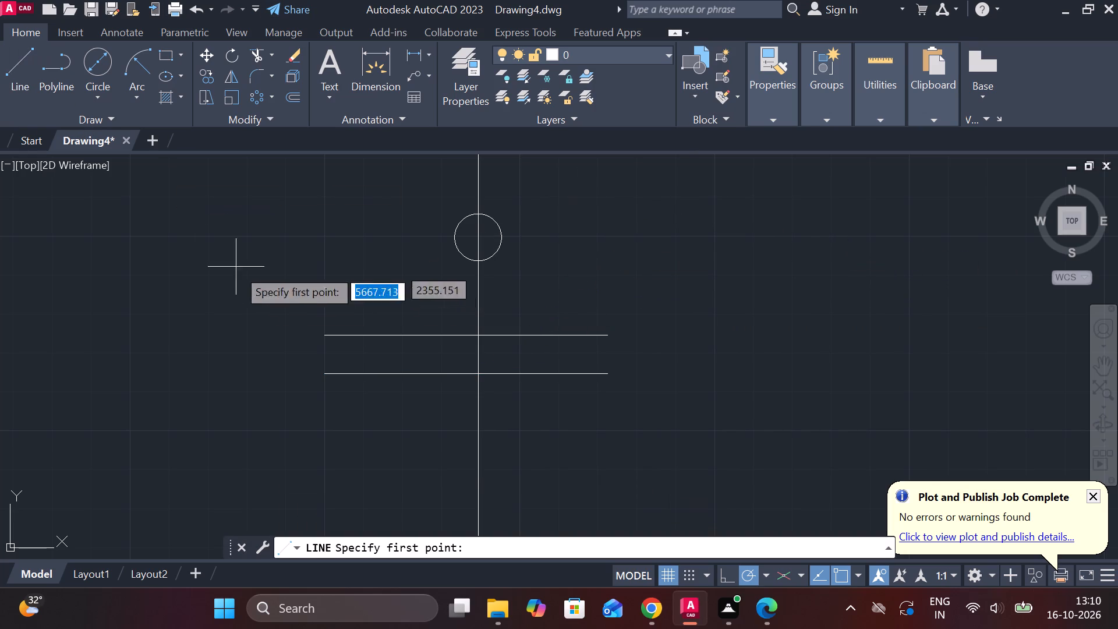
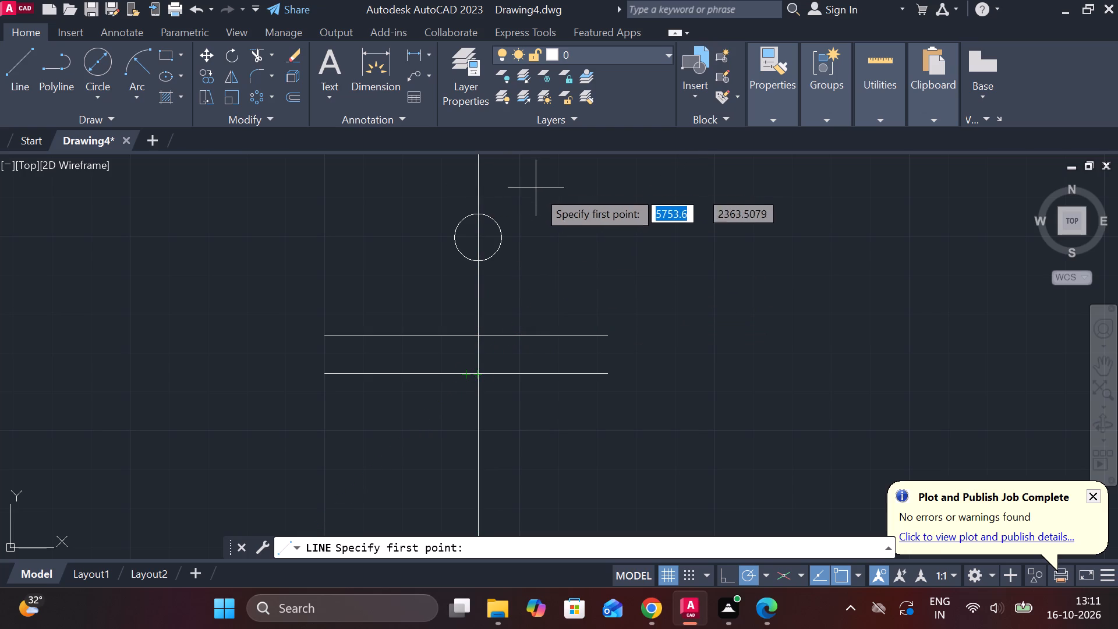
# Abandon the line in progress and erase the upper of the two horizontal lines below the circle.
pyautogui.click(553, 337)
pyautogui.press('Escape')
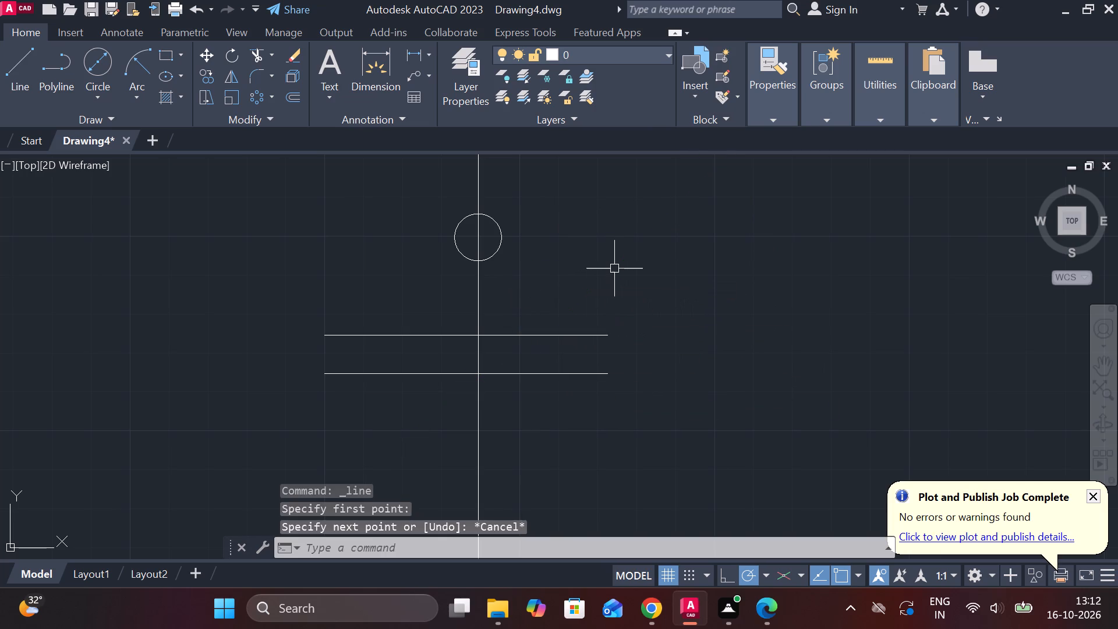
pyautogui.click(555, 333)
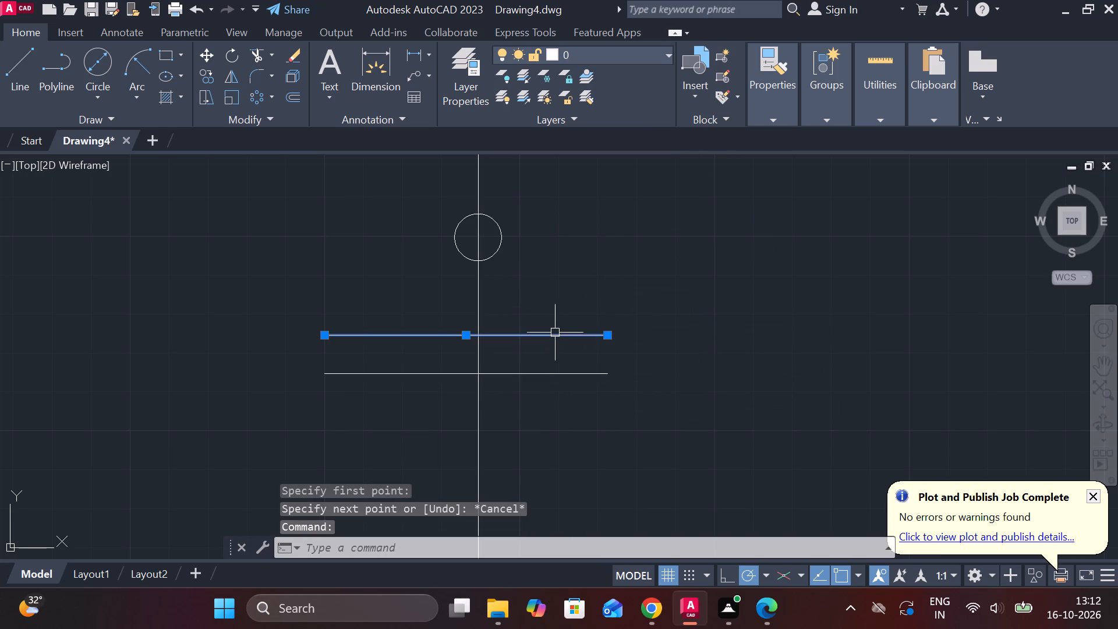
pyautogui.press('Delete')
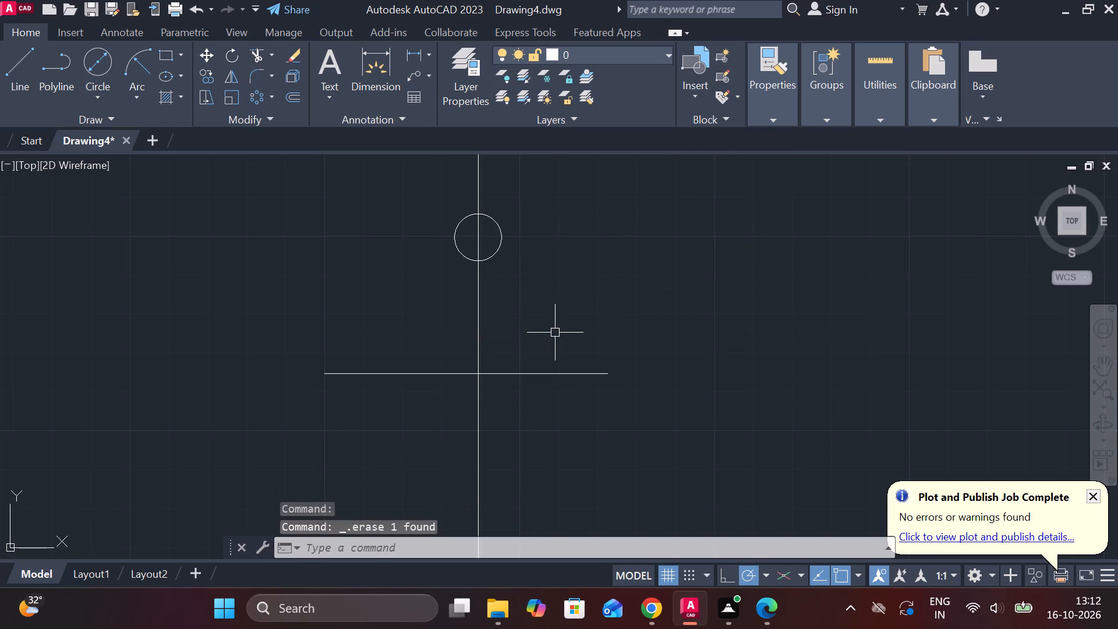
# Copy the remaining horizontal line 83 units straight up along the vertical centreline.
pyautogui.scroll(-2, 532, 249)
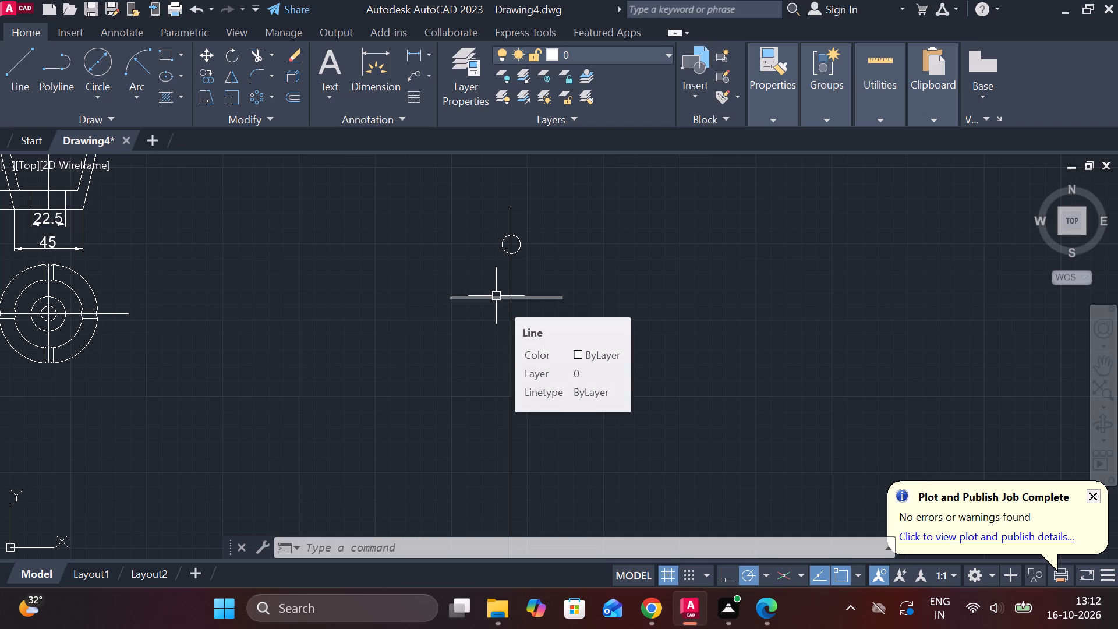
pyautogui.click(493, 301)
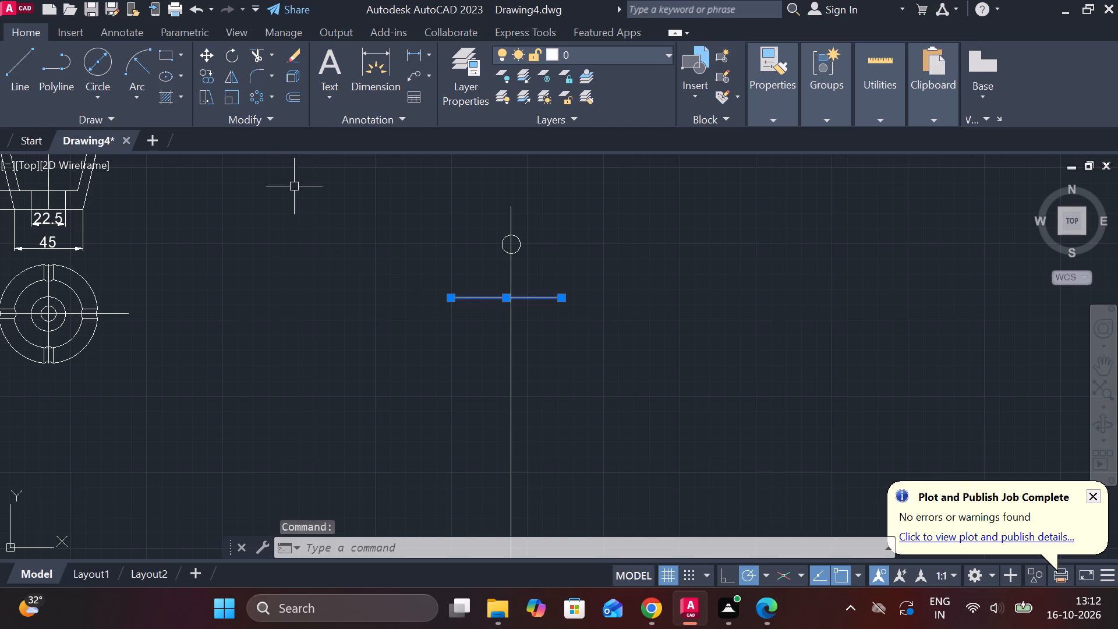
pyautogui.click(207, 74)
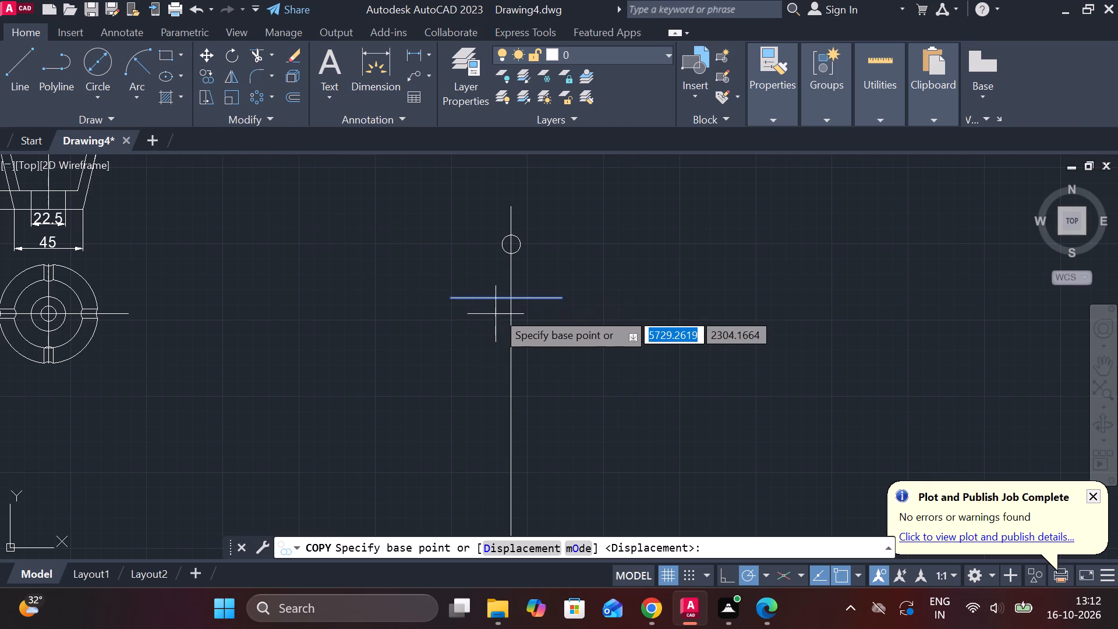
pyautogui.click(512, 298)
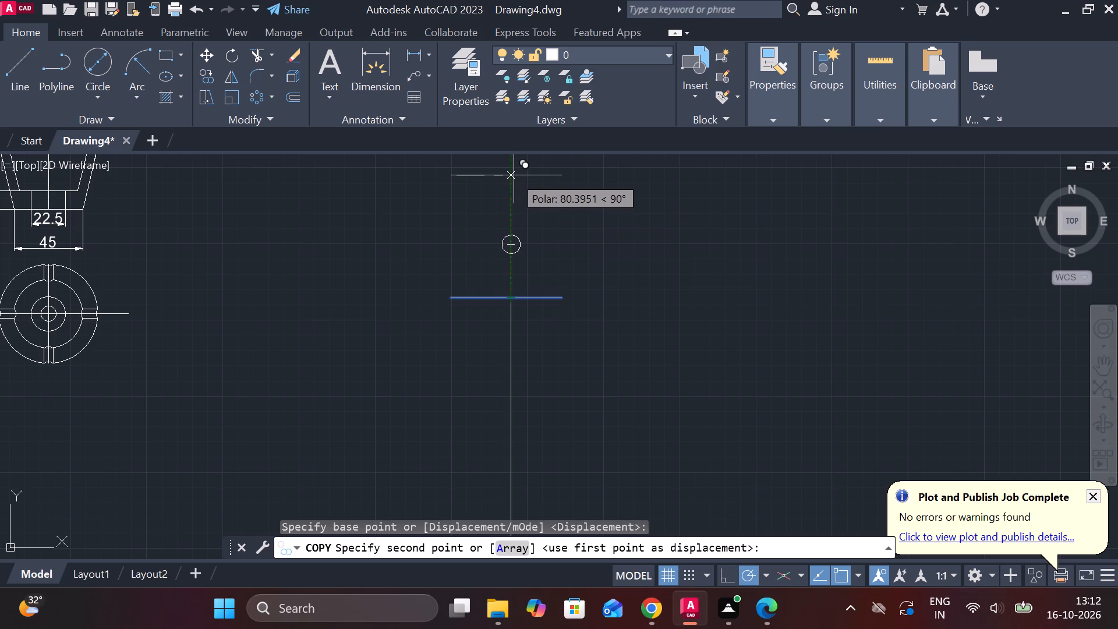
pyautogui.press('8')
pyautogui.press('3')
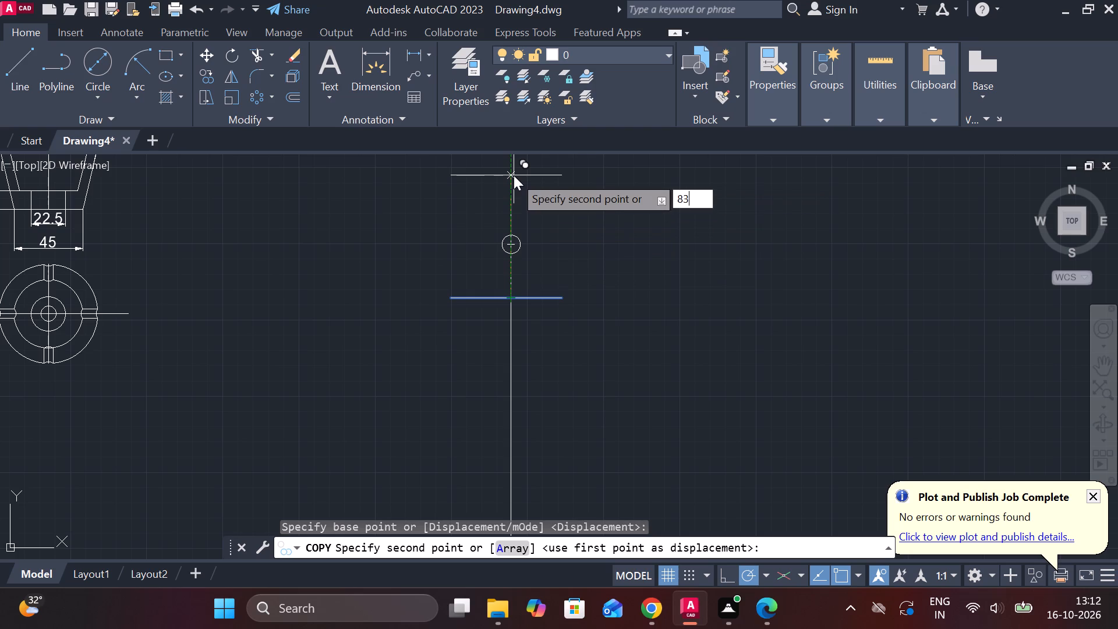
pyautogui.press('Return')
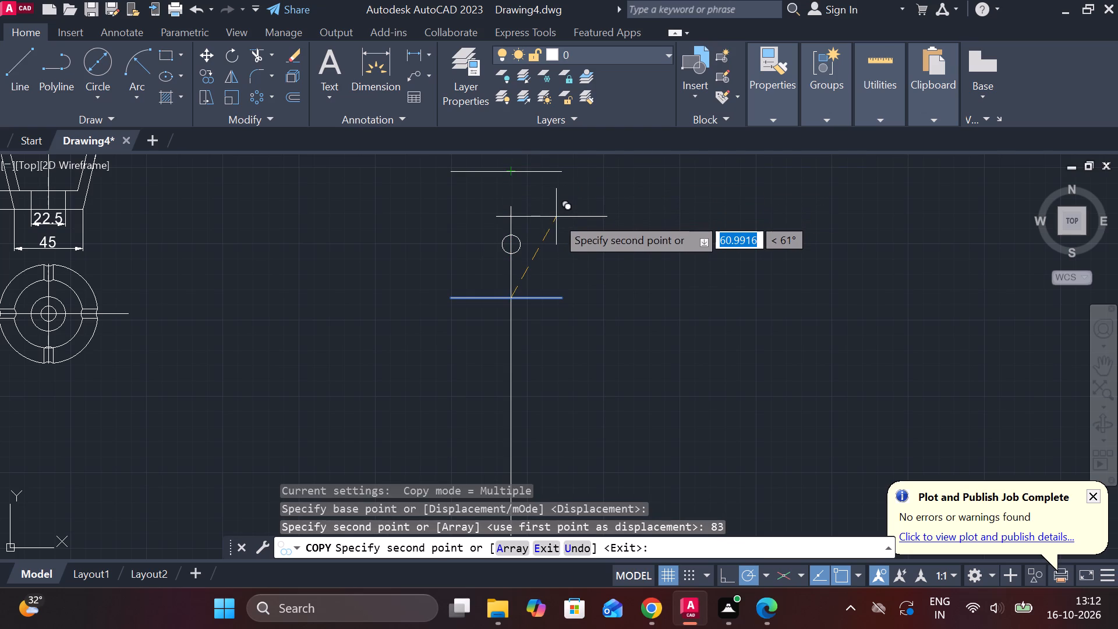
pyautogui.press('Escape')
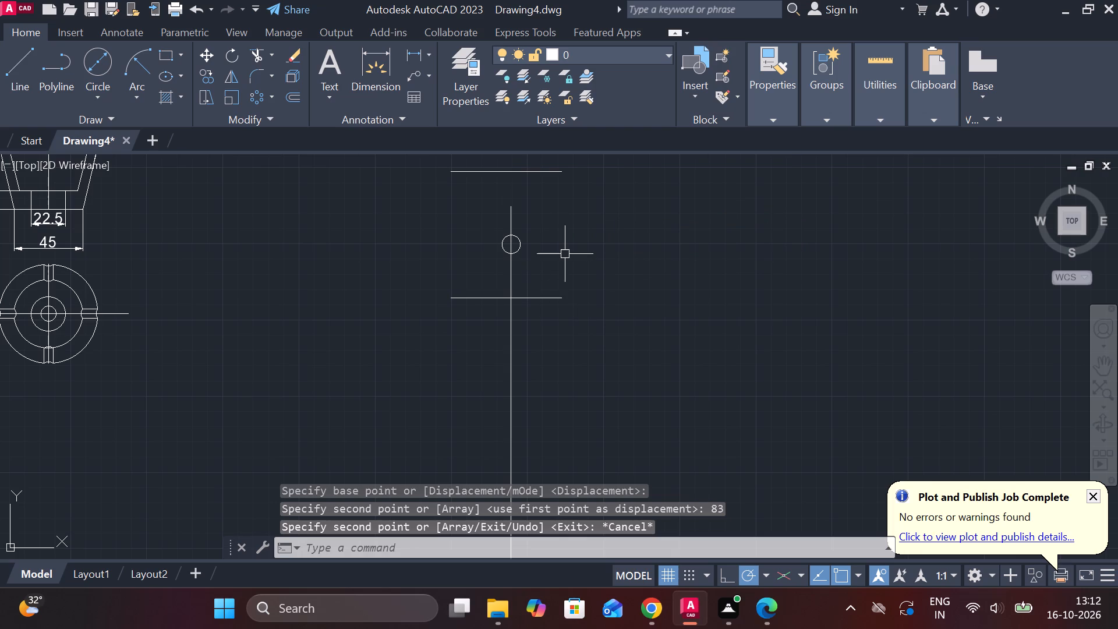
# Extend the vertical centreline up to the top horizontal line.
pyautogui.write('EX')
pyautogui.press('Return')
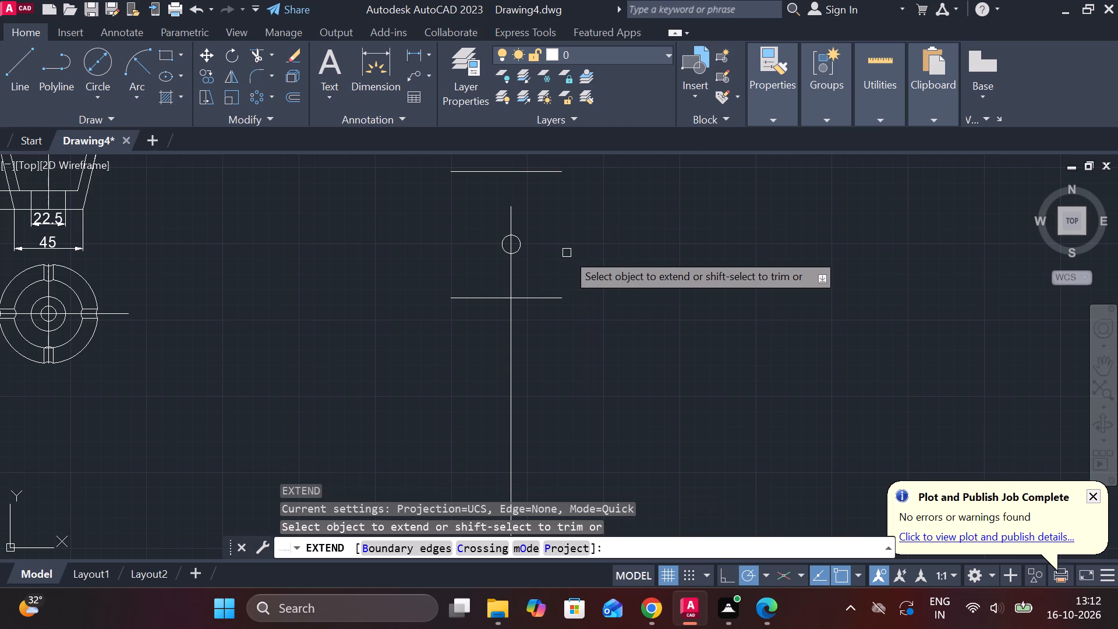
pyautogui.click(511, 221)
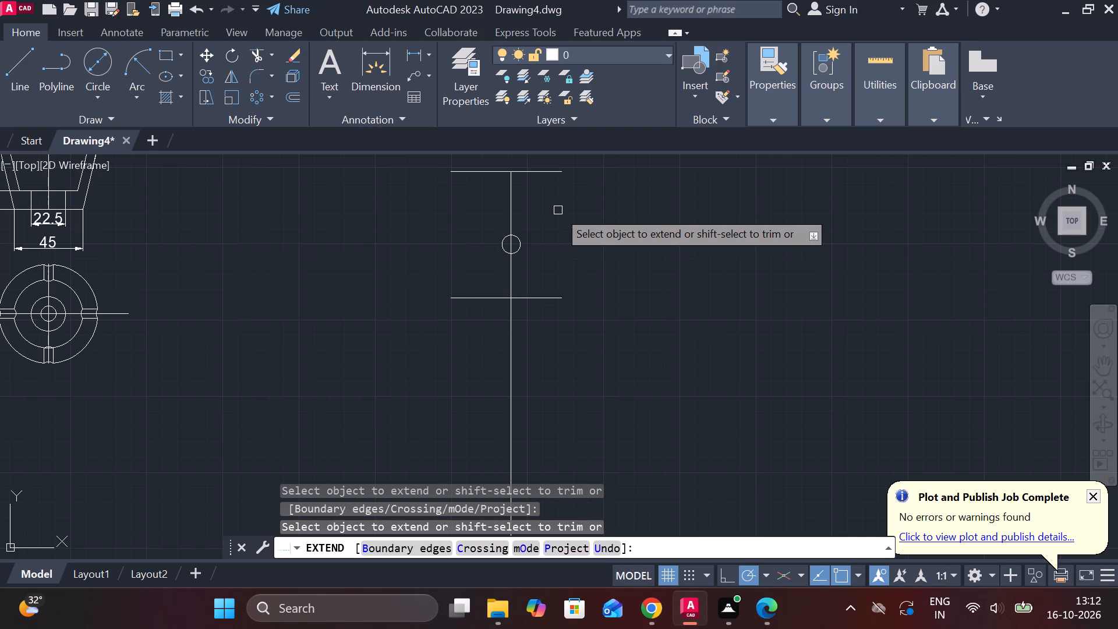
pyautogui.press('Escape')
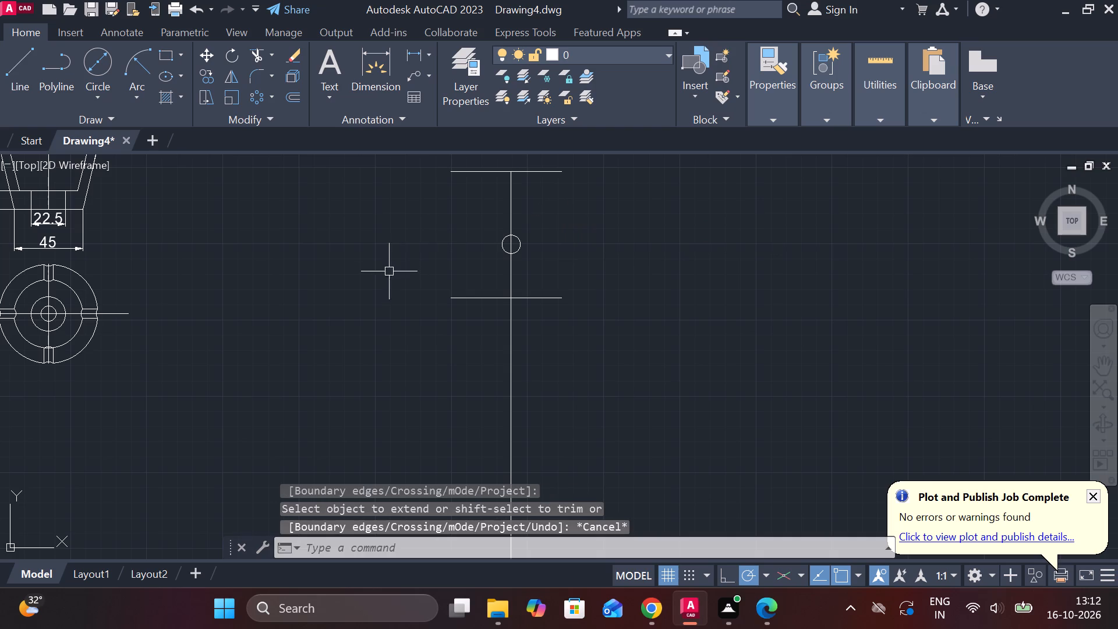
# Copy the top horizontal line 25 units straight down along the centreline.
pyautogui.click(494, 172)
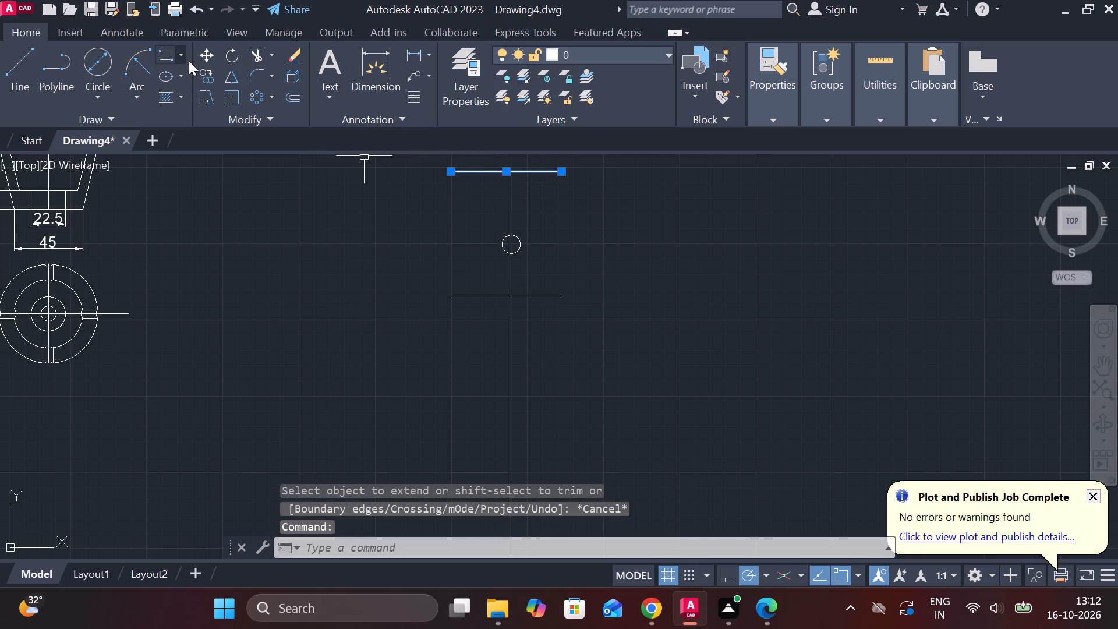
pyautogui.click(210, 70)
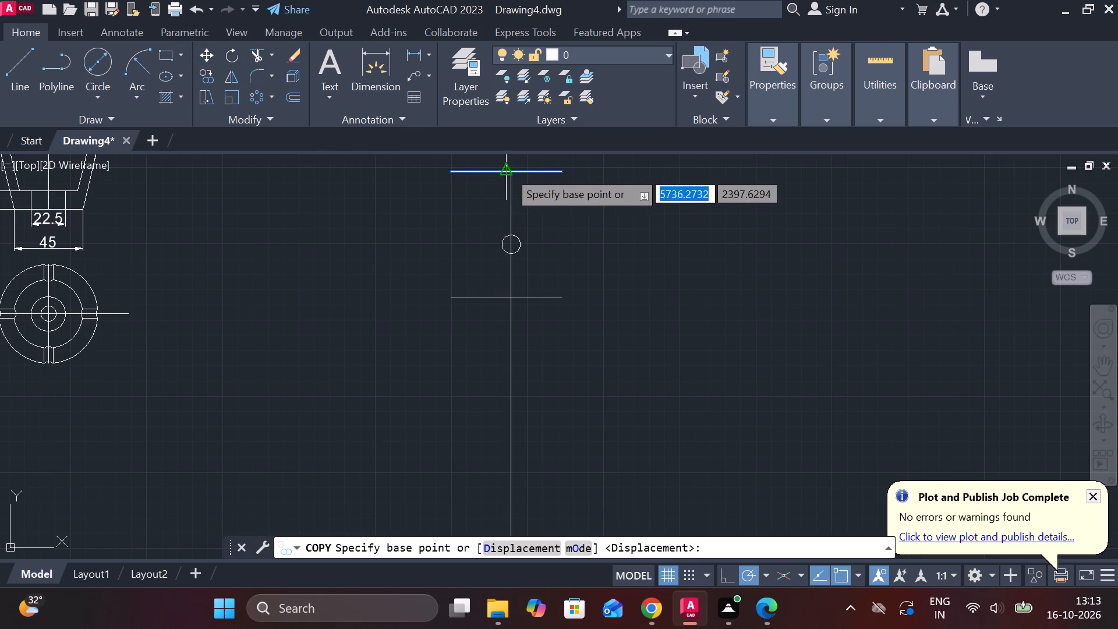
pyautogui.click(516, 172)
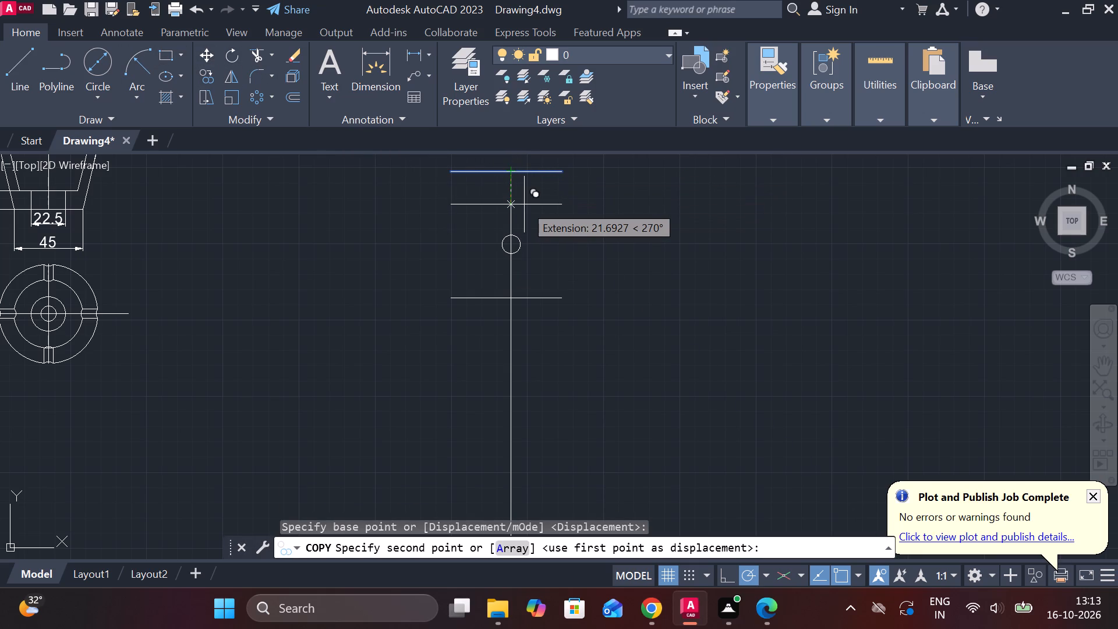
pyautogui.press('2')
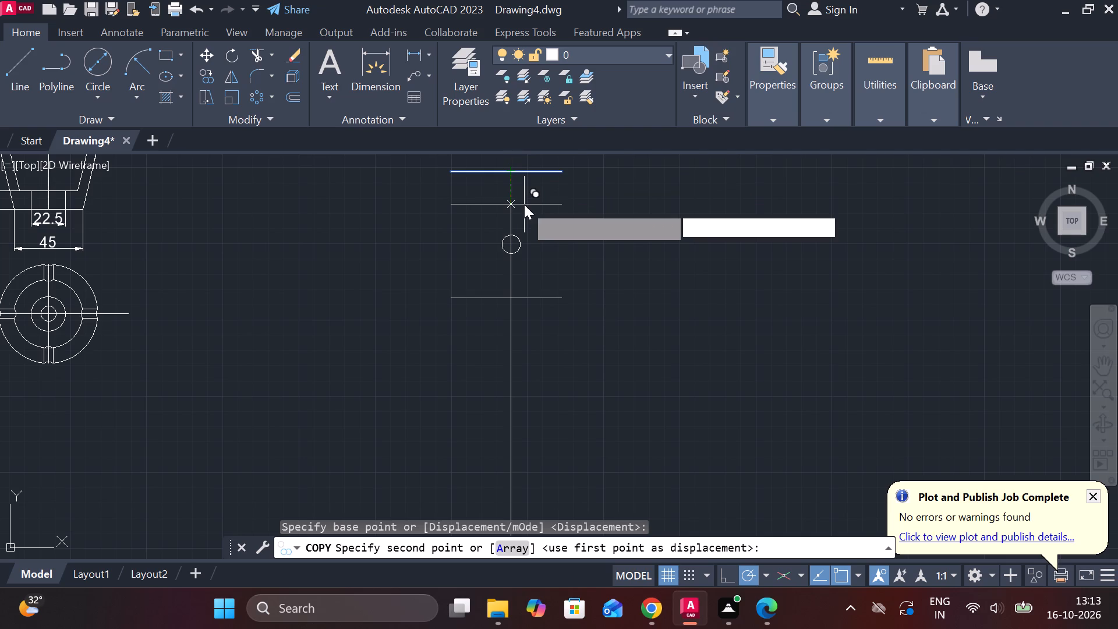
pyautogui.press('5')
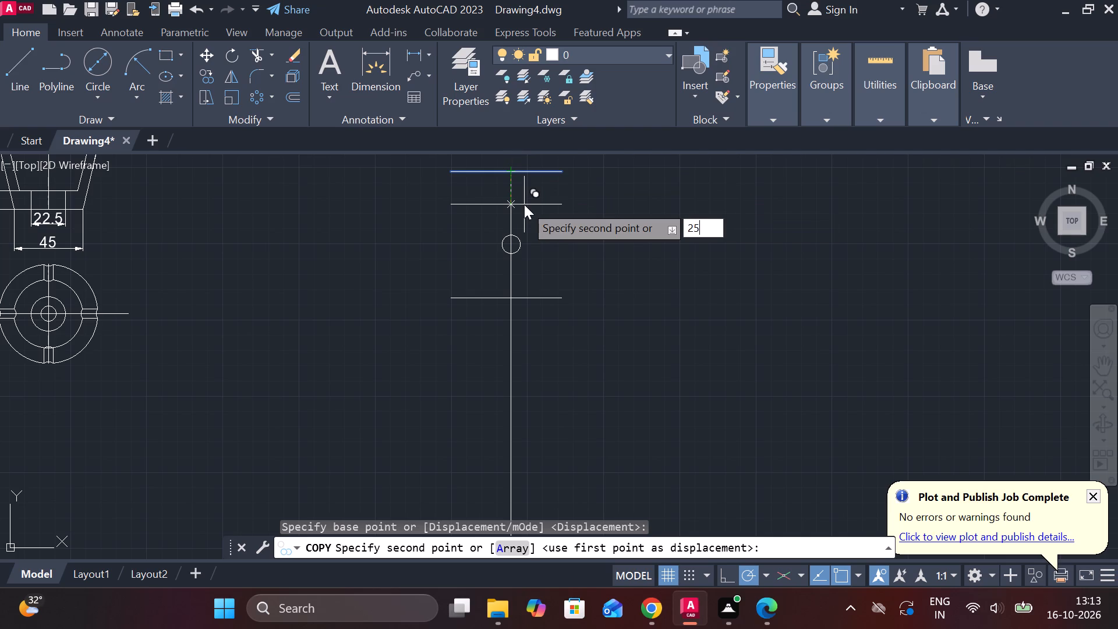
pyautogui.press('Return')
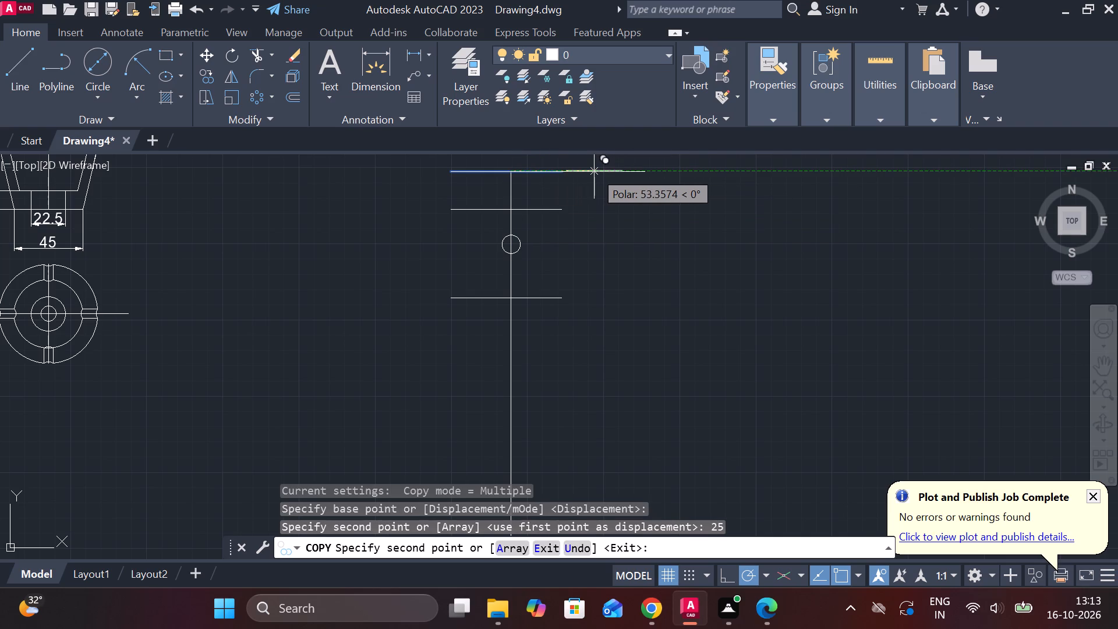
pyautogui.press('Escape')
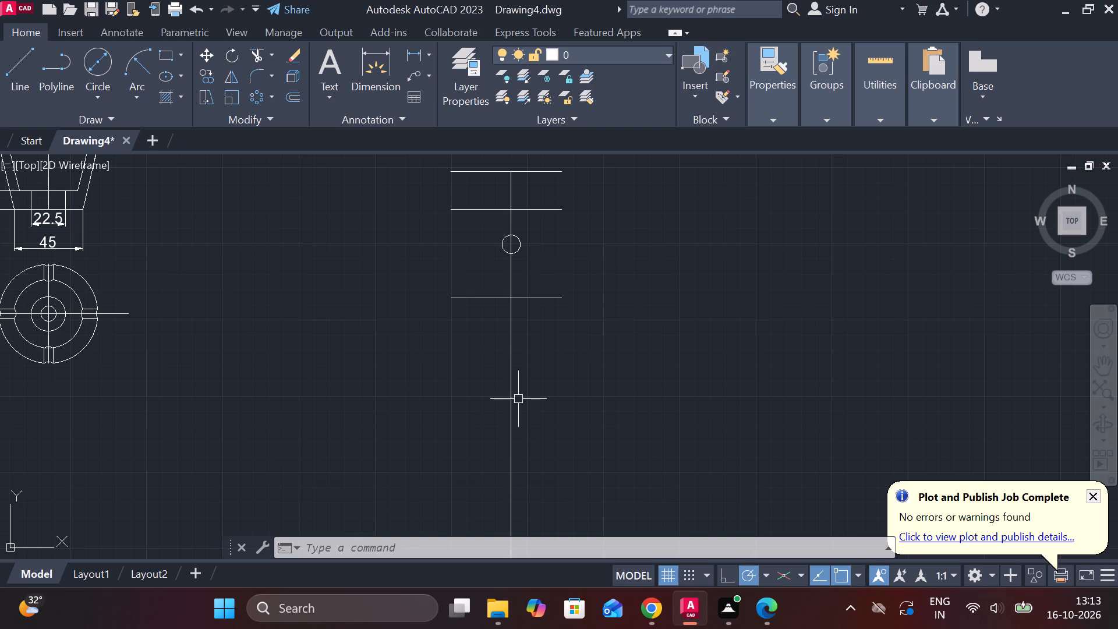
# Copy the vertical centreline 32.5 units horizontally to each side to form the part's side edges.
pyautogui.click(513, 405)
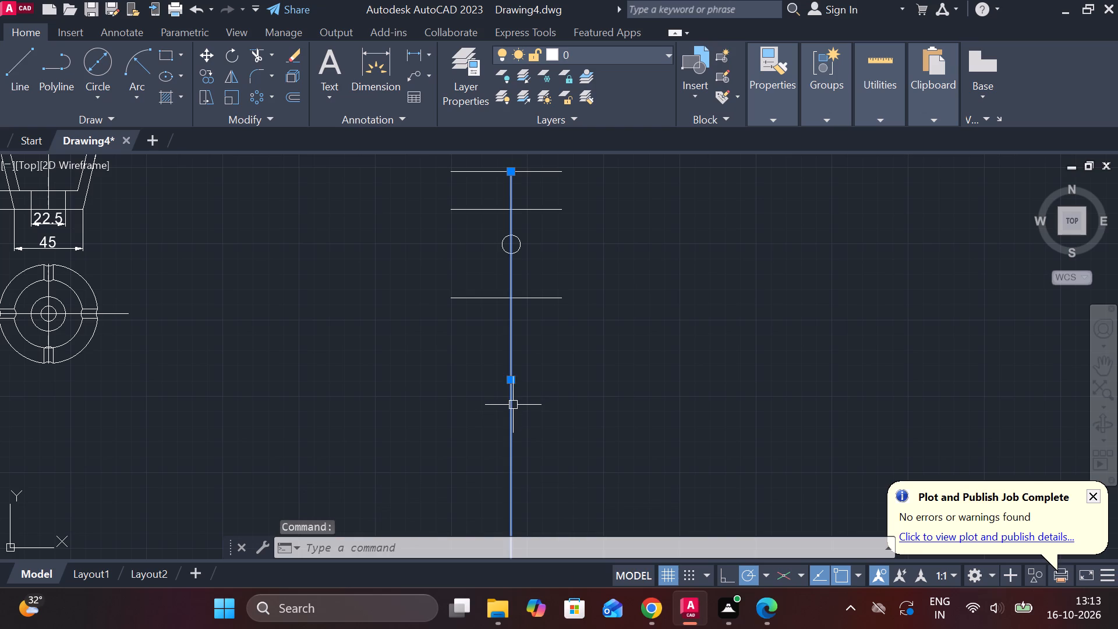
pyautogui.click(211, 73)
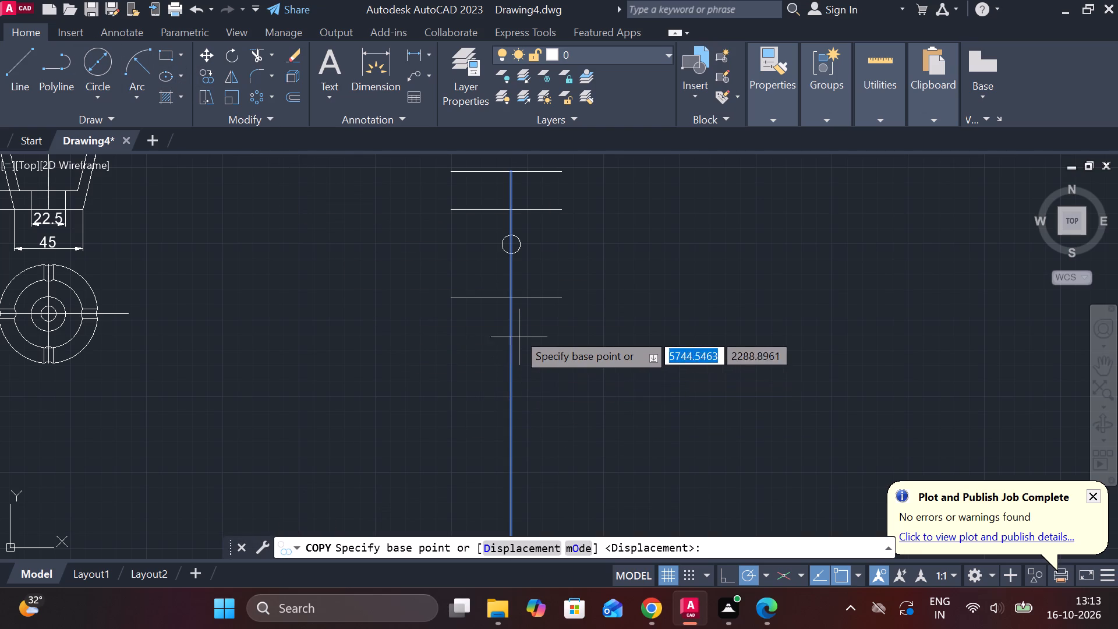
pyautogui.click(511, 296)
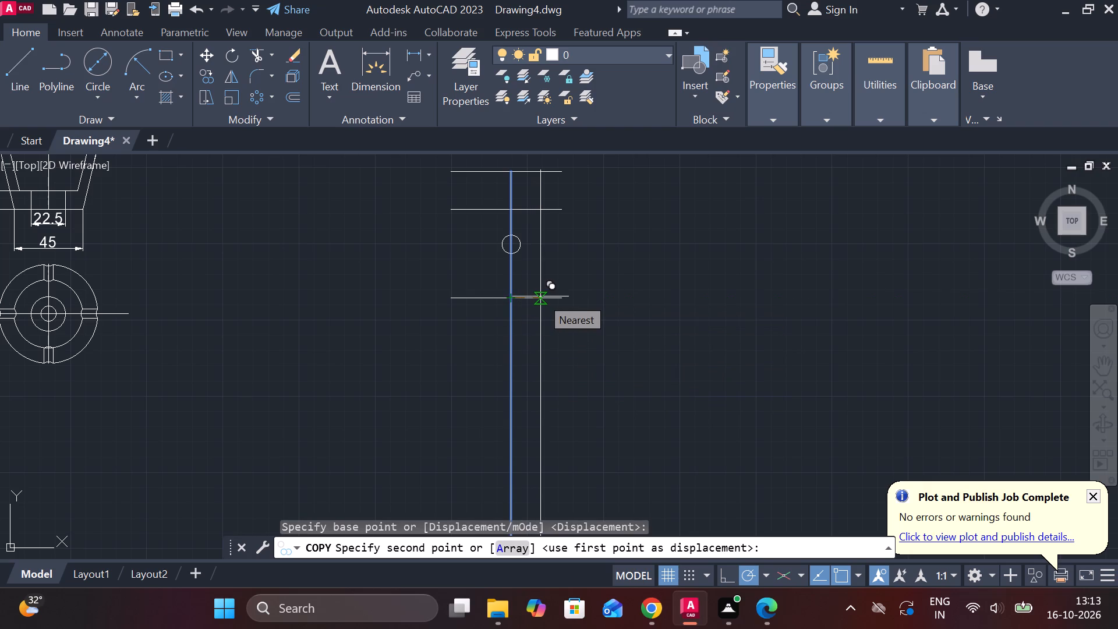
pyautogui.write('32')
pyautogui.write('.5')
pyautogui.press('Return')
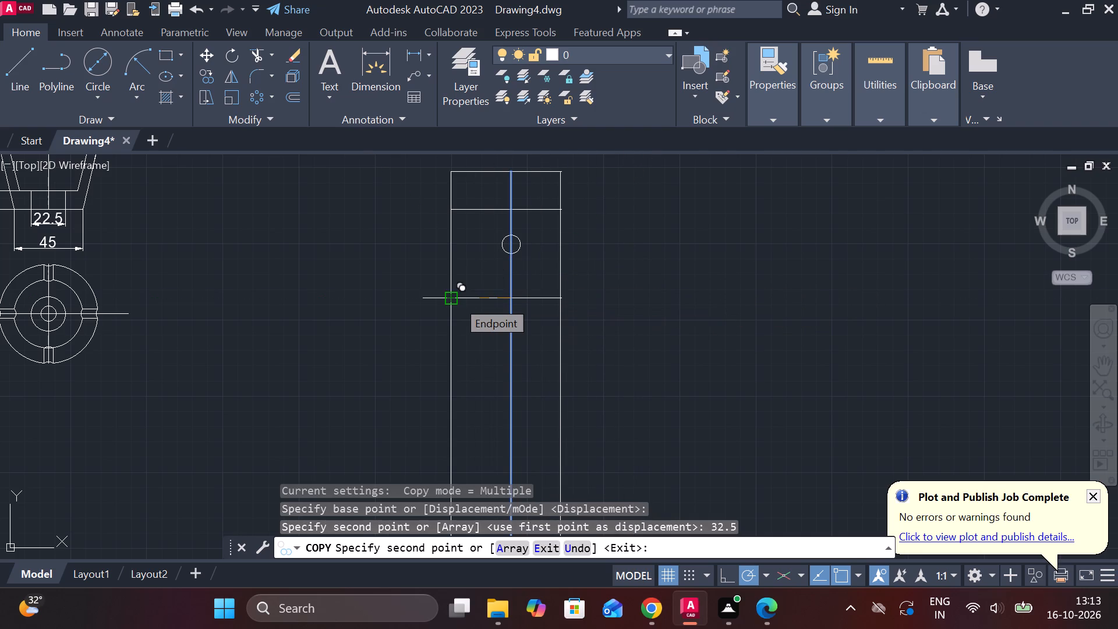
pyautogui.press('3')
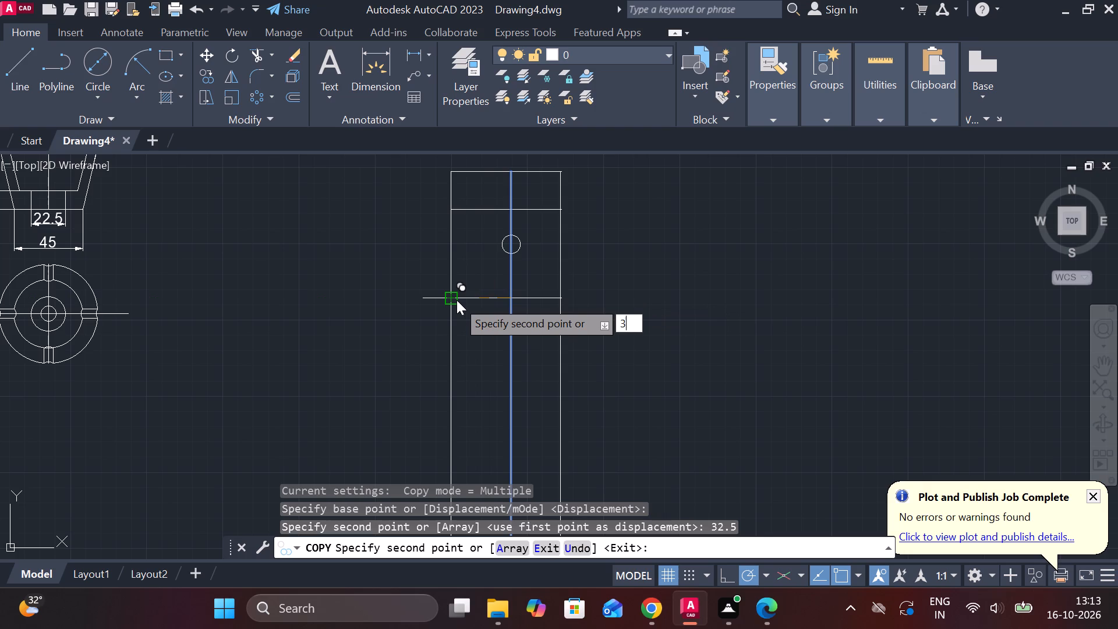
pyautogui.press('2')
pyautogui.write('.5')
pyautogui.press('Return')
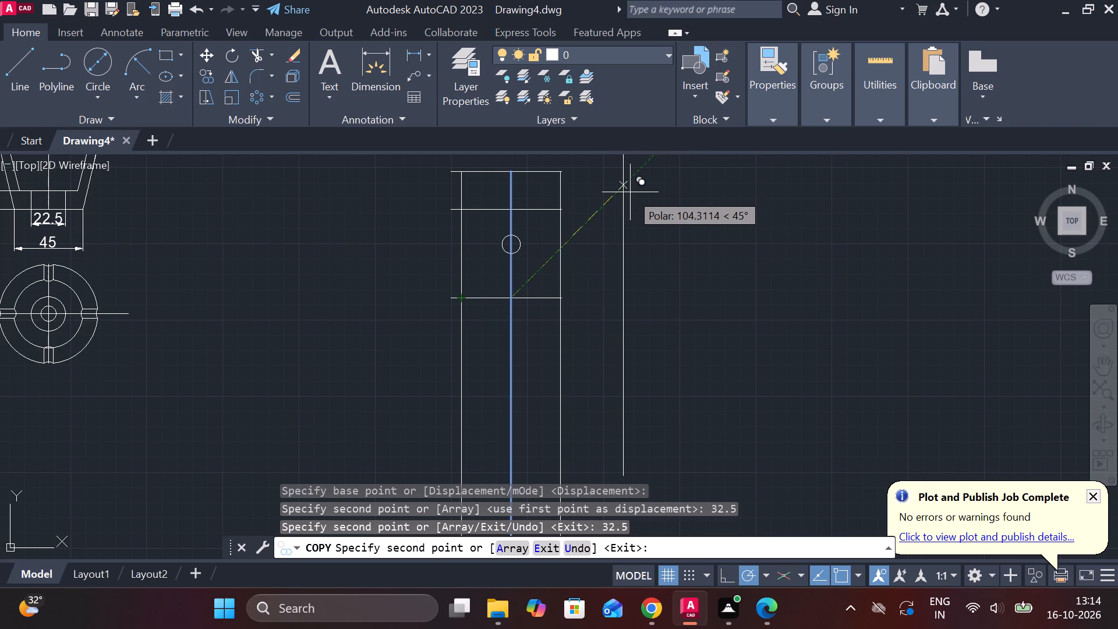
pyautogui.scroll(-2, 630, 192)
pyautogui.press('Escape')
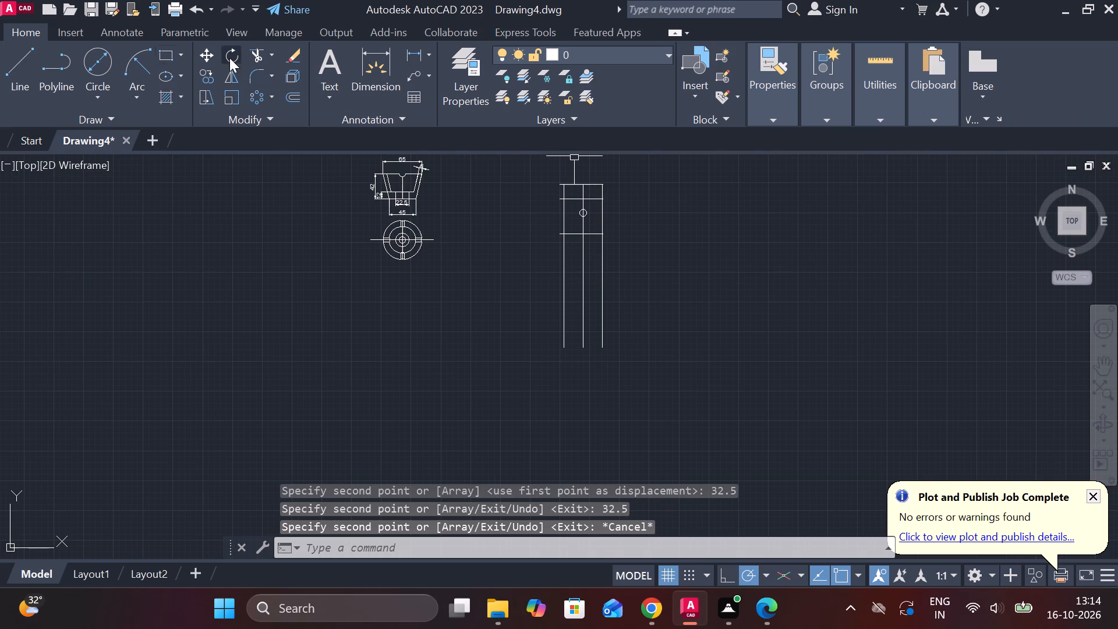
# Trim both side edges of the part where they run below the bottom horizontal line.
pyautogui.click(257, 52)
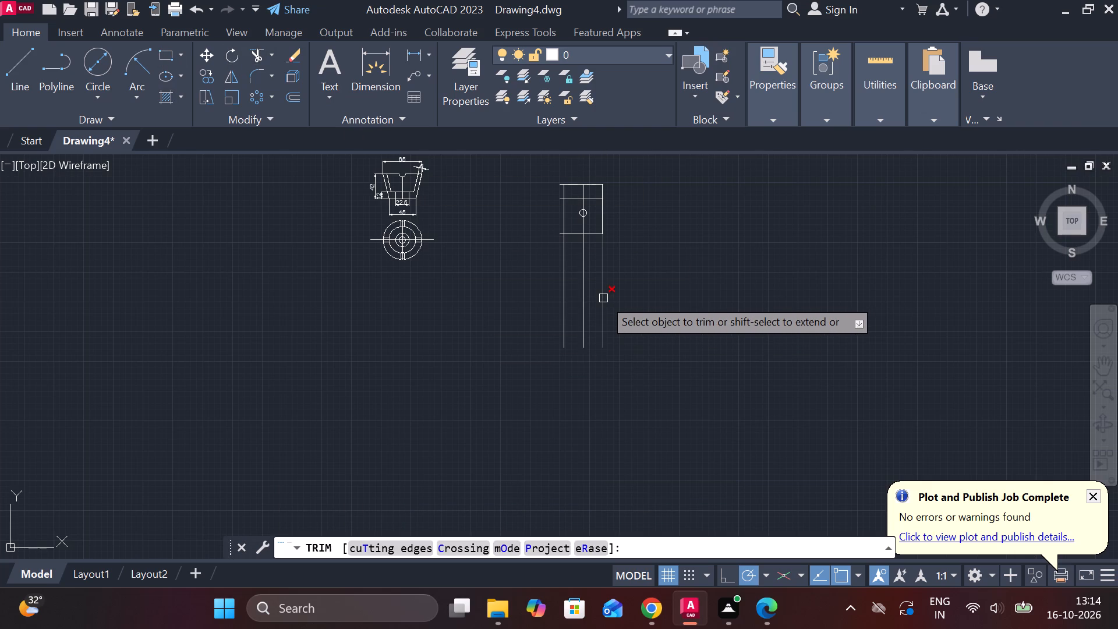
pyautogui.click(603, 298)
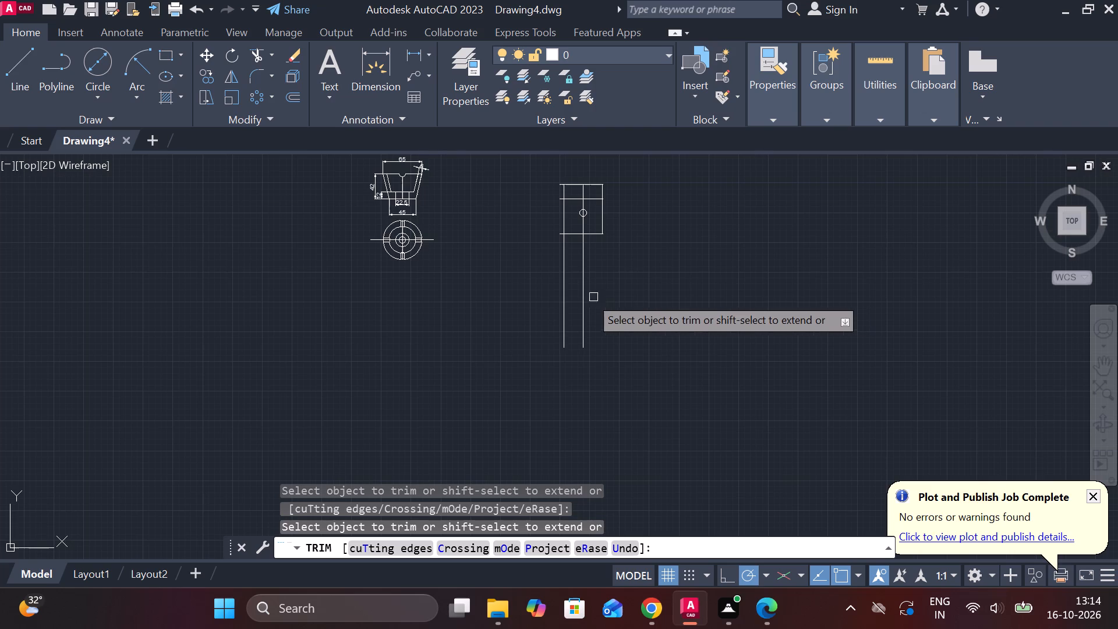
pyautogui.click(562, 289)
# Trim the overhanging ends of the three horizontal lines beyond the part's left side edge.
pyautogui.scroll(2, 671, 192)
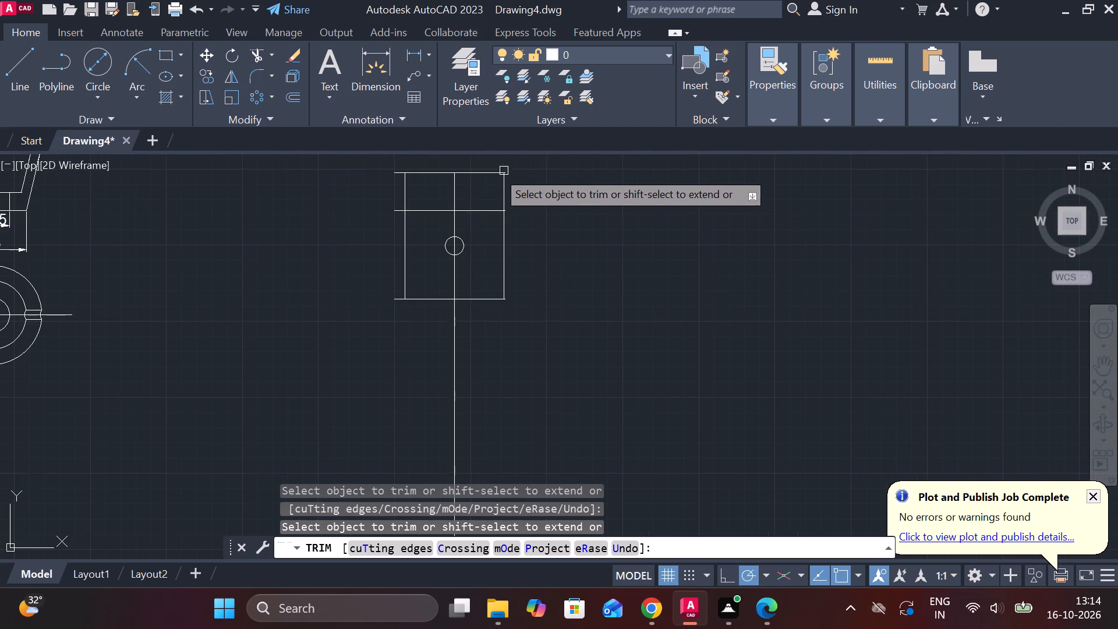
pyautogui.click(390, 171)
pyautogui.click(390, 207)
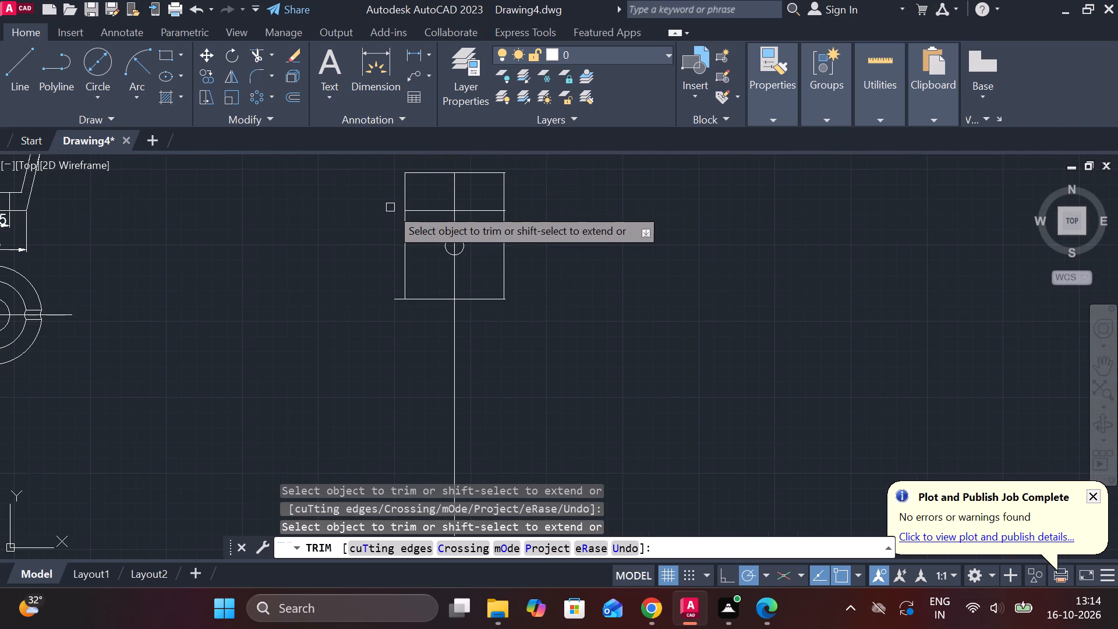
pyautogui.click(392, 296)
# Trim the overhanging ends of the three horizontal lines beyond the part's right side edge.
pyautogui.scroll(3, 522, 152)
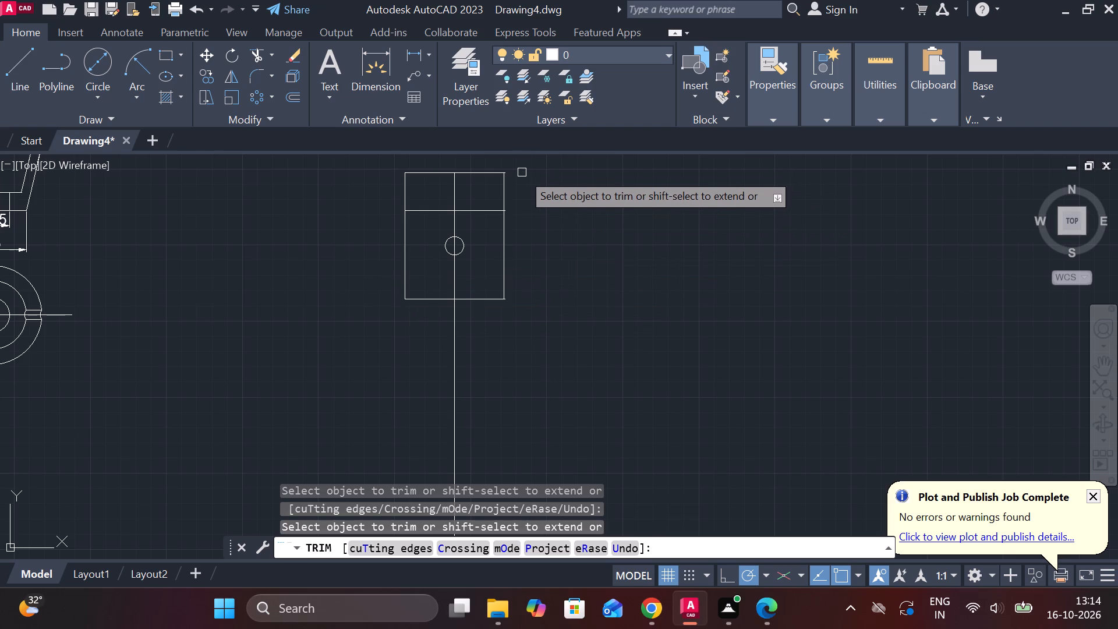
pyautogui.scroll(3, 523, 179)
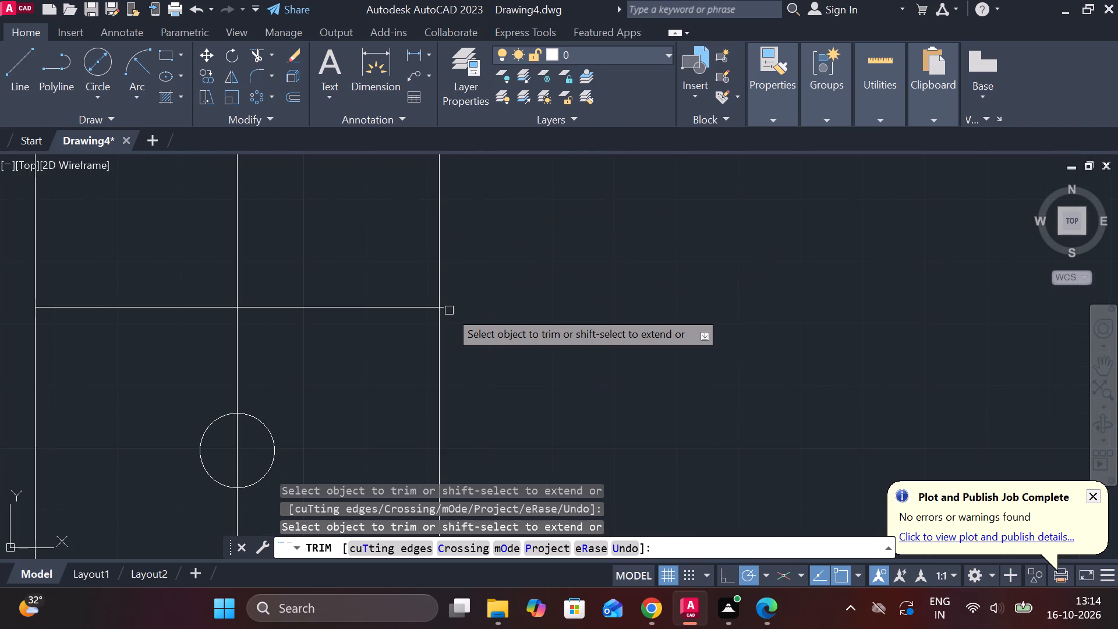
pyautogui.scroll(3, 458, 301)
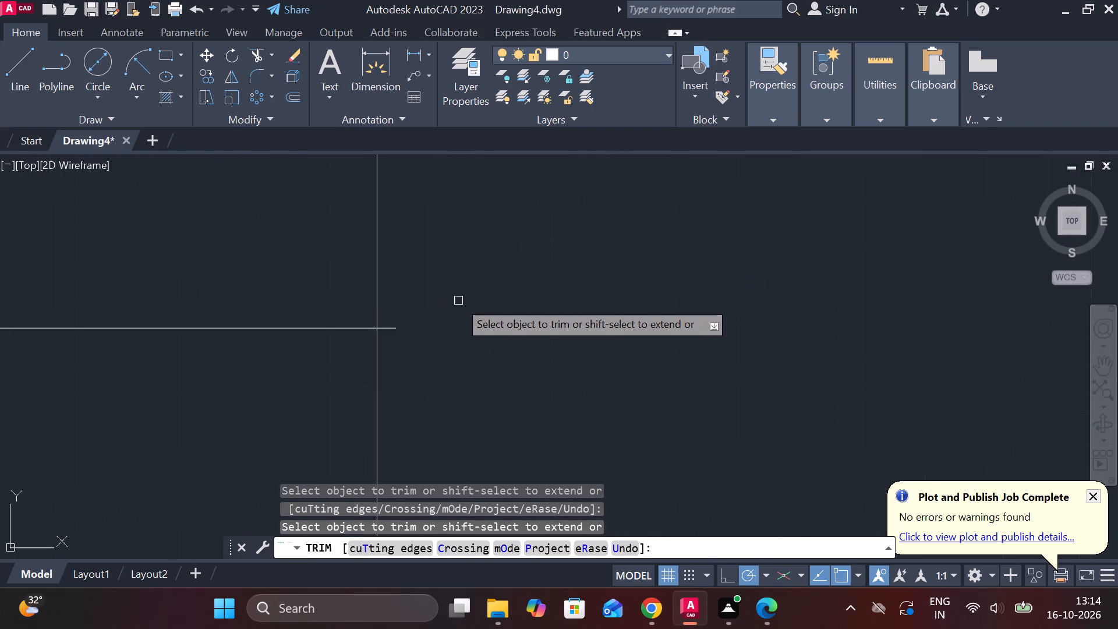
pyautogui.click(397, 331)
pyautogui.scroll(-5, 427, 274)
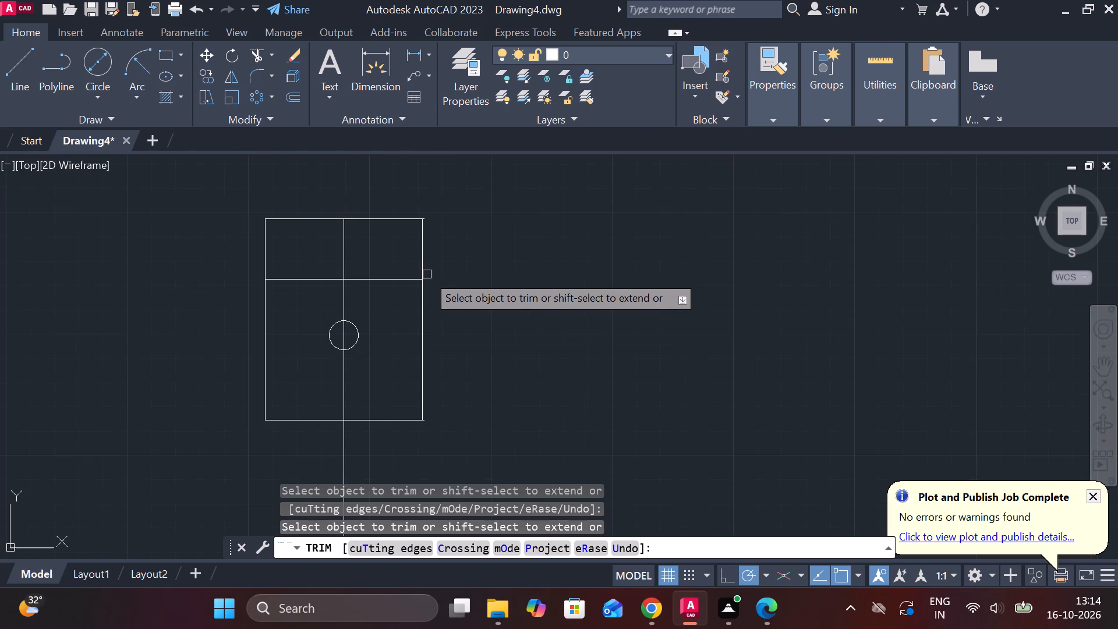
pyautogui.scroll(3, 451, 207)
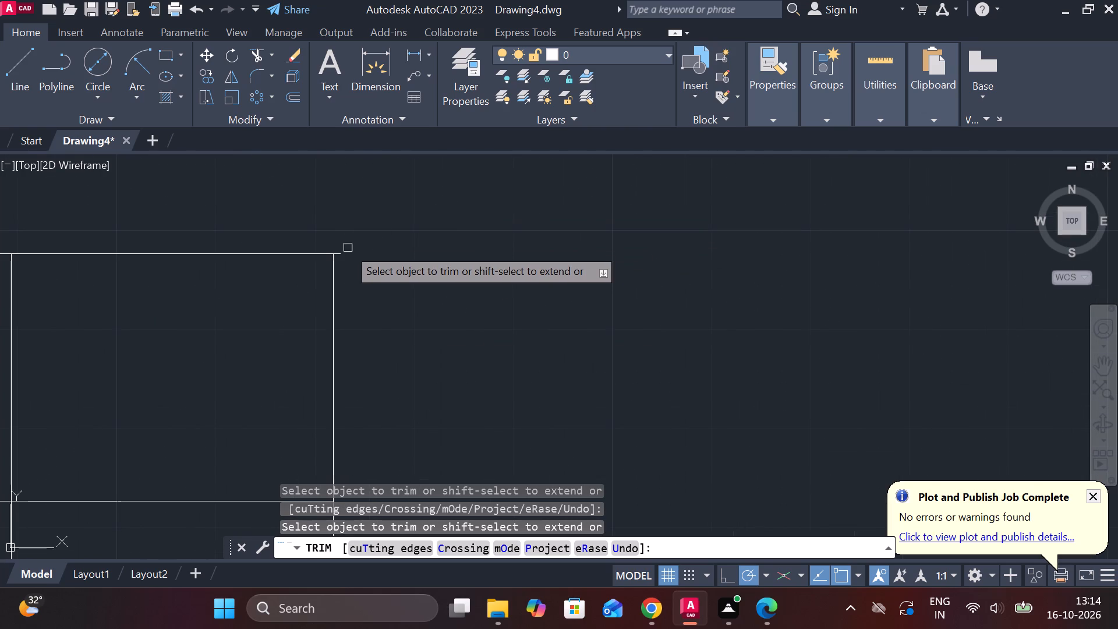
pyautogui.click(342, 256)
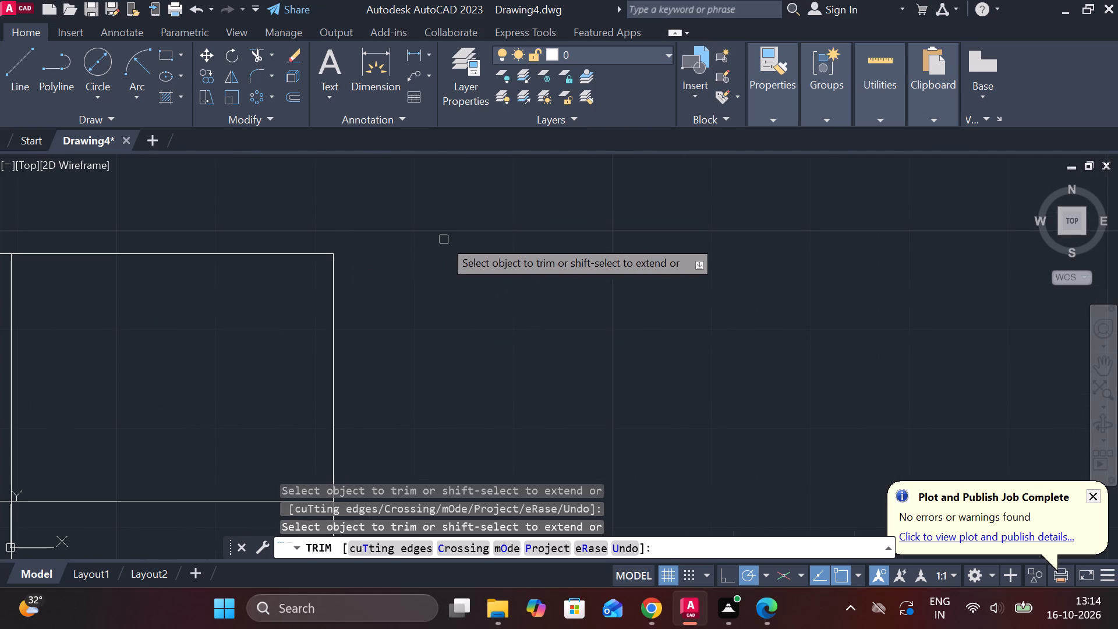
pyautogui.scroll(-4, 444, 239)
pyautogui.scroll(3, 453, 352)
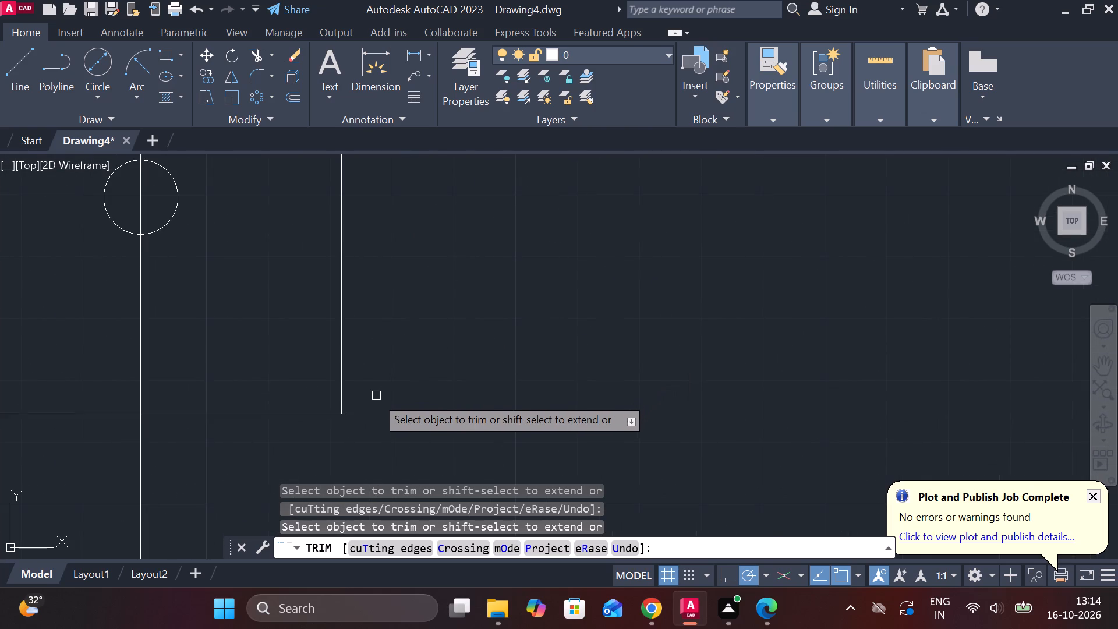
pyautogui.scroll(3, 367, 403)
pyautogui.click(281, 451)
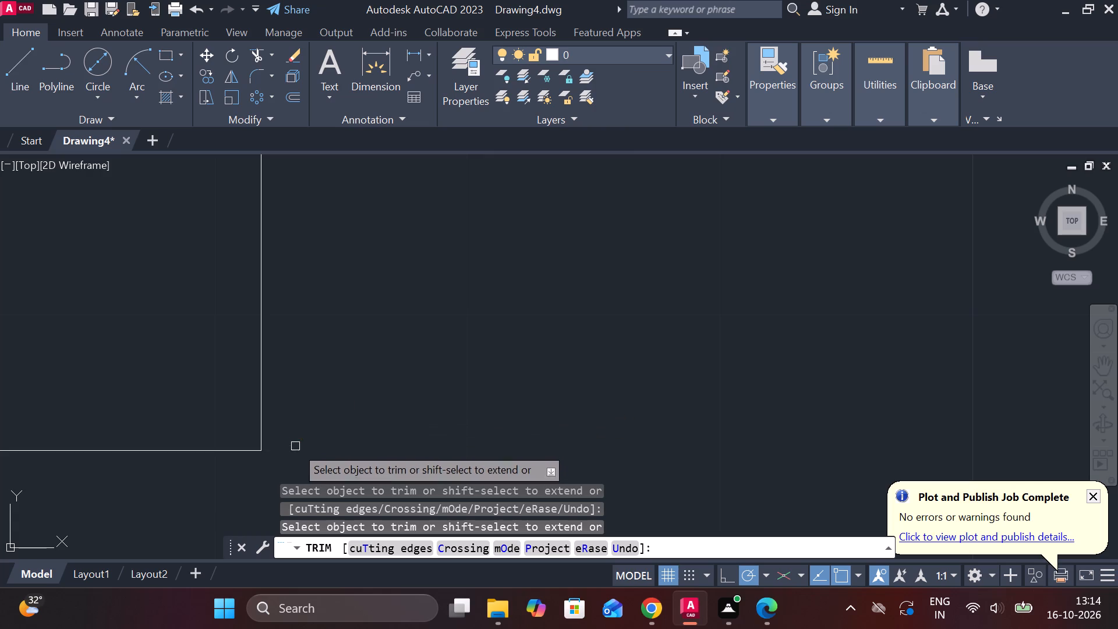
pyautogui.scroll(-5, 317, 416)
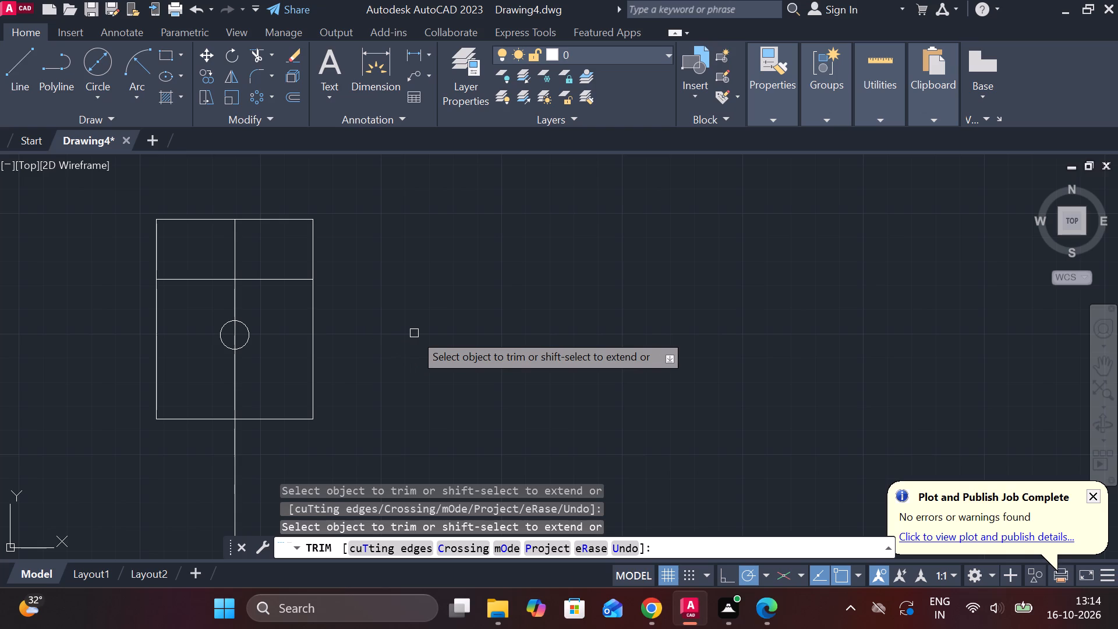
pyautogui.scroll(-1, 355, 270)
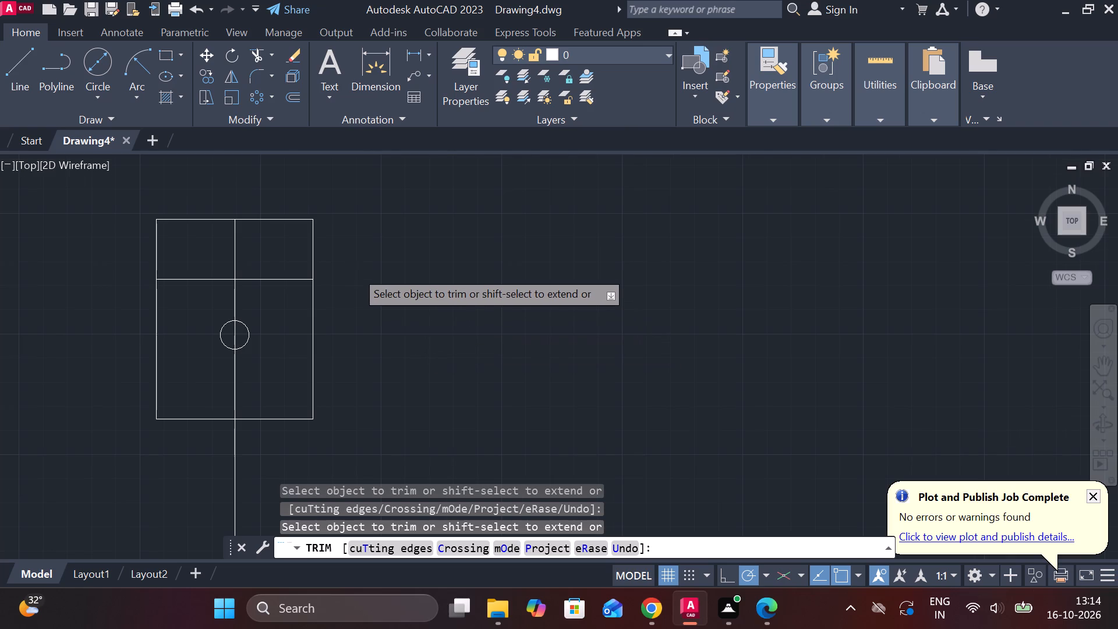
pyautogui.scroll(-1, 119, 260)
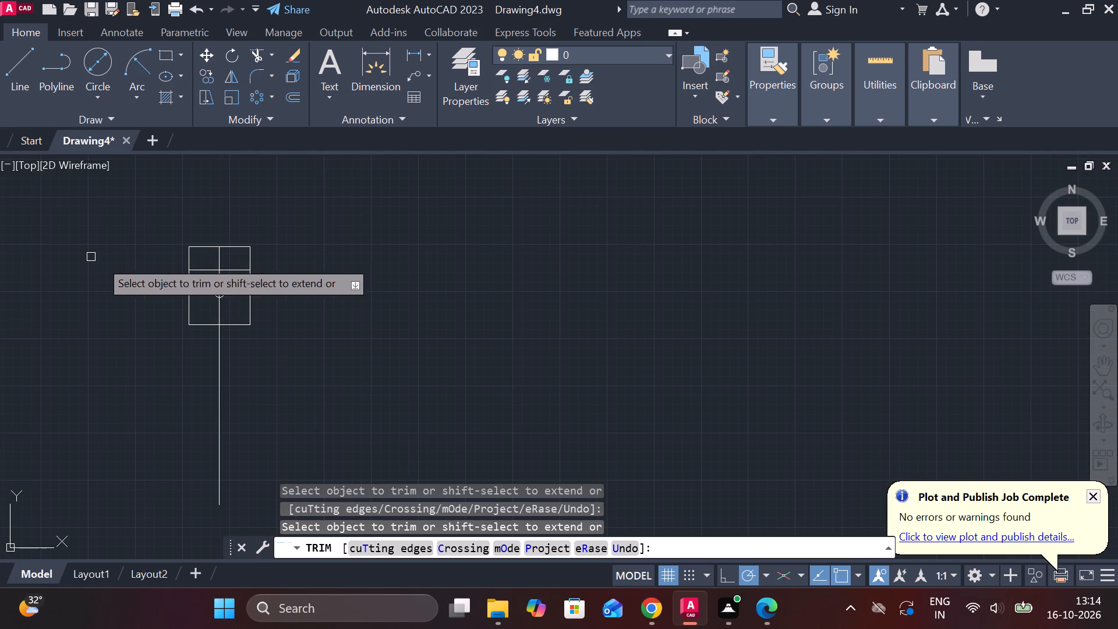
pyautogui.scroll(-1, 559, 319)
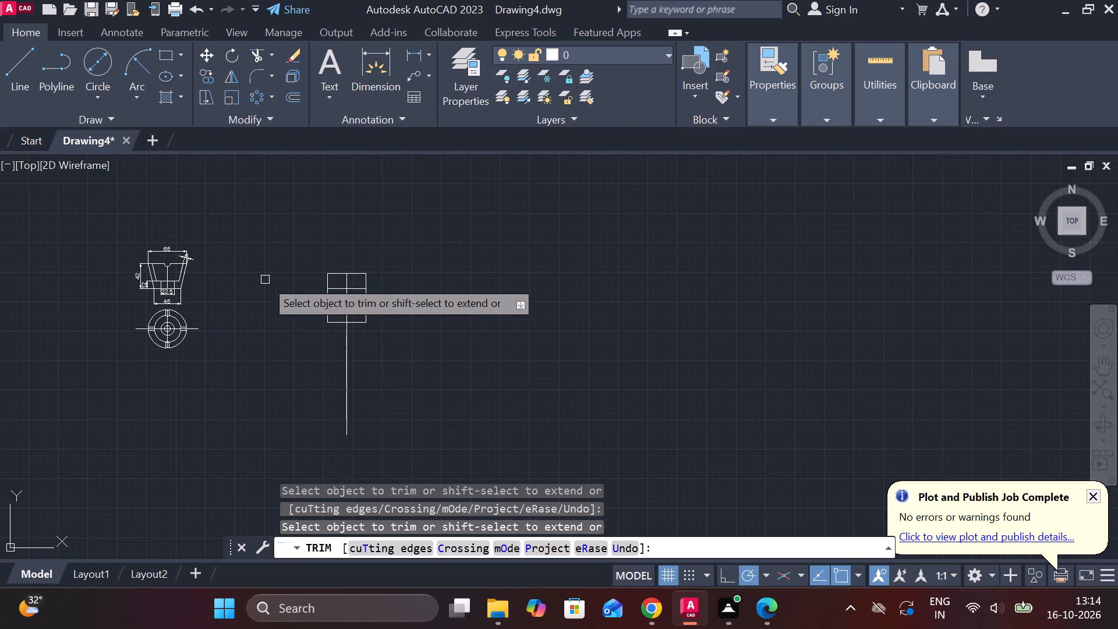
pyautogui.press('Escape')
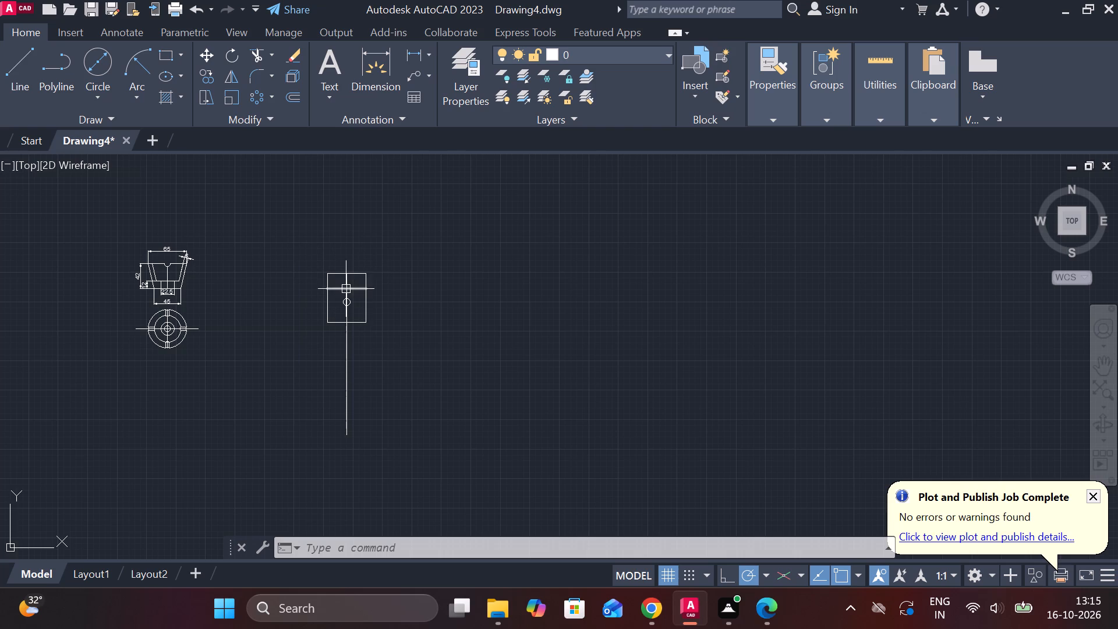
# Copy the part's top horizontal line 12 units straight down along the vertical centreline.
pyautogui.scroll(3, 377, 278)
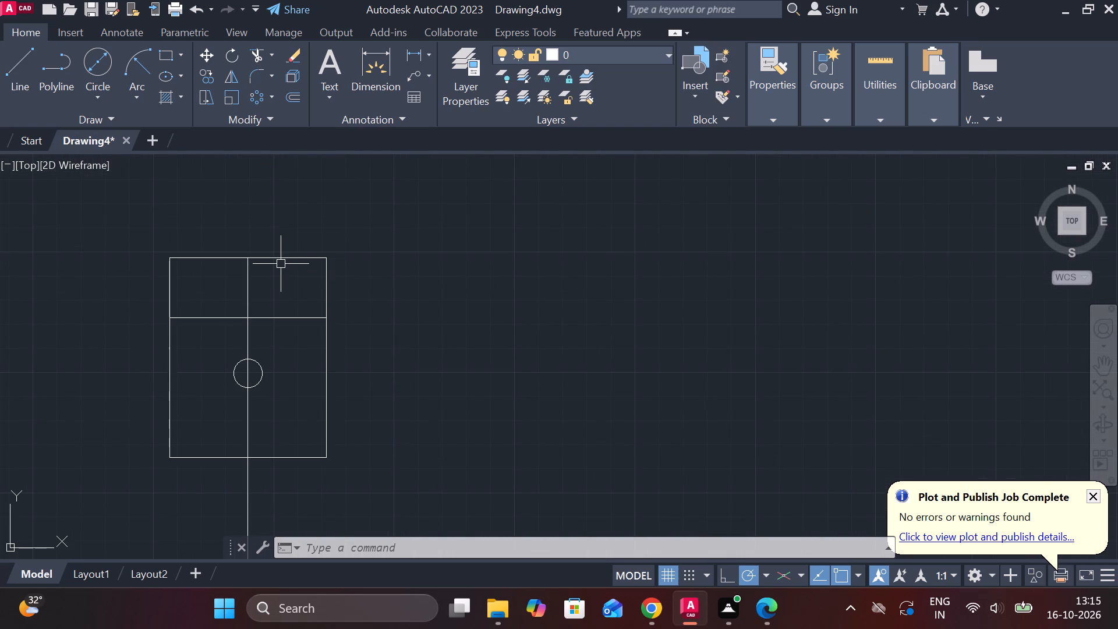
pyautogui.click(287, 256)
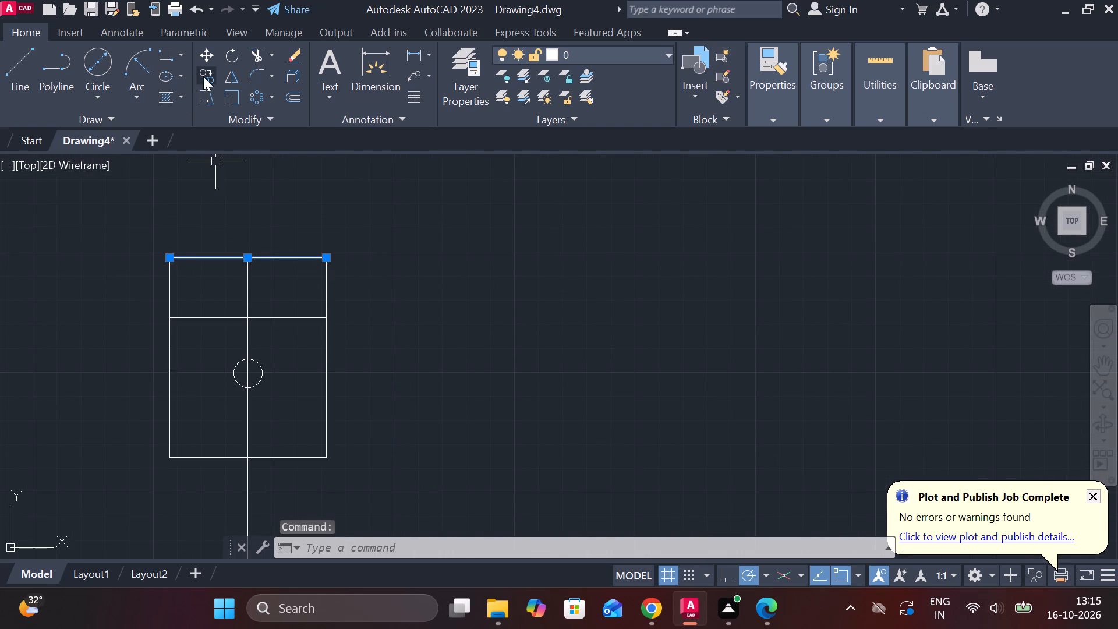
pyautogui.click(203, 76)
pyautogui.click(249, 262)
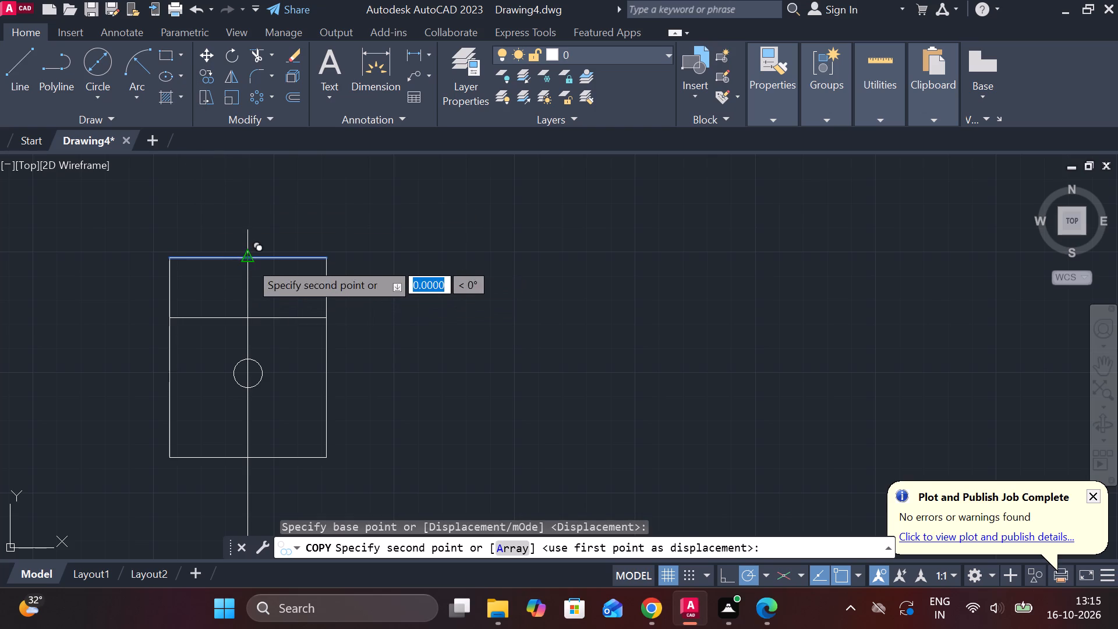
pyautogui.write('12')
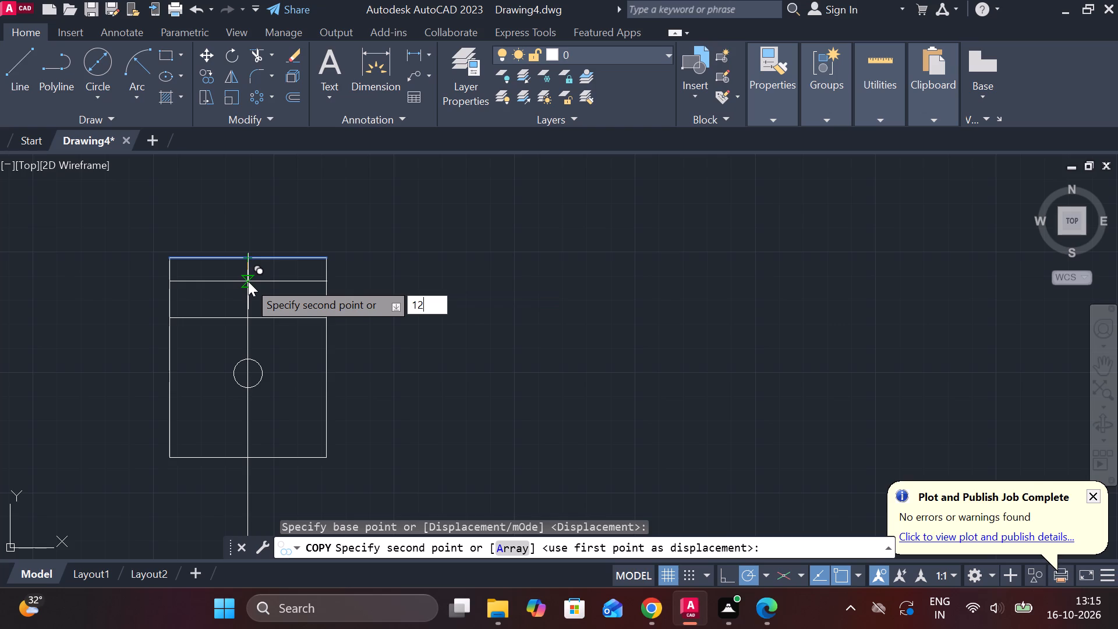
pyautogui.press('Return')
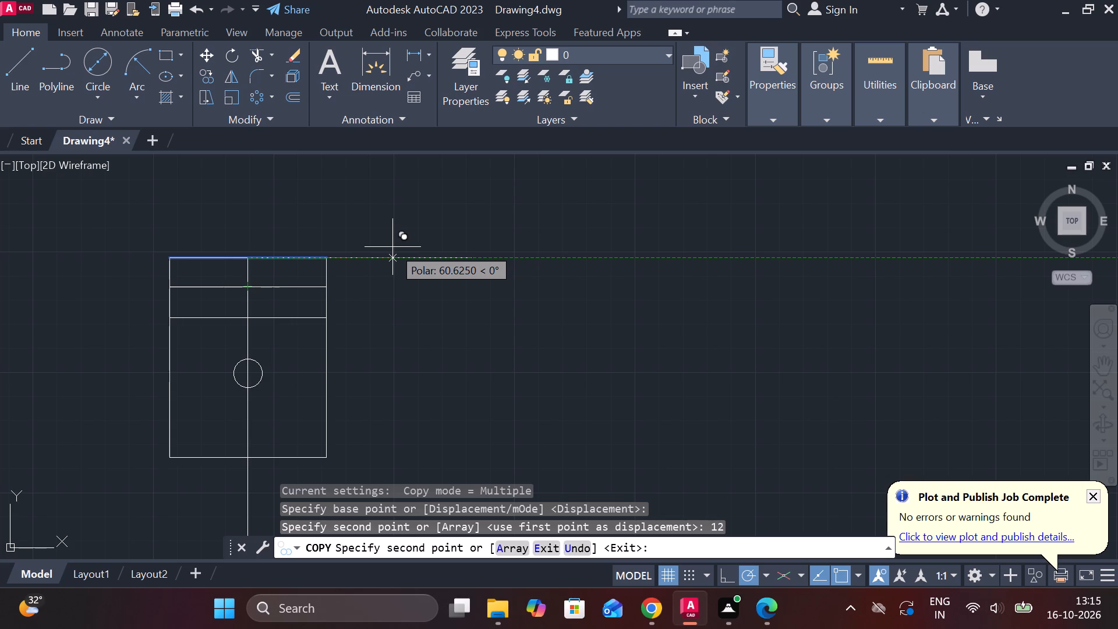
pyautogui.press('Escape')
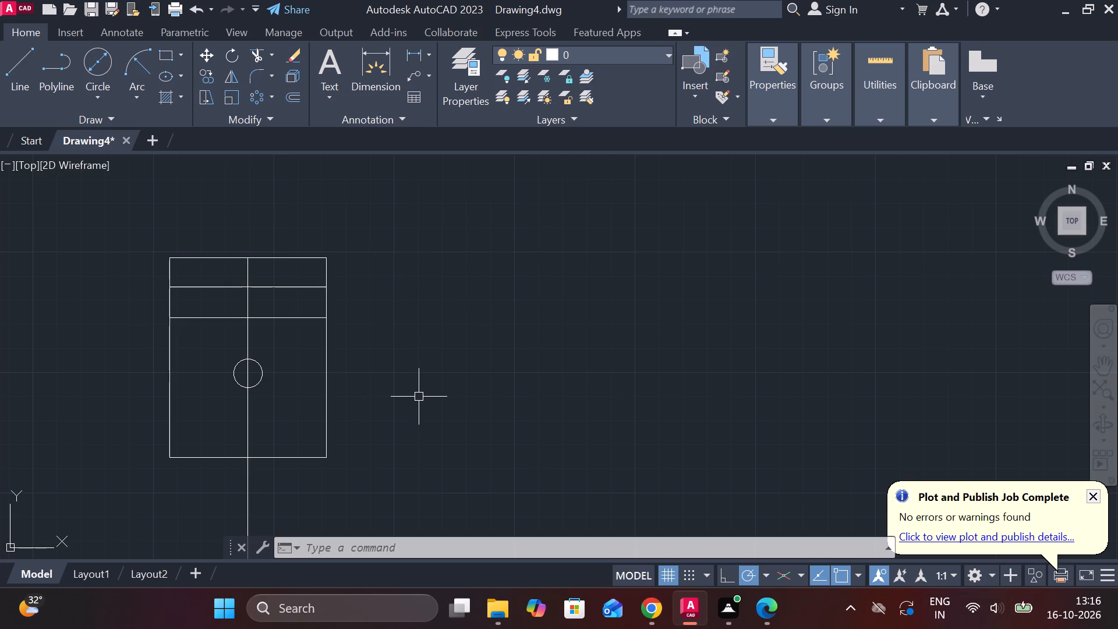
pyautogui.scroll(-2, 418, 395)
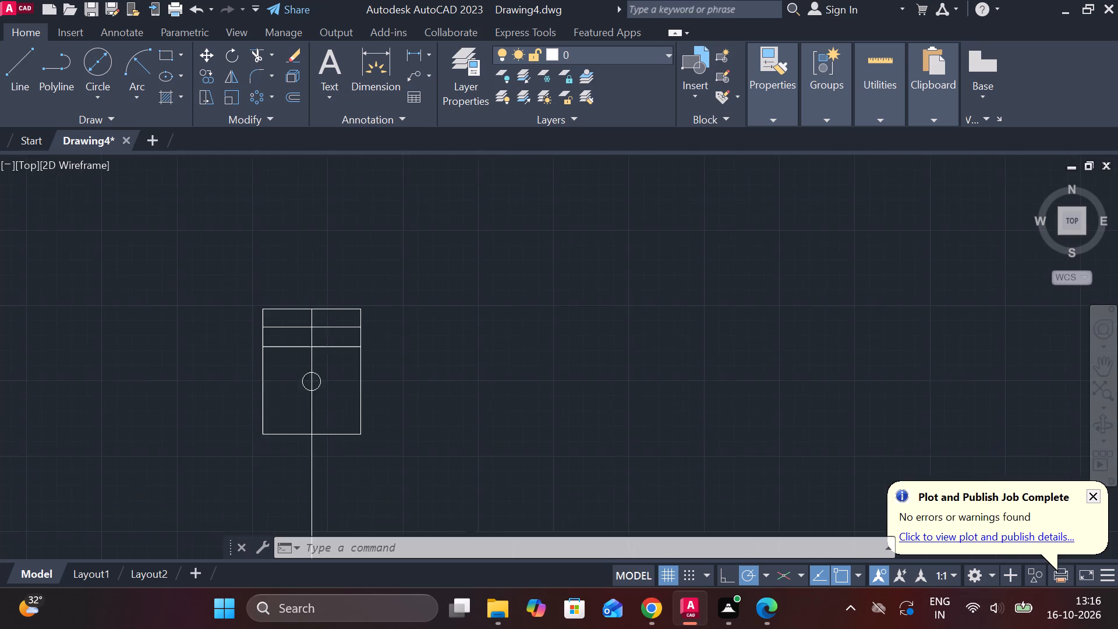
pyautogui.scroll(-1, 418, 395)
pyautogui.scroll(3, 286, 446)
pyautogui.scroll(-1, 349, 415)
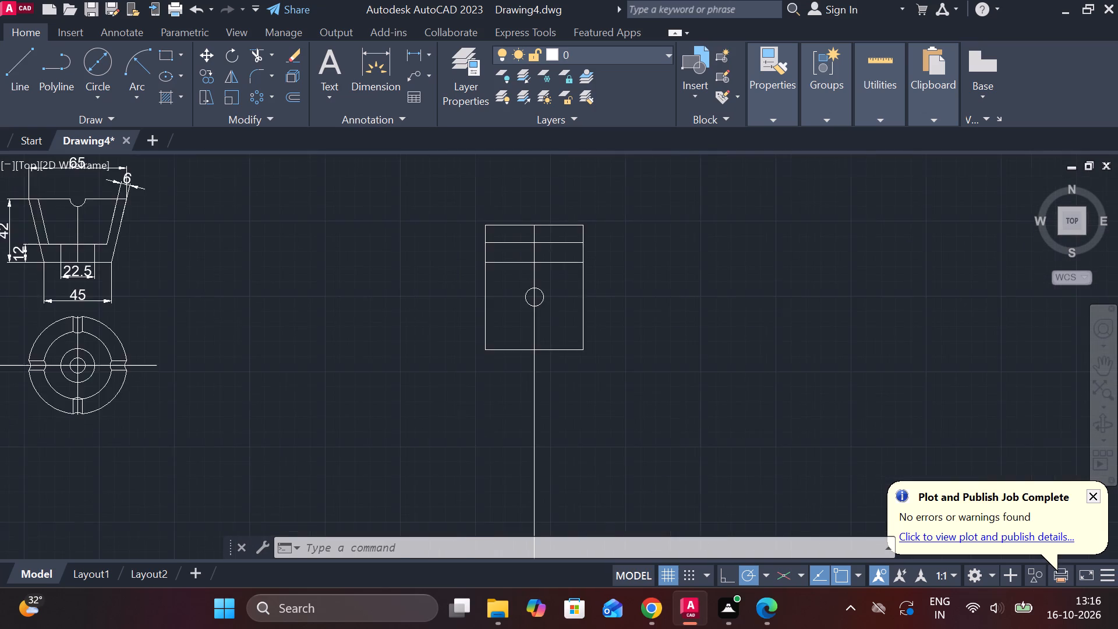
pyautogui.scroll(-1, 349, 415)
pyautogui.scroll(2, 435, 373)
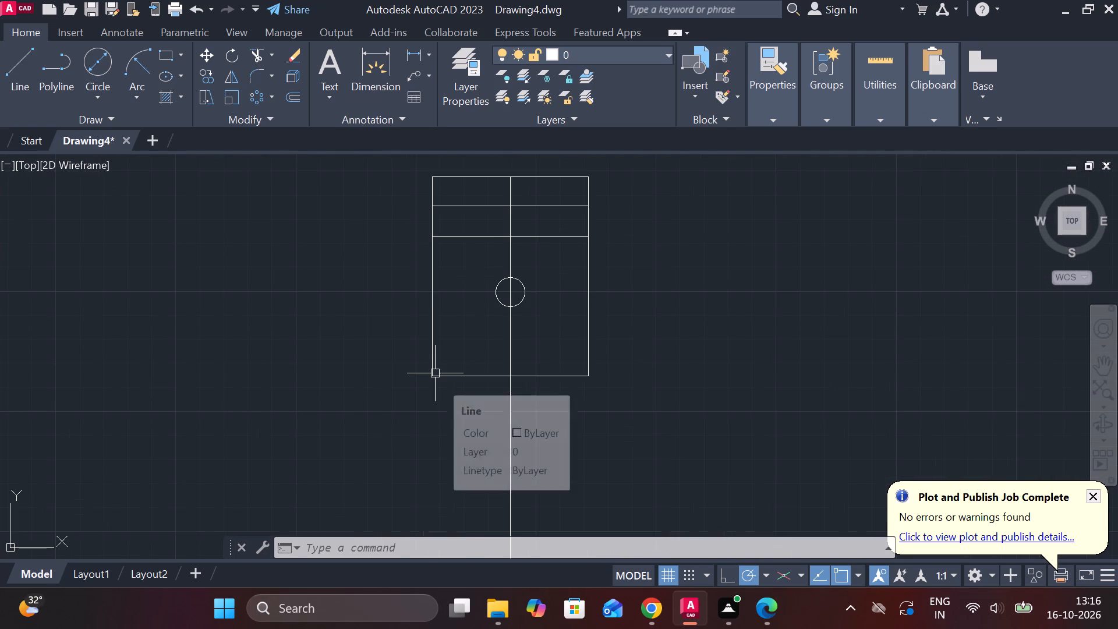
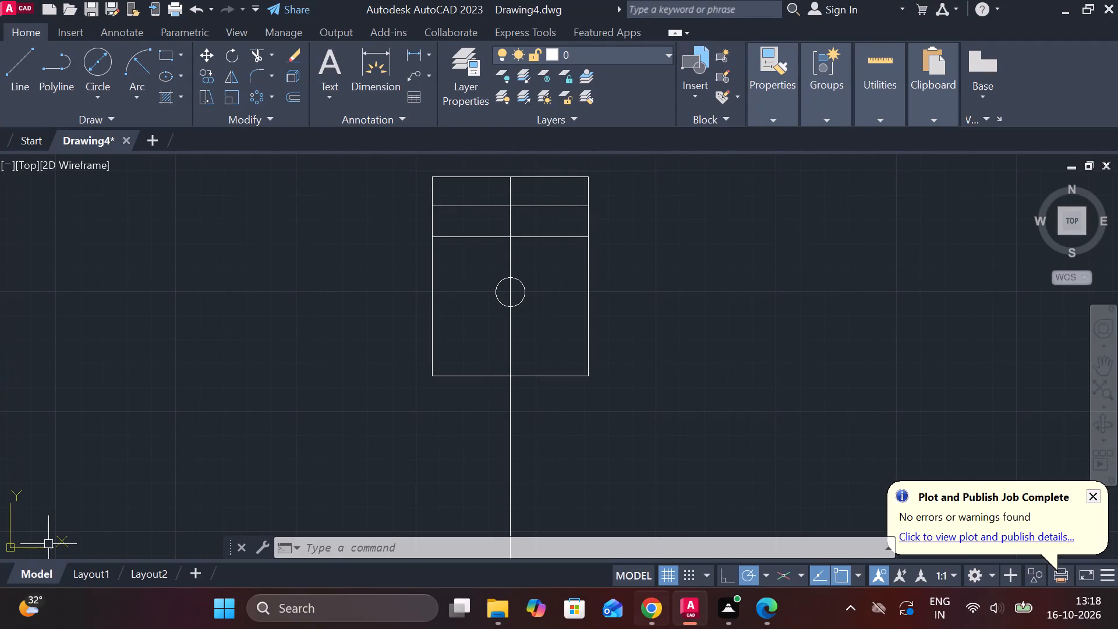
# Draw a separate rectangle about 58 by 49 units in the empty space to the left of the part with the circle.
pyautogui.press('Escape')
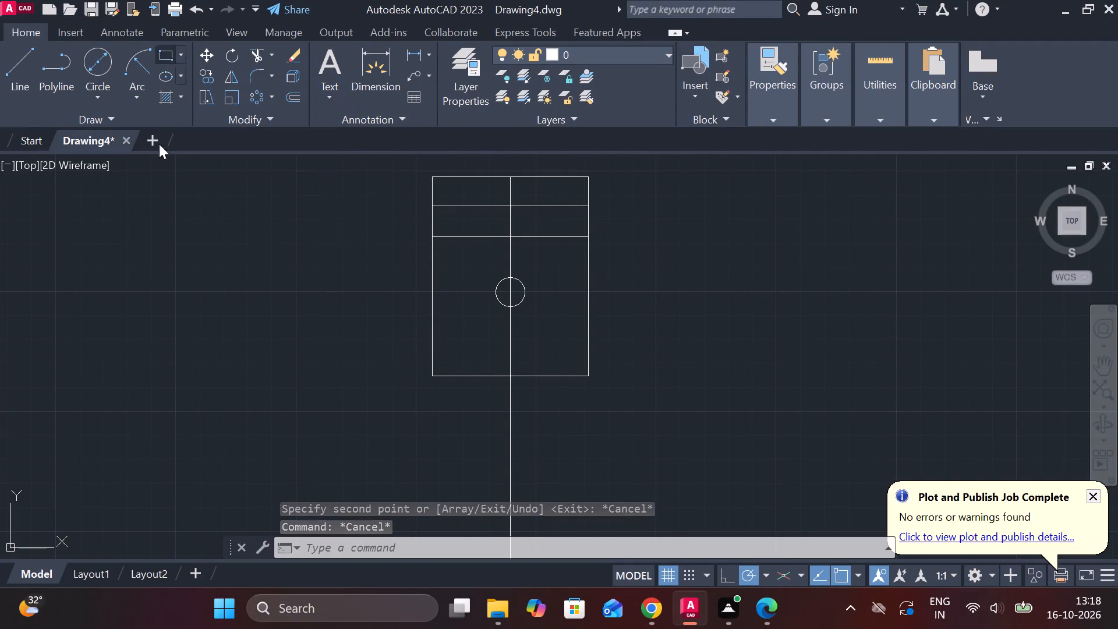
pyautogui.click(158, 55)
pyautogui.click(163, 242)
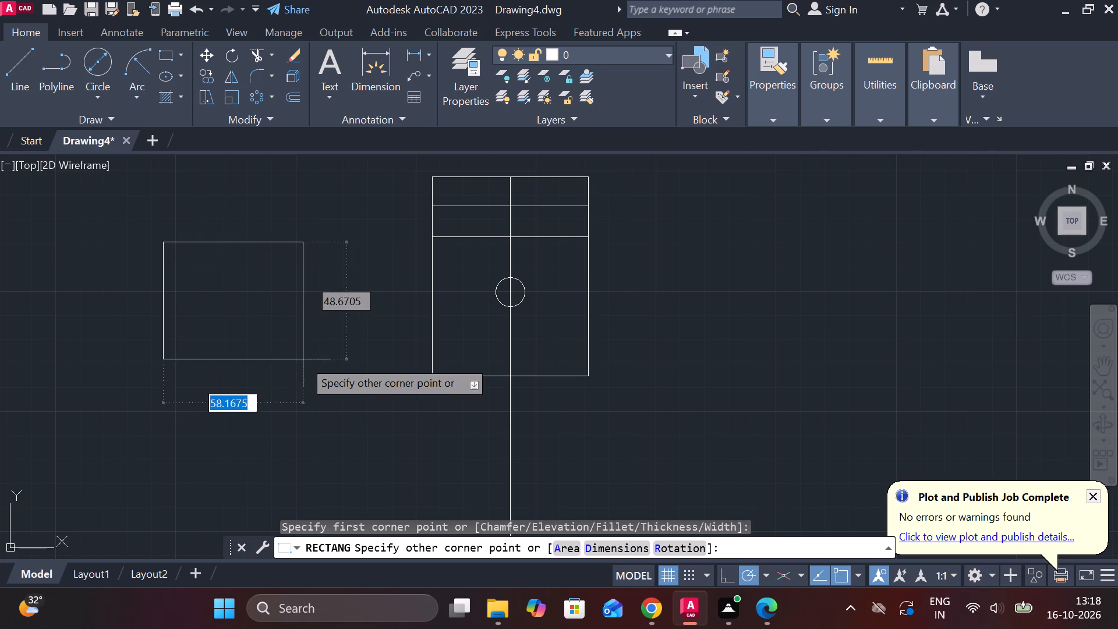
pyautogui.click(303, 359)
pyautogui.press('Escape')
# Explode the new rectangle into individual lines.
pyautogui.click(271, 383)
pyautogui.click(224, 246)
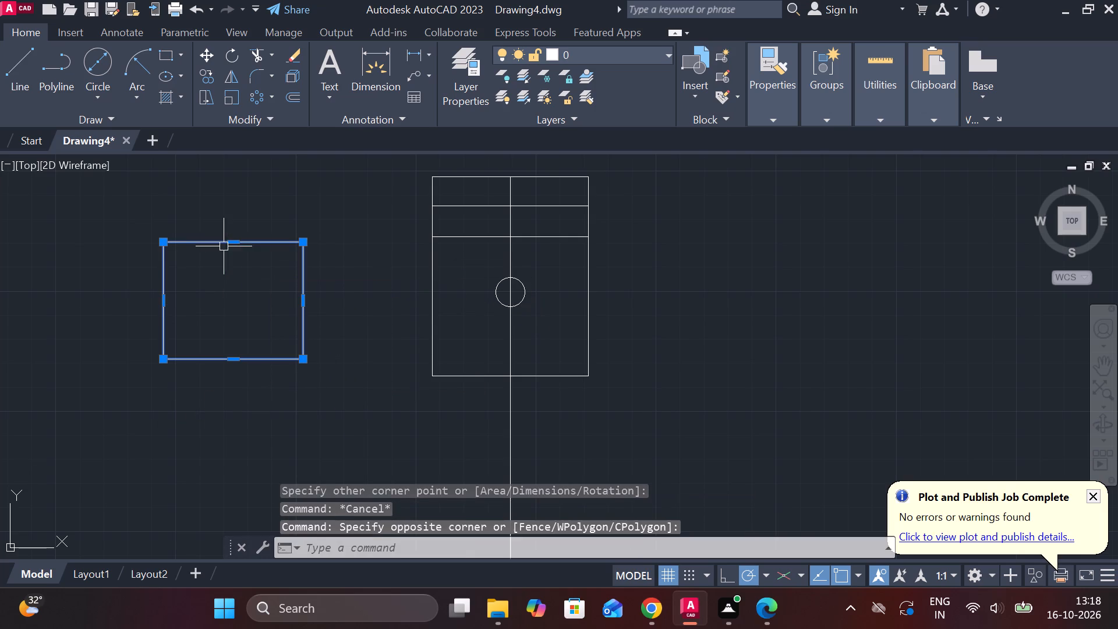
pyautogui.press('e')
pyautogui.press('x')
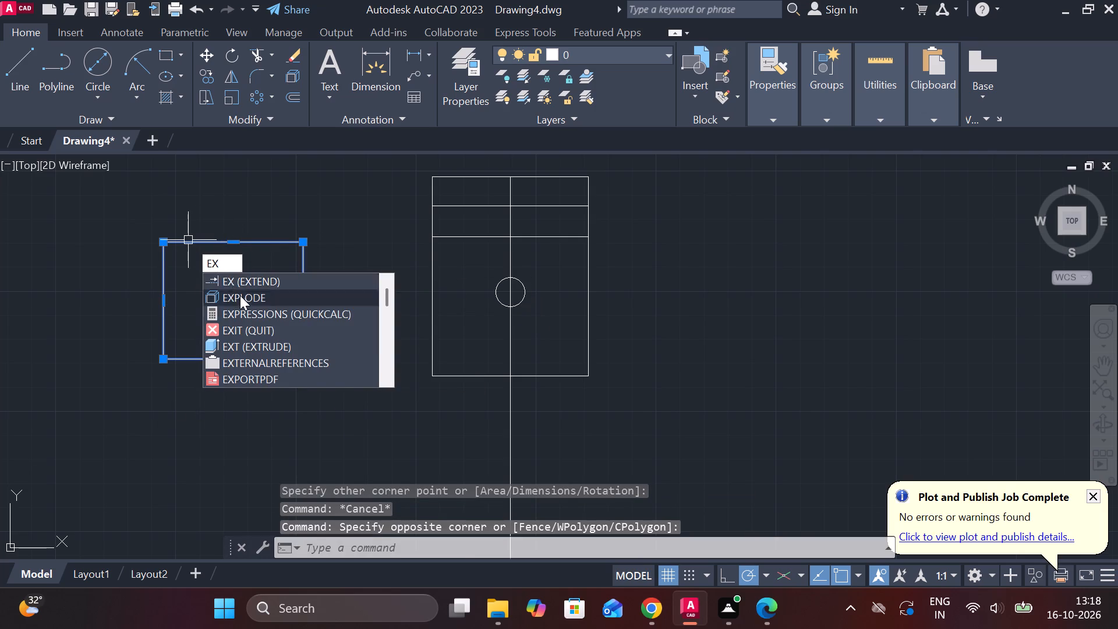
pyautogui.click(240, 295)
pyautogui.press('Escape')
# Chamfer both bottom corners of the exploded rectangle using the Angle method, with length 10 and angle 45.
pyautogui.write('CH')
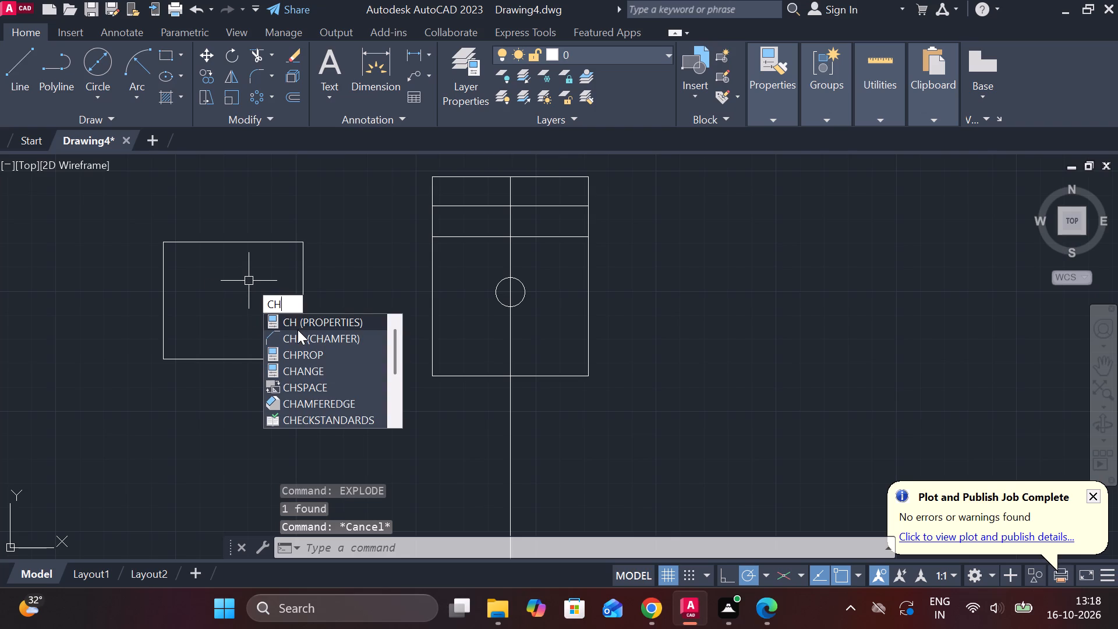
pyautogui.click(305, 336)
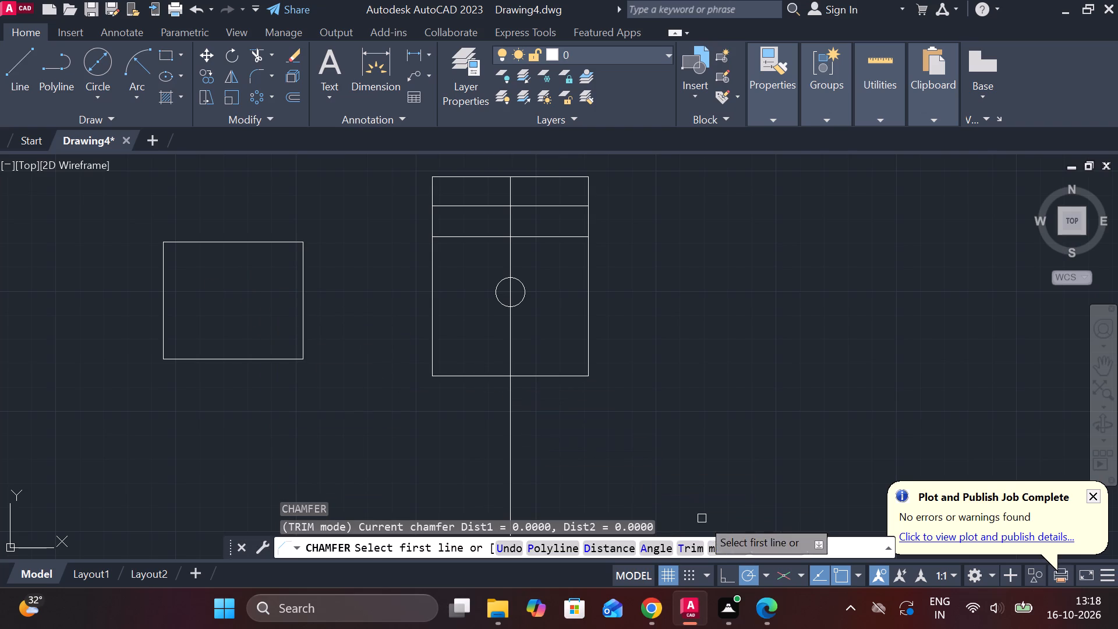
pyautogui.click(650, 546)
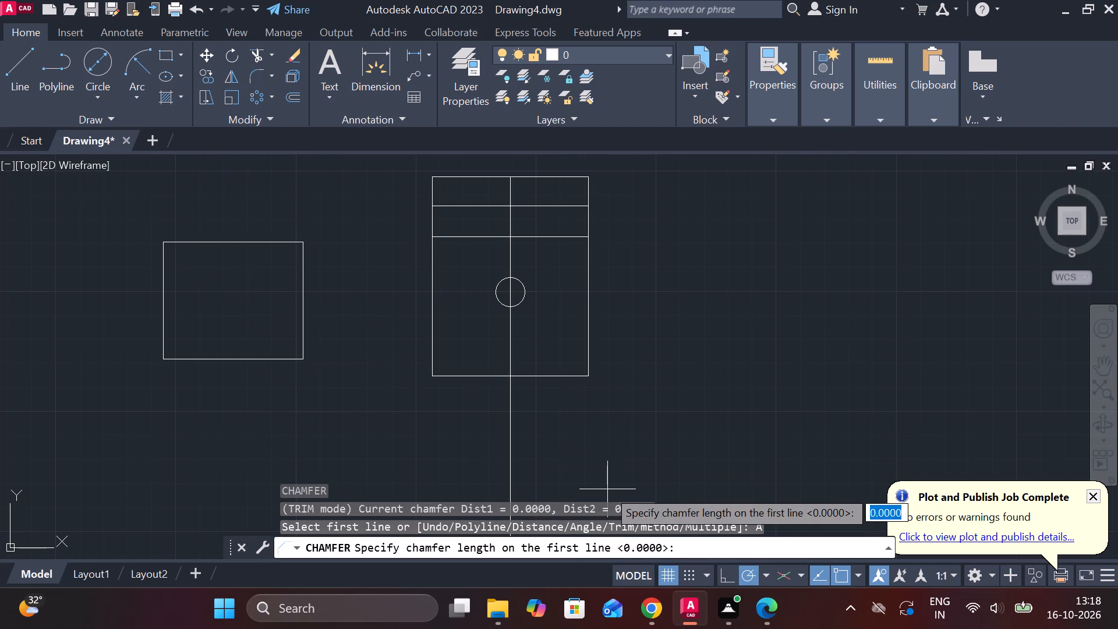
pyautogui.press('1')
pyautogui.press('0')
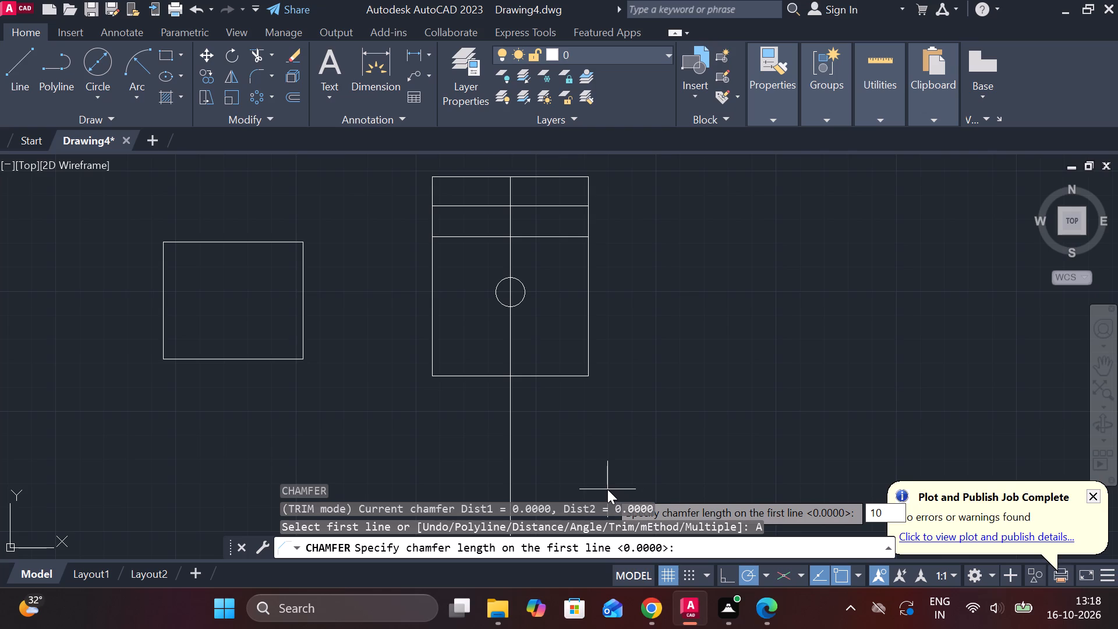
pyautogui.press('Return')
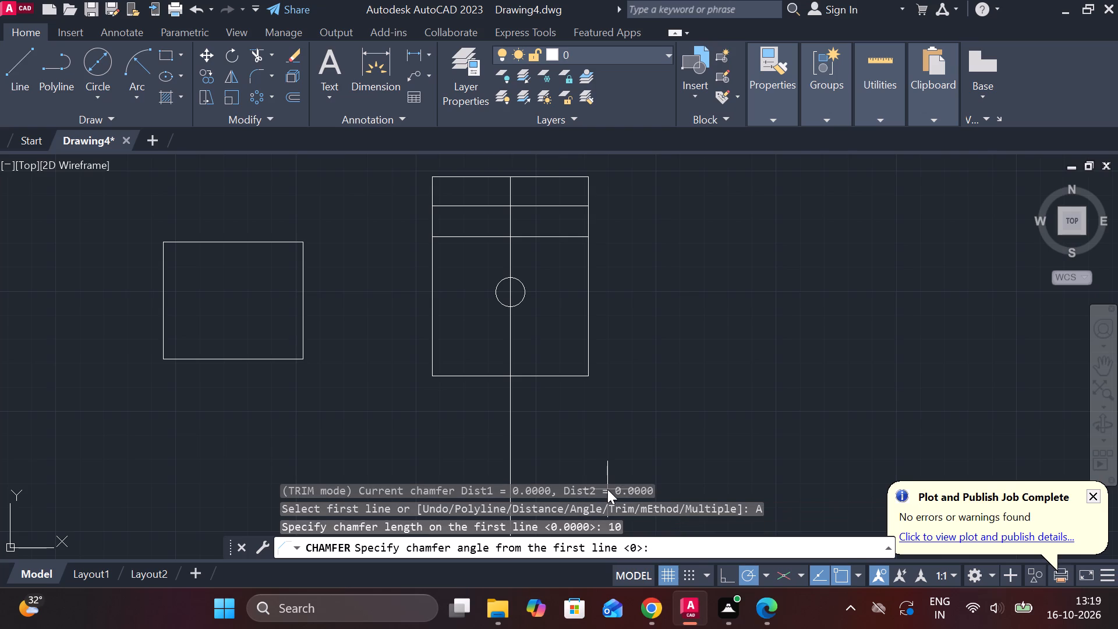
pyautogui.write('45')
pyautogui.press('Return')
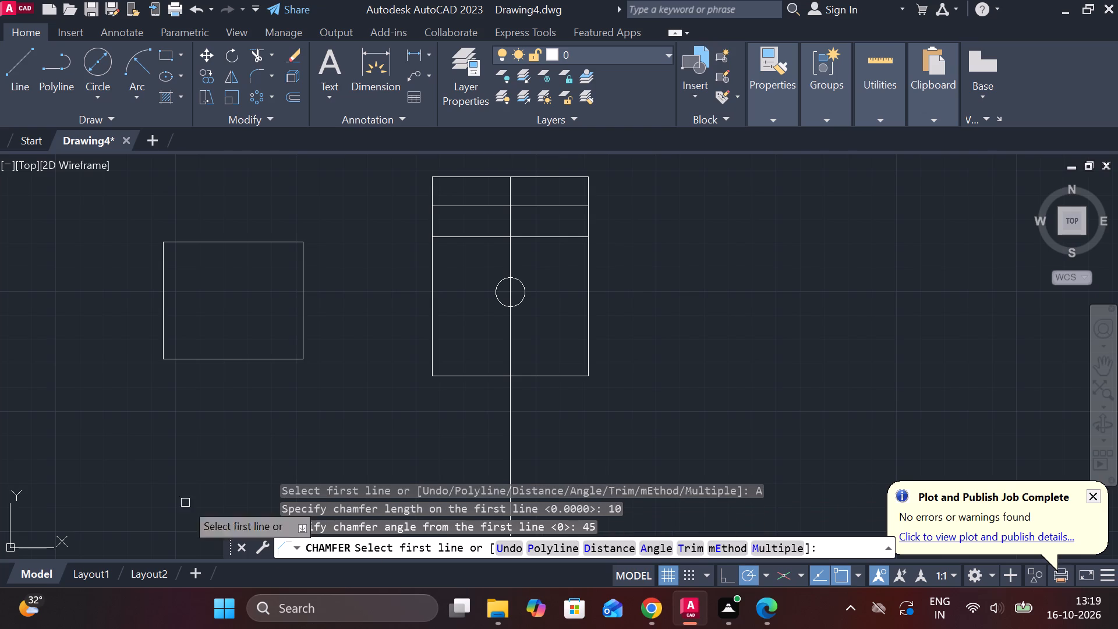
pyautogui.click(249, 362)
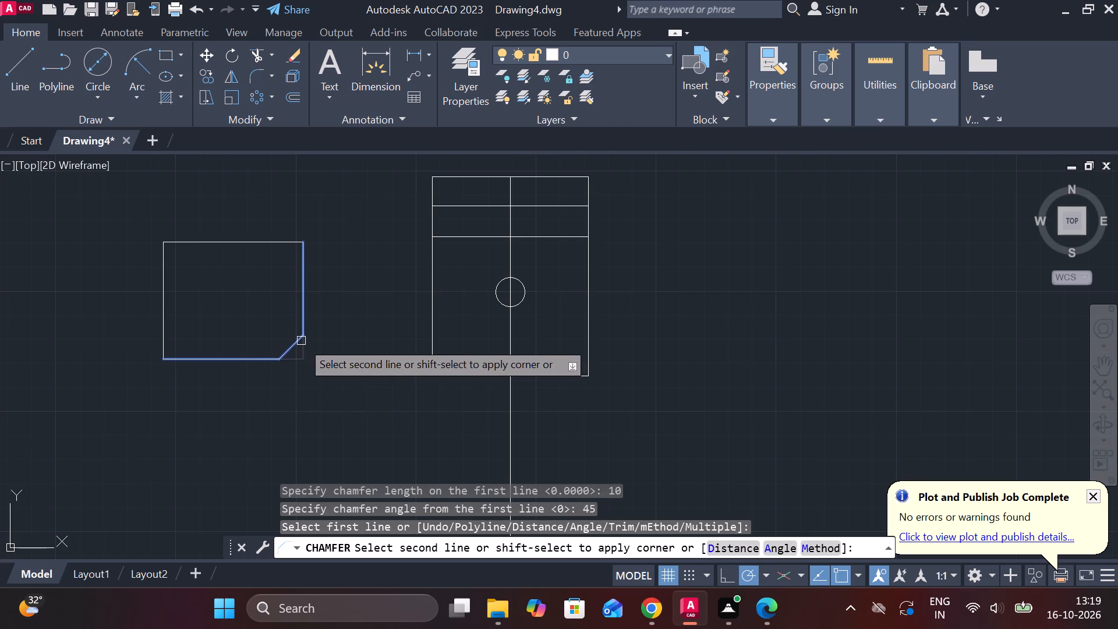
pyautogui.click(301, 341)
pyautogui.press('space')
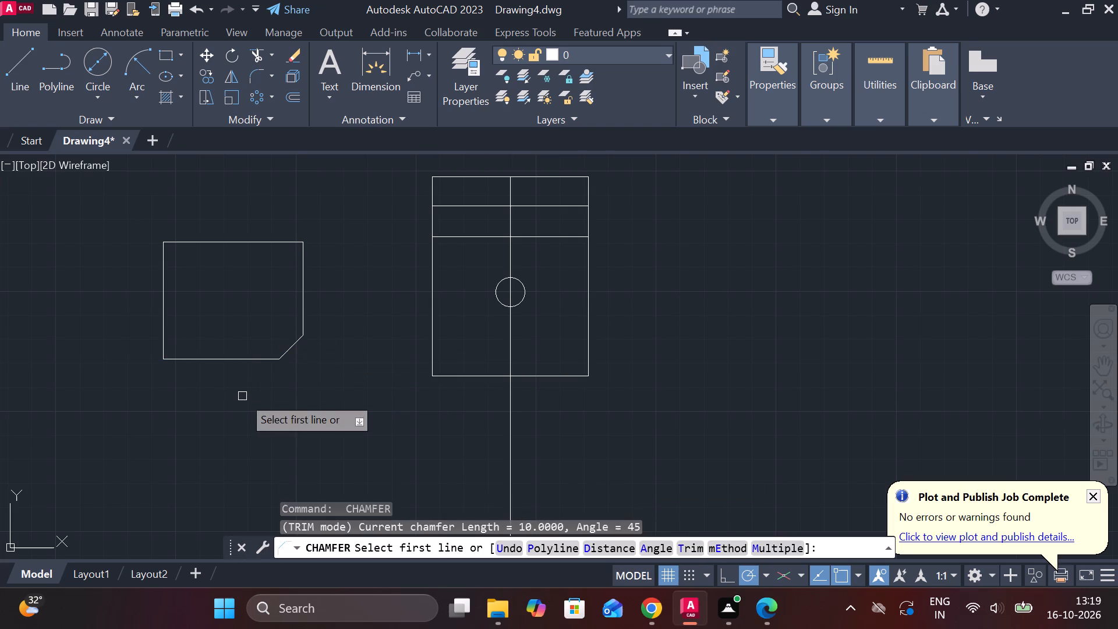
pyautogui.click(197, 361)
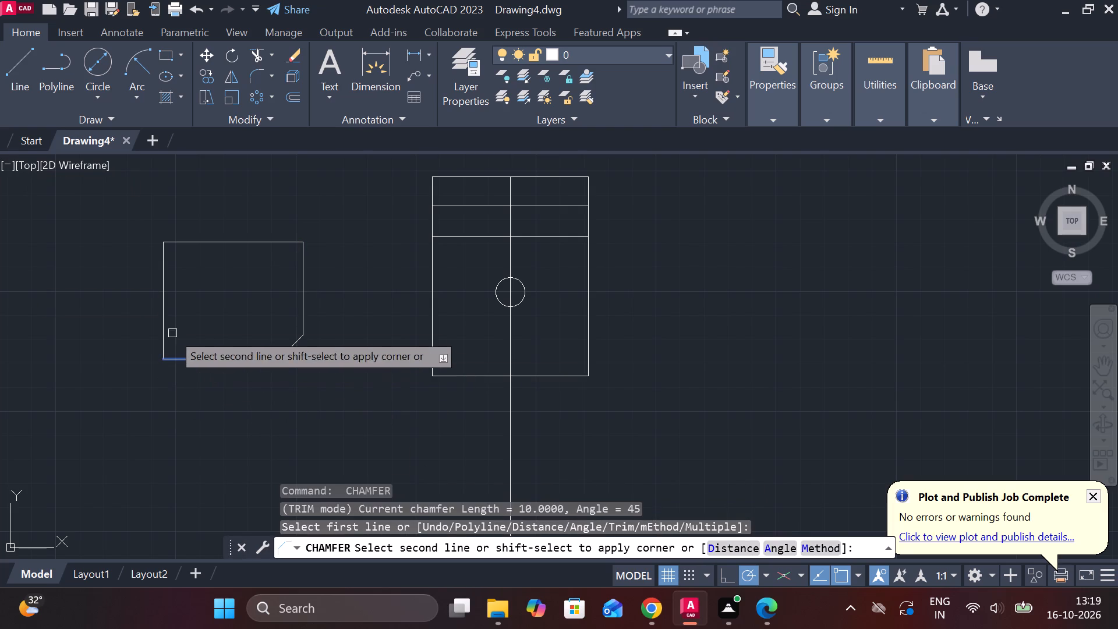
pyautogui.click(164, 322)
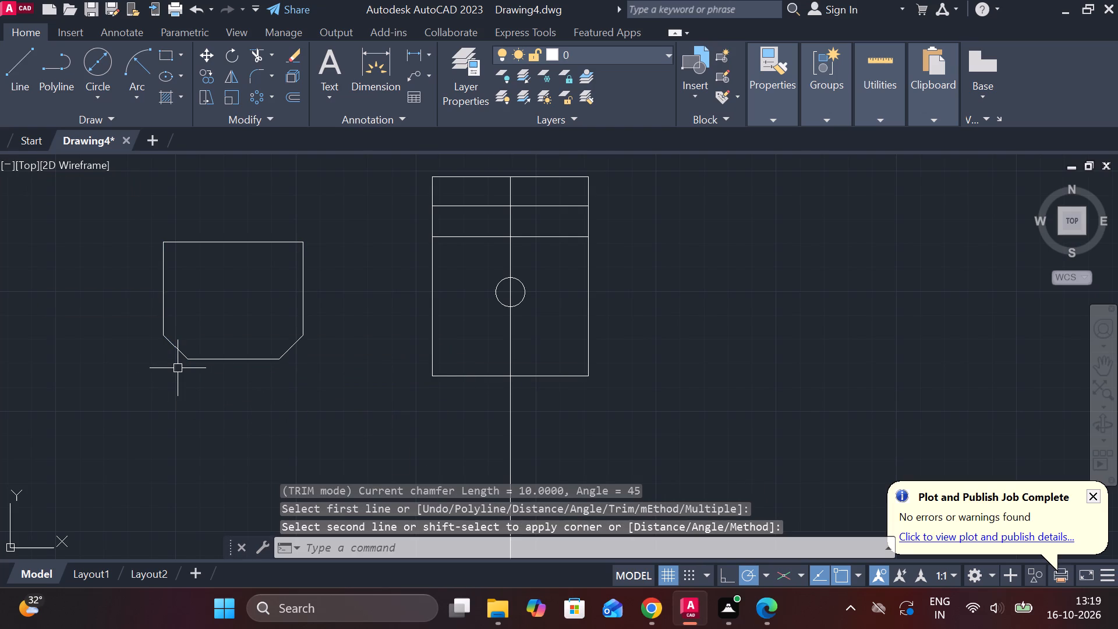
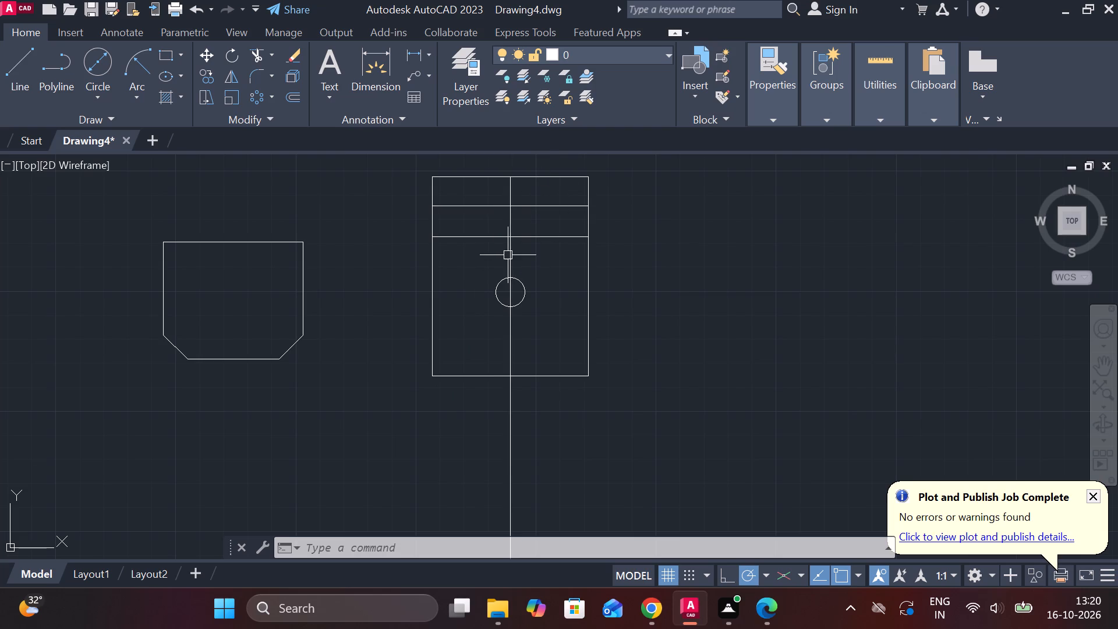
# Copy the vertical centre line 6 units to each side from the circle's centre.
pyautogui.click(512, 261)
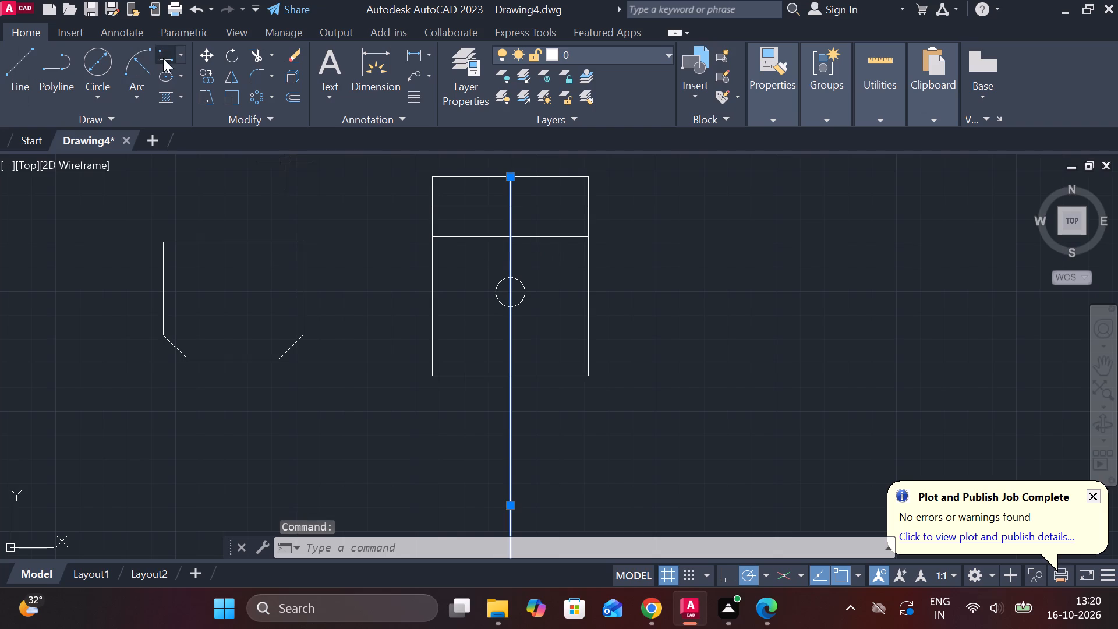
pyautogui.click(204, 75)
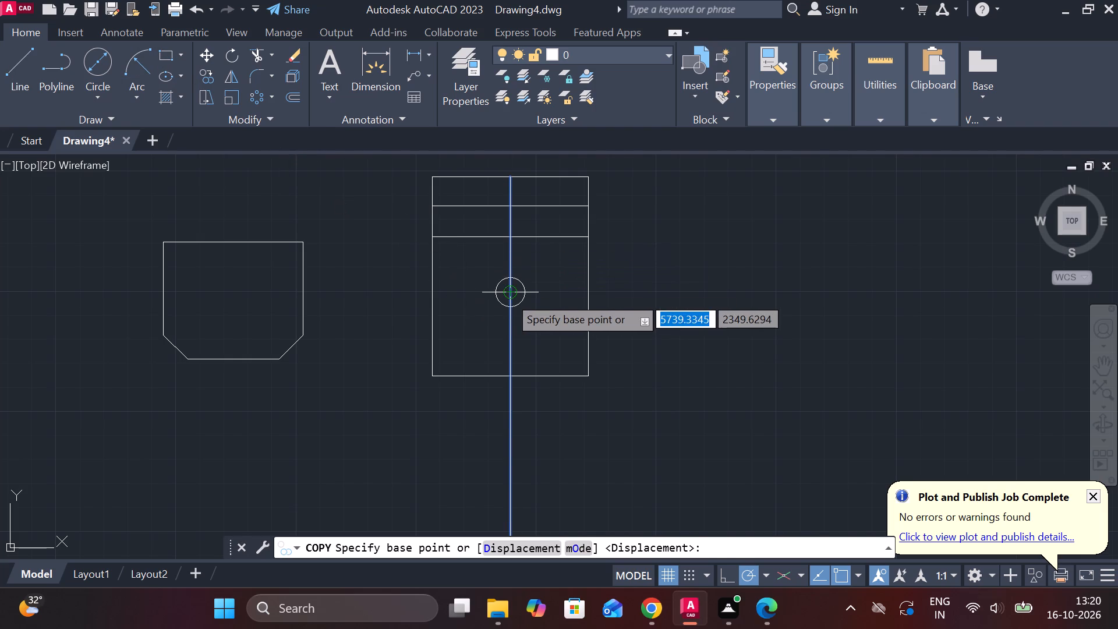
pyautogui.click(508, 296)
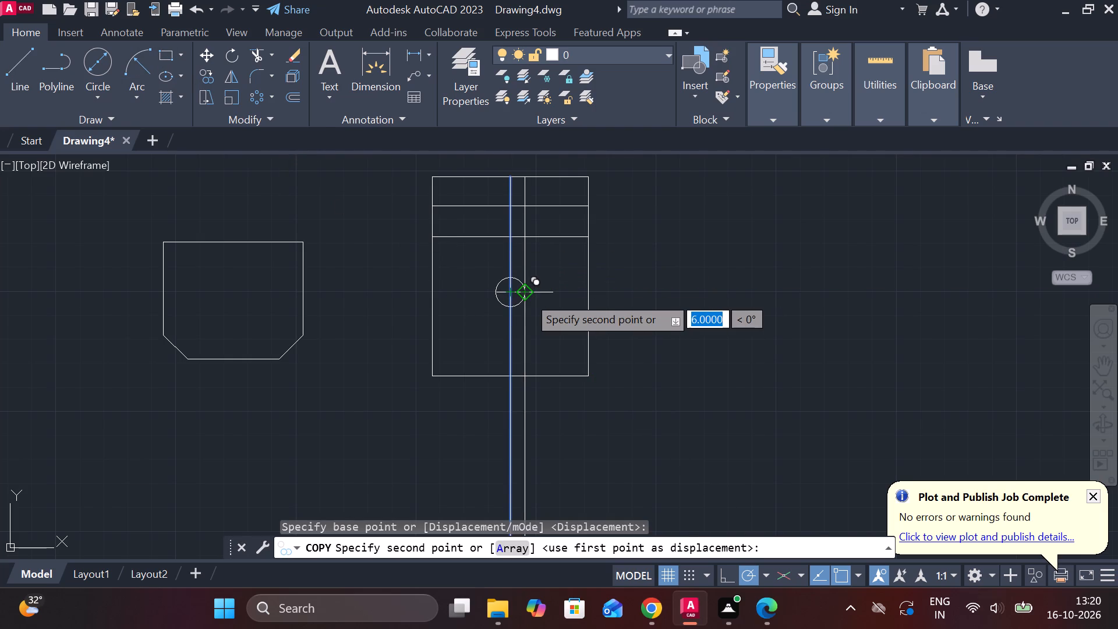
pyautogui.click(528, 296)
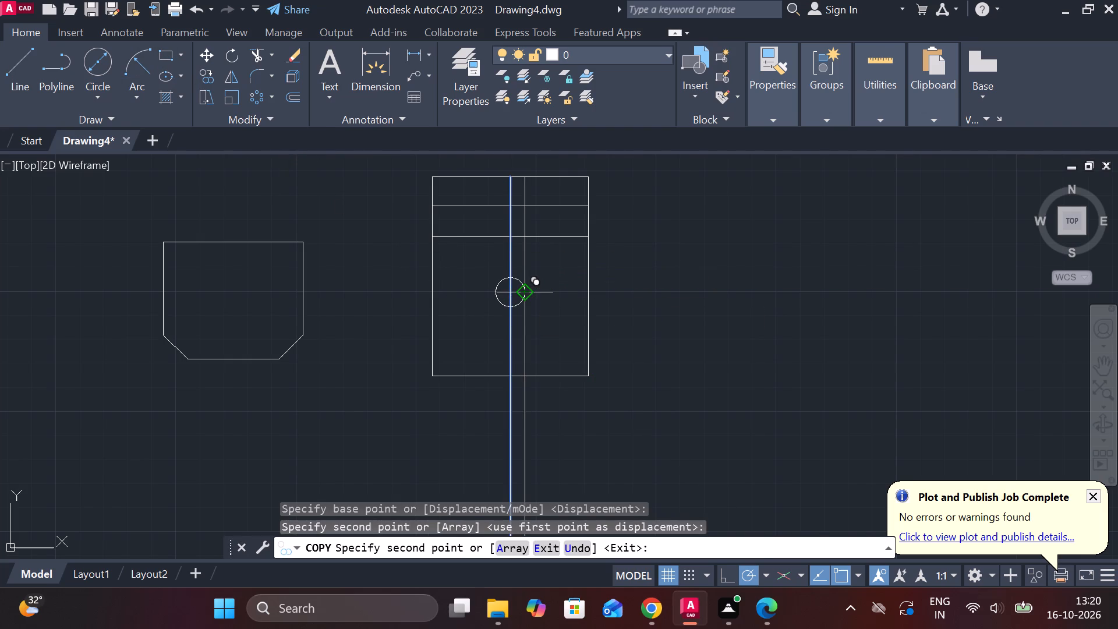
pyautogui.press('6')
pyautogui.press('Return')
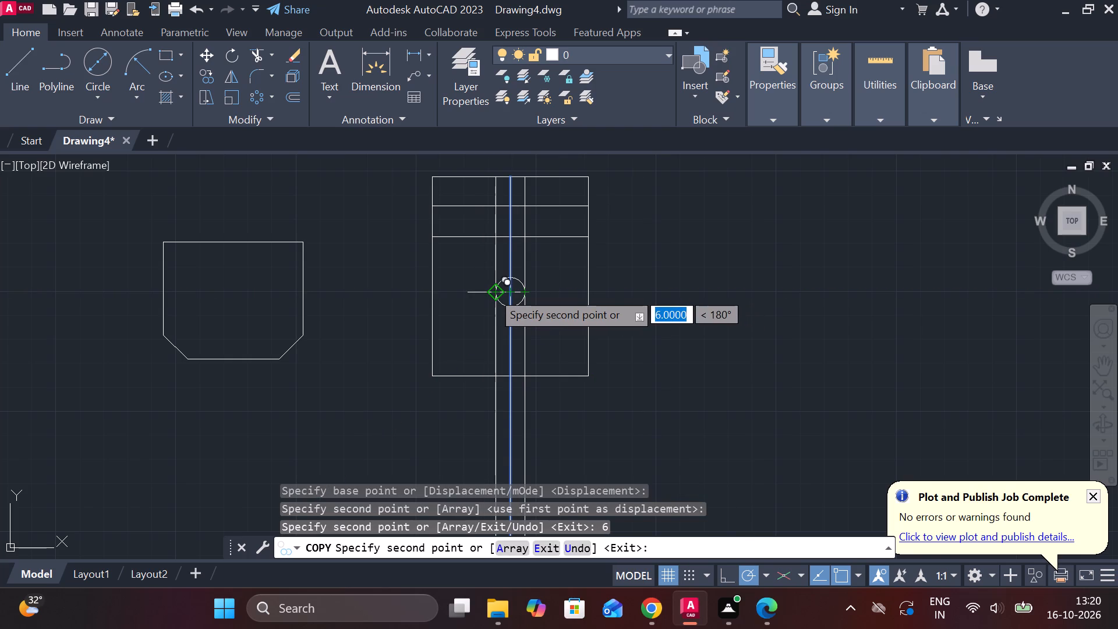
pyautogui.press('6')
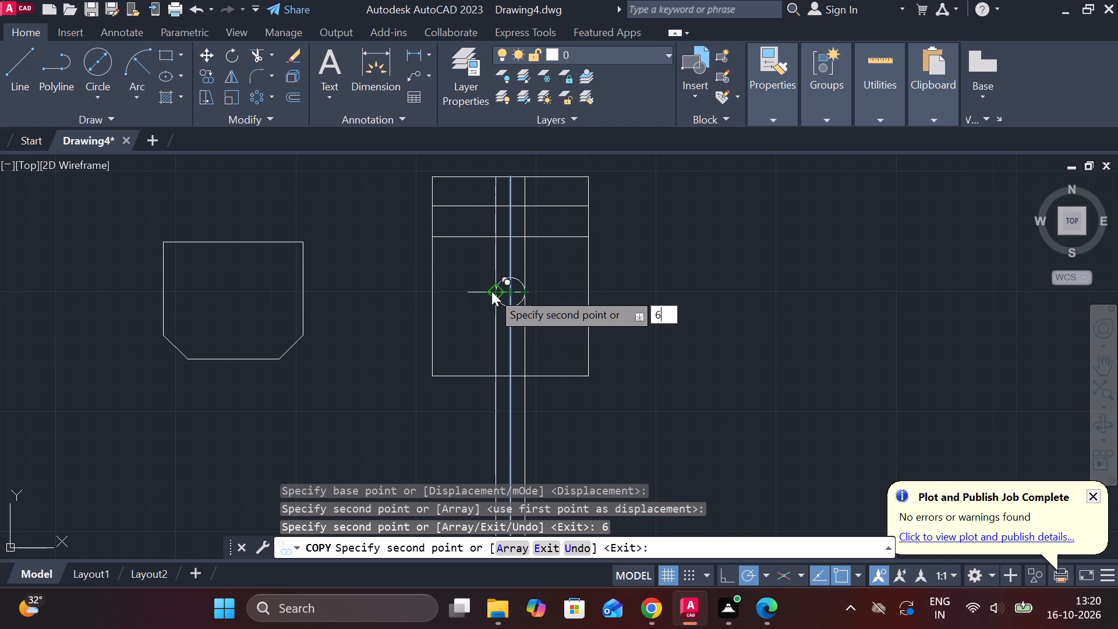
pyautogui.press('Return')
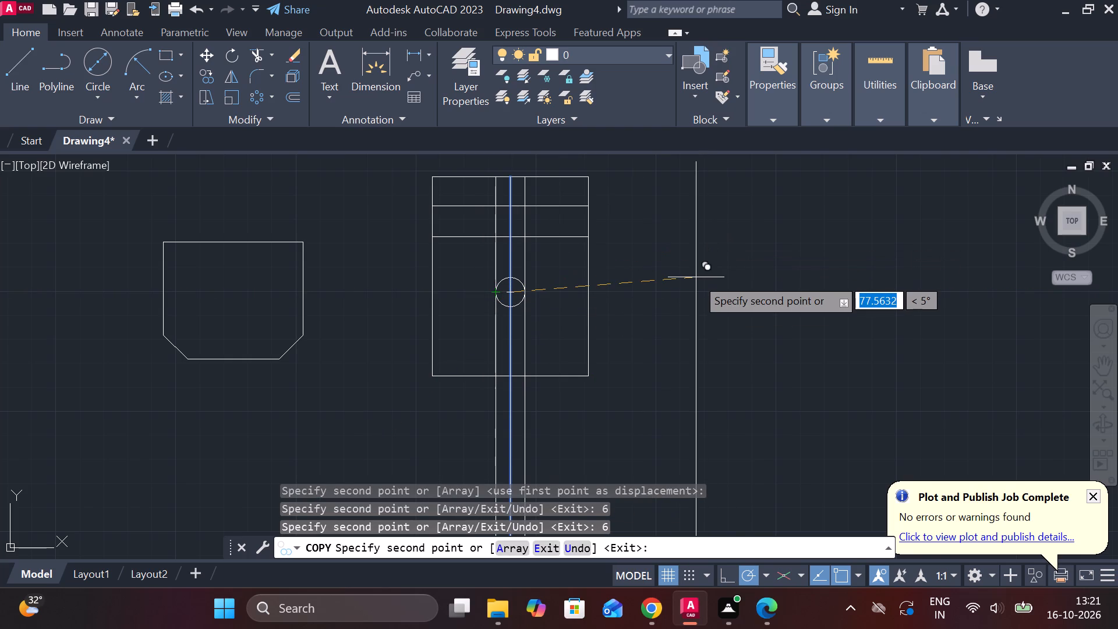
pyautogui.press('Escape')
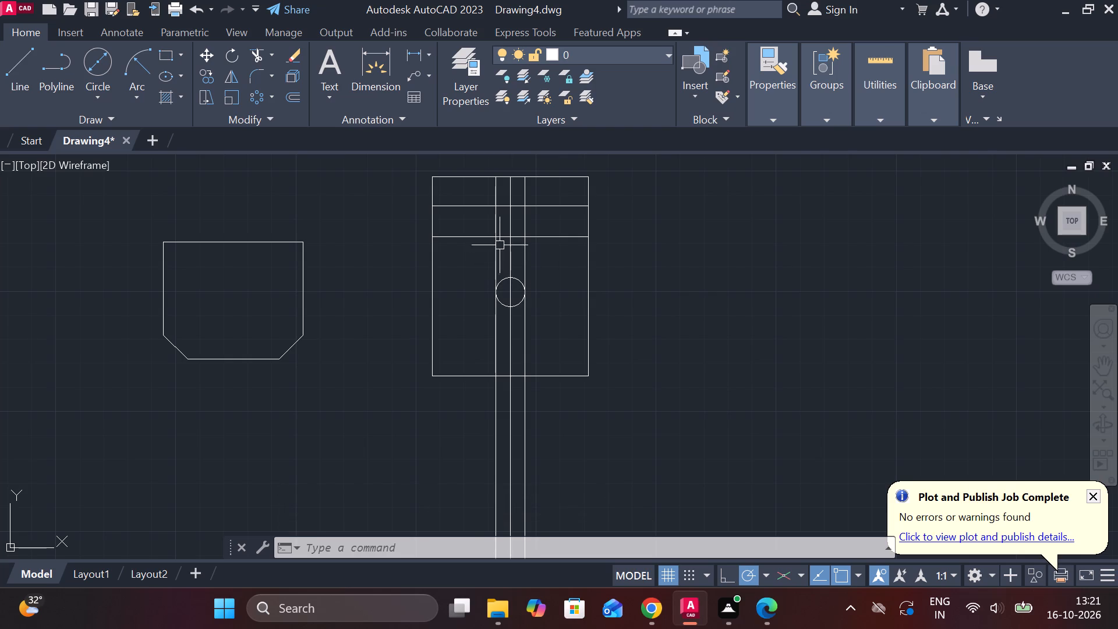
pyautogui.click(498, 367)
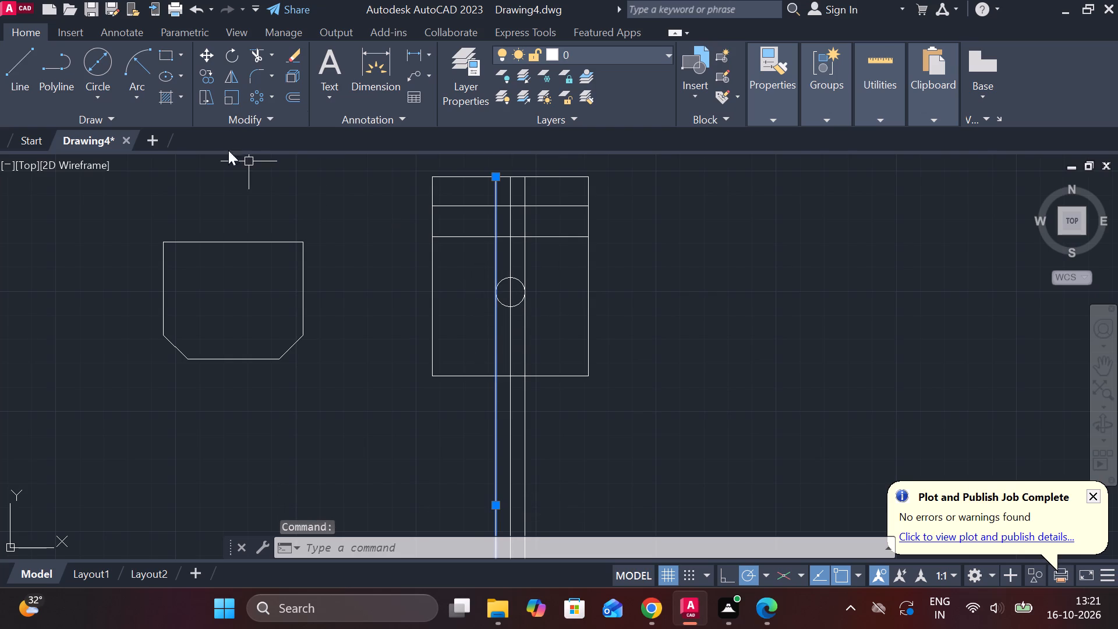
pyautogui.press('Escape')
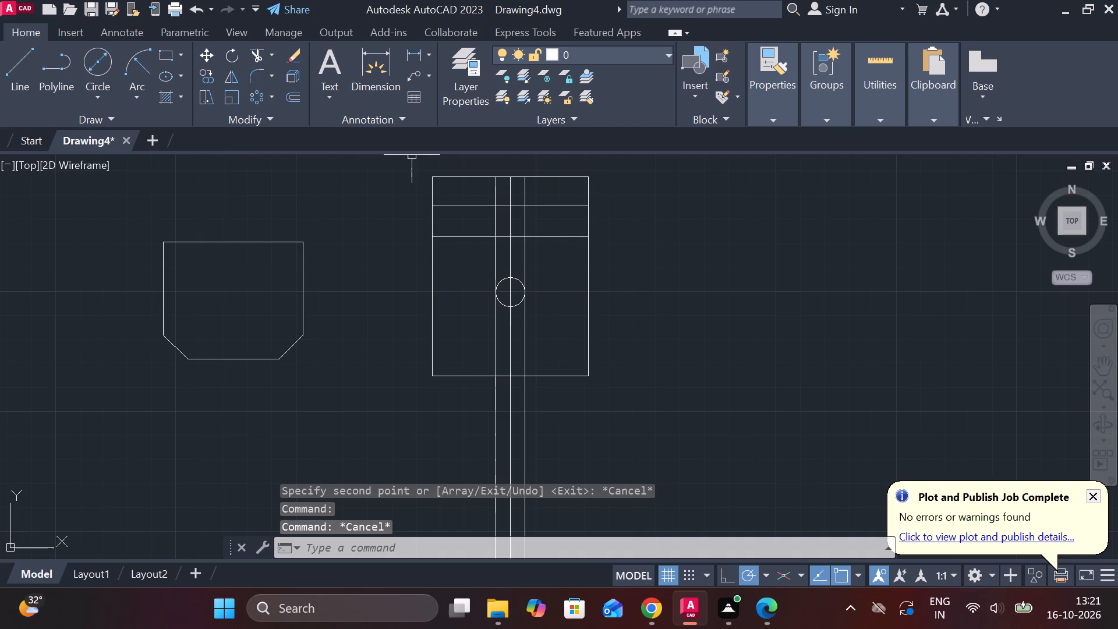
# Trim both copied lines between the lowest inner horizontal line and the circle, and the left one from the circle to the bottom edge.
pyautogui.click(255, 62)
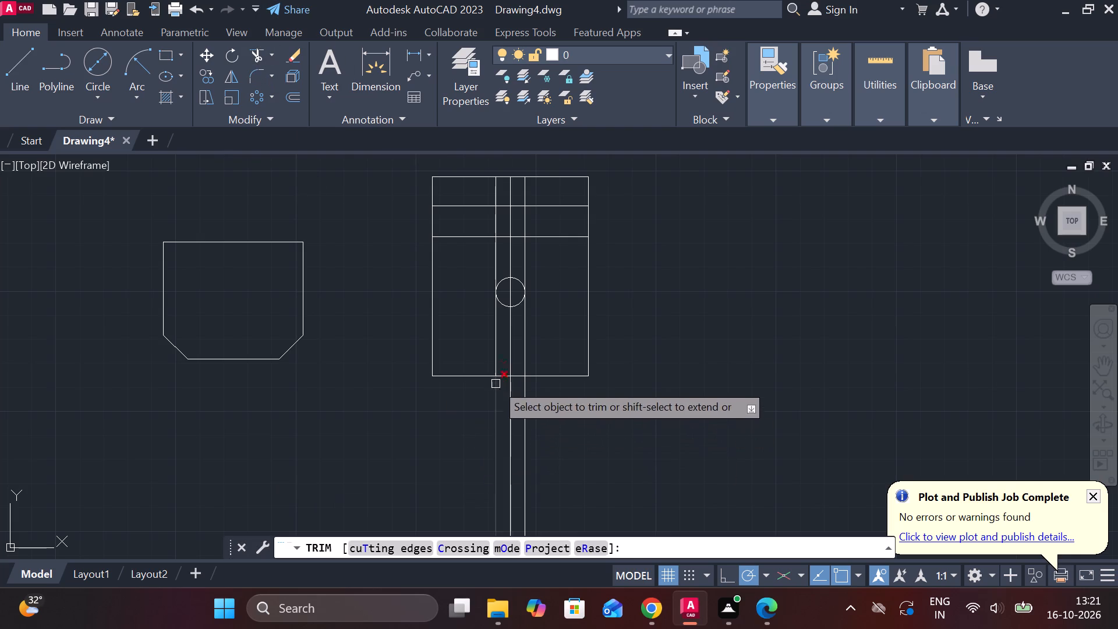
pyautogui.click(493, 341)
pyautogui.click(523, 344)
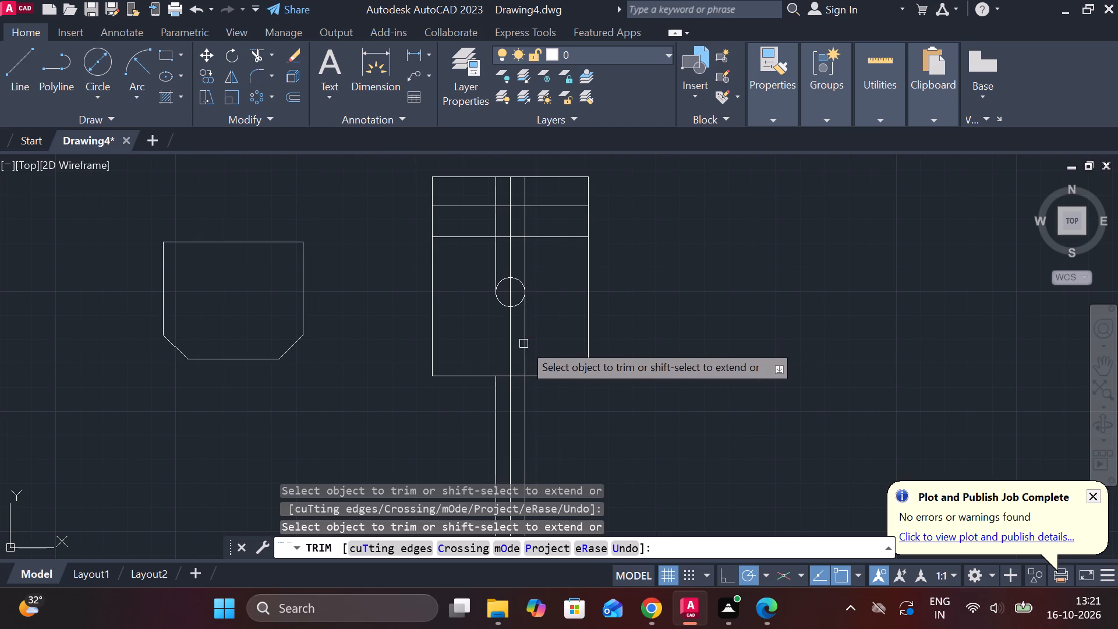
pyautogui.click(521, 264)
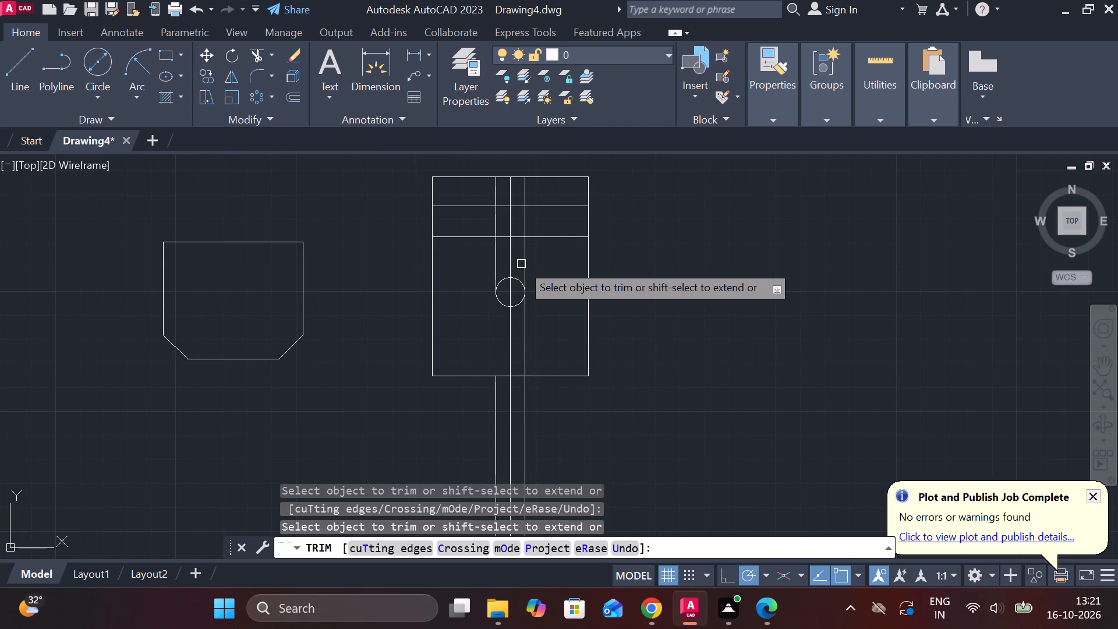
pyautogui.click(526, 267)
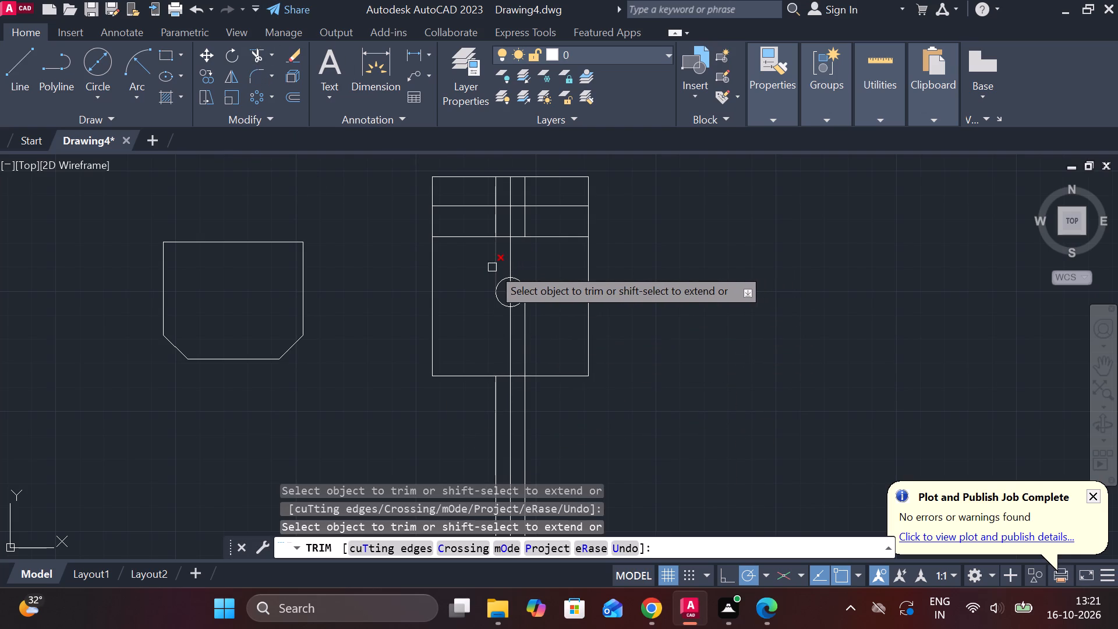
pyautogui.click(492, 267)
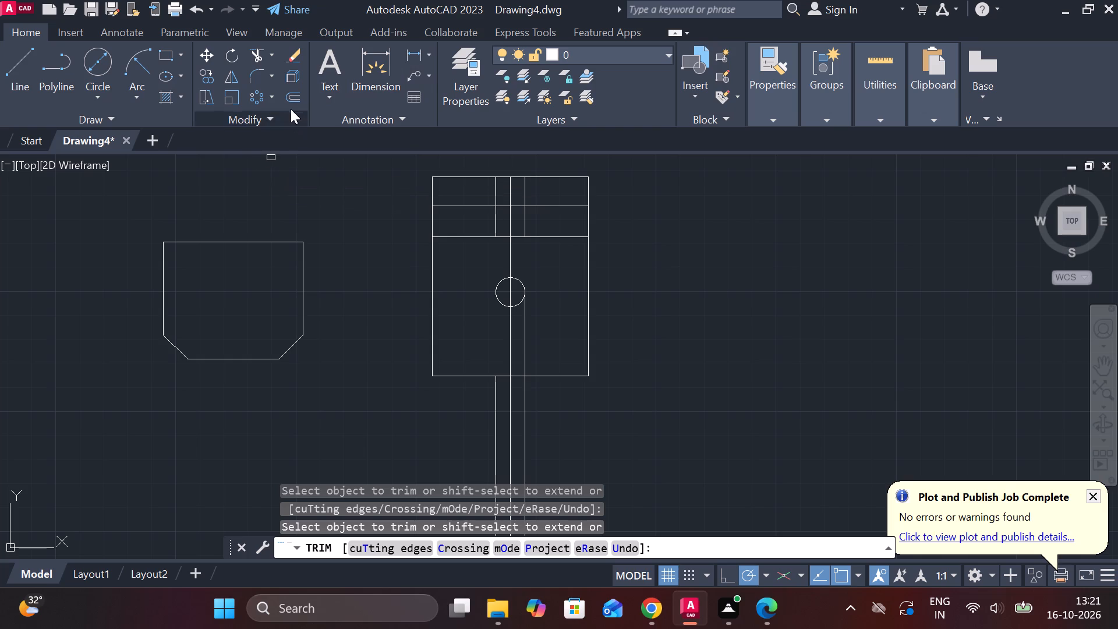
# Draw a V-shaped tip with two 45° lines about 8.4 units long, joining the trimmed lines' lower ends at the centre line.
pyautogui.click(22, 61)
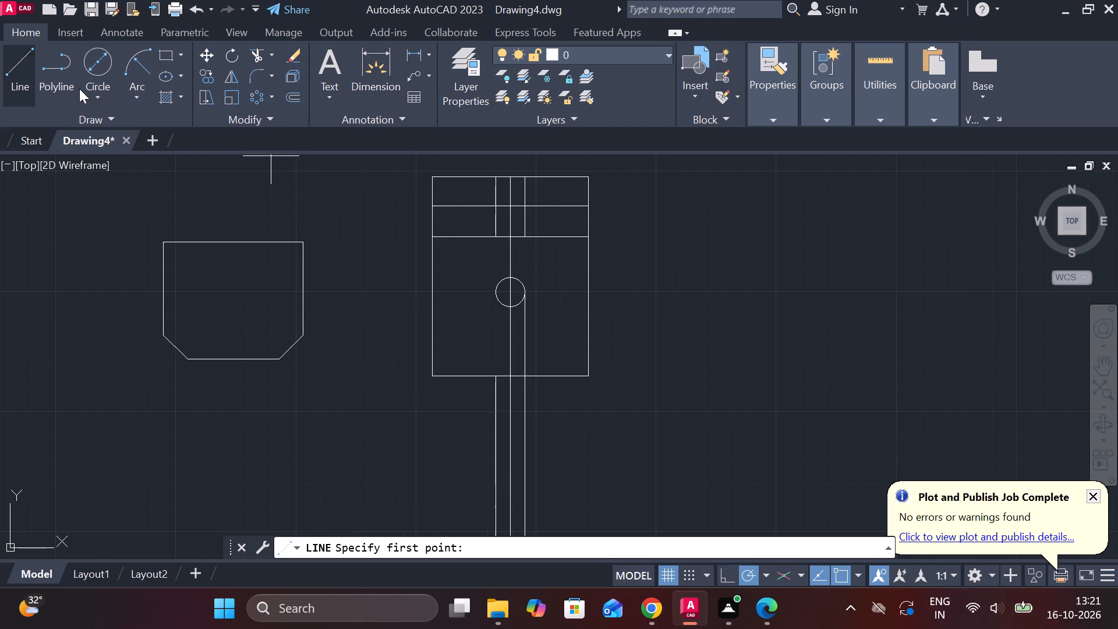
pyautogui.click(500, 235)
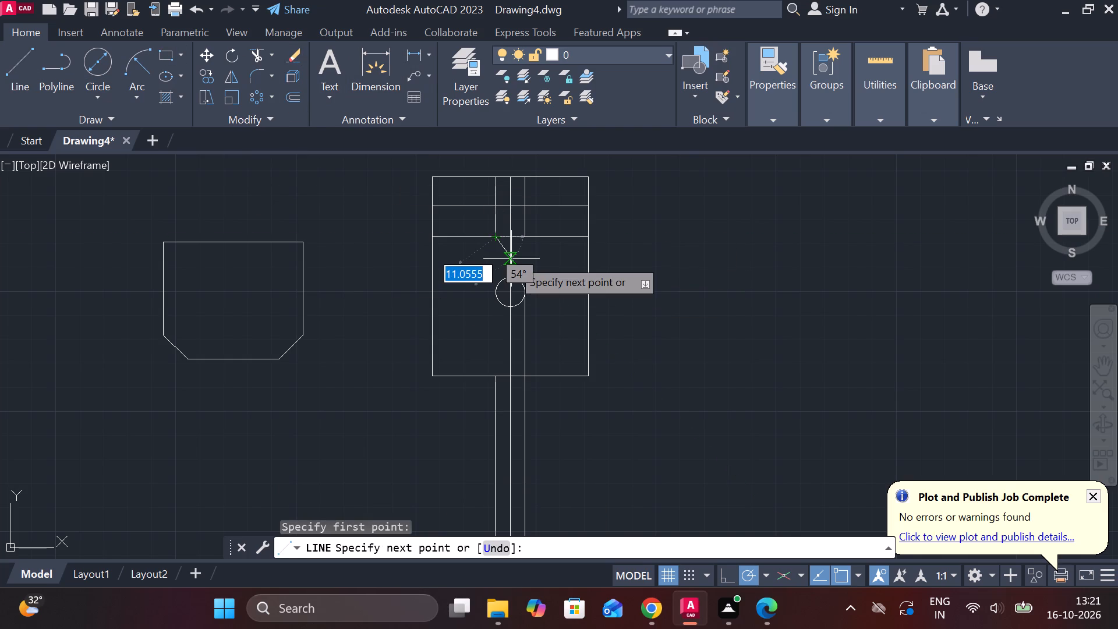
pyautogui.scroll(3, 511, 259)
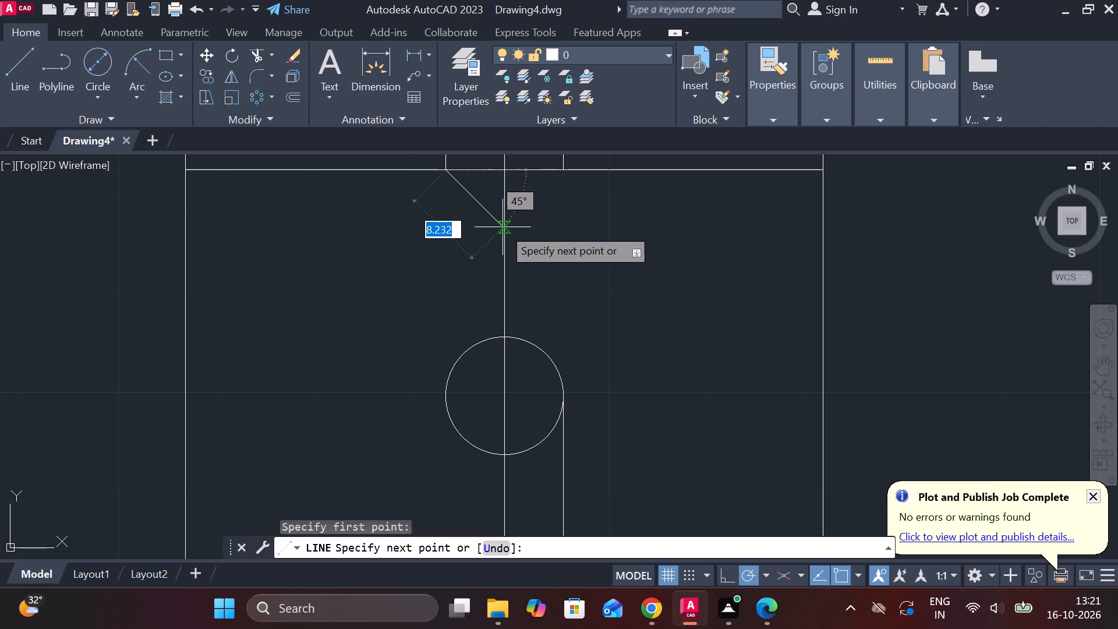
pyautogui.scroll(2, 506, 227)
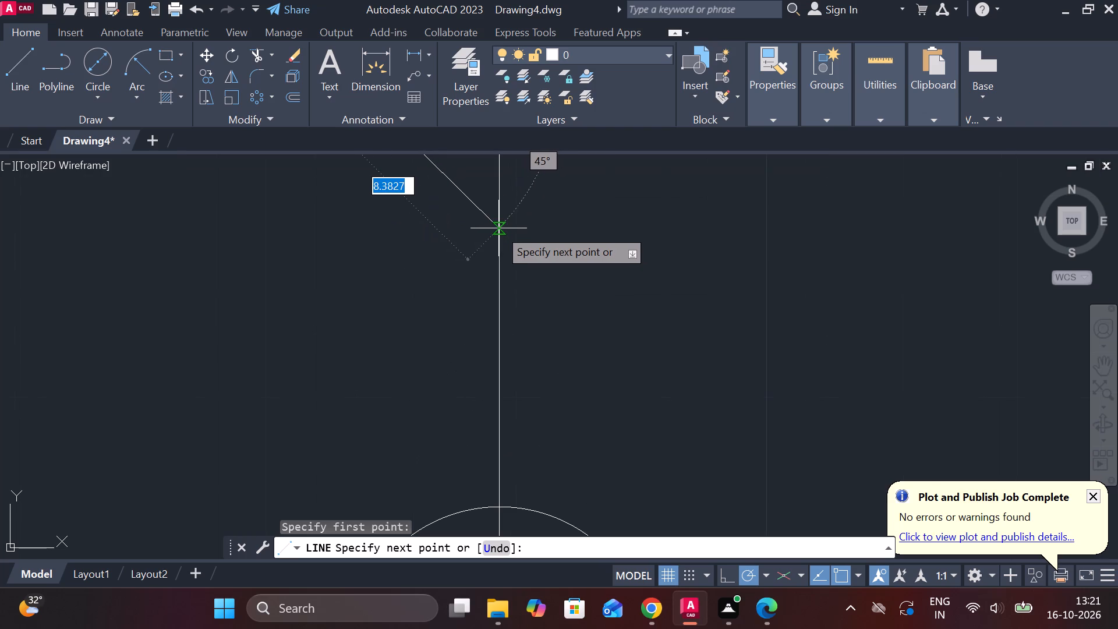
pyautogui.click(498, 228)
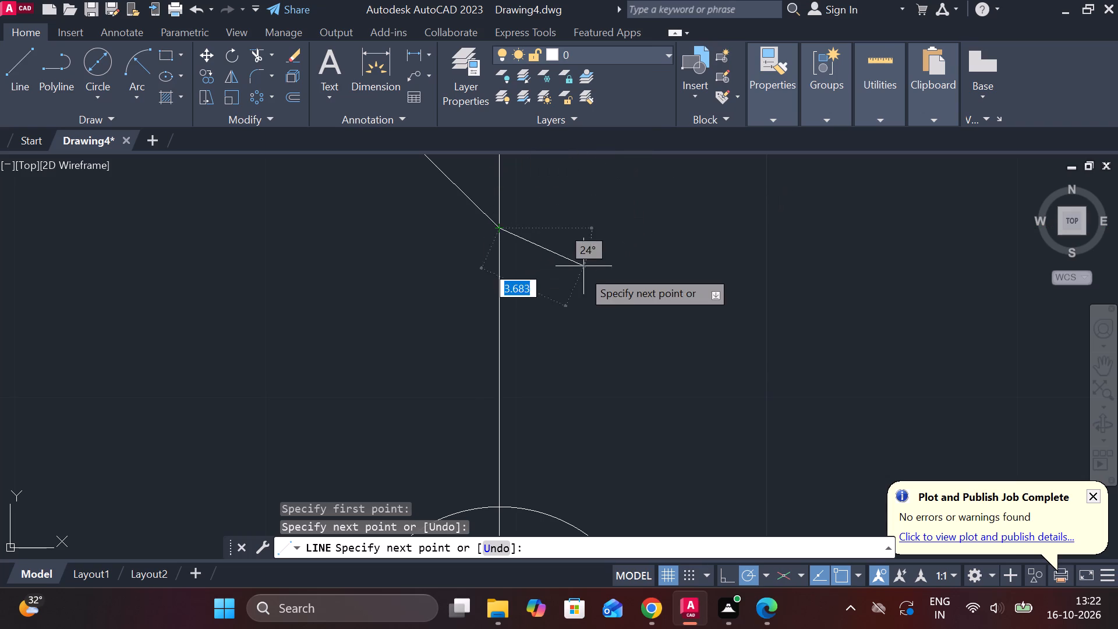
pyautogui.scroll(-2, 582, 267)
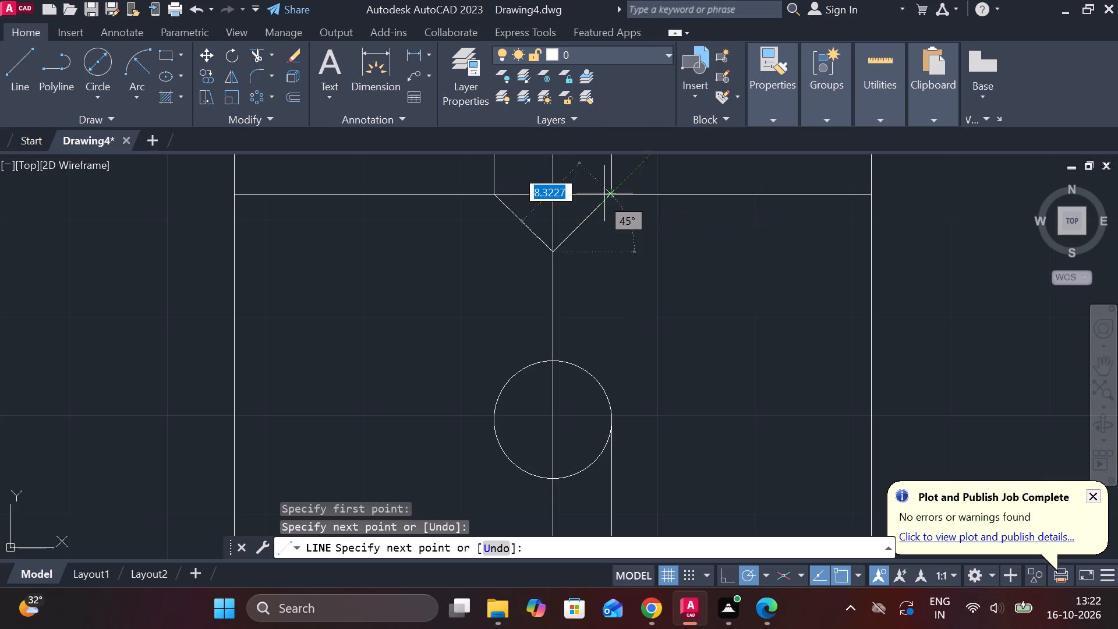
pyautogui.click(614, 193)
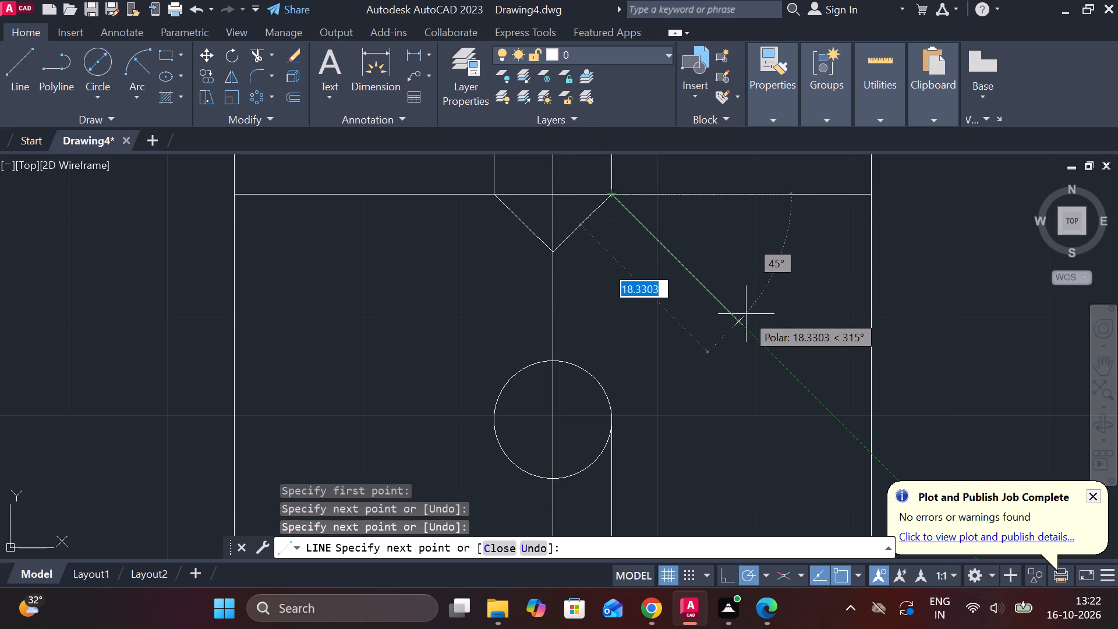
pyautogui.press('Escape')
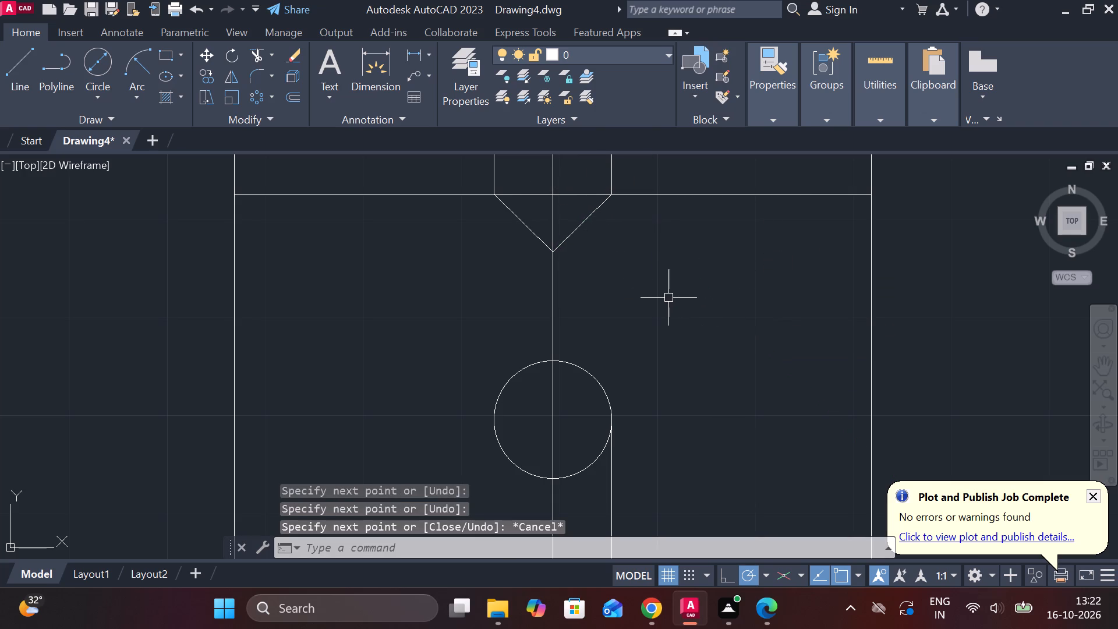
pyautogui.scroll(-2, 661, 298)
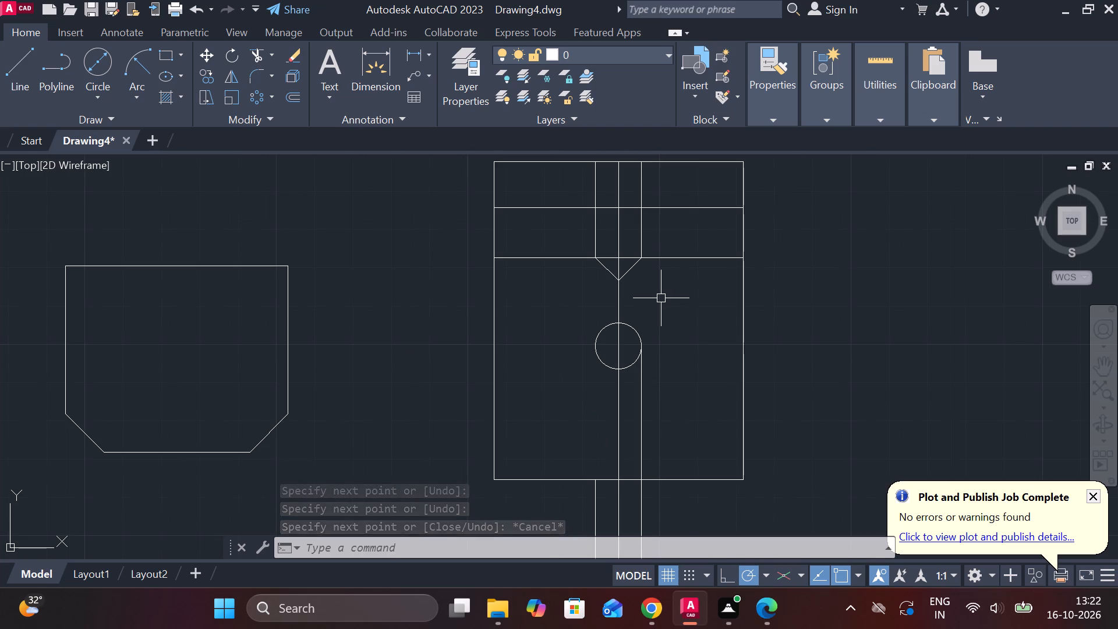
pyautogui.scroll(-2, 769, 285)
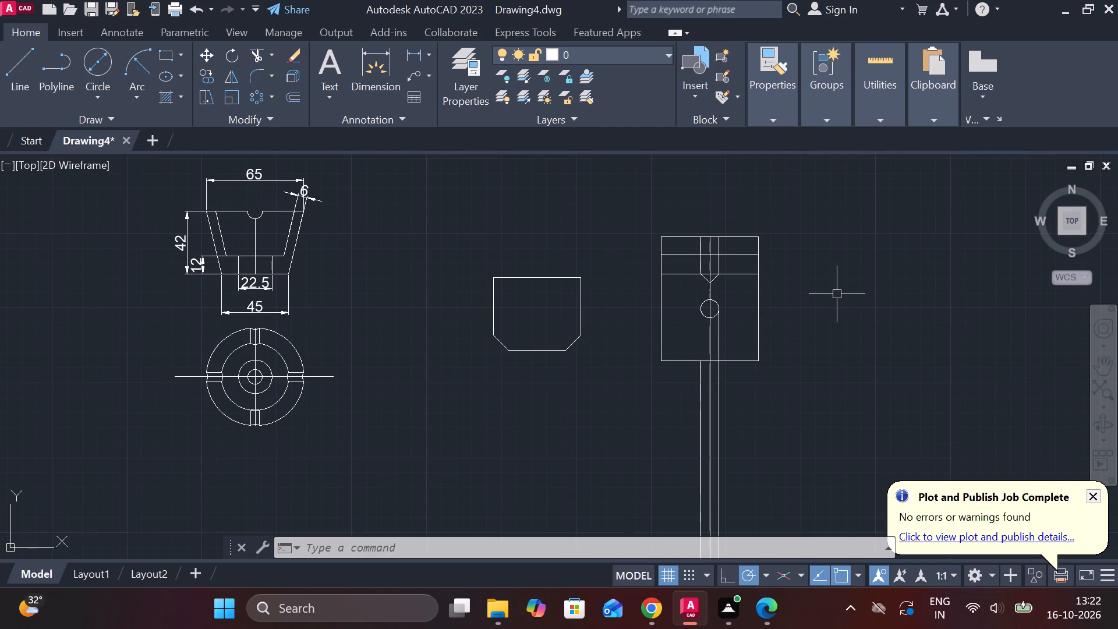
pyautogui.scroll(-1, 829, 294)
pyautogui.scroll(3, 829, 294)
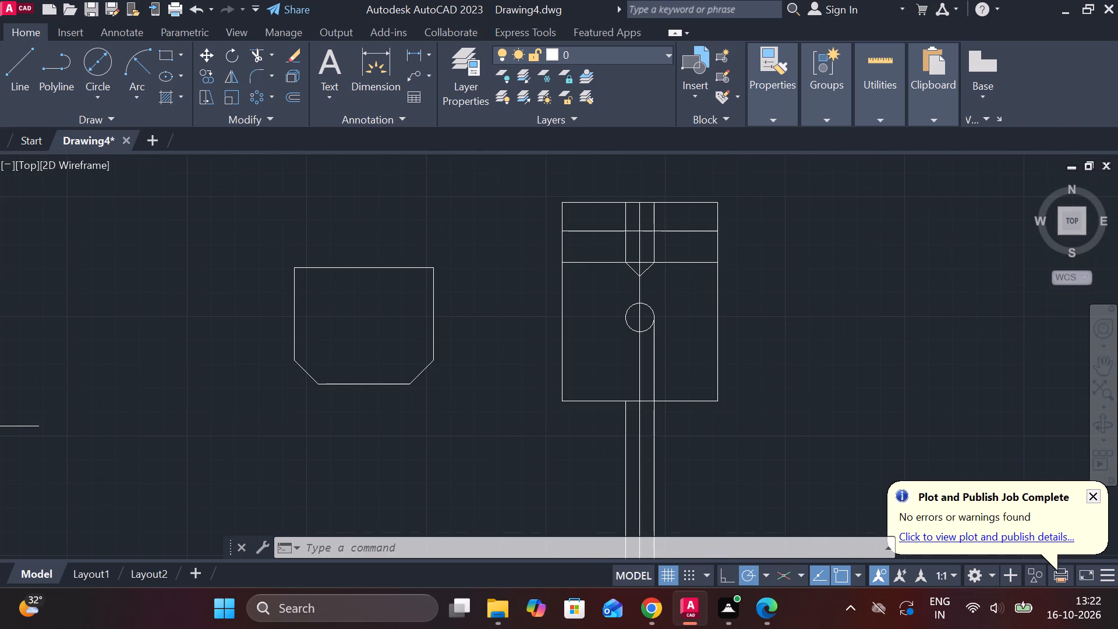
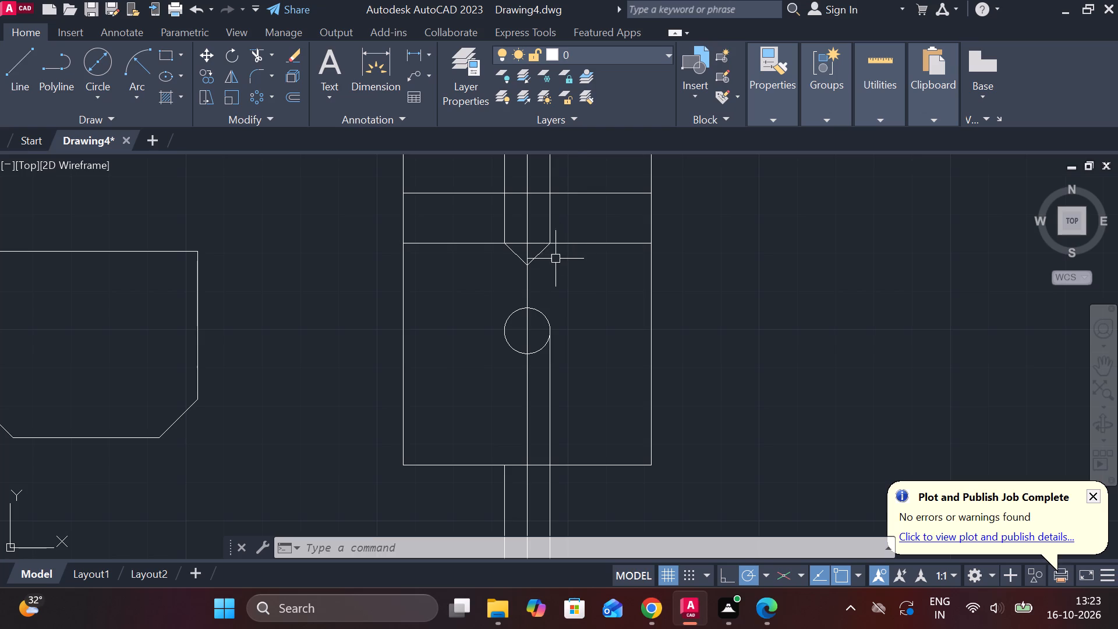
# Copy the horizontal line across the top of the V-shaped tip, using its midpoint as the base point.
pyautogui.click(567, 245)
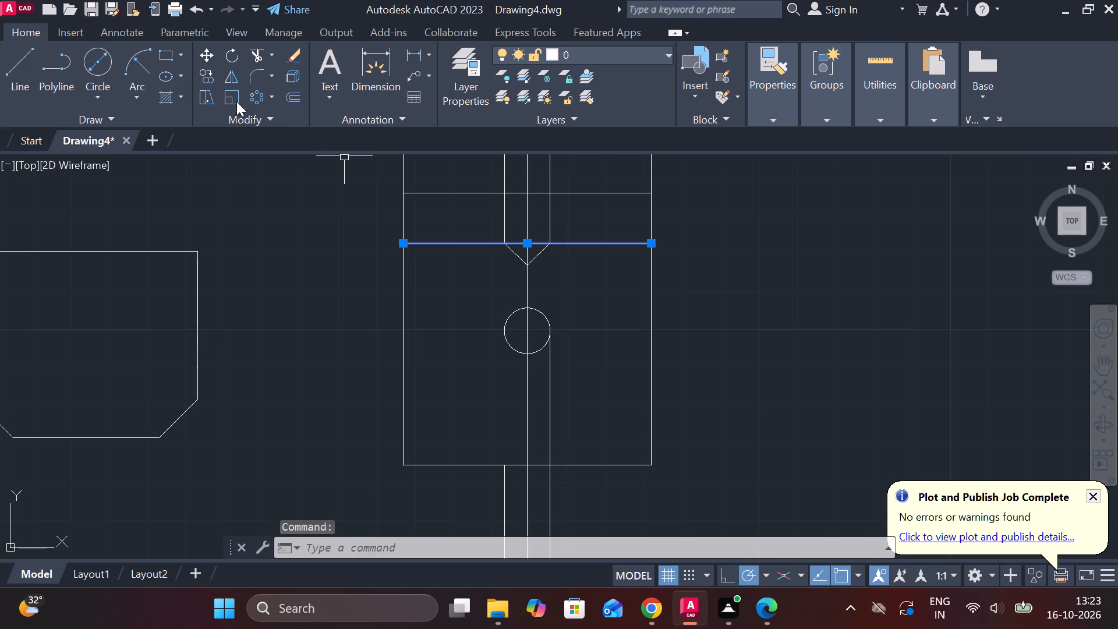
pyautogui.click(208, 77)
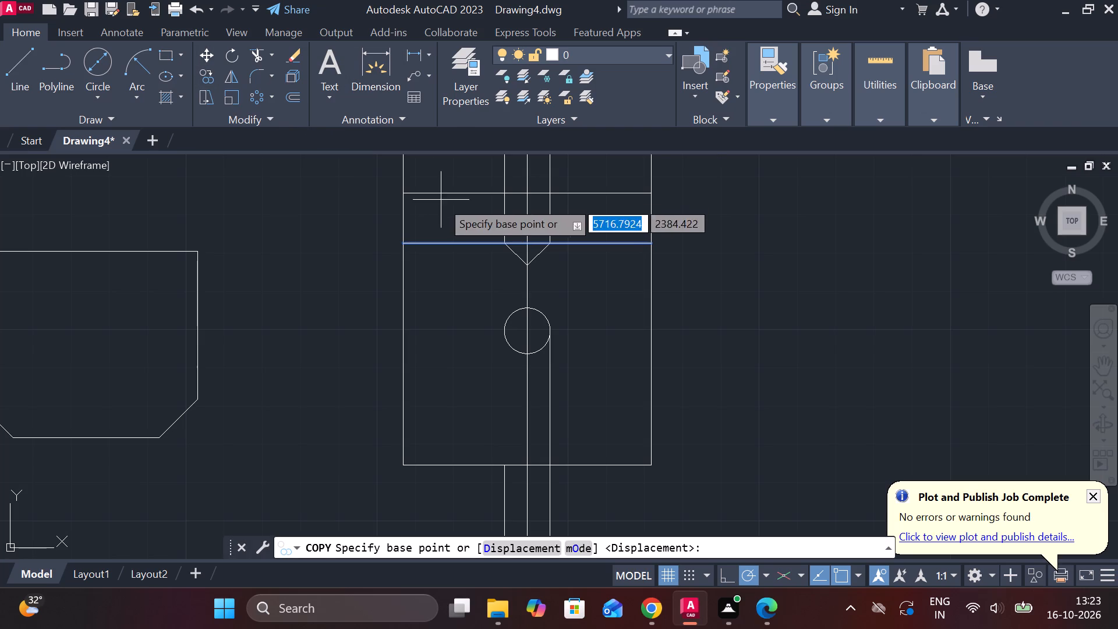
pyautogui.click(533, 244)
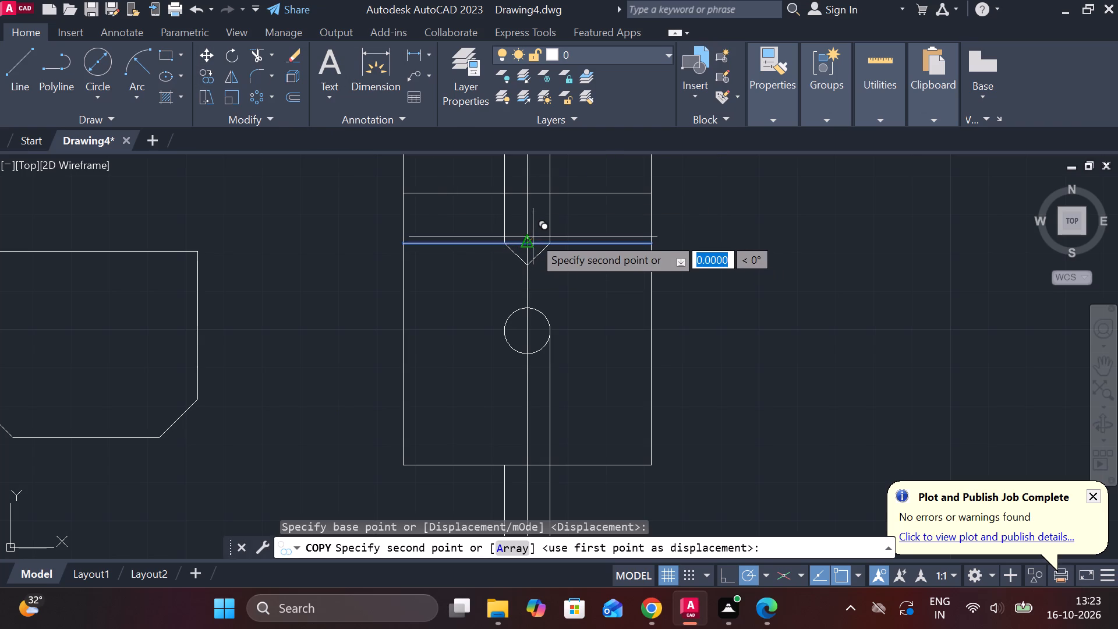
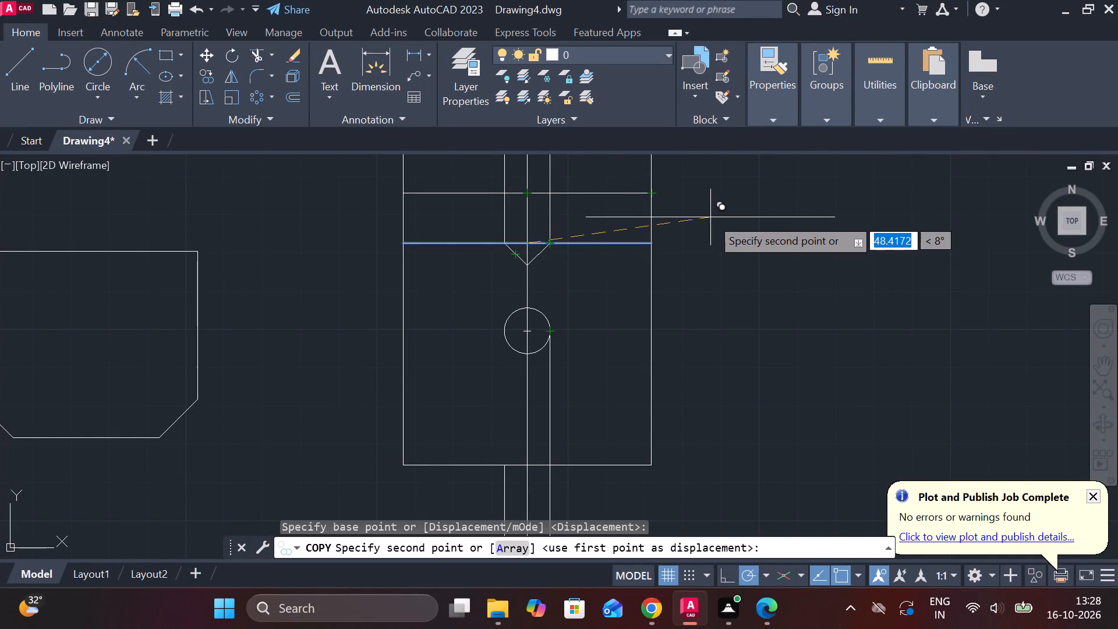
# Erase the two sloping lines that form the V-shaped tip of the hole.
pyautogui.press('Escape')
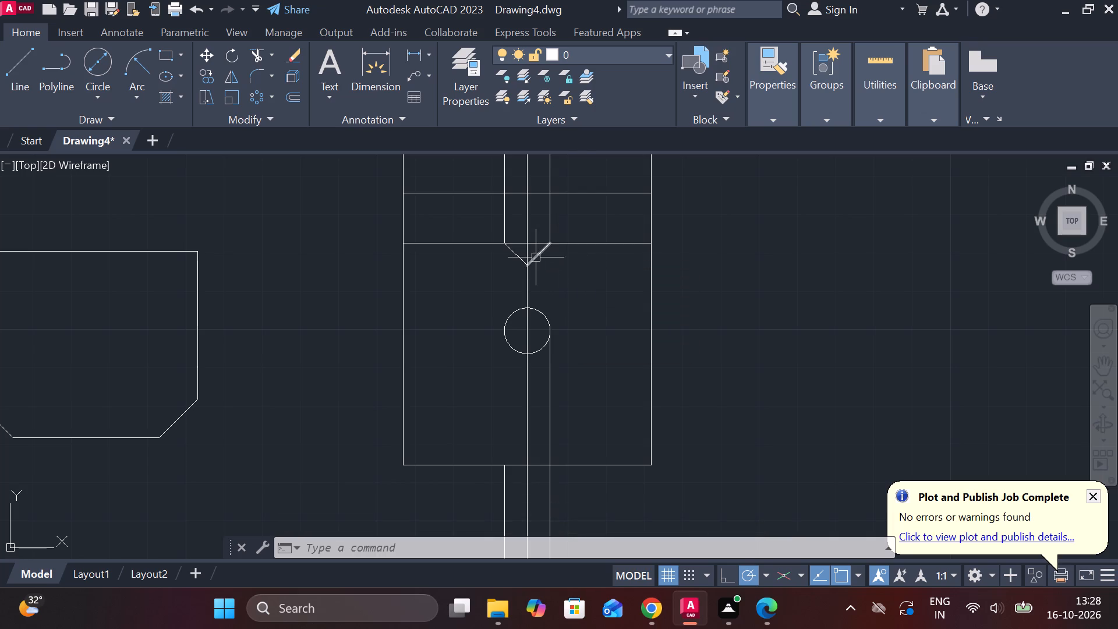
pyautogui.click(536, 259)
pyautogui.click(515, 254)
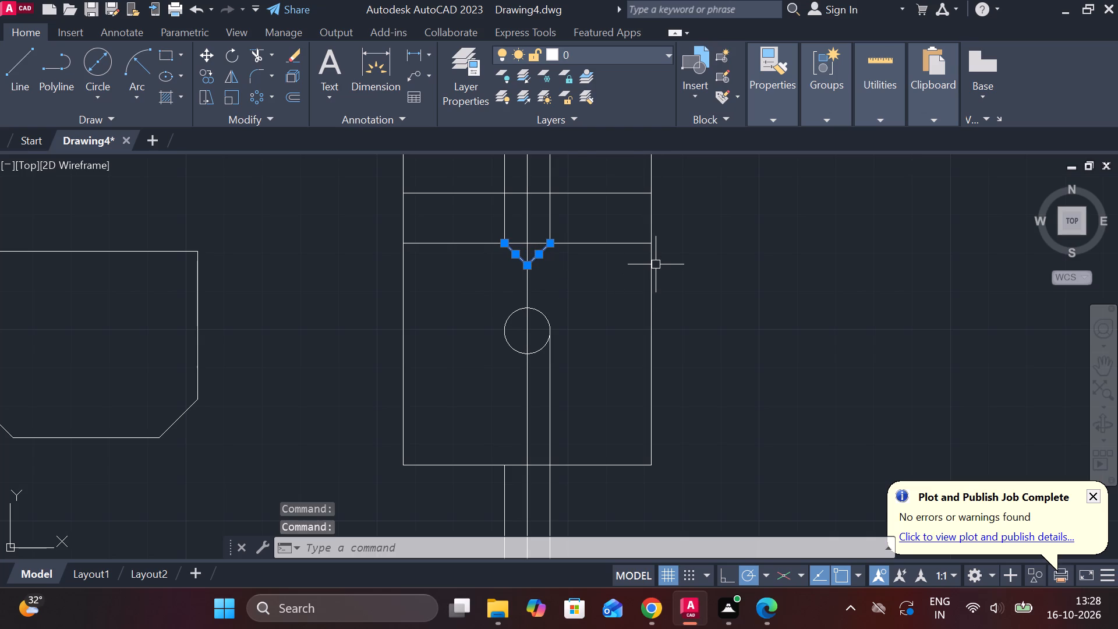
pyautogui.press('Delete')
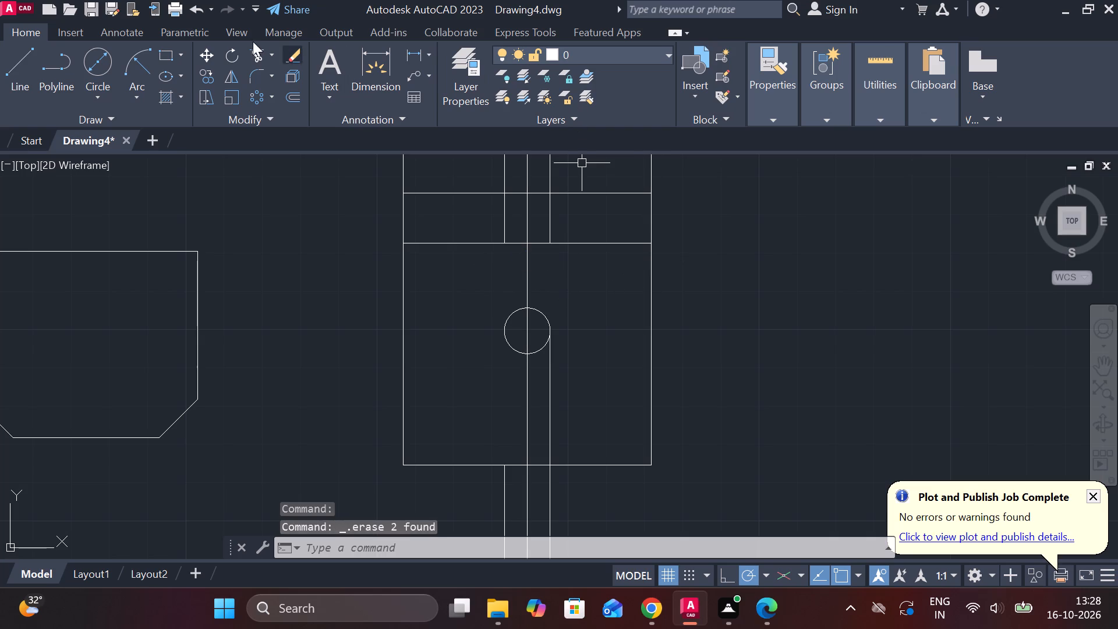
# Draw a new V tip with two 30° lines, each about 6.94 long, joining the hole's side lines at the centreline.
pyautogui.click(21, 61)
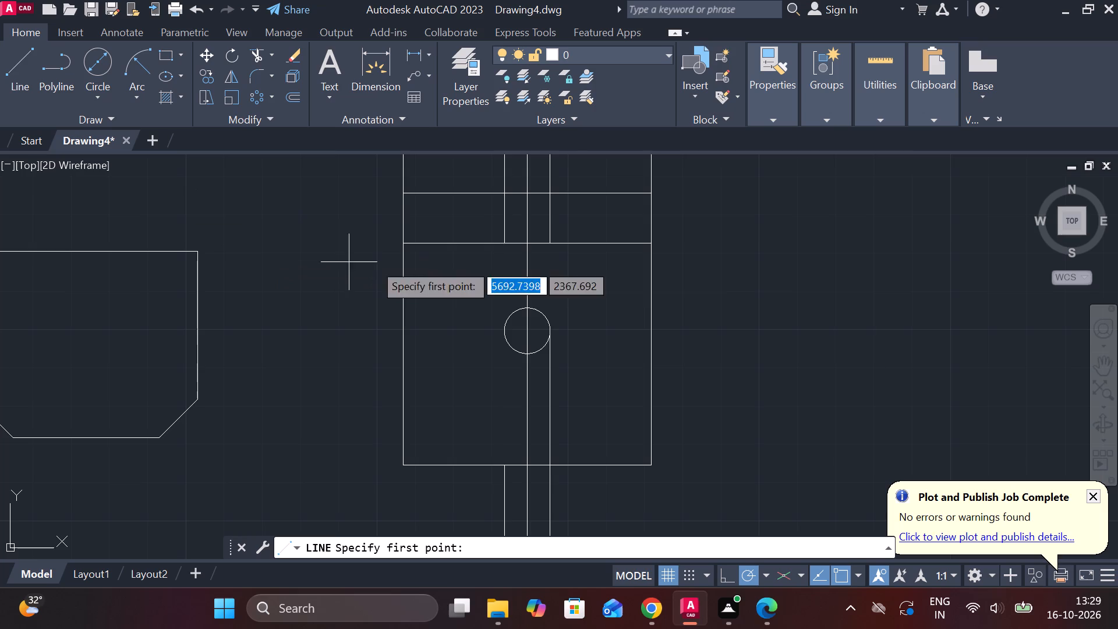
pyautogui.scroll(2, 516, 266)
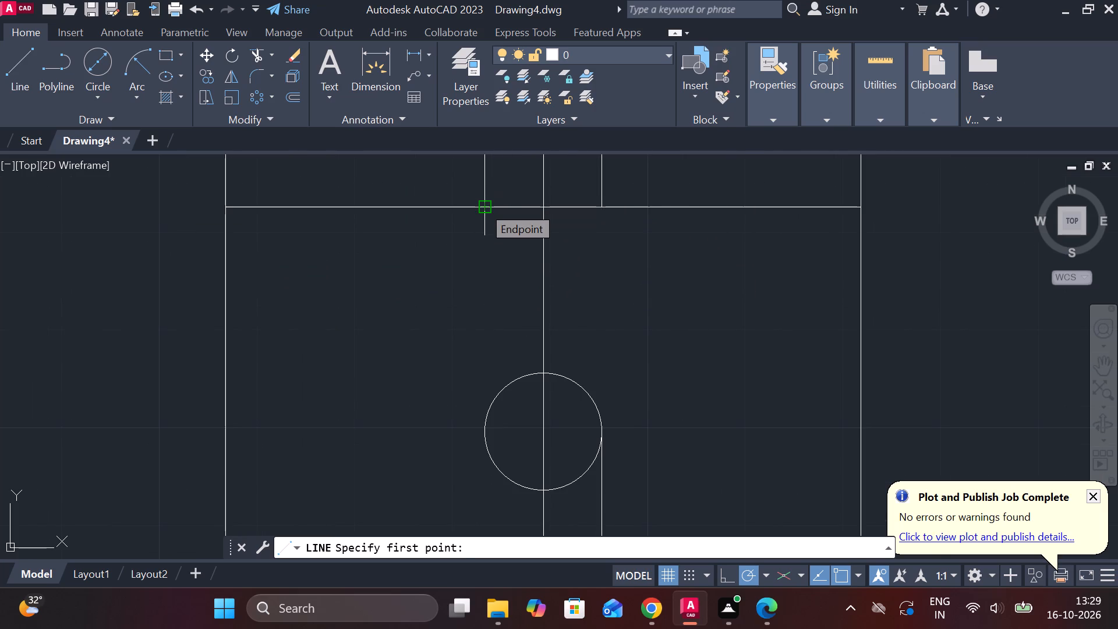
pyautogui.click(482, 206)
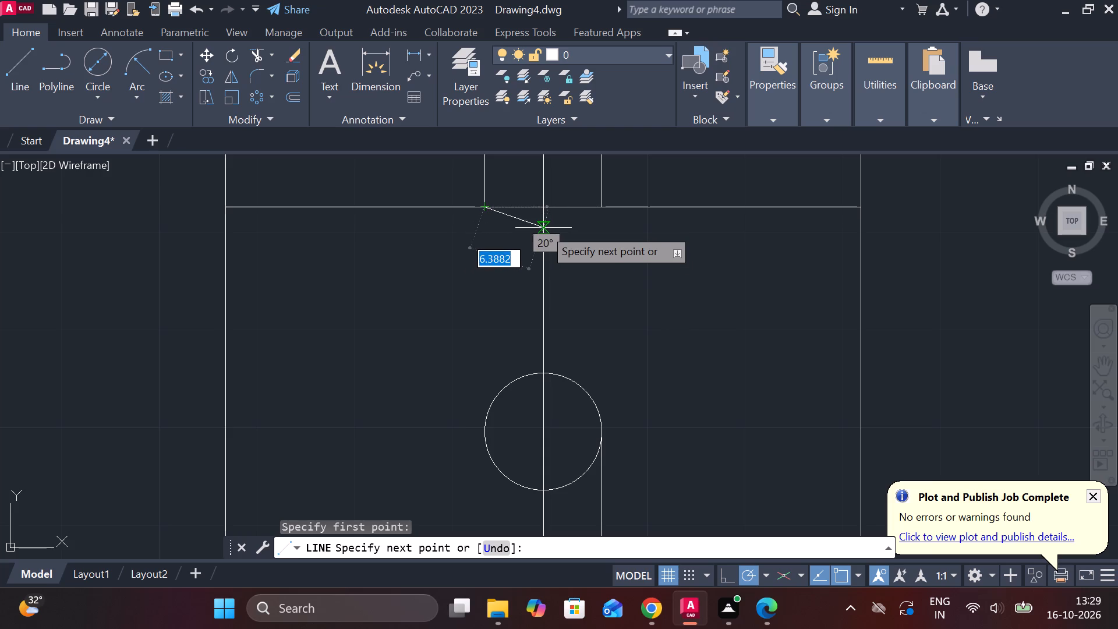
pyautogui.scroll(3, 543, 228)
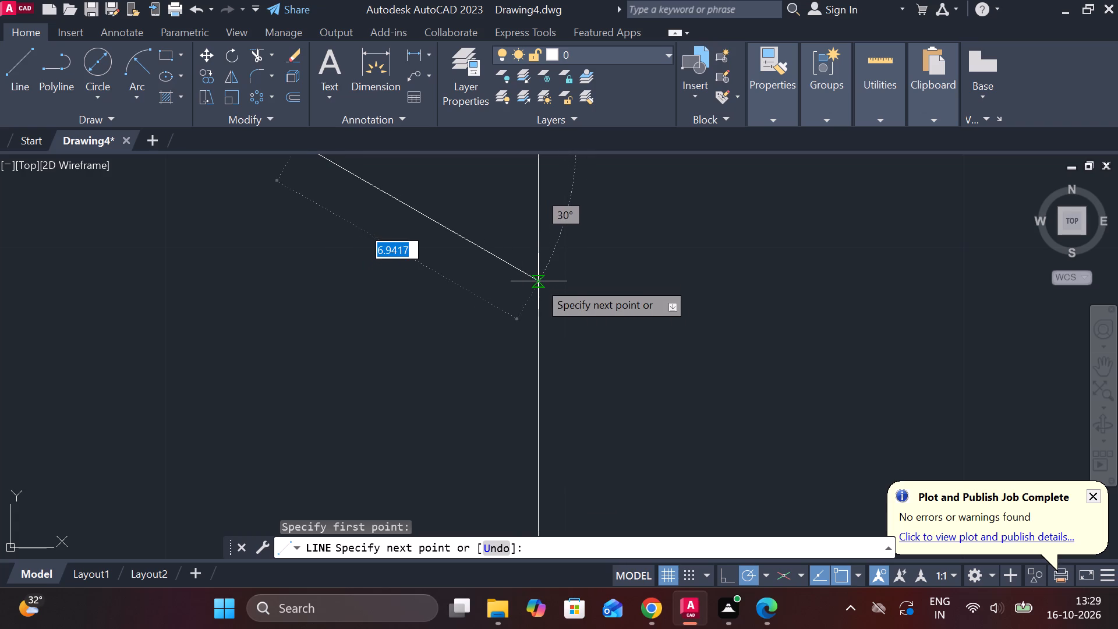
pyautogui.click(539, 281)
pyautogui.scroll(-1, 647, 182)
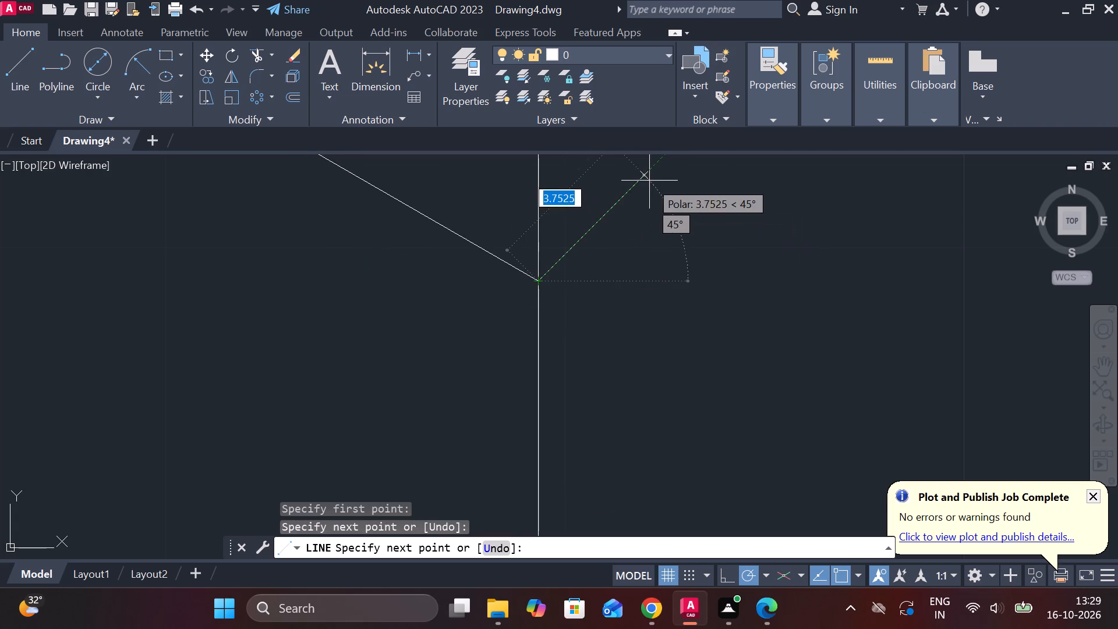
pyautogui.scroll(-2, 646, 185)
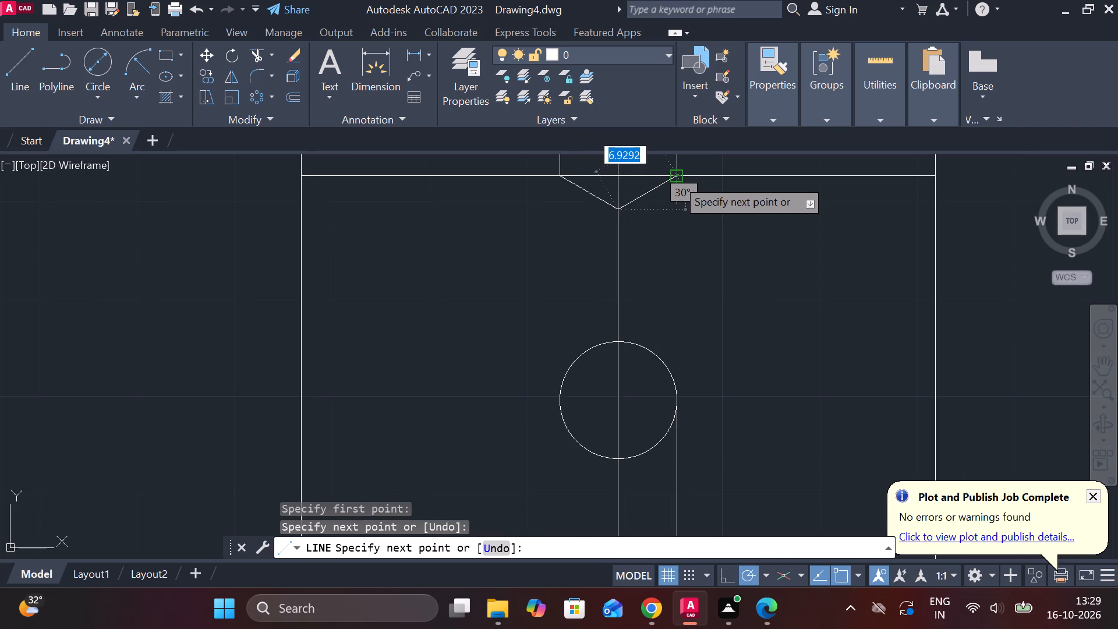
pyautogui.click(676, 178)
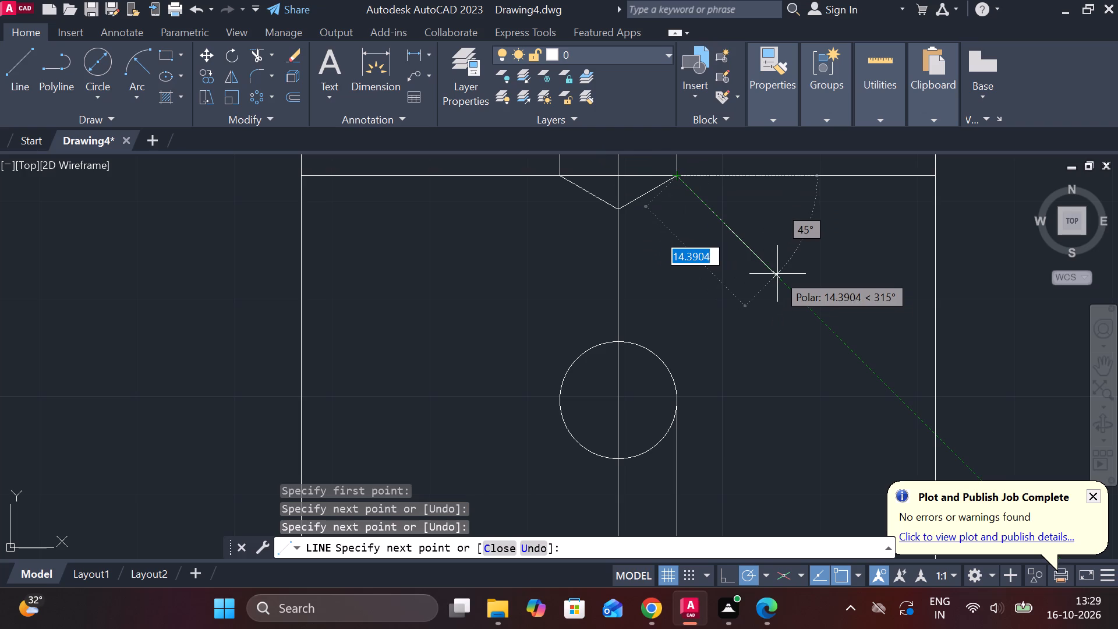
pyautogui.press('Escape')
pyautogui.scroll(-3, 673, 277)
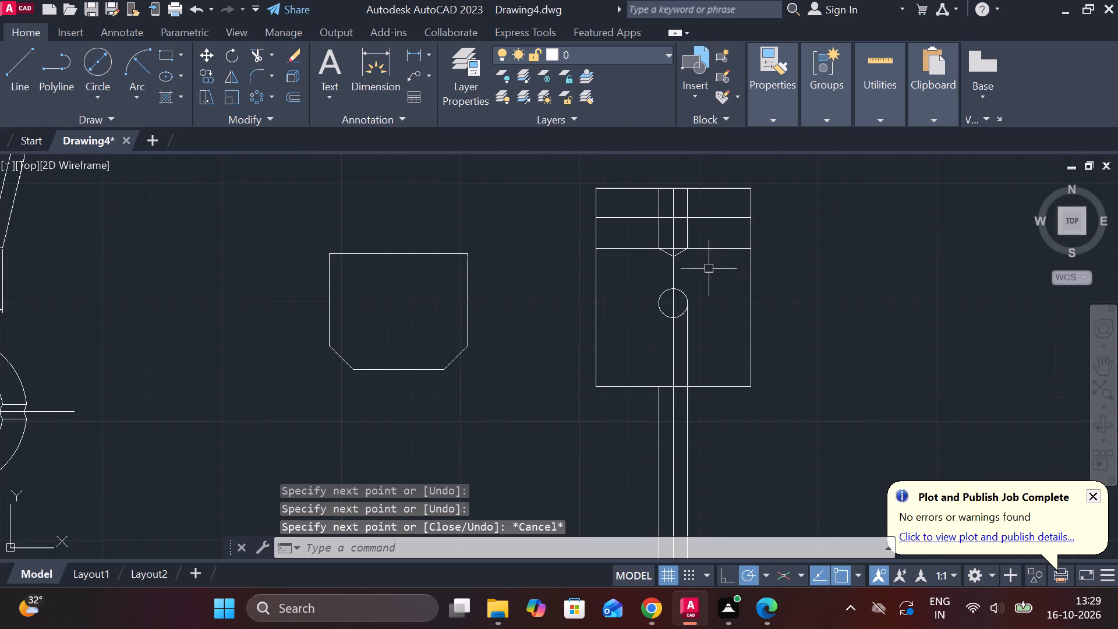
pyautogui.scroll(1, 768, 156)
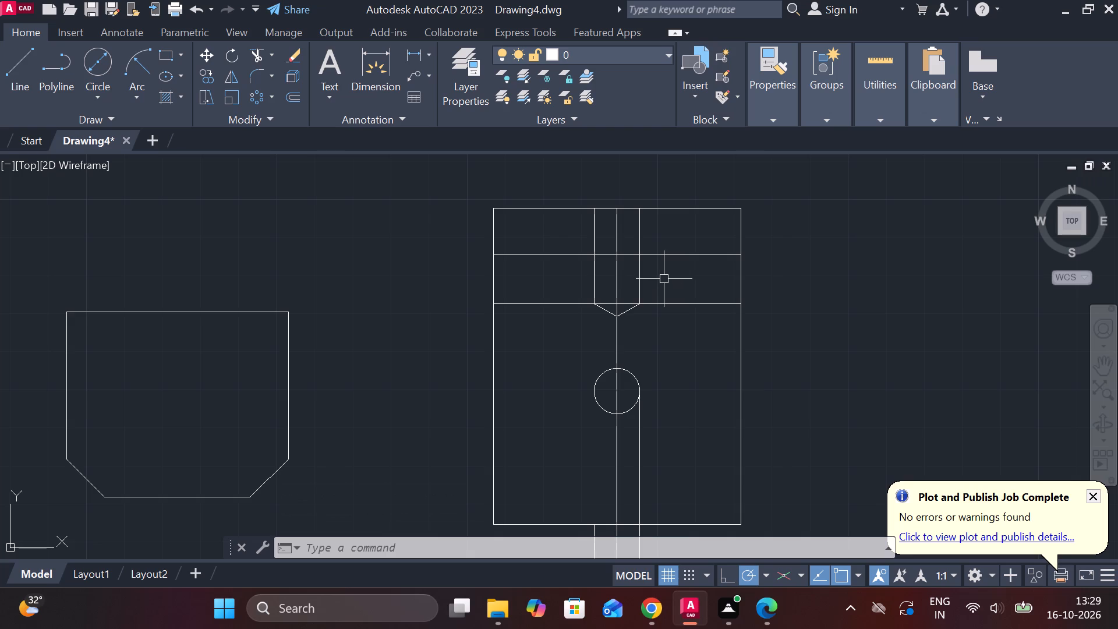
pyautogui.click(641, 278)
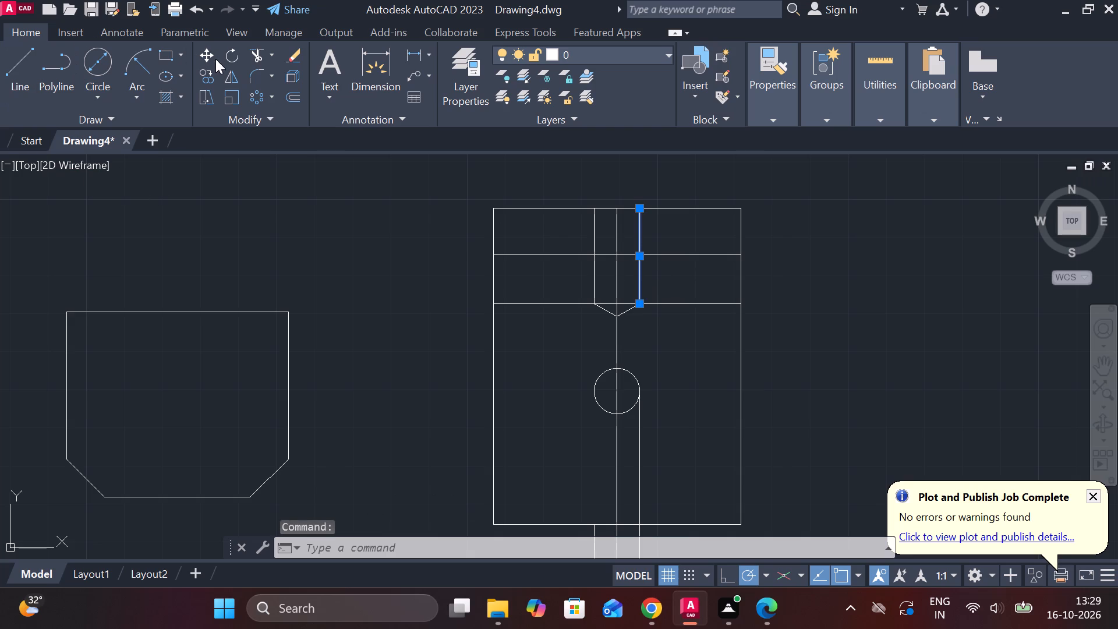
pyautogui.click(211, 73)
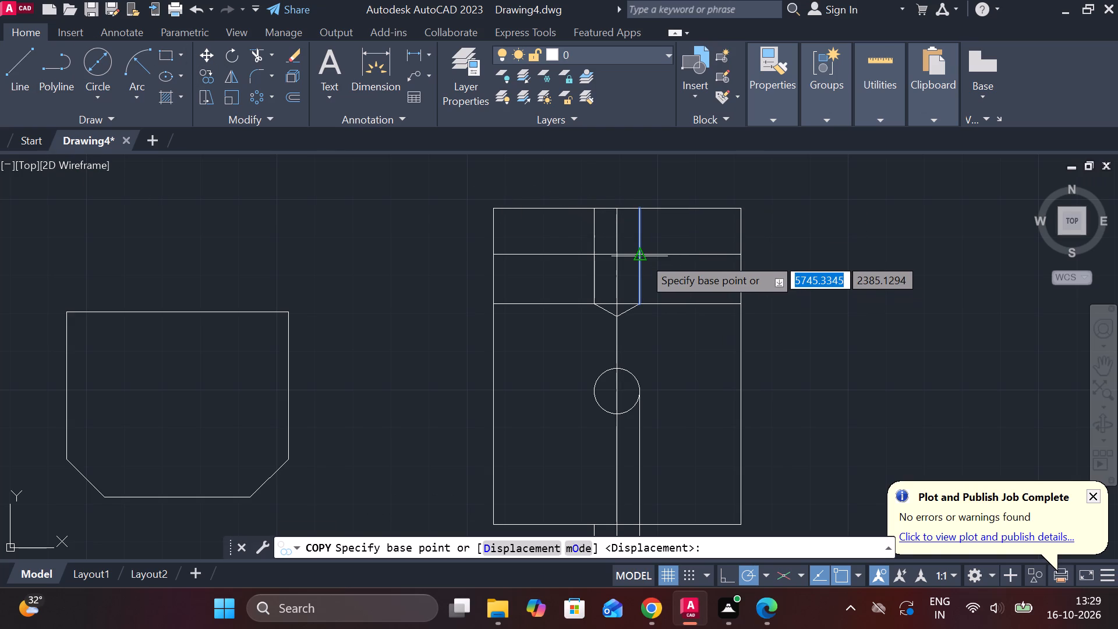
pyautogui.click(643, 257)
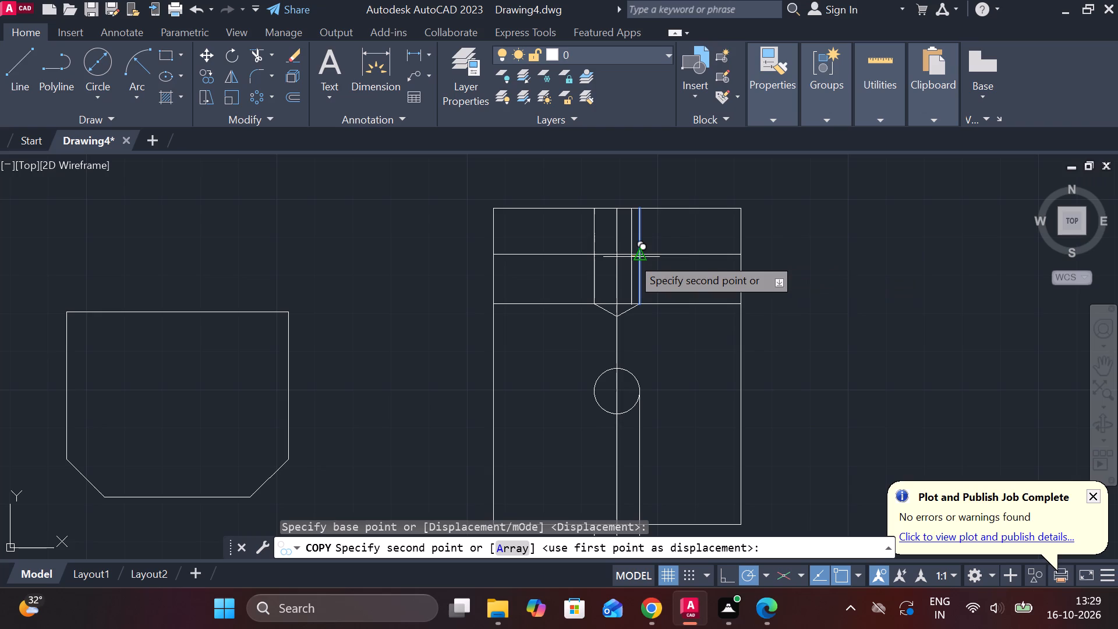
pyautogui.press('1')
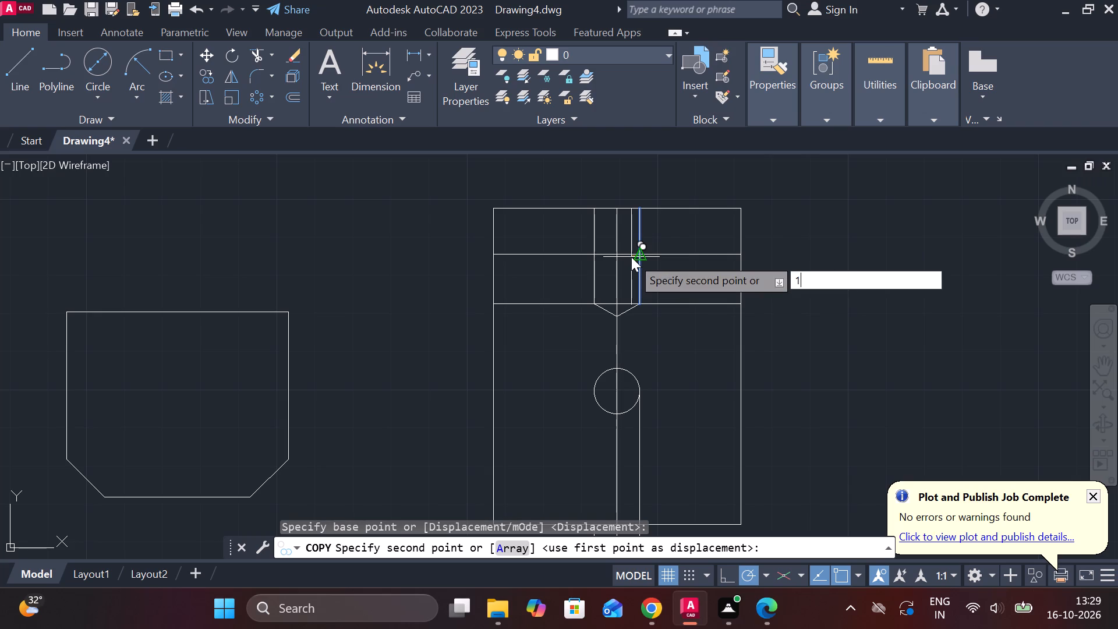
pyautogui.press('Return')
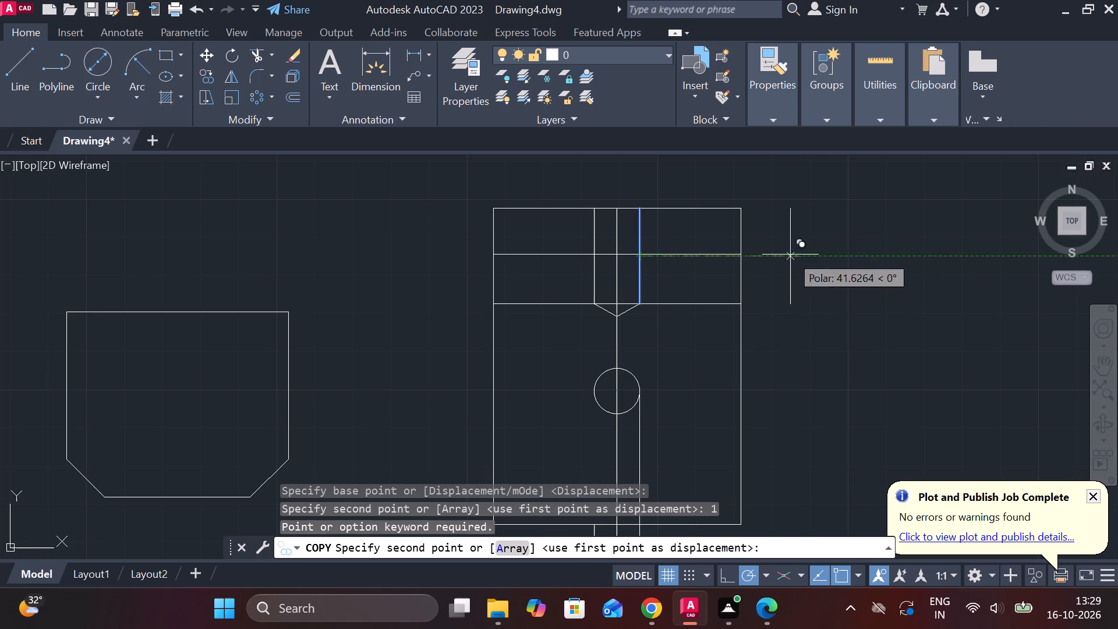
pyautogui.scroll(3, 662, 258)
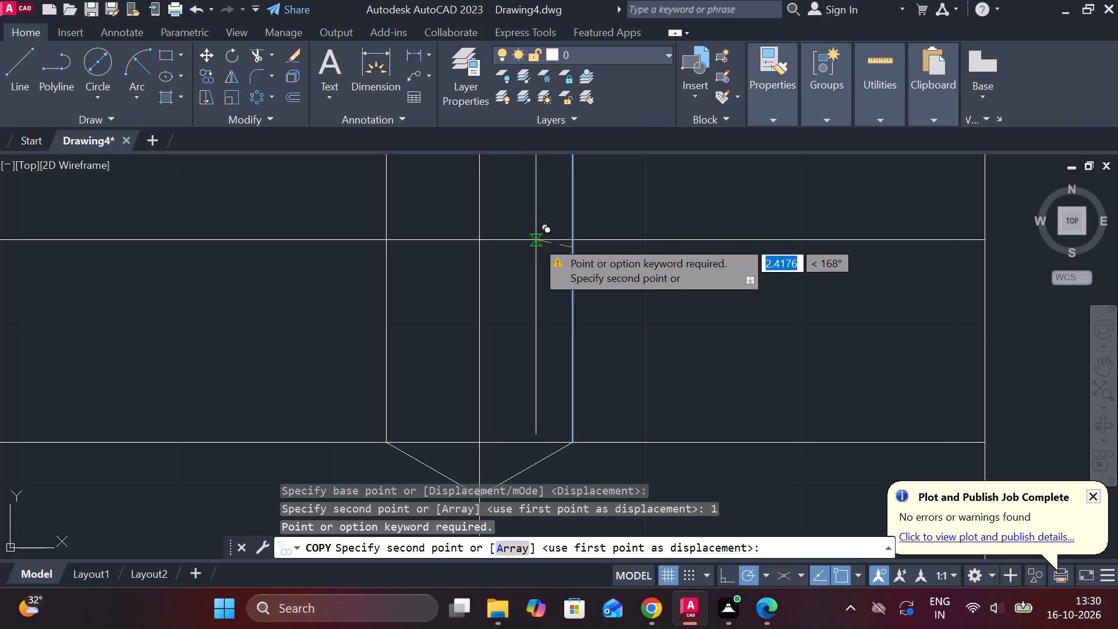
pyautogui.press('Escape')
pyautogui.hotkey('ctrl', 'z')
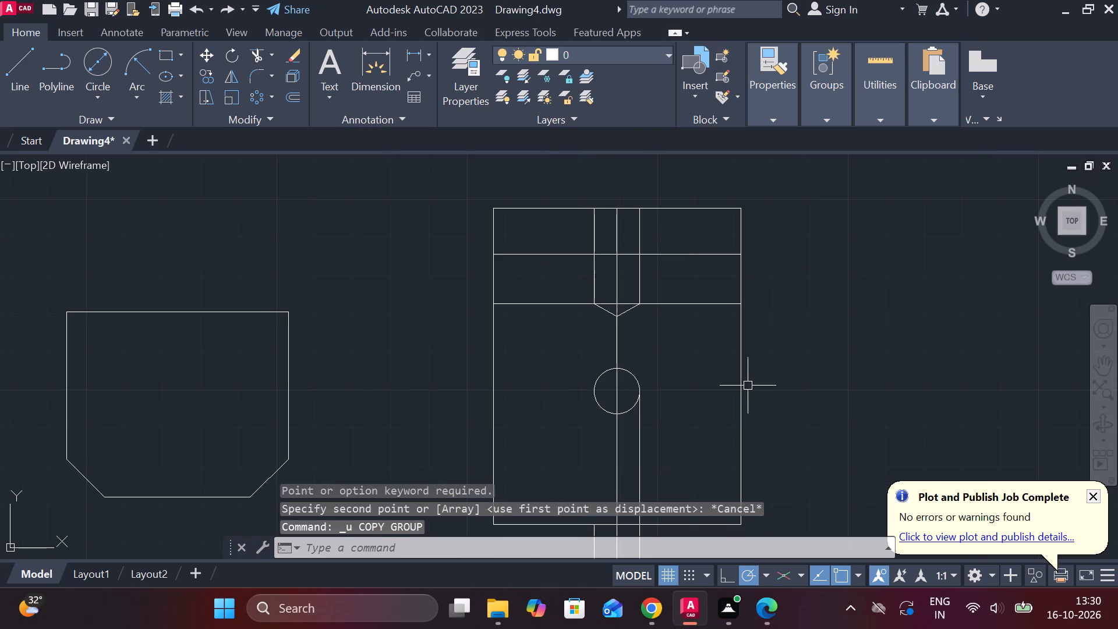
# Copy the hole's right side line 1 unit inward, using its intersection with the upper horizontal line as base point.
pyautogui.click(637, 278)
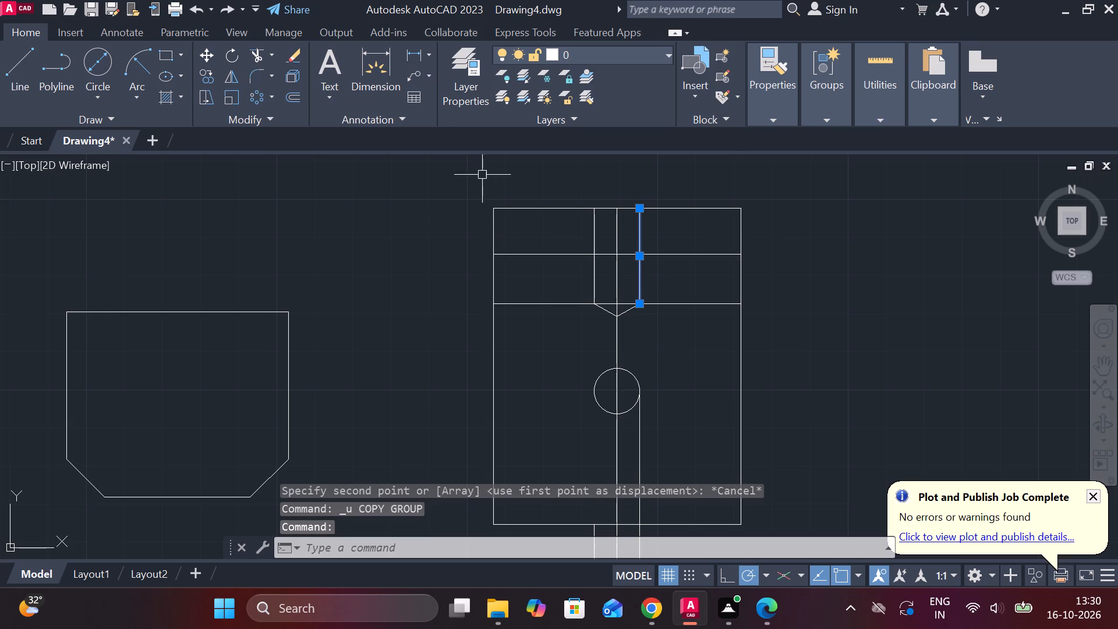
pyautogui.click(211, 76)
pyautogui.scroll(3, 650, 271)
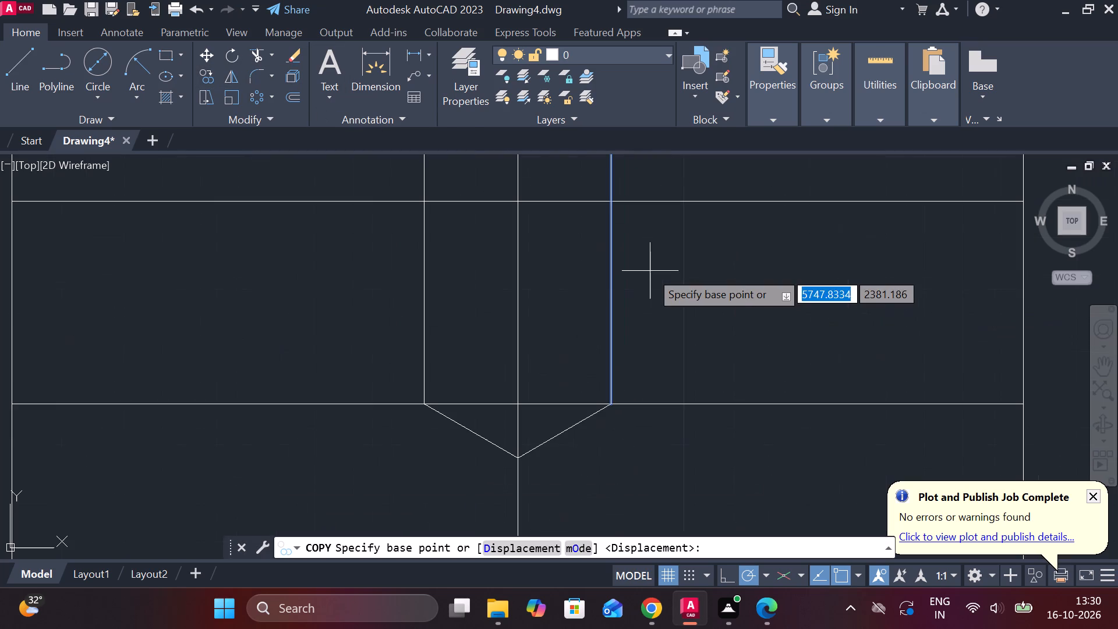
pyautogui.click(613, 200)
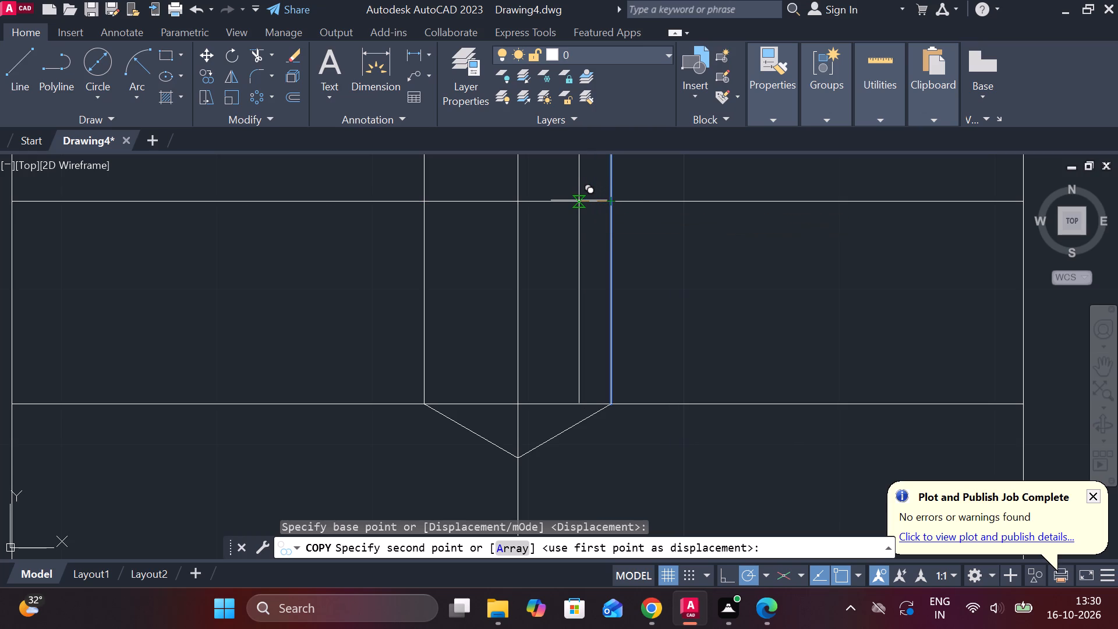
pyautogui.press('1')
pyautogui.press('Return')
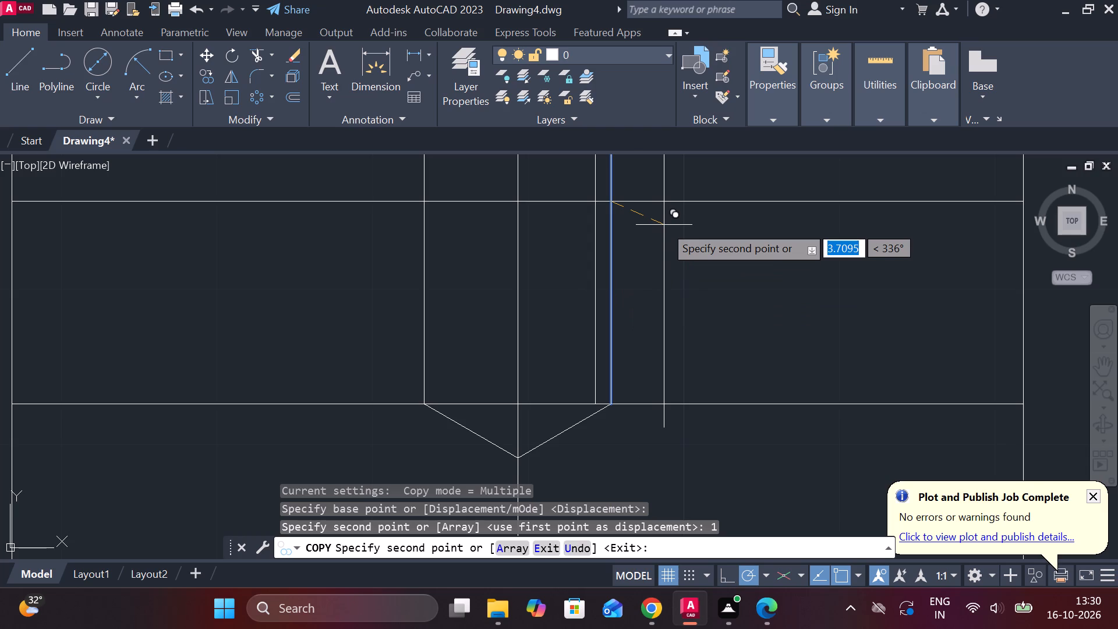
pyautogui.press('Escape')
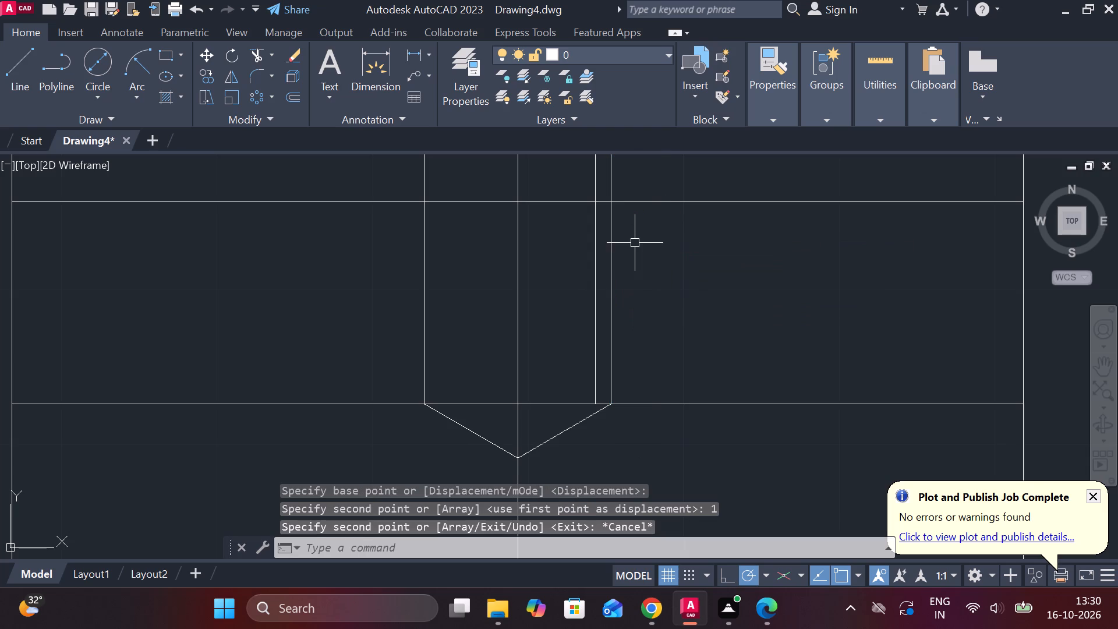
# Copy the hole's left side line 1 unit inward, using its intersection with the upper horizontal line as base point.
pyautogui.click(425, 258)
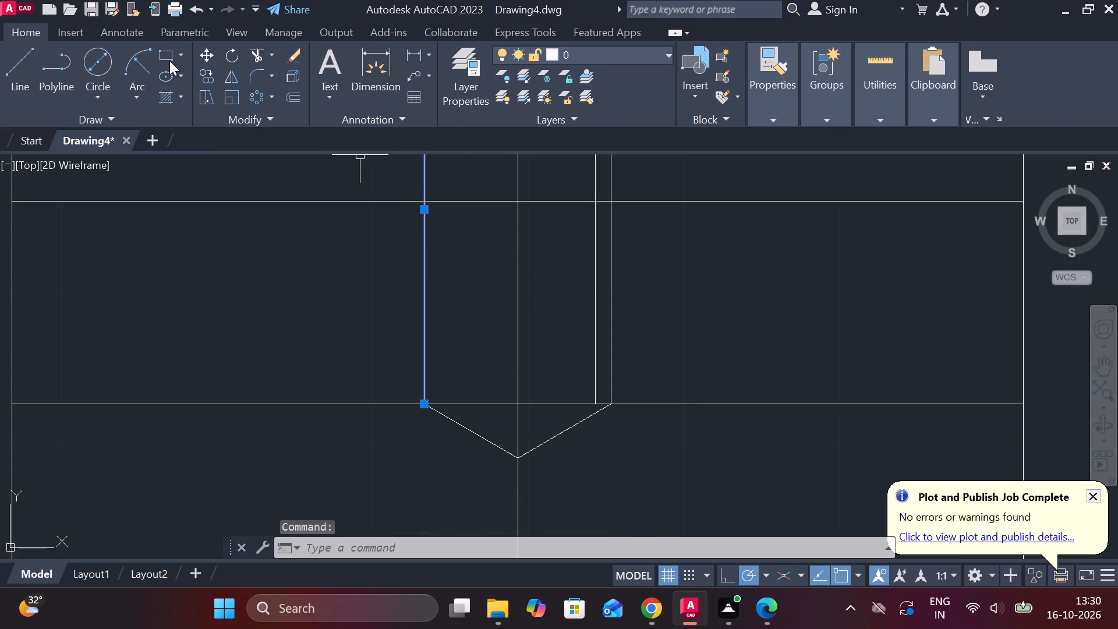
pyautogui.click(202, 77)
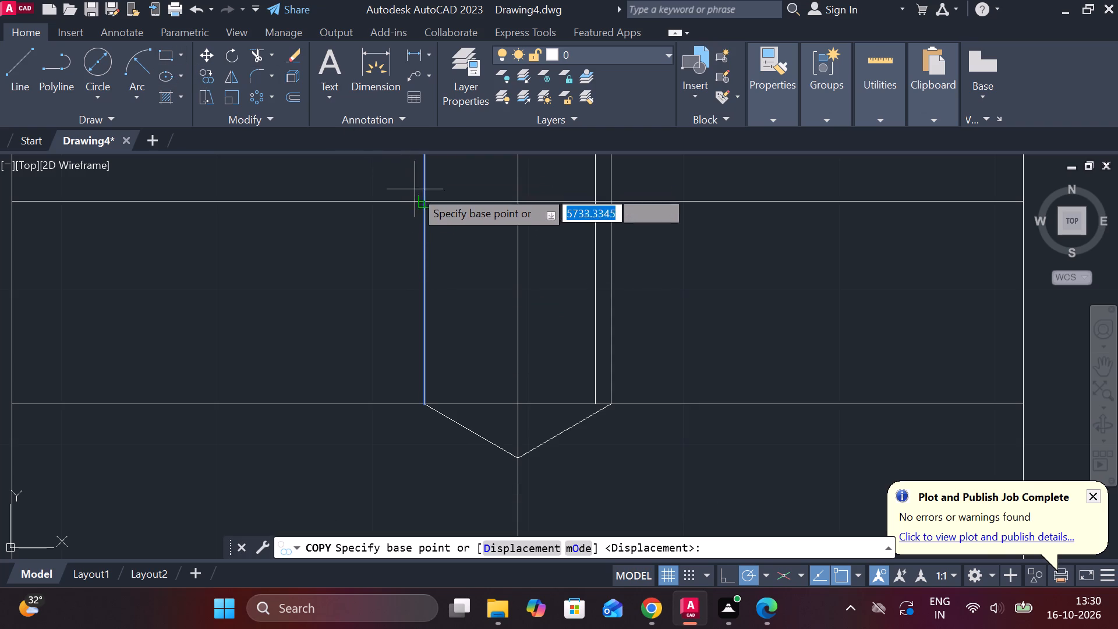
pyautogui.click(422, 202)
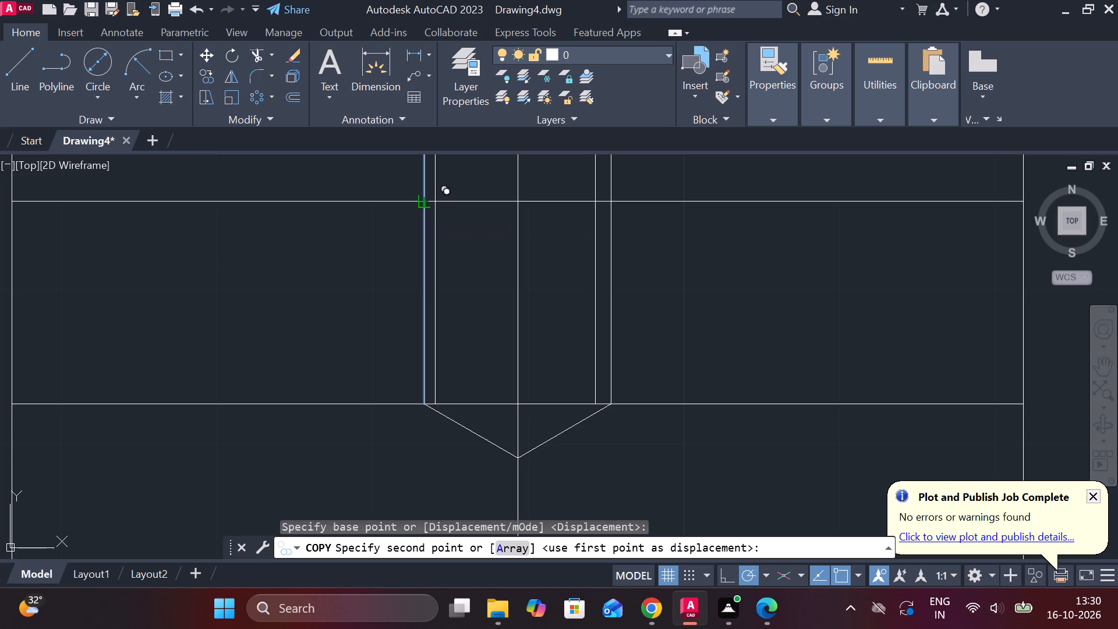
pyautogui.press('1')
pyautogui.press('Return')
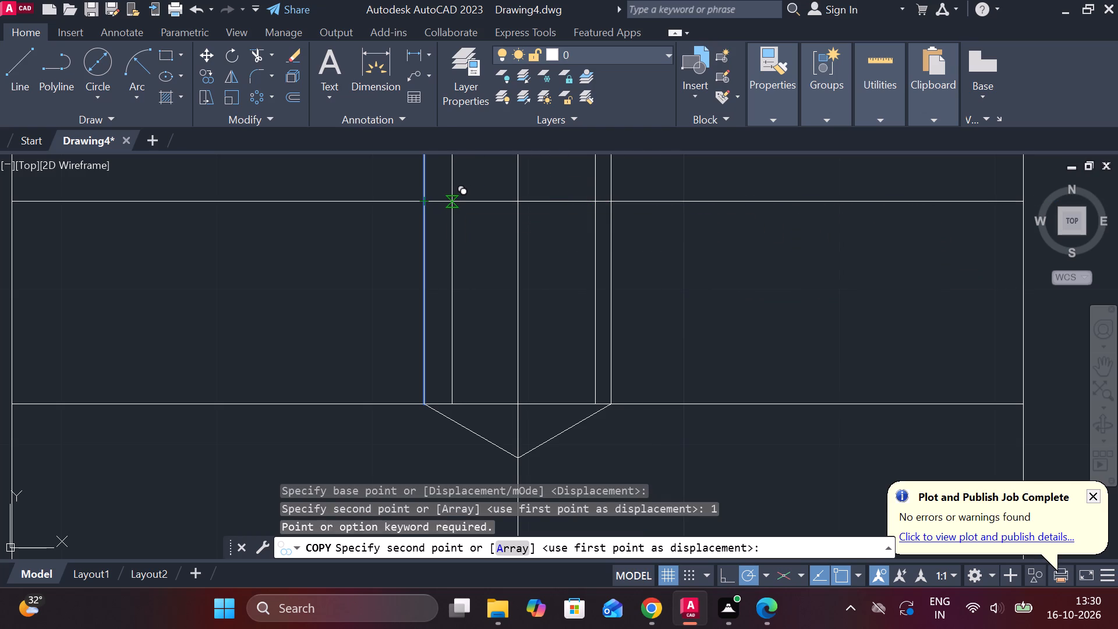
pyautogui.press('Tab')
pyautogui.press('1')
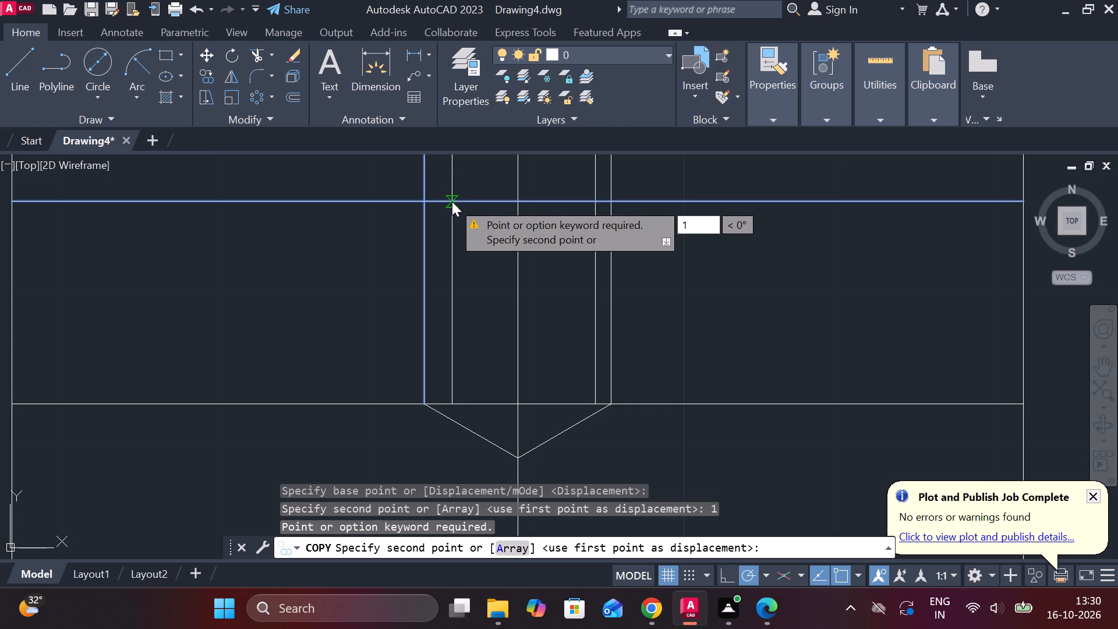
pyautogui.press('Return')
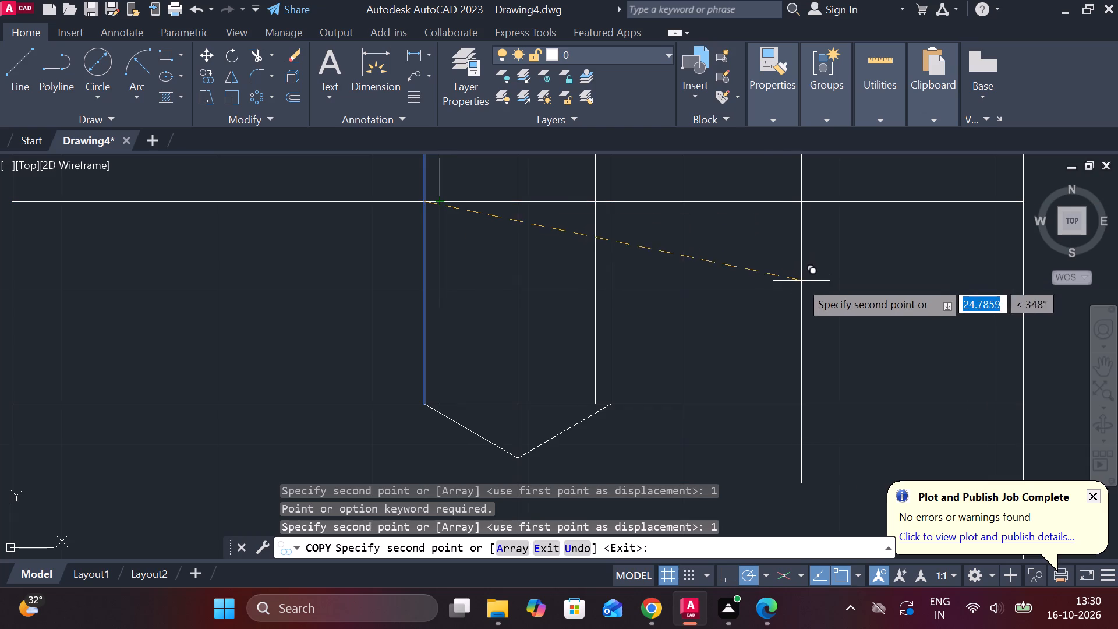
pyautogui.press('Escape')
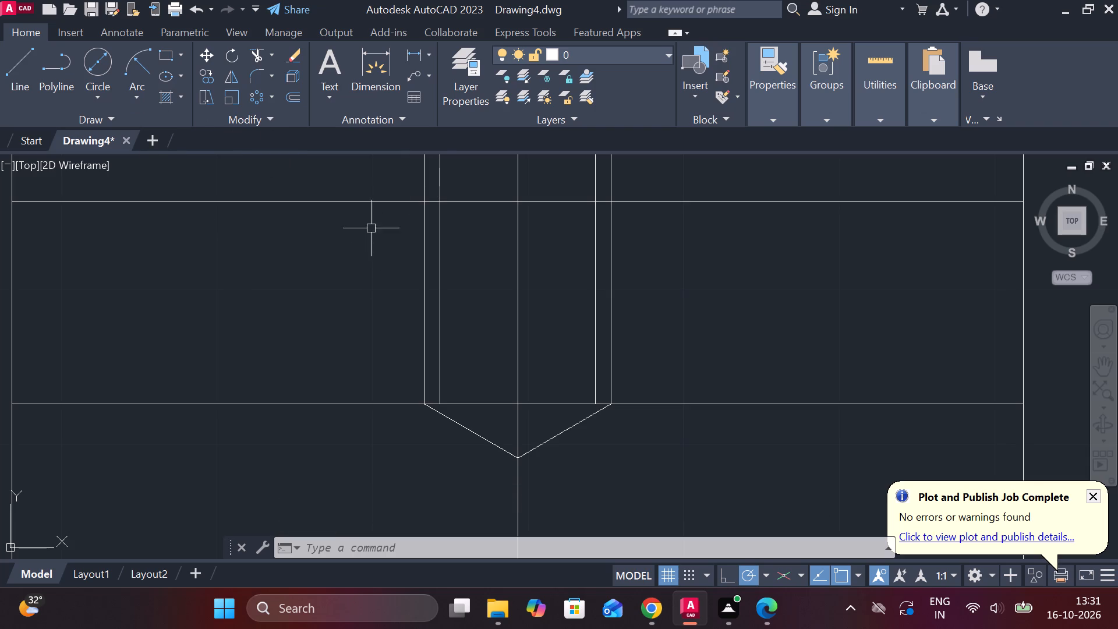
# Extend the hole's two inner vertical lines down to the sloping lines of the V tip.
pyautogui.write('EX')
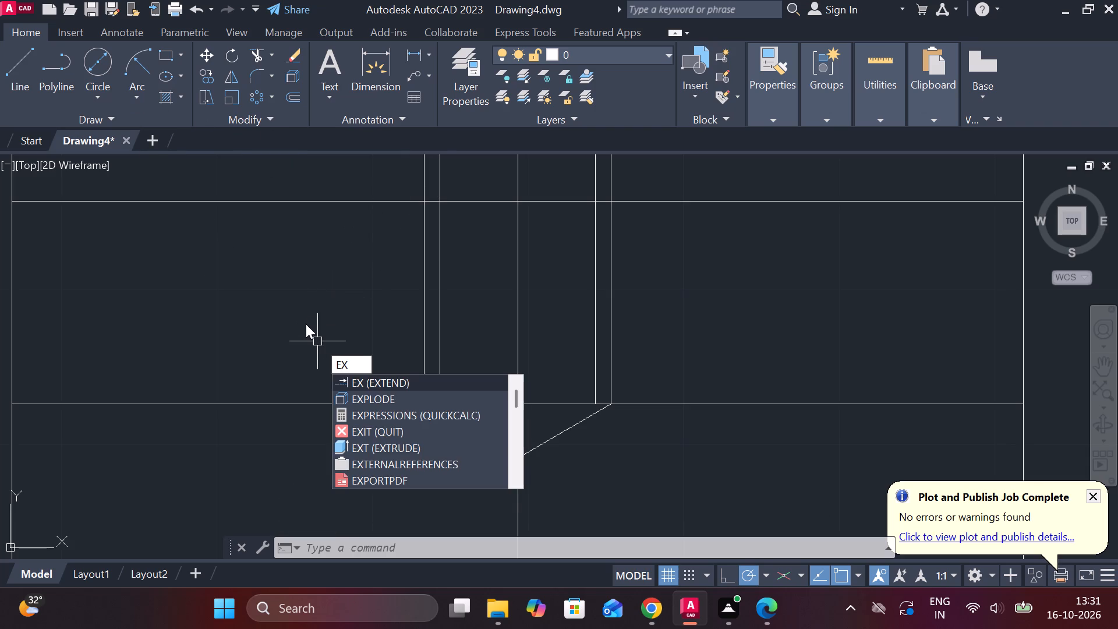
pyautogui.click(401, 388)
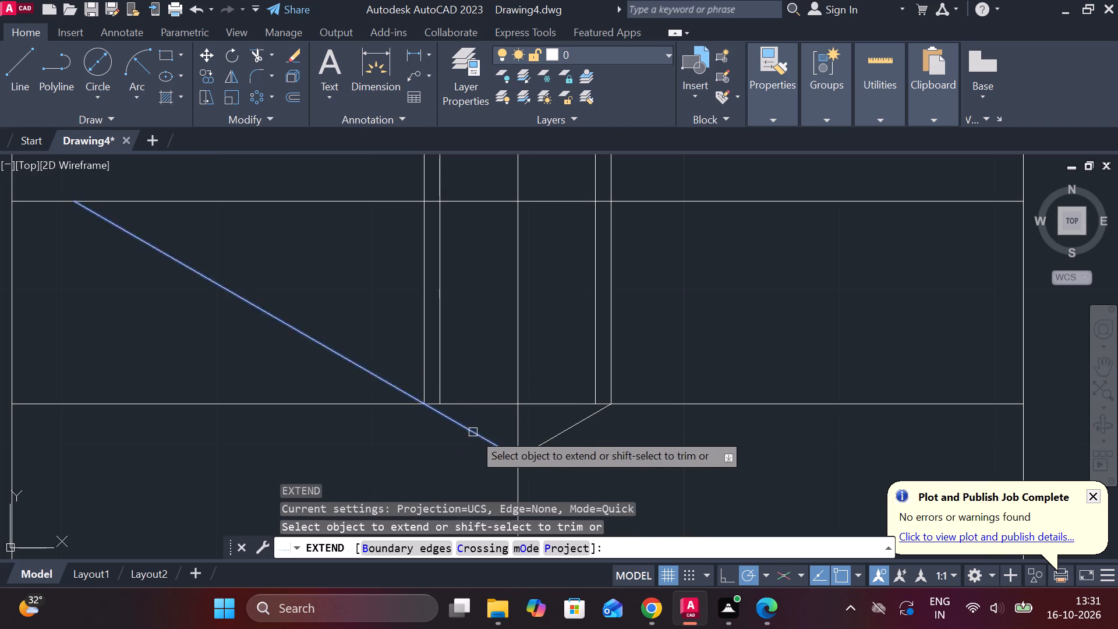
pyautogui.click(441, 353)
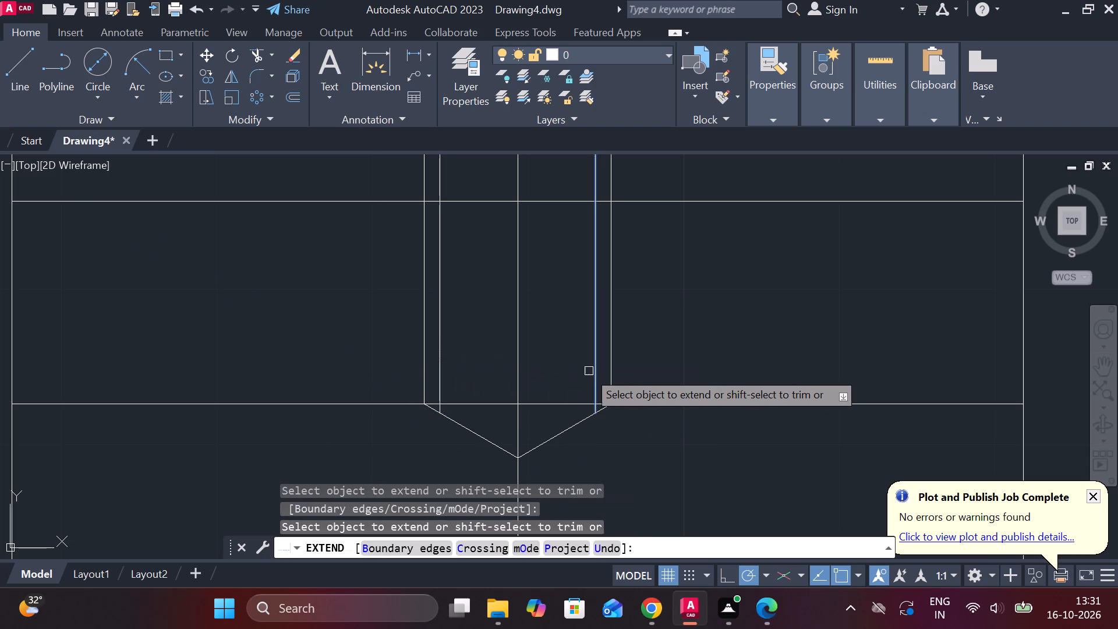
pyautogui.click(595, 370)
pyautogui.scroll(-1, 659, 341)
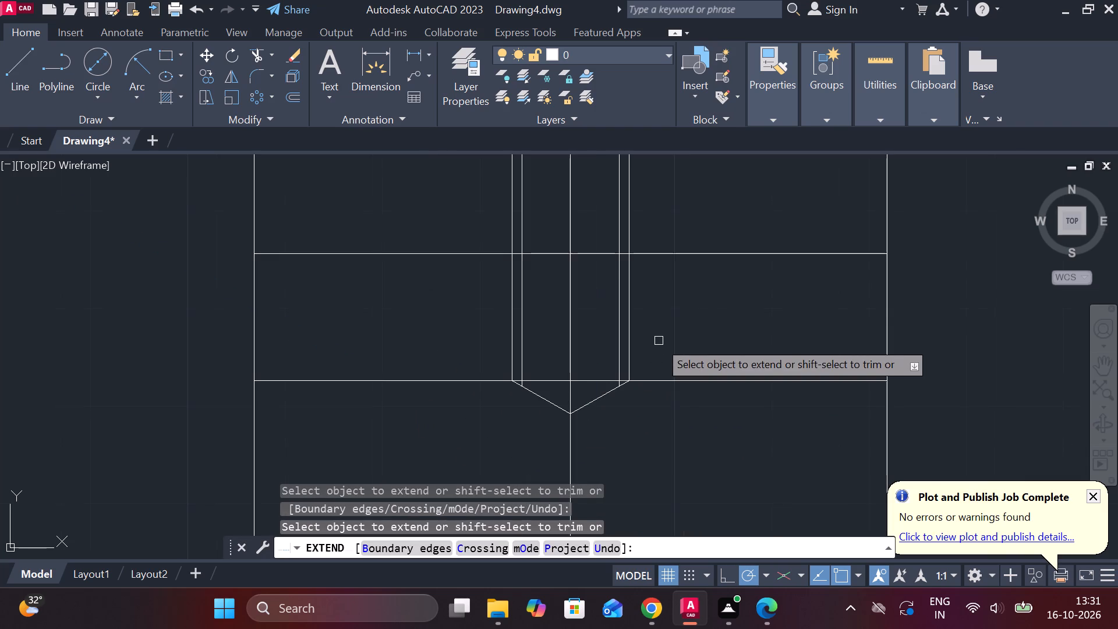
pyautogui.scroll(-3, 703, 301)
pyautogui.scroll(1, 700, 311)
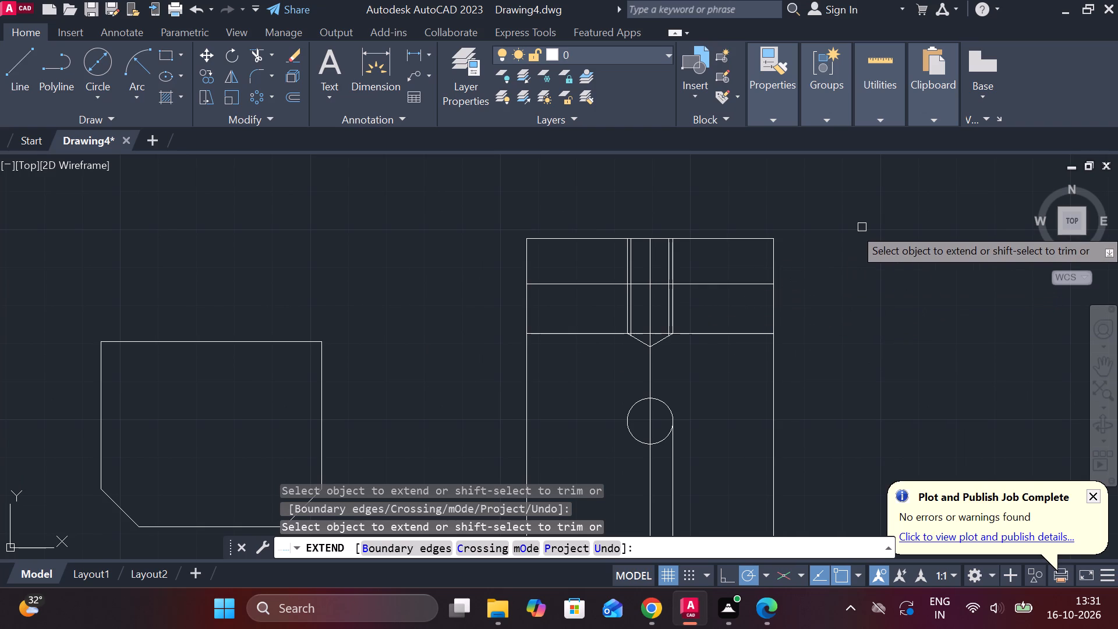
pyautogui.press('Escape')
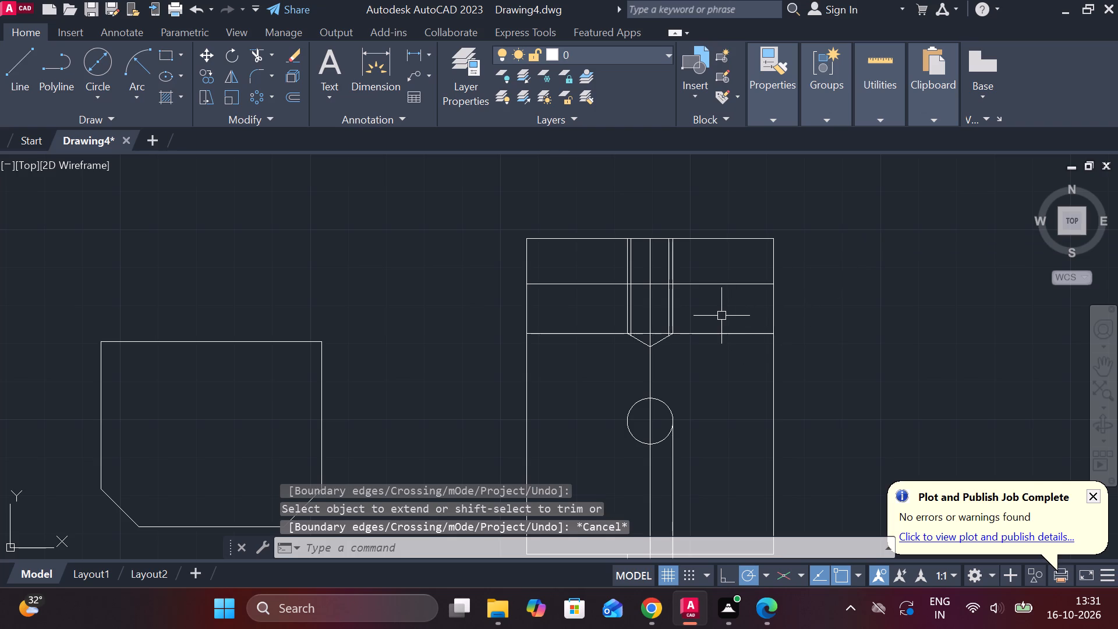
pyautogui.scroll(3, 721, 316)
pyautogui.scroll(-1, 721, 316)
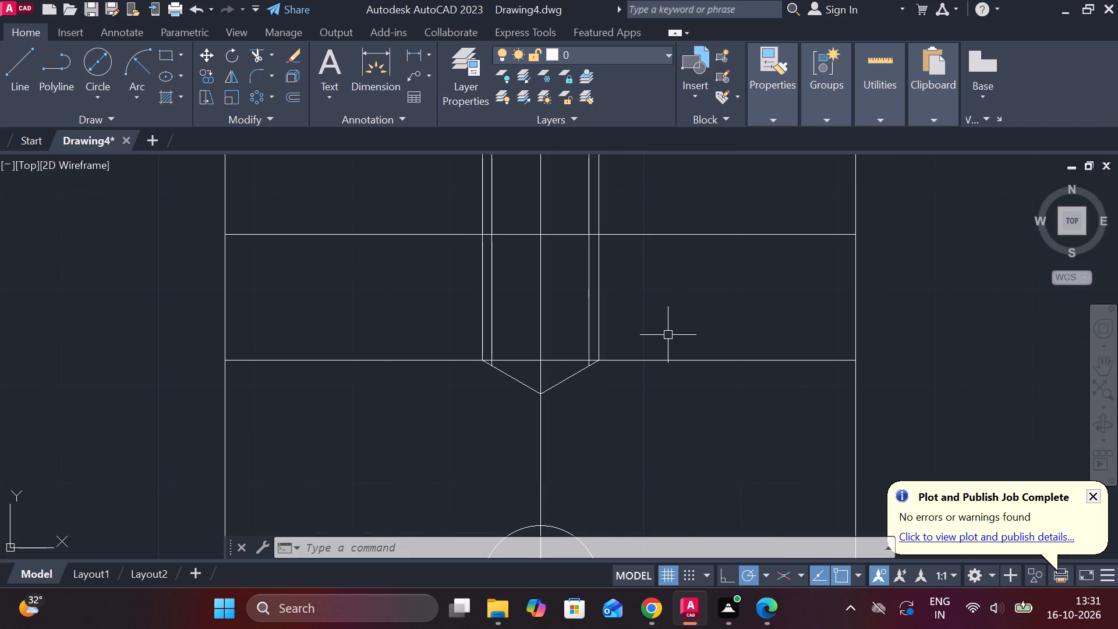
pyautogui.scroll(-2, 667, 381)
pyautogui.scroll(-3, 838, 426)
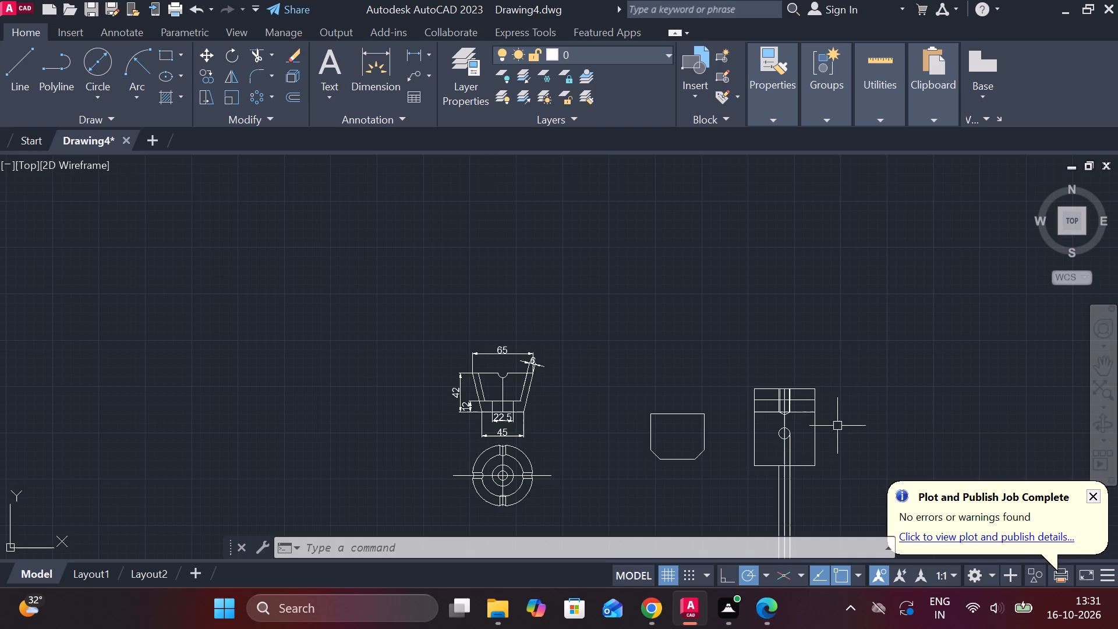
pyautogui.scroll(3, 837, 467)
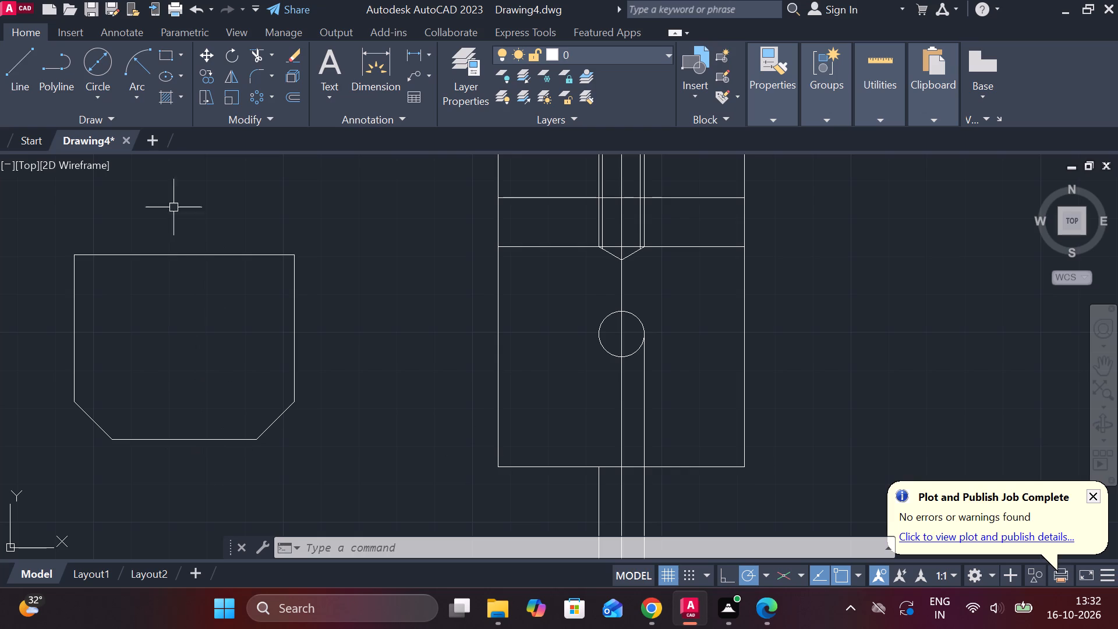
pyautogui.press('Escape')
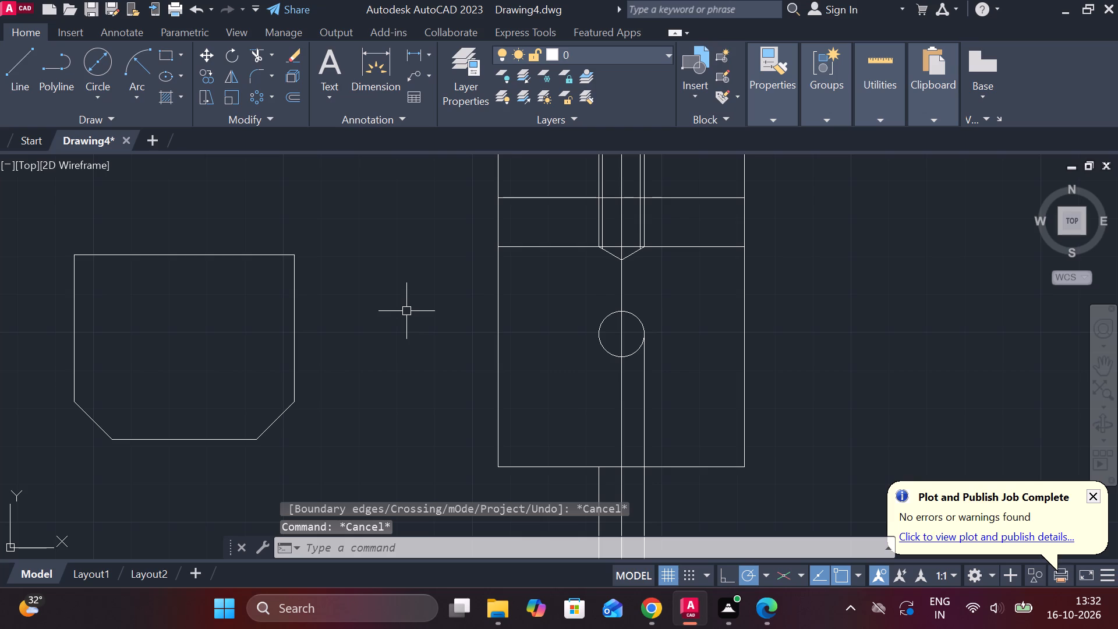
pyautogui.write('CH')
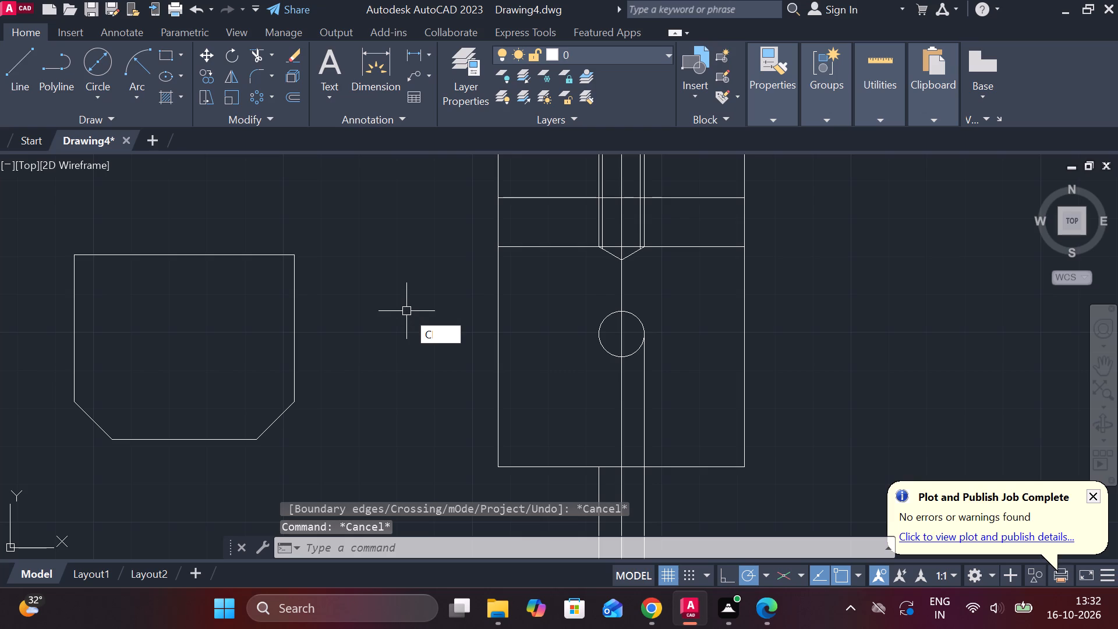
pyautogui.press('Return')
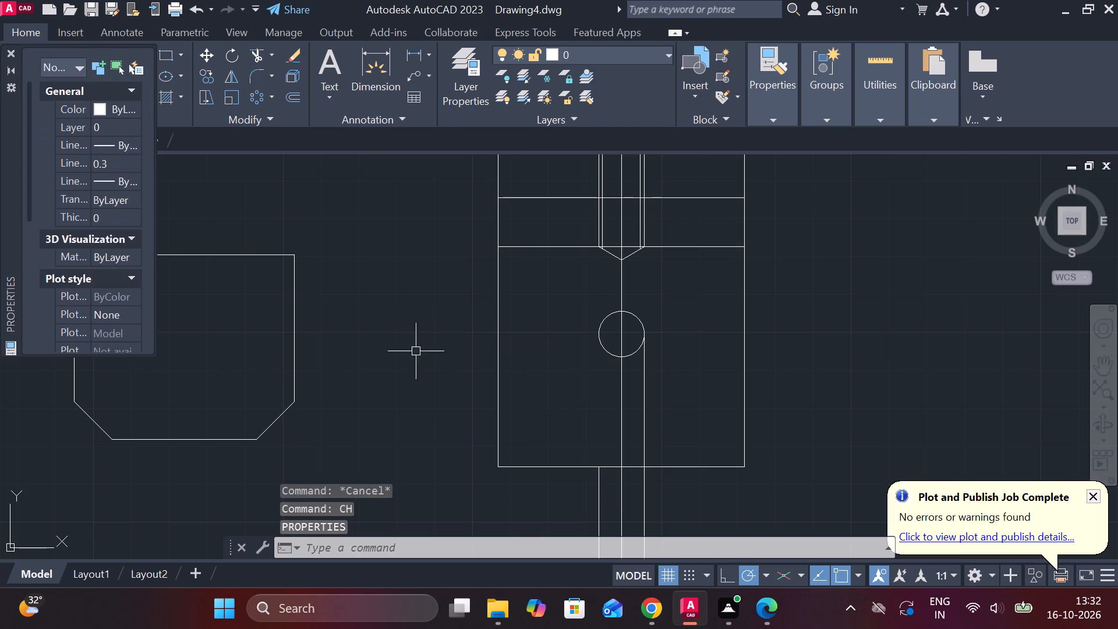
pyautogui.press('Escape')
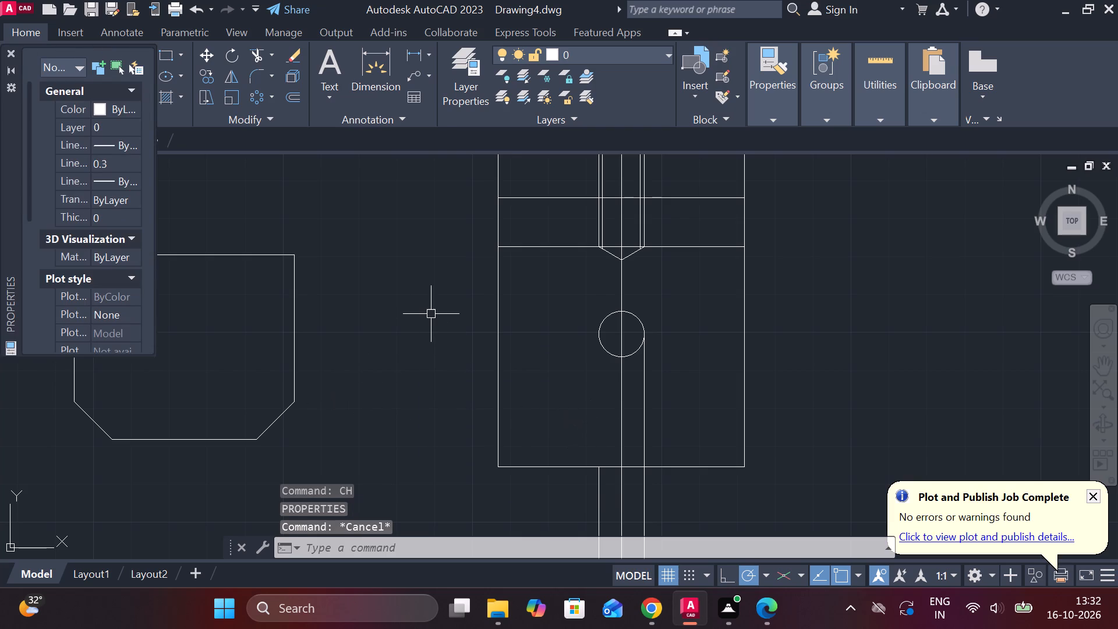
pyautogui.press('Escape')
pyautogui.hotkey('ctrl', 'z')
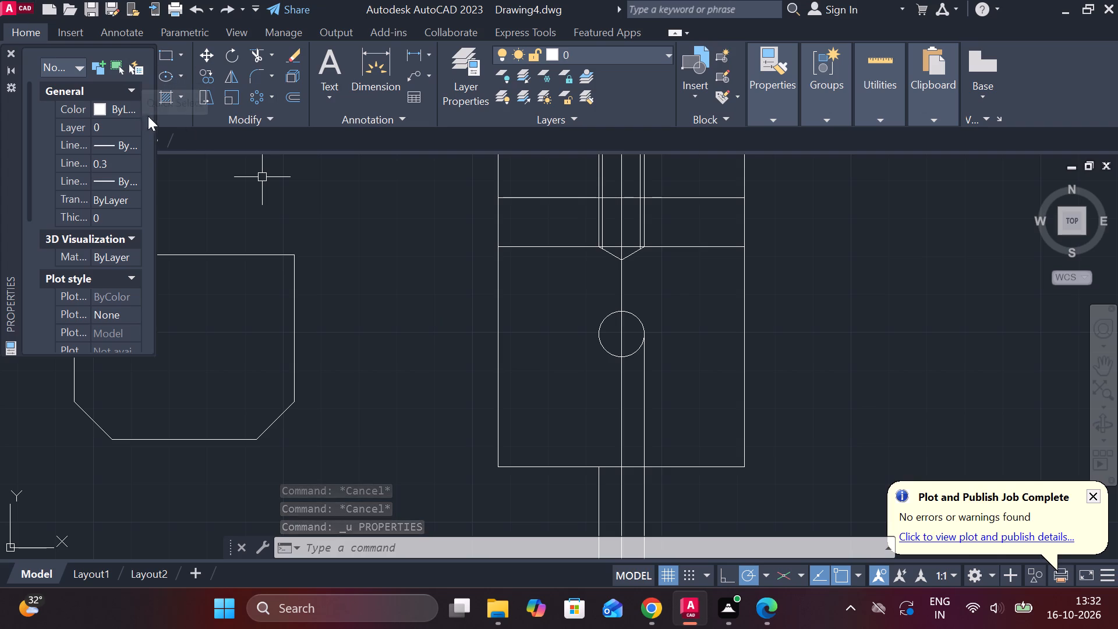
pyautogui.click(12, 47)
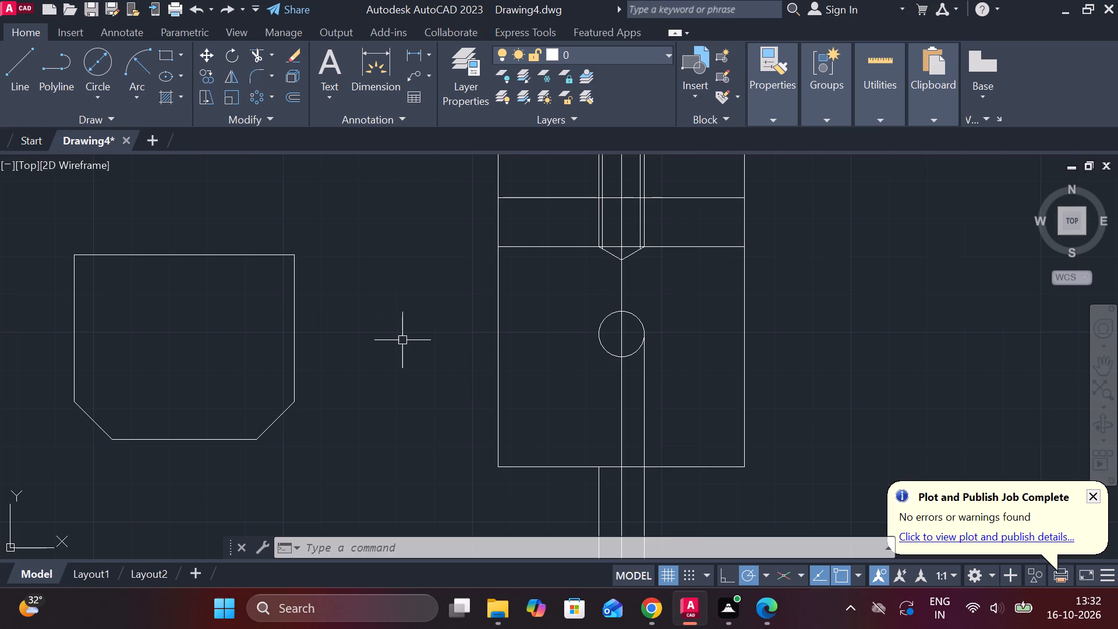
# Chamfer the lower-right corner of the front view's outline with a length of 10 and an angle of 45°.
pyautogui.write('CH')
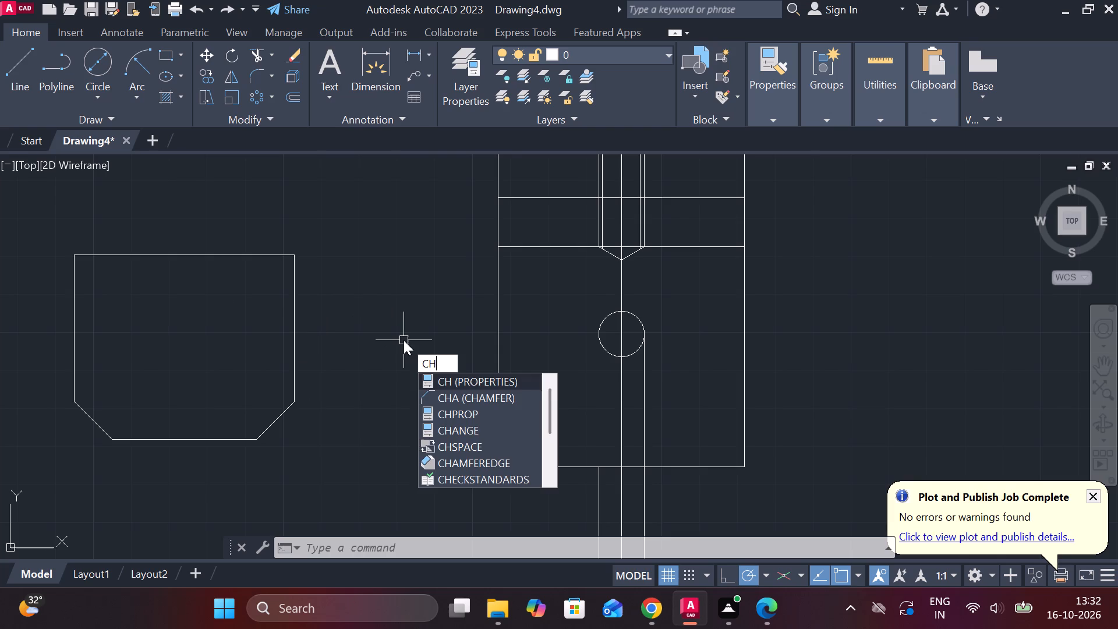
pyautogui.click(478, 400)
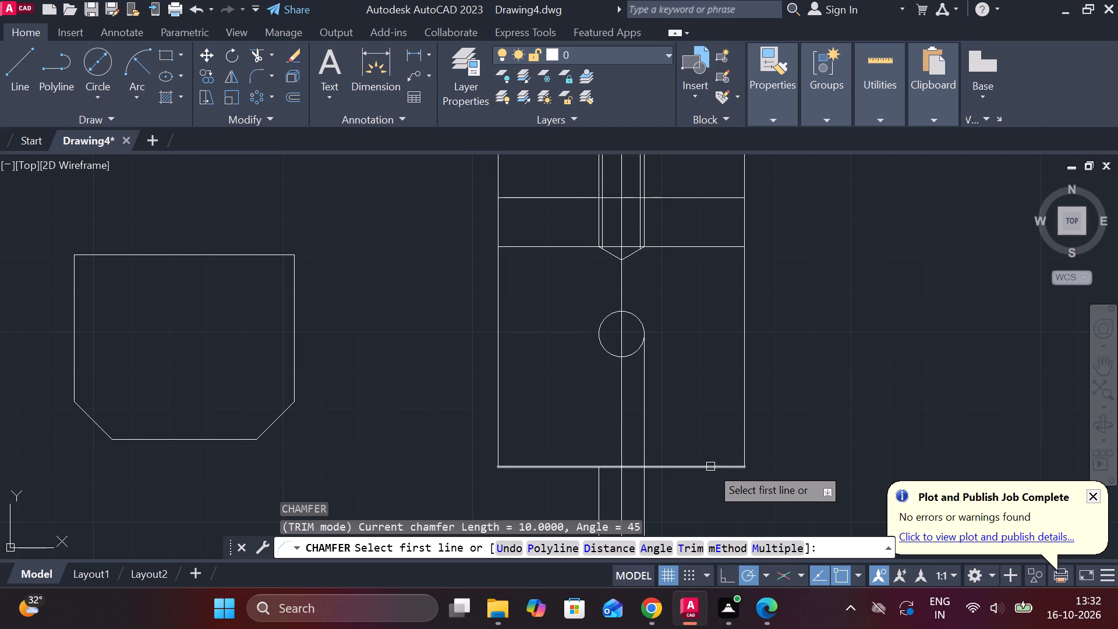
pyautogui.click(658, 547)
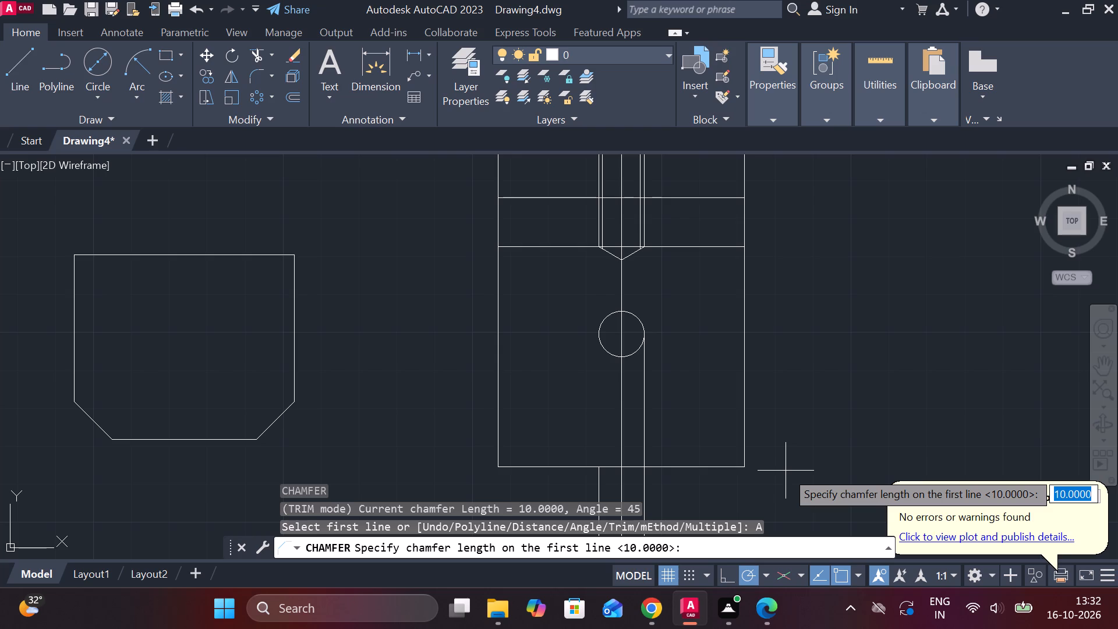
pyautogui.press('Return')
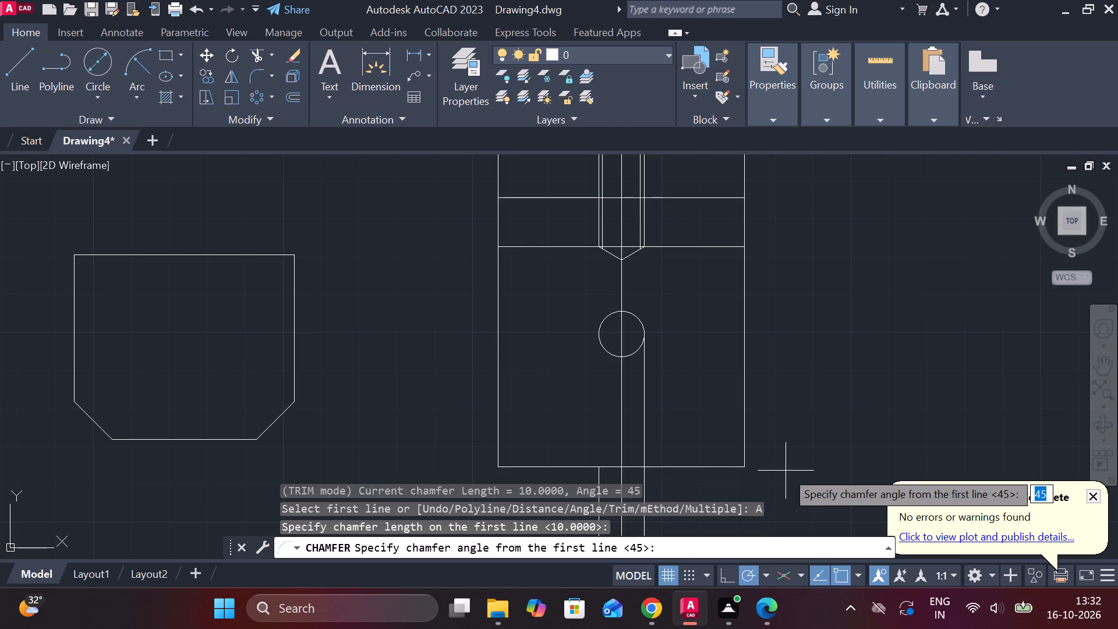
pyautogui.press('Return')
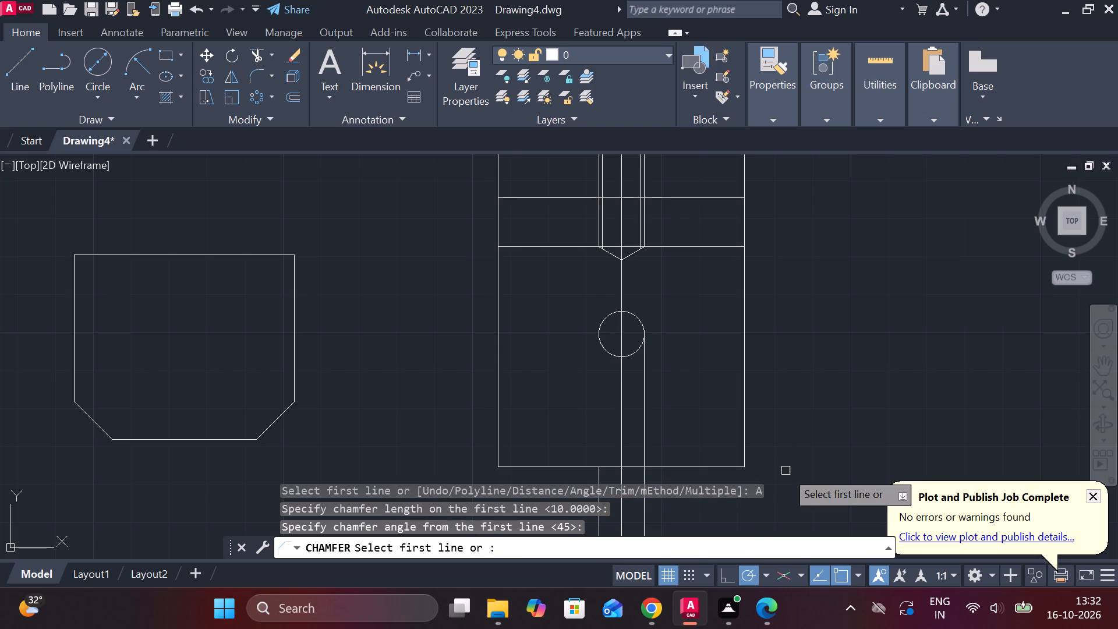
pyautogui.click(697, 464)
pyautogui.click(741, 396)
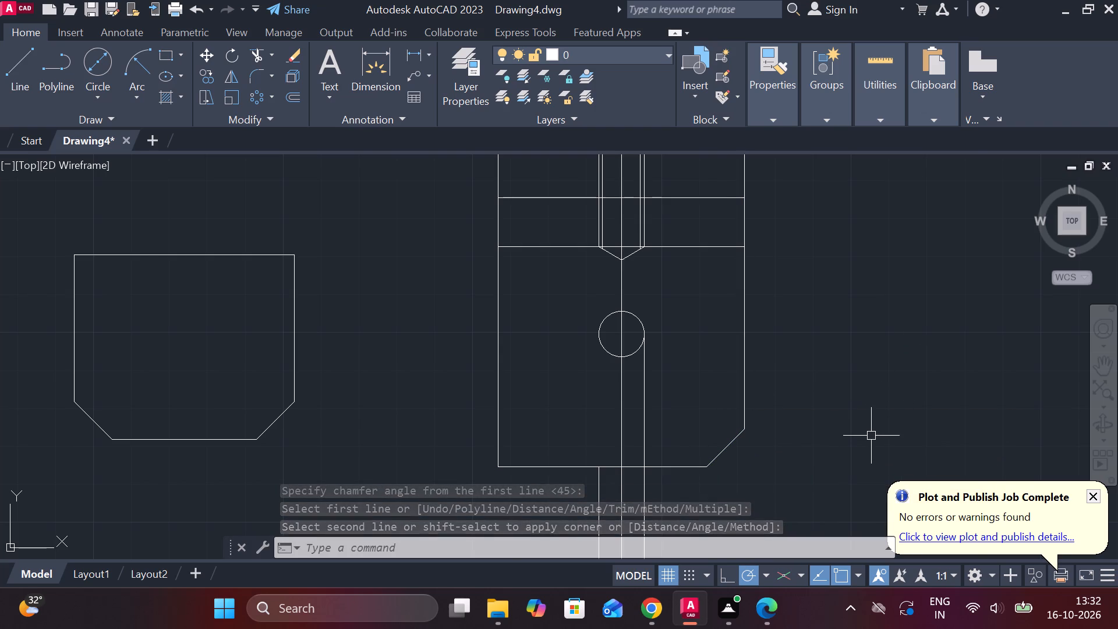
# Chamfer the lower-left corner of the front view's outline with the same length of 10 and angle of 45°.
pyautogui.scroll(-1, 871, 436)
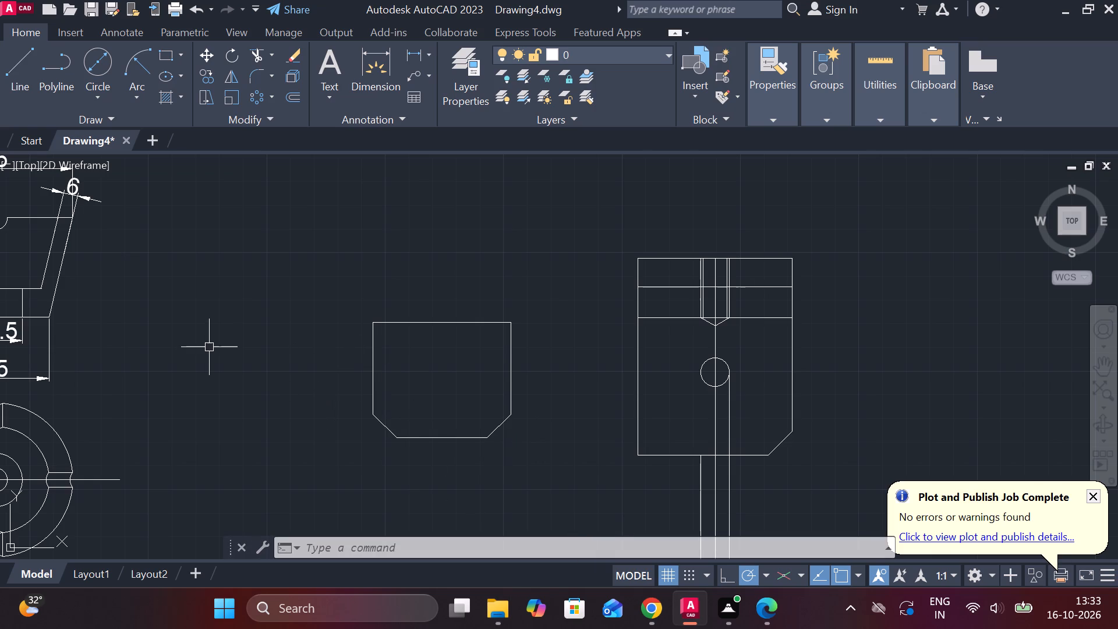
pyautogui.write('CHJ')
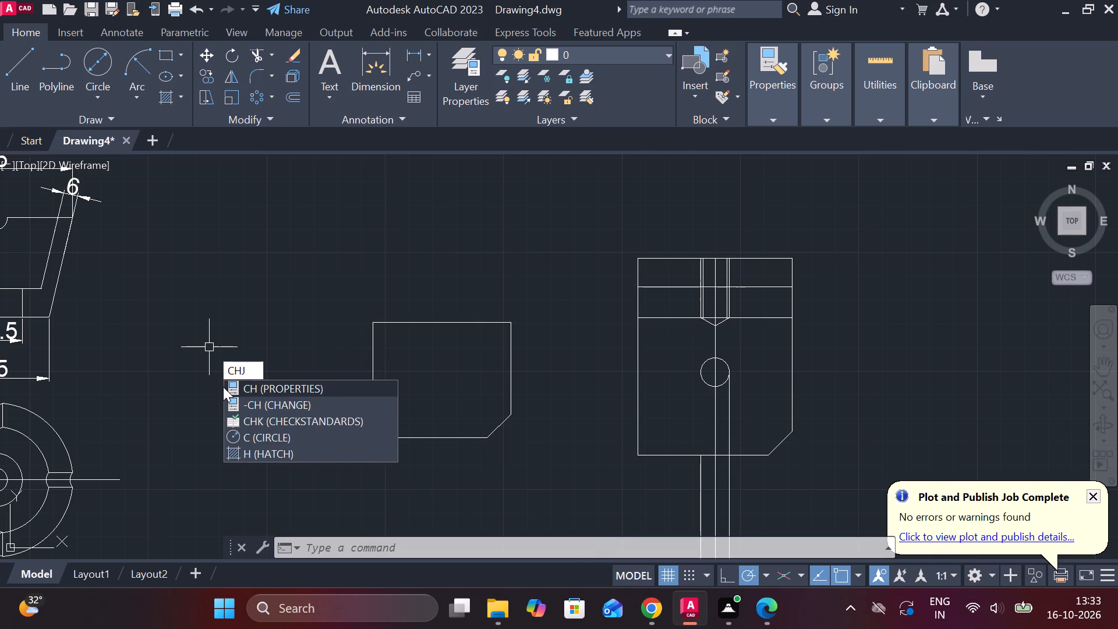
pyautogui.press('BackSpace')
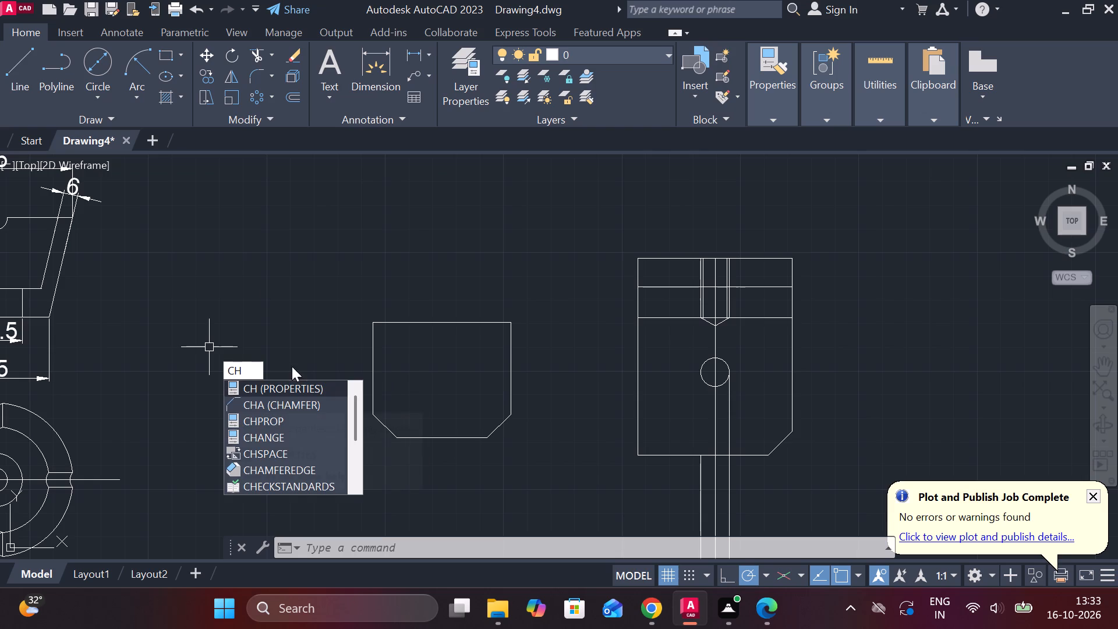
pyautogui.click(318, 400)
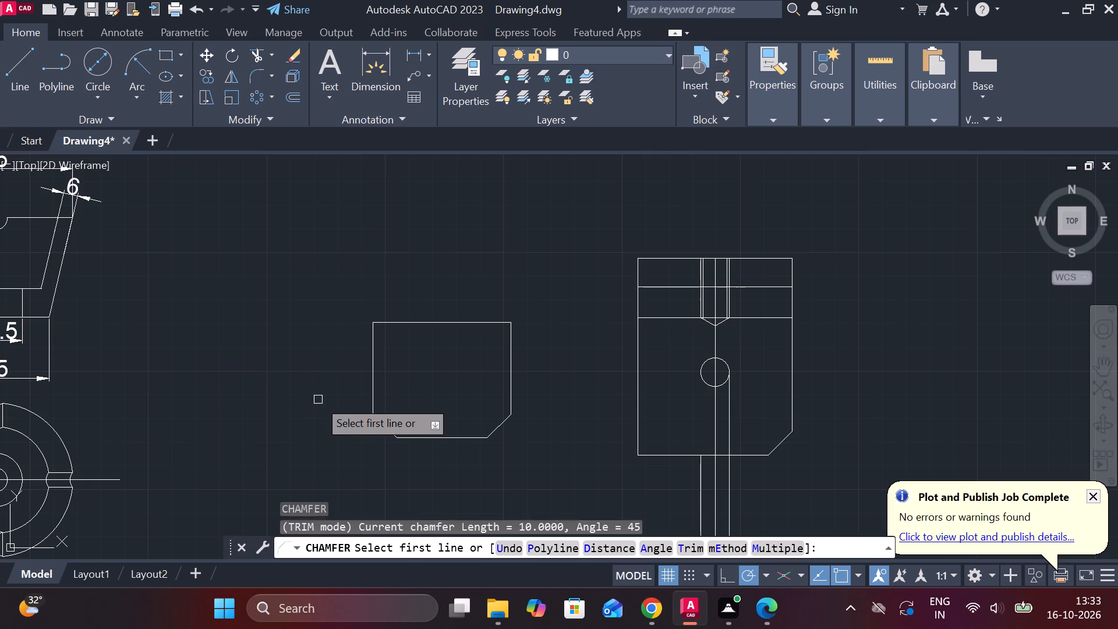
pyautogui.click(662, 455)
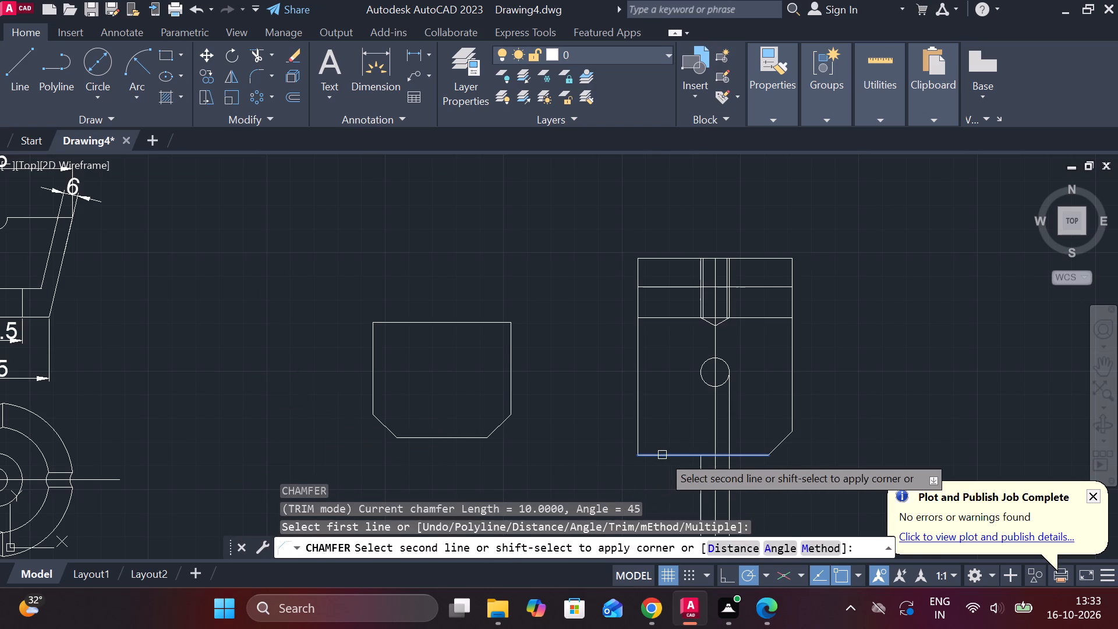
pyautogui.click(639, 430)
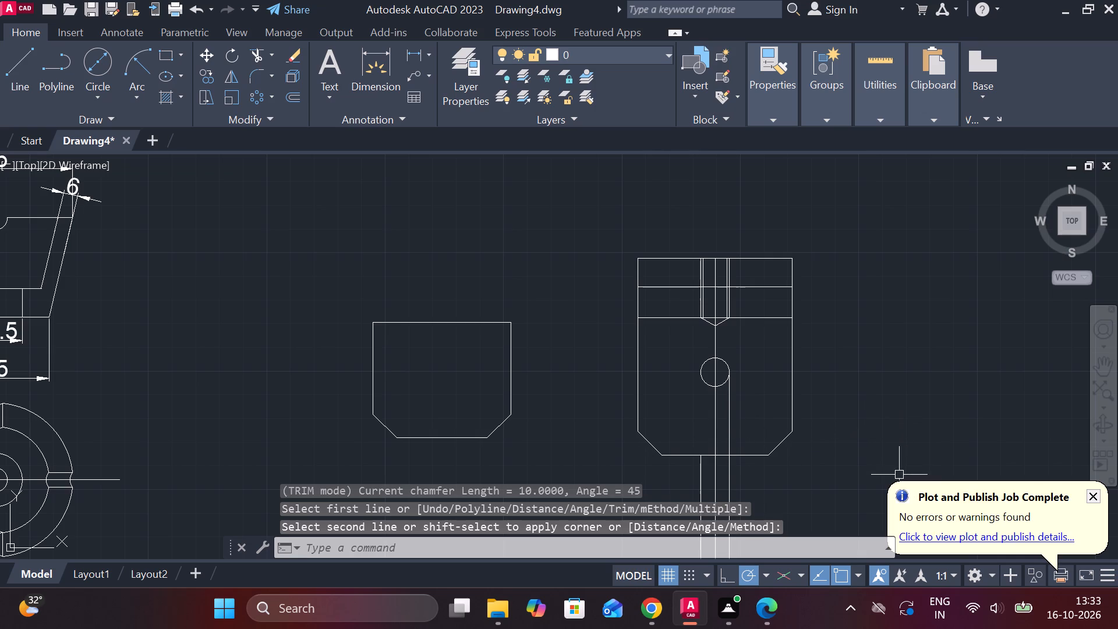
# Erase the separate chamfered outline between the dimensioned views and the front view.
pyautogui.scroll(-1, 881, 448)
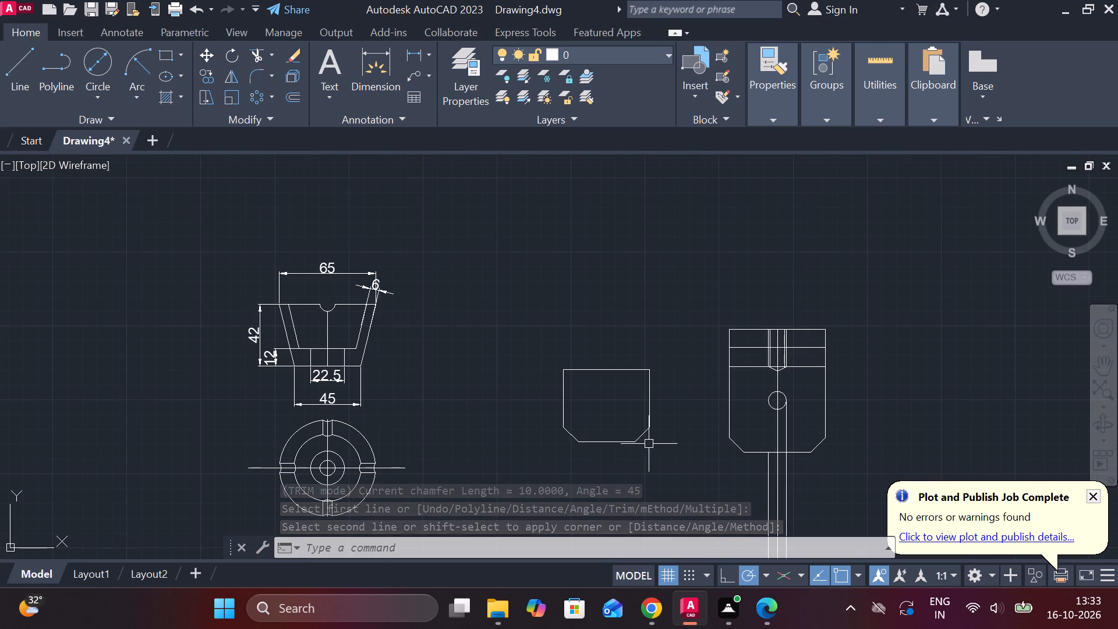
pyautogui.click(656, 466)
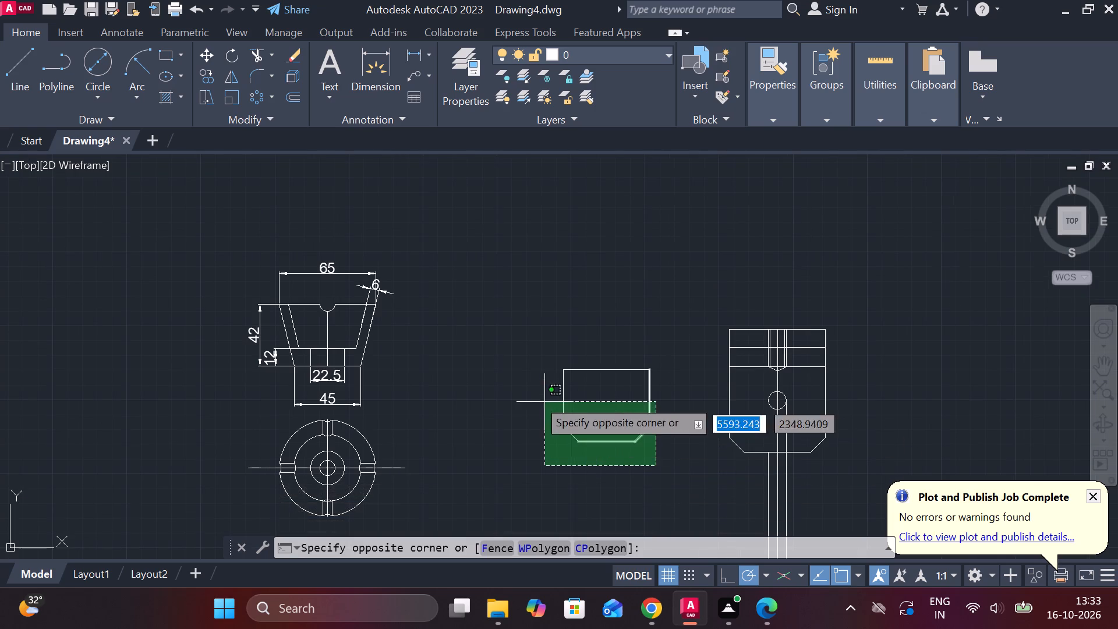
pyautogui.click(535, 323)
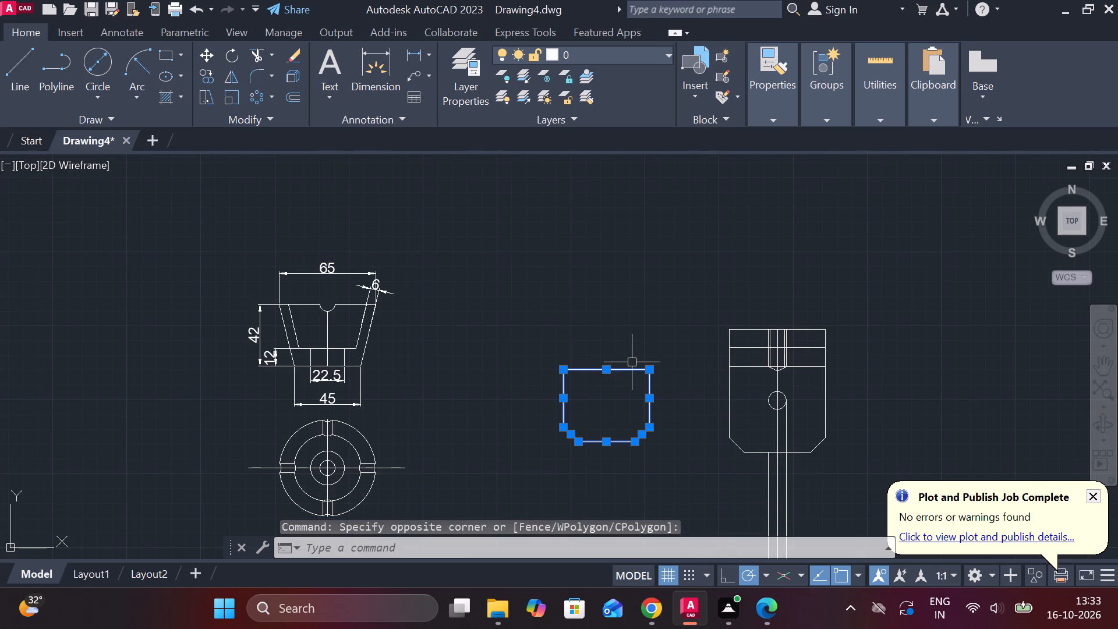
pyautogui.press('Delete')
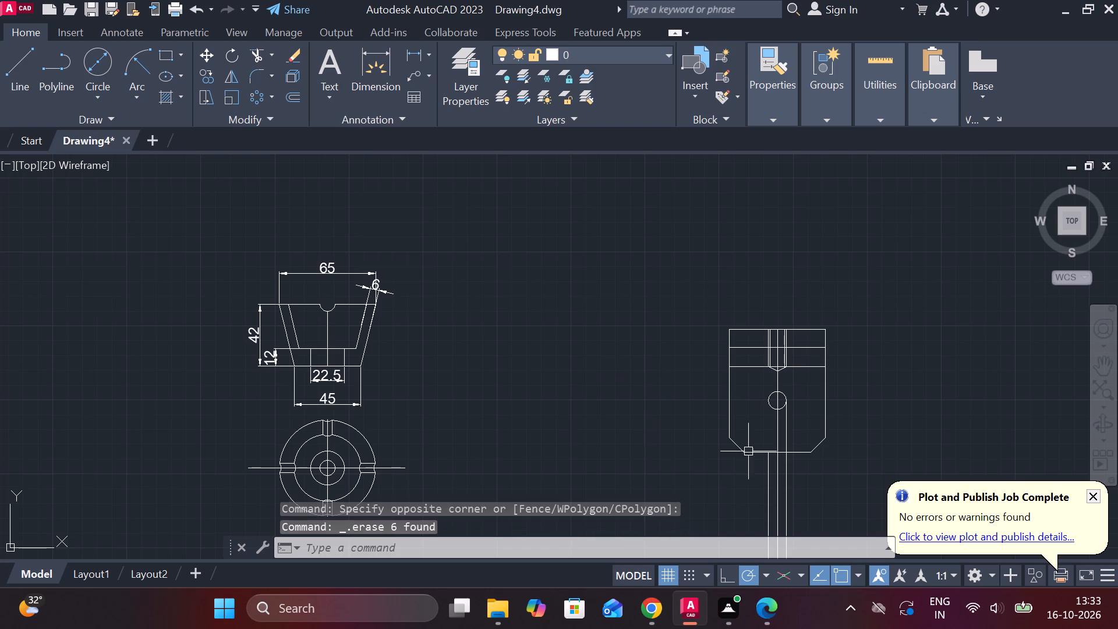
# Draw a horizontal line 65 long joining the upper ends of the two bottom chamfers of the front view.
pyautogui.scroll(2, 853, 476)
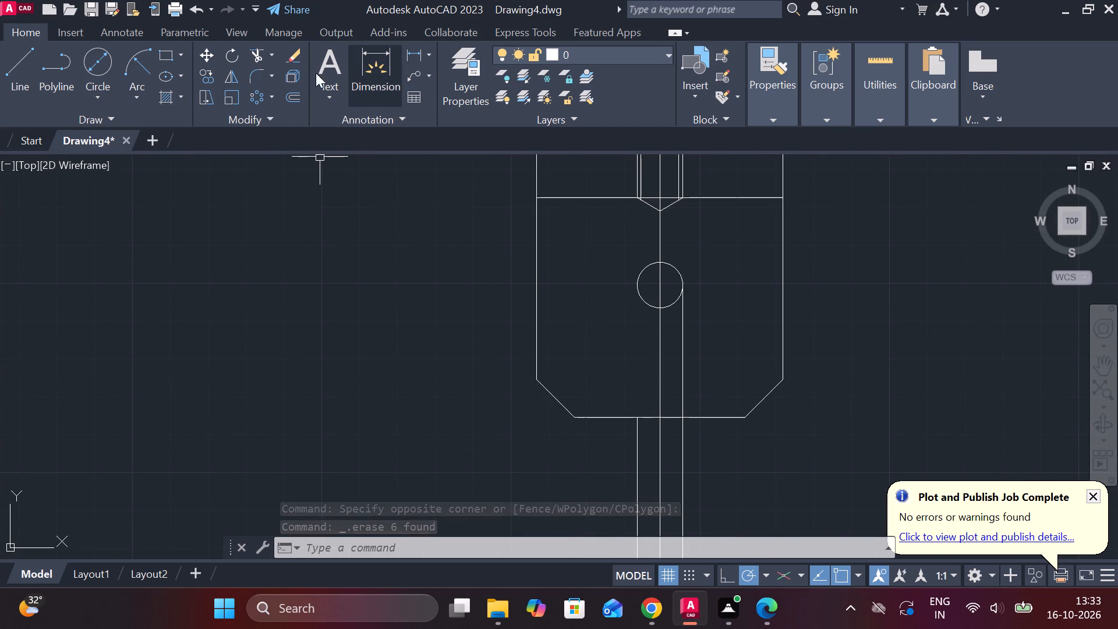
pyautogui.click(19, 81)
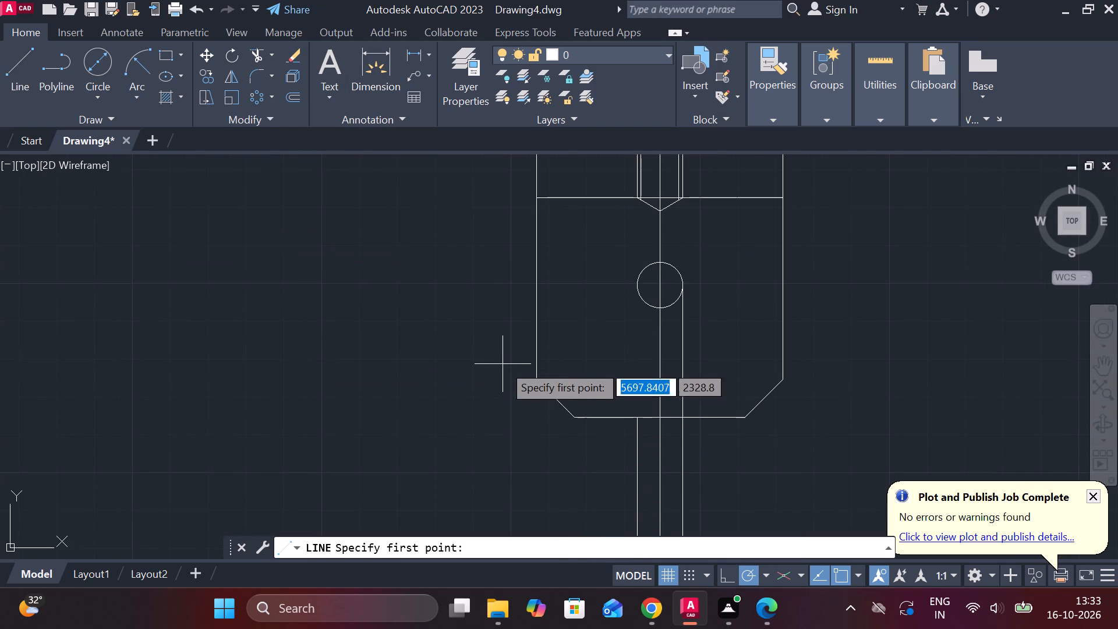
pyautogui.click(534, 379)
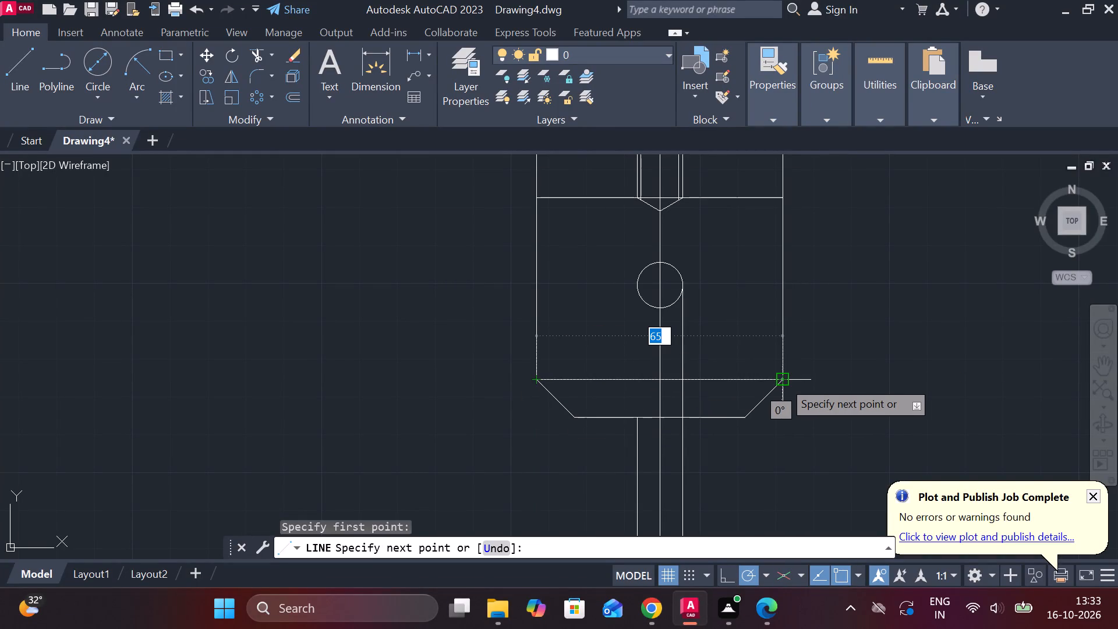
pyautogui.scroll(2, 783, 380)
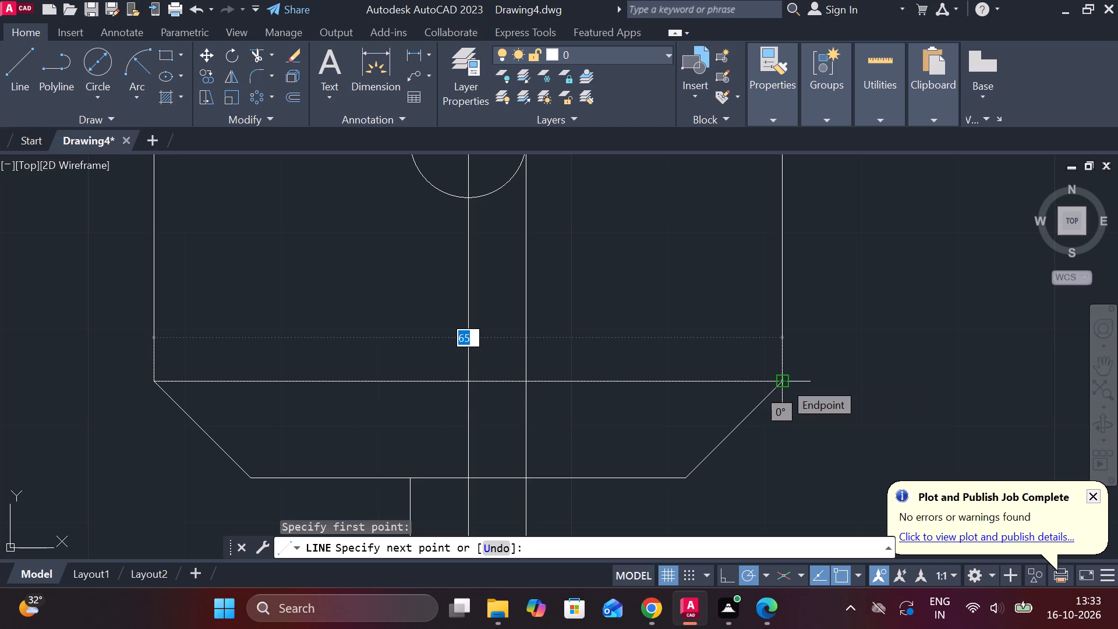
pyautogui.click(784, 381)
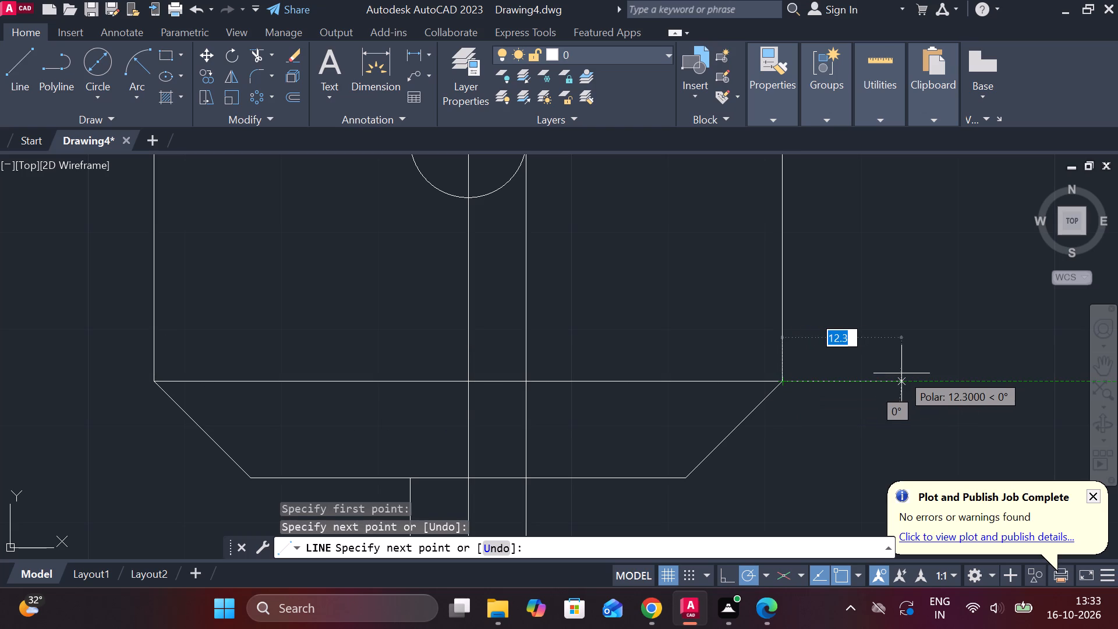
pyautogui.press('Escape')
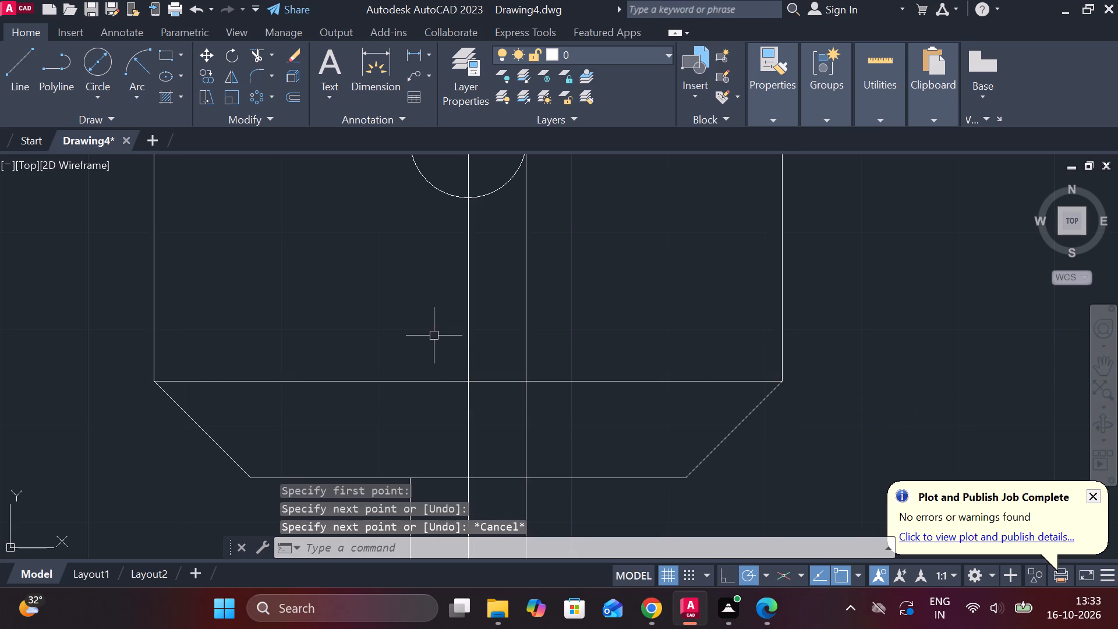
# Trim away the vertical line running from the circle's right side down to the front view's bottom edge.
pyautogui.scroll(-3, 444, 331)
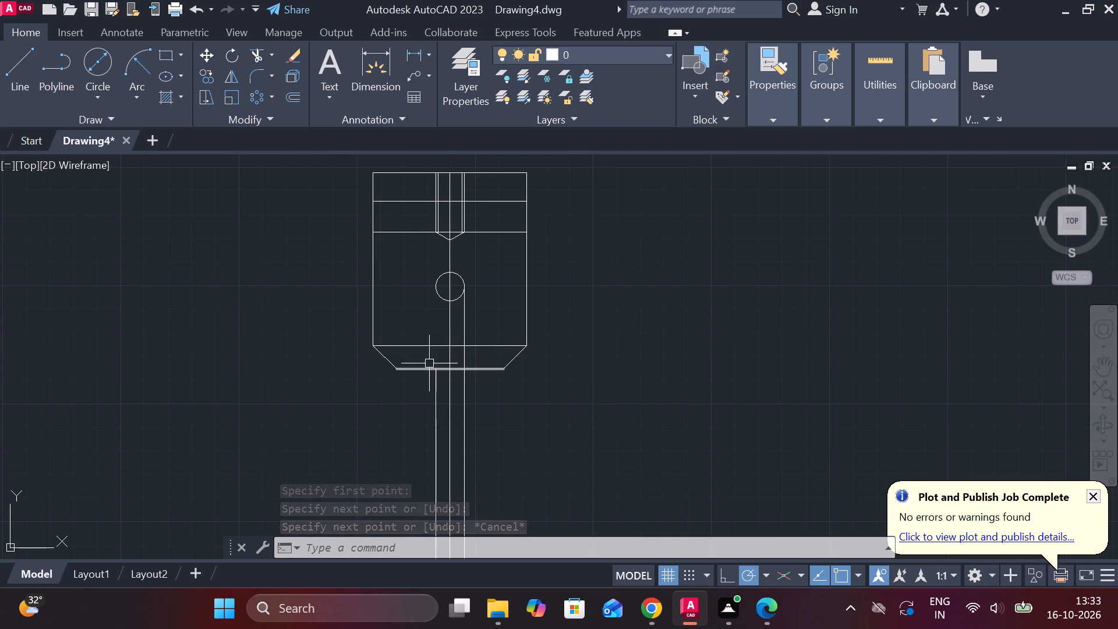
pyautogui.click(259, 52)
pyautogui.click(462, 326)
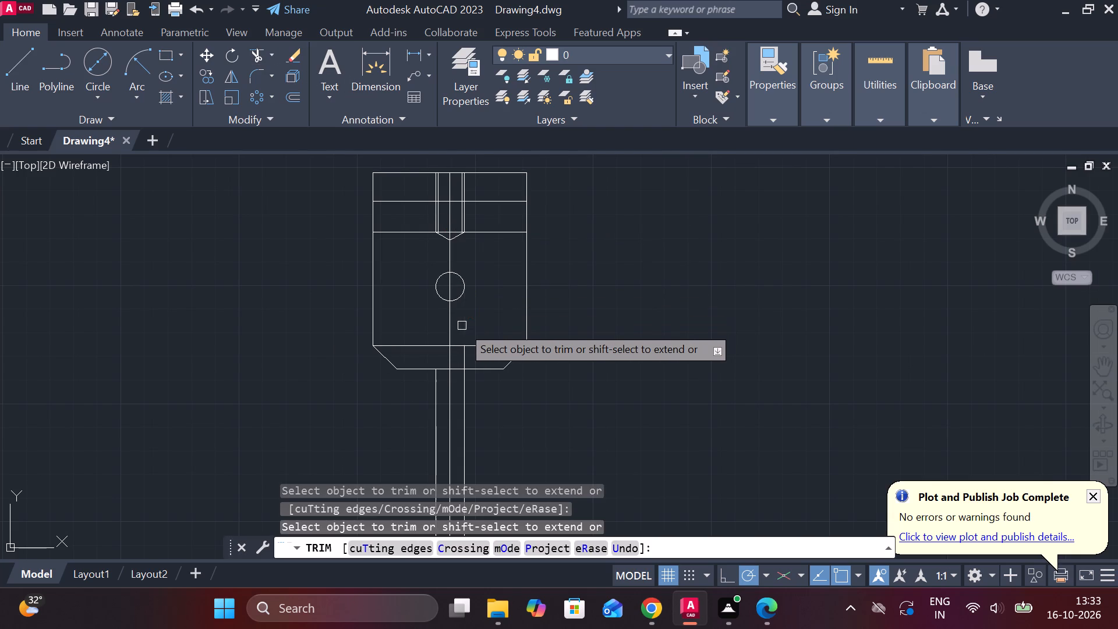
pyautogui.click(465, 361)
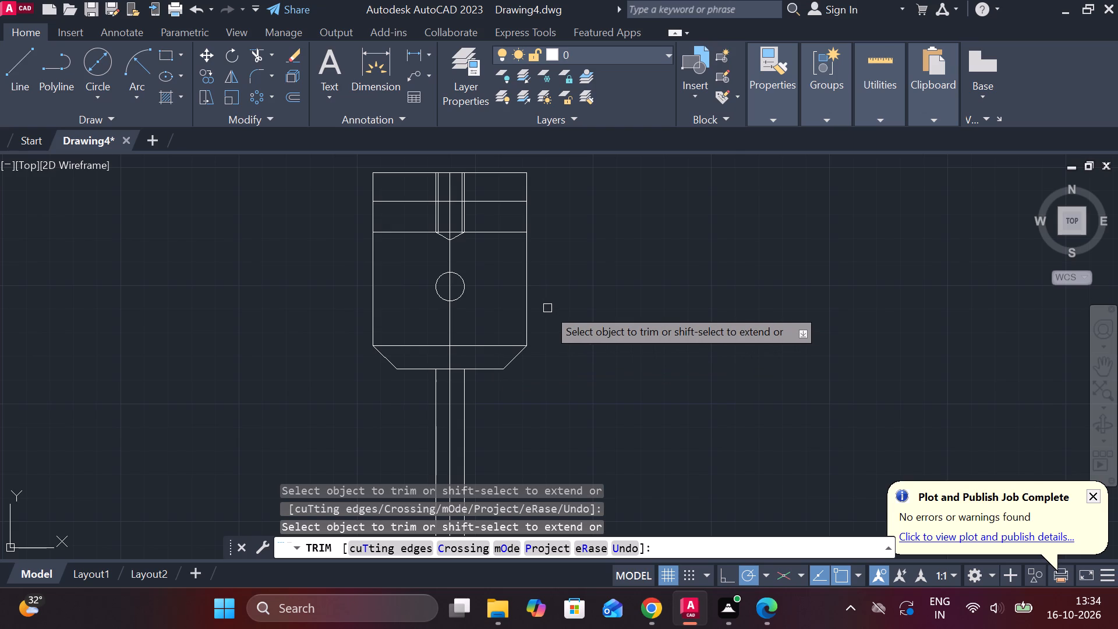
pyautogui.scroll(-1, 563, 256)
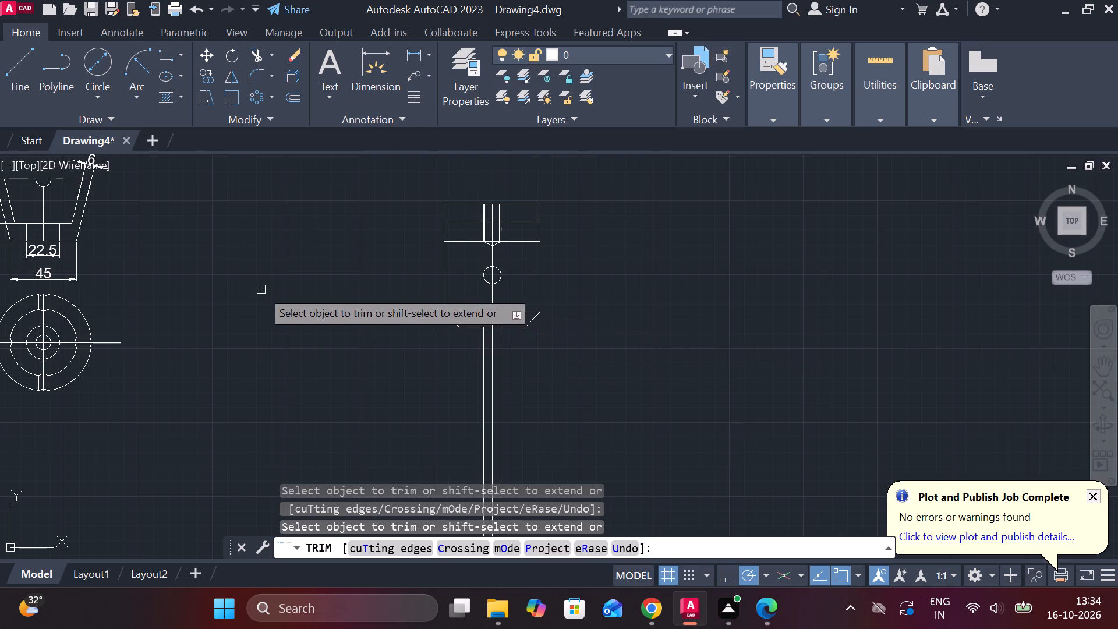
pyautogui.press('Escape')
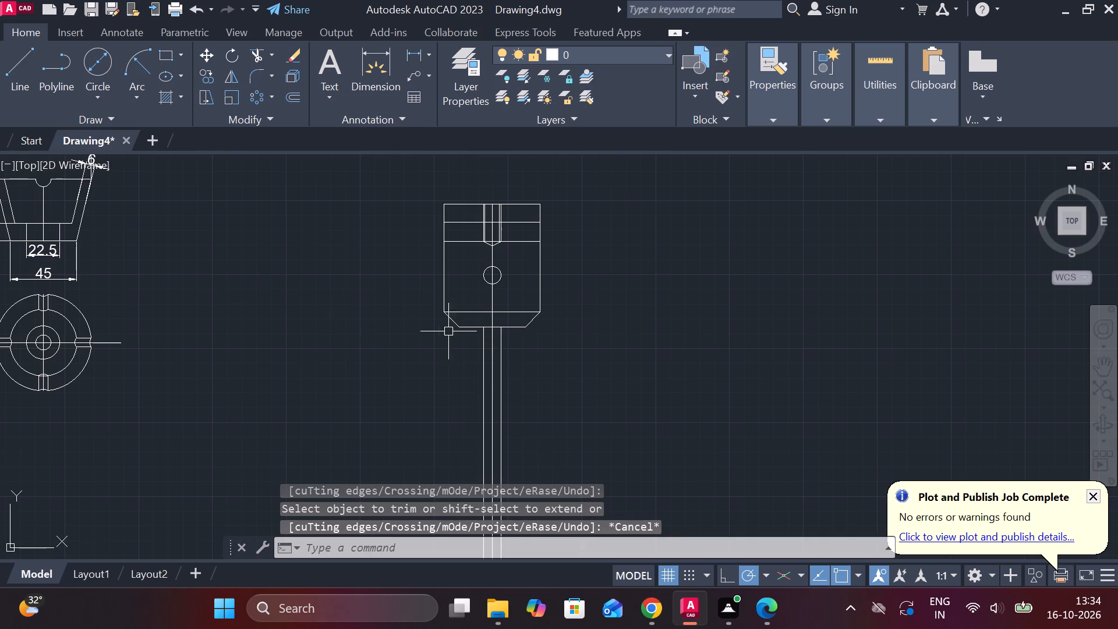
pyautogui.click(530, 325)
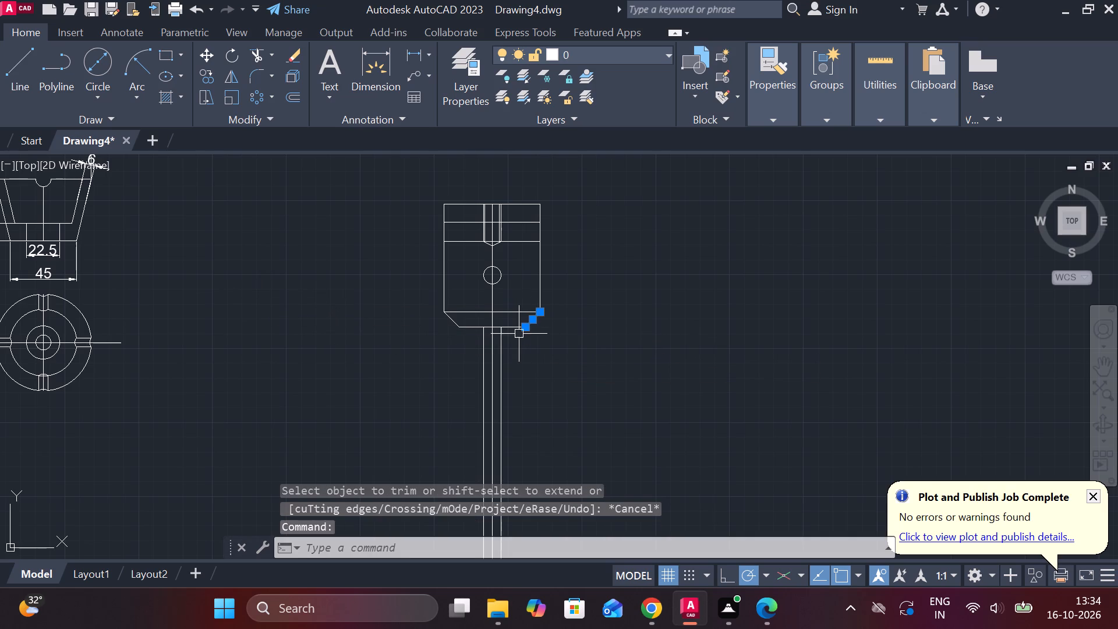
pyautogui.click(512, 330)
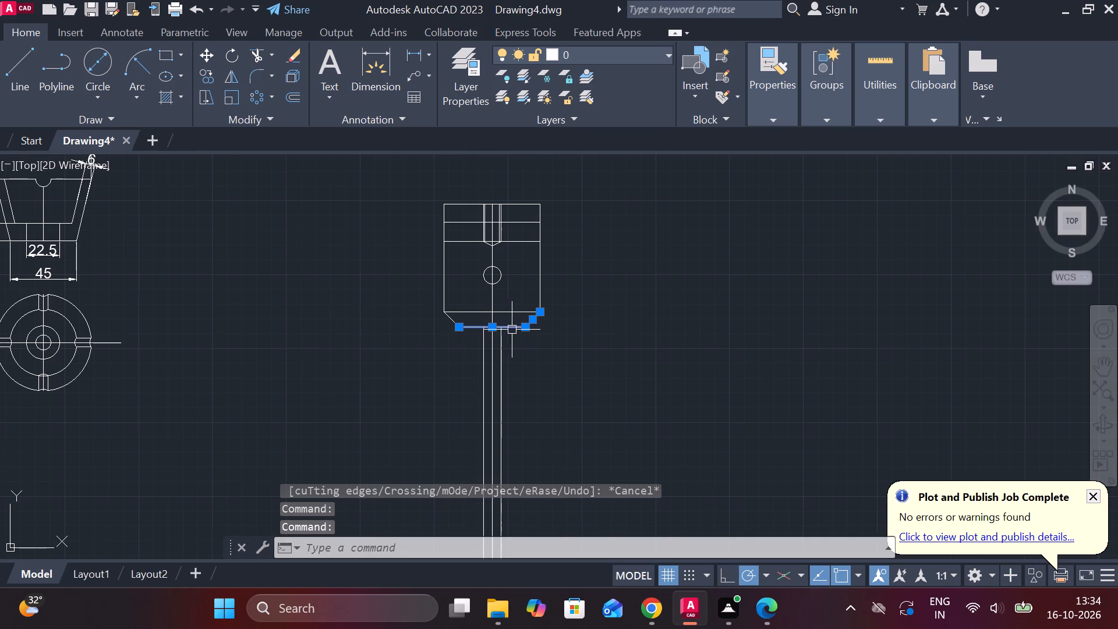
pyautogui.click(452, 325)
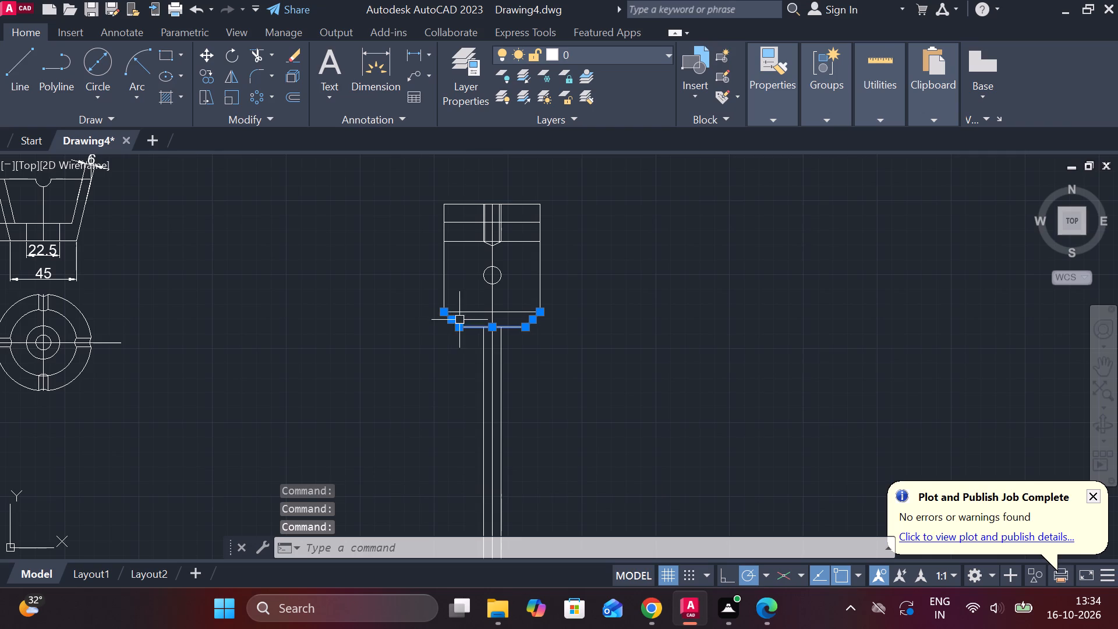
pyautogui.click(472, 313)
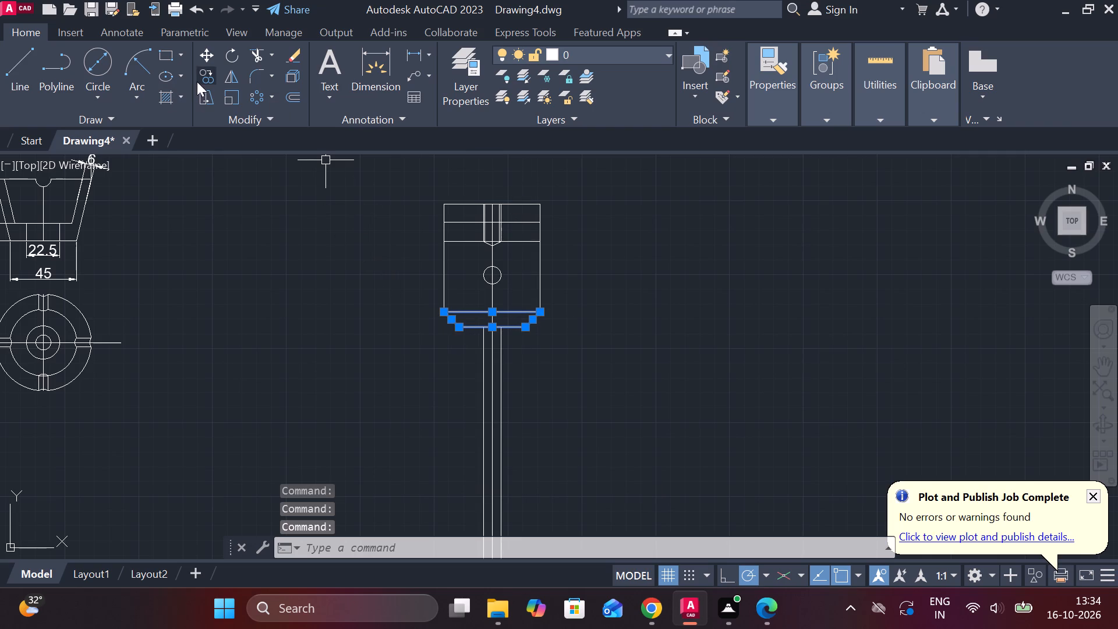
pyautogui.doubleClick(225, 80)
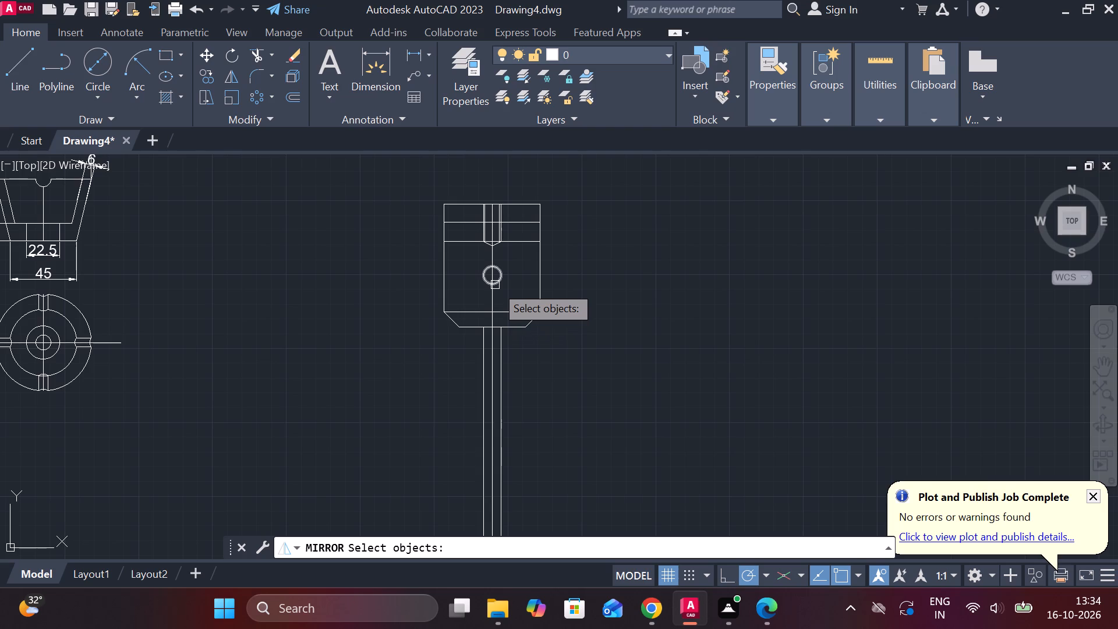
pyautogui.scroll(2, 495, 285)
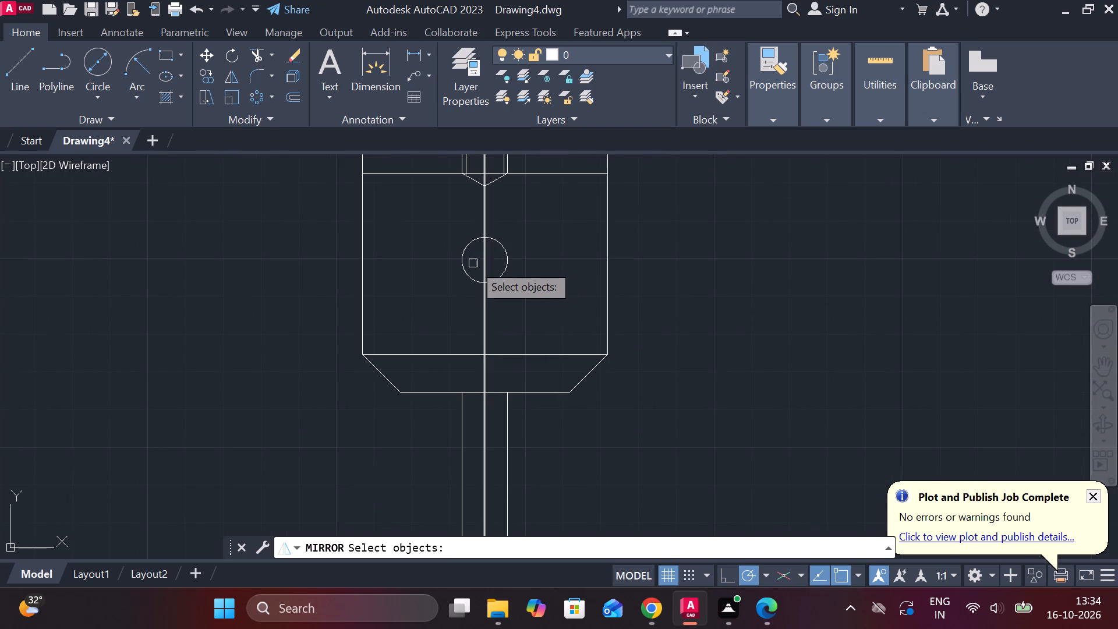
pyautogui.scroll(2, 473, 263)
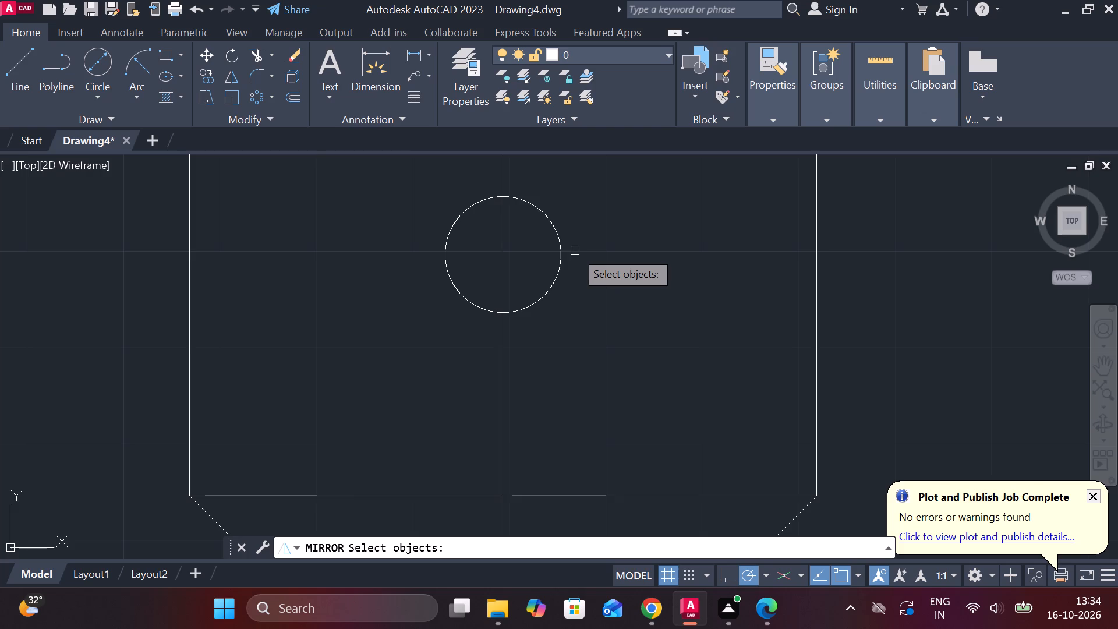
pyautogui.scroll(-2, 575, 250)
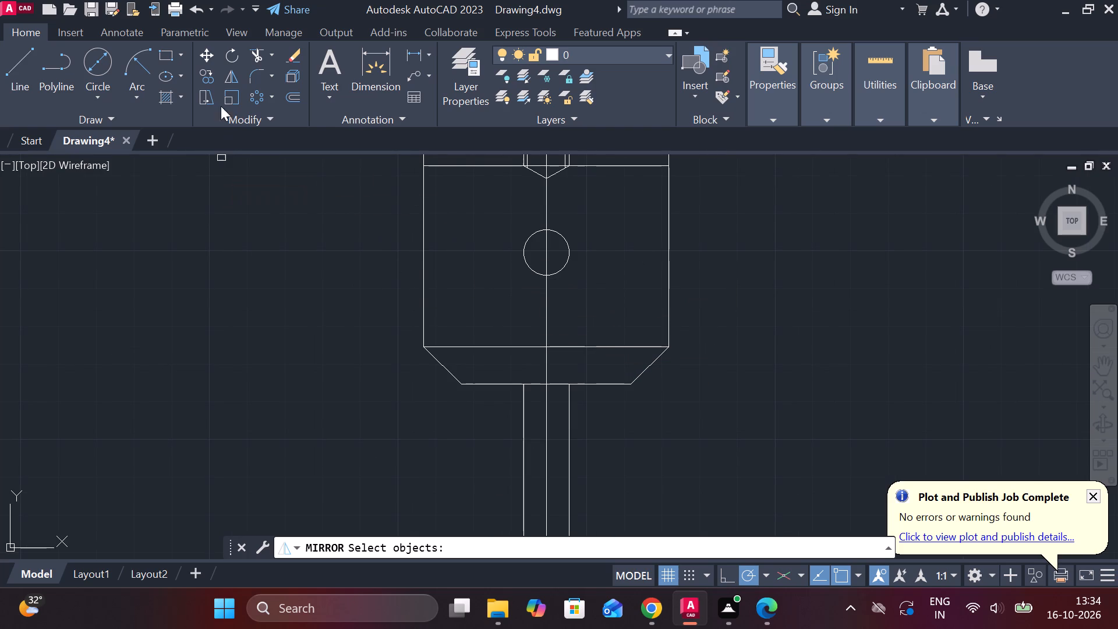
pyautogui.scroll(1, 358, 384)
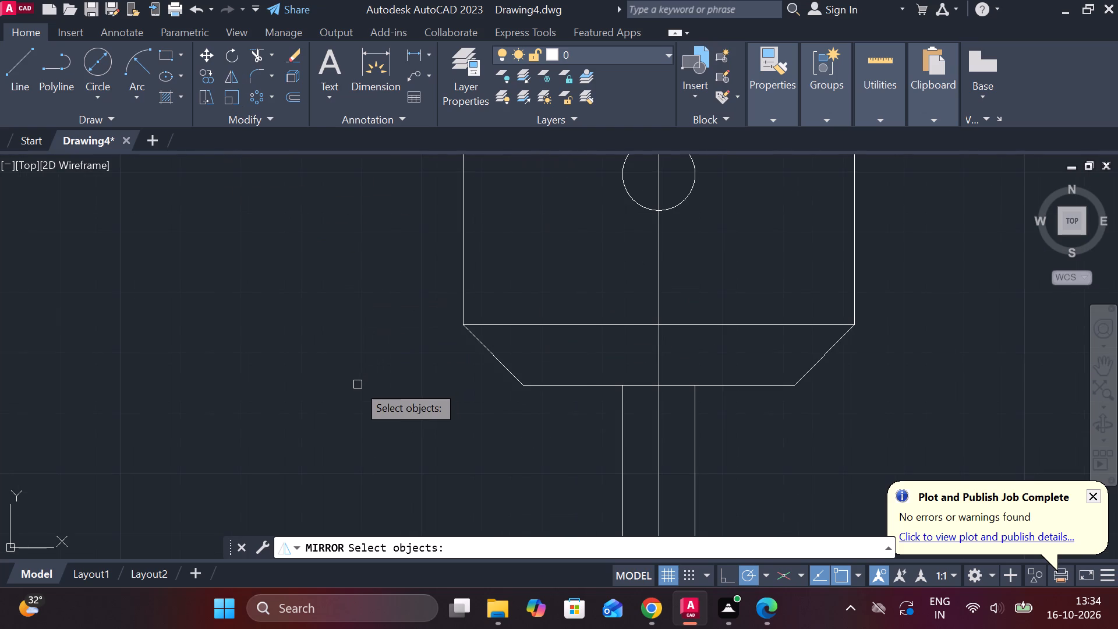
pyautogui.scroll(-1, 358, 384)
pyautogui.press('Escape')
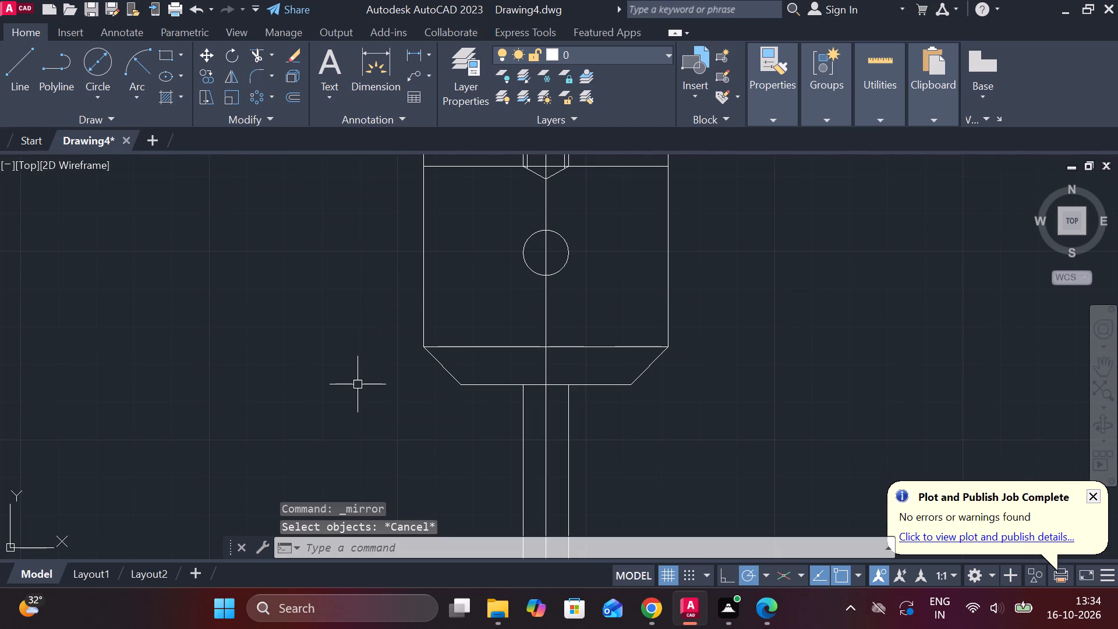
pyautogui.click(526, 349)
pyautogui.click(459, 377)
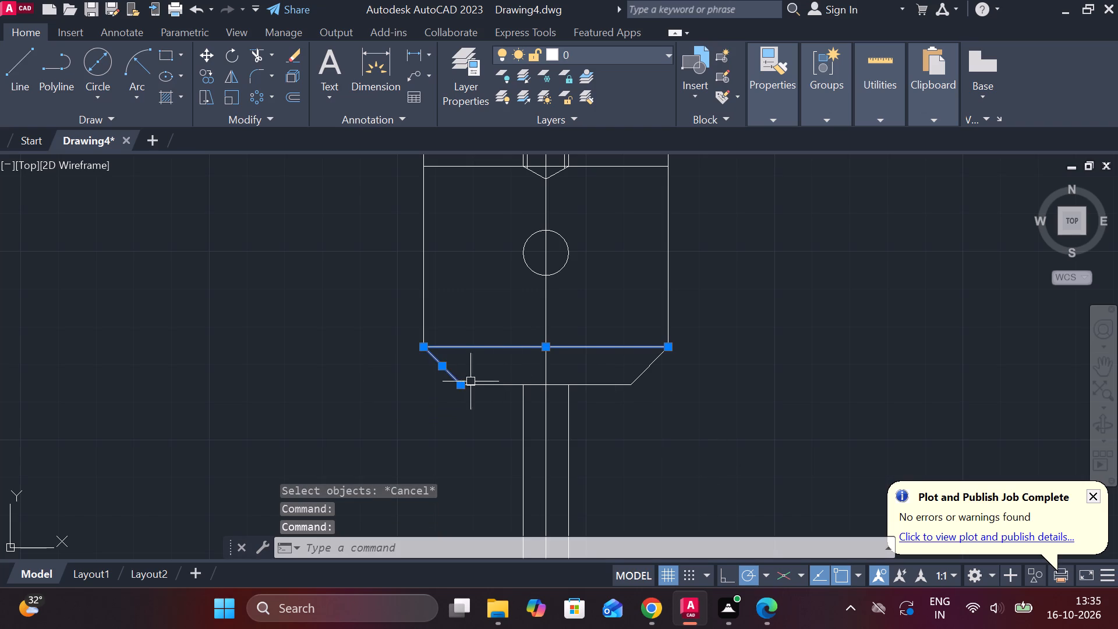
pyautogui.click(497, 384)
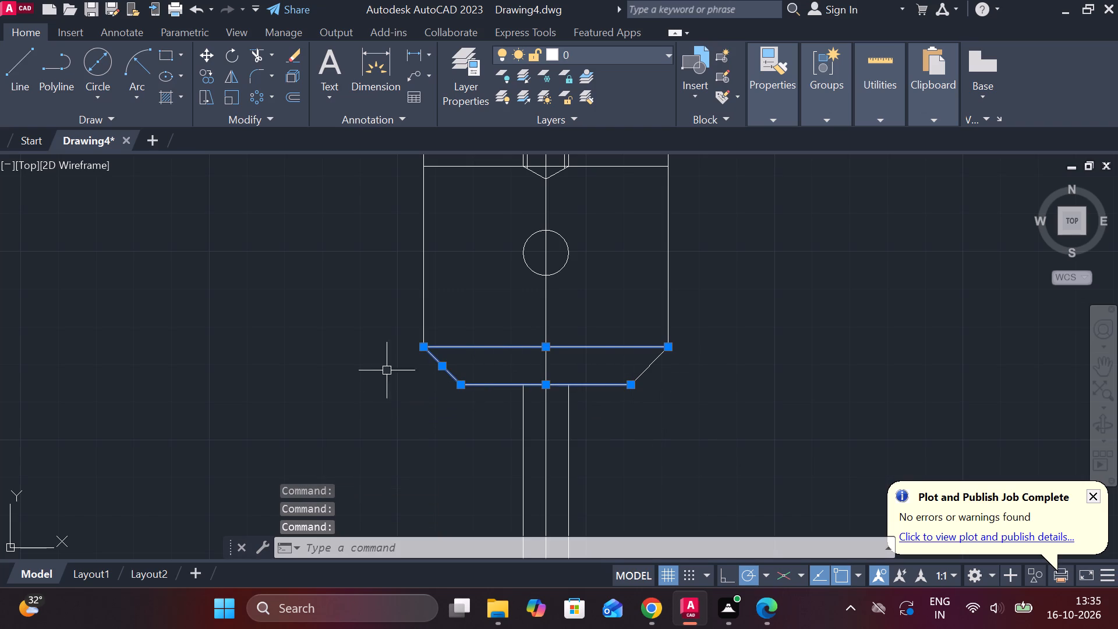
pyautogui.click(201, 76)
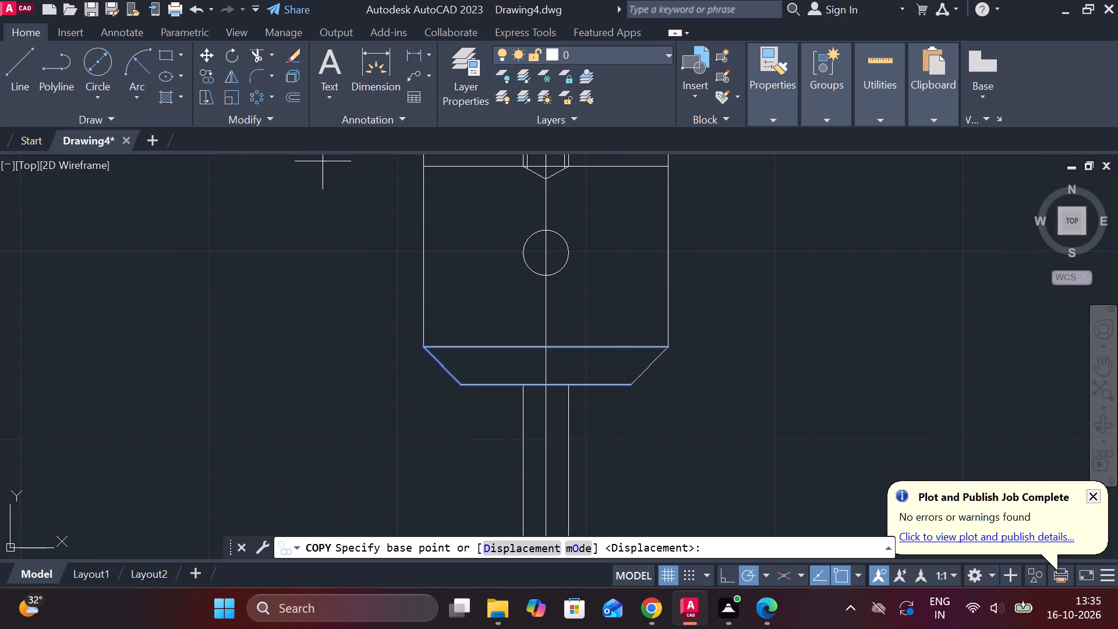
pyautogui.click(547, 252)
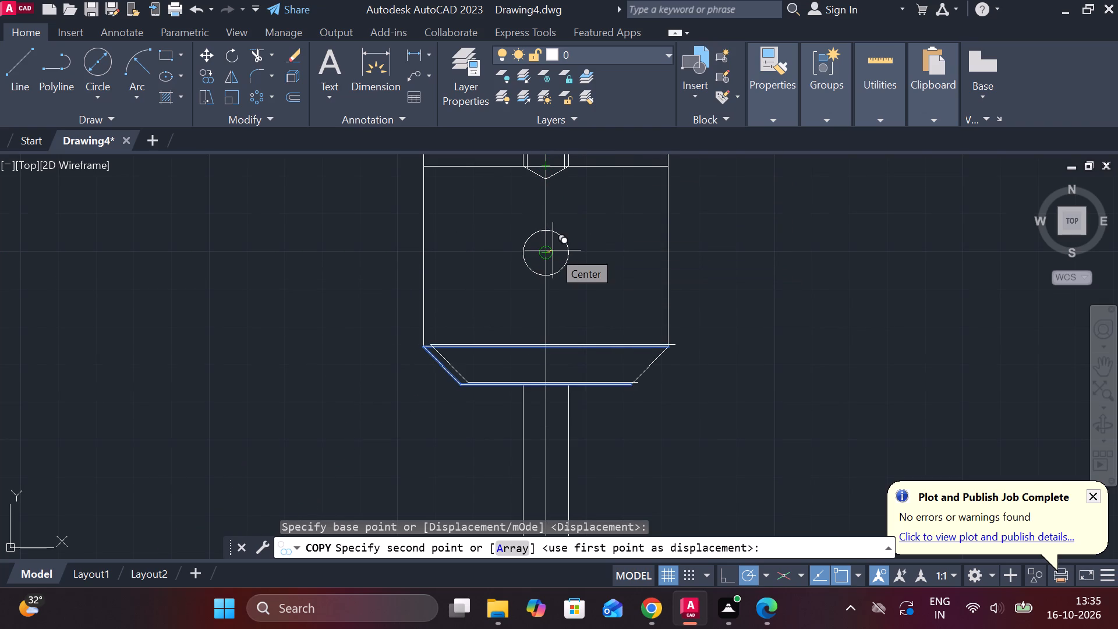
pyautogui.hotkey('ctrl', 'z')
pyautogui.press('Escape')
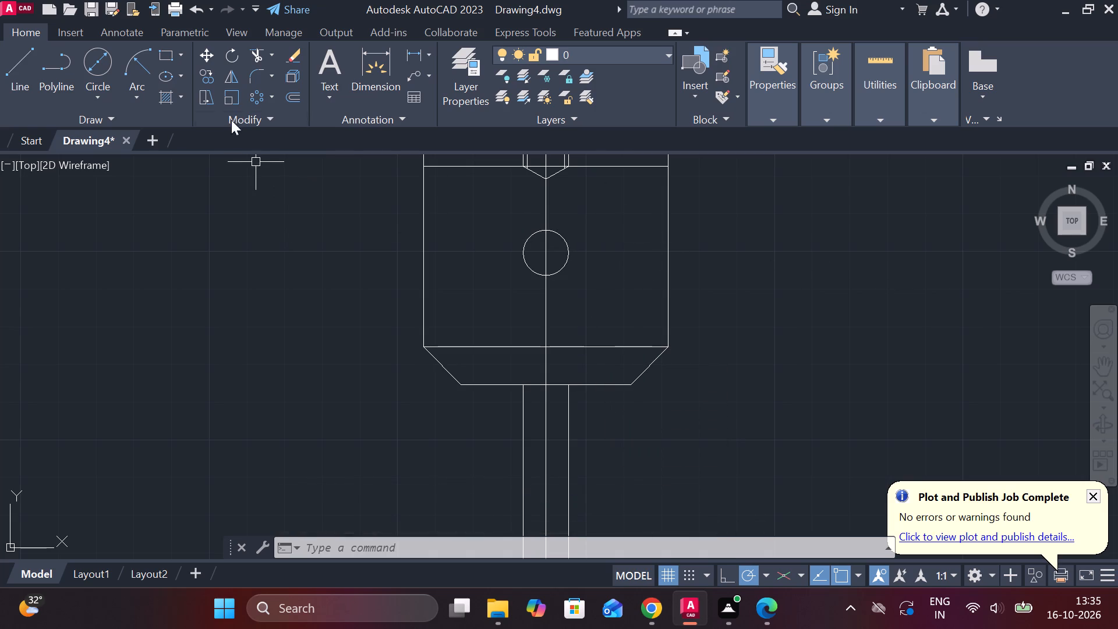
# Draw a horizontal line about 95 long level with the circle's centre, extending past both sides of the front view.
pyautogui.click(10, 62)
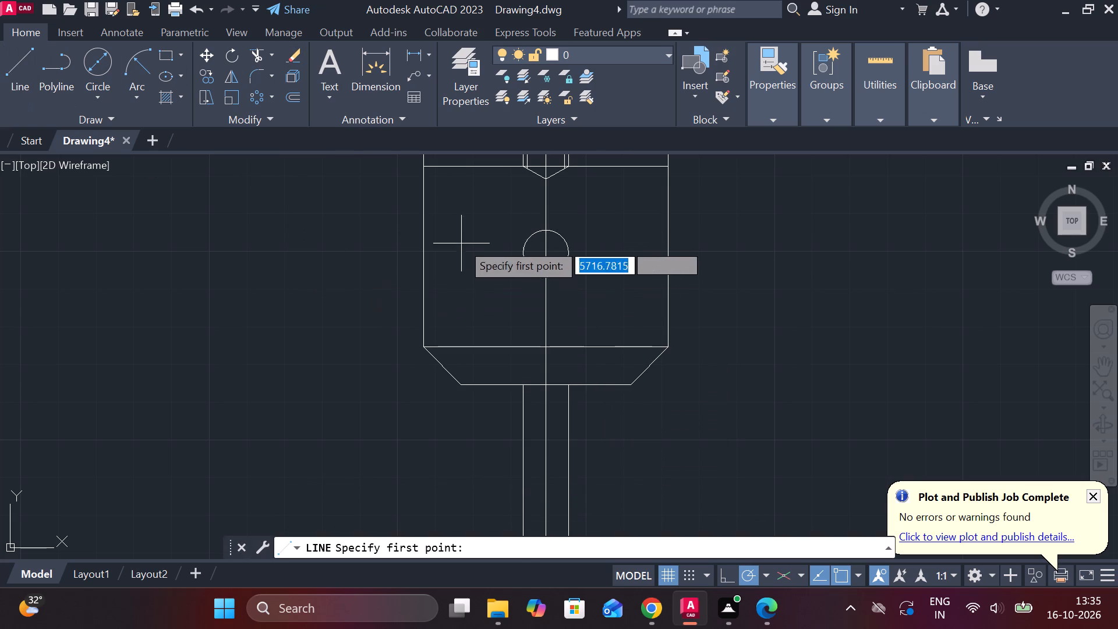
pyautogui.click(383, 254)
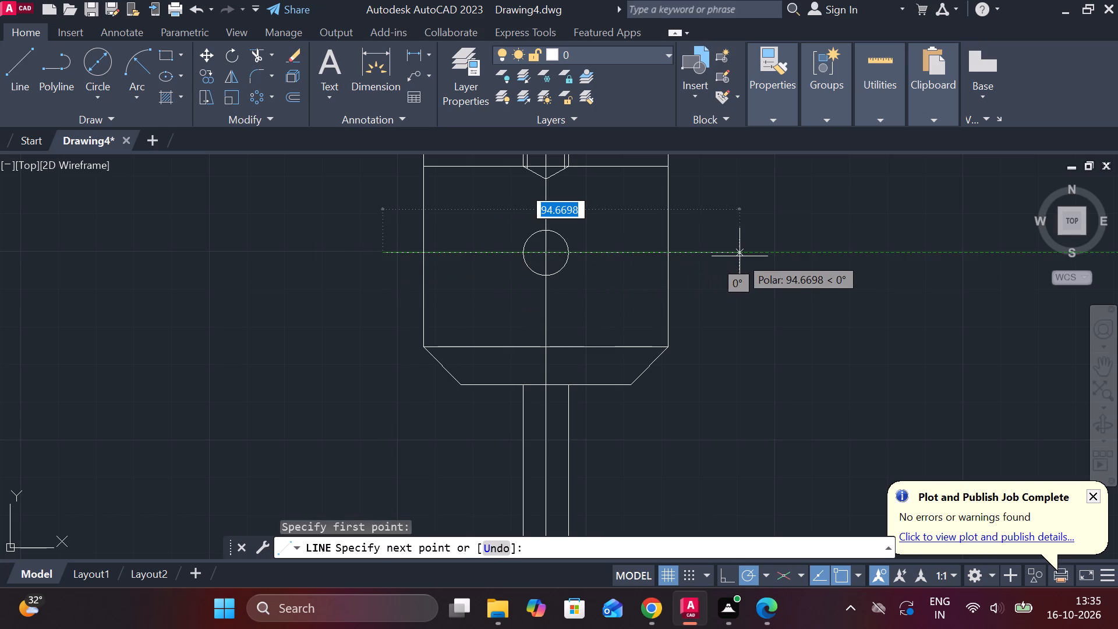
pyautogui.click(740, 256)
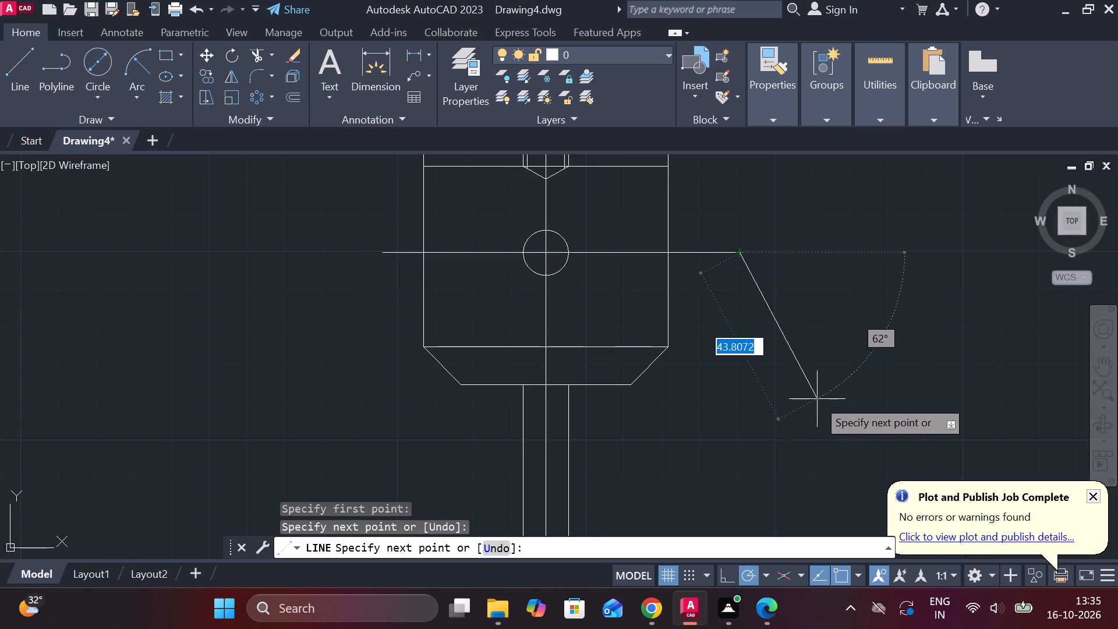
pyautogui.press('Escape')
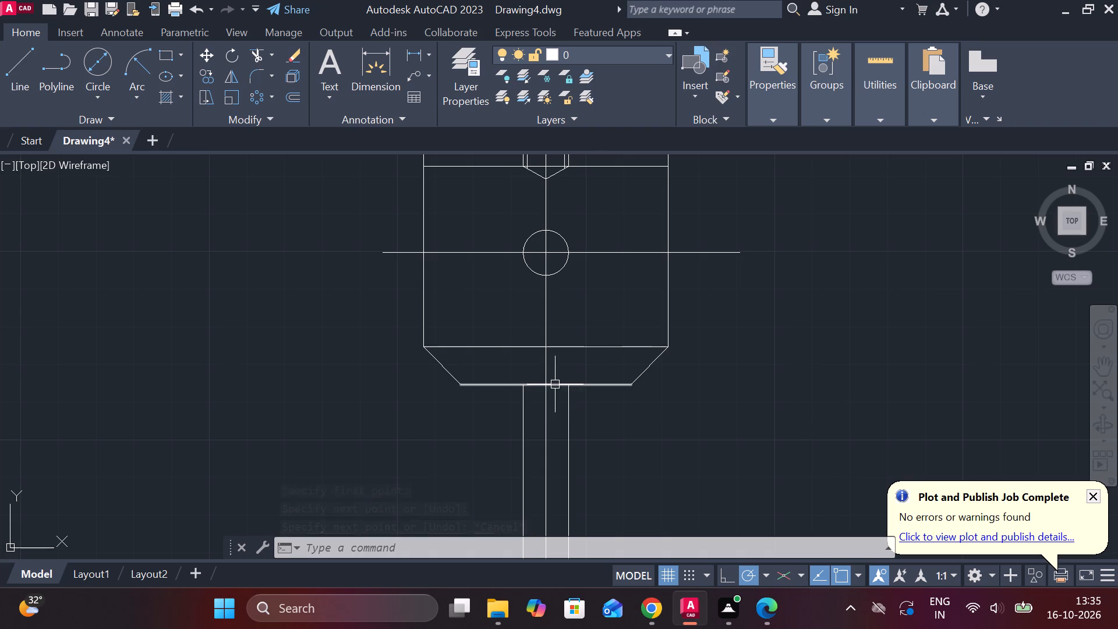
# Mirror the four lines of the bottom chamfered end about the horizontal line through the circle's centre, keeping the originals.
pyautogui.click(495, 348)
pyautogui.click(497, 383)
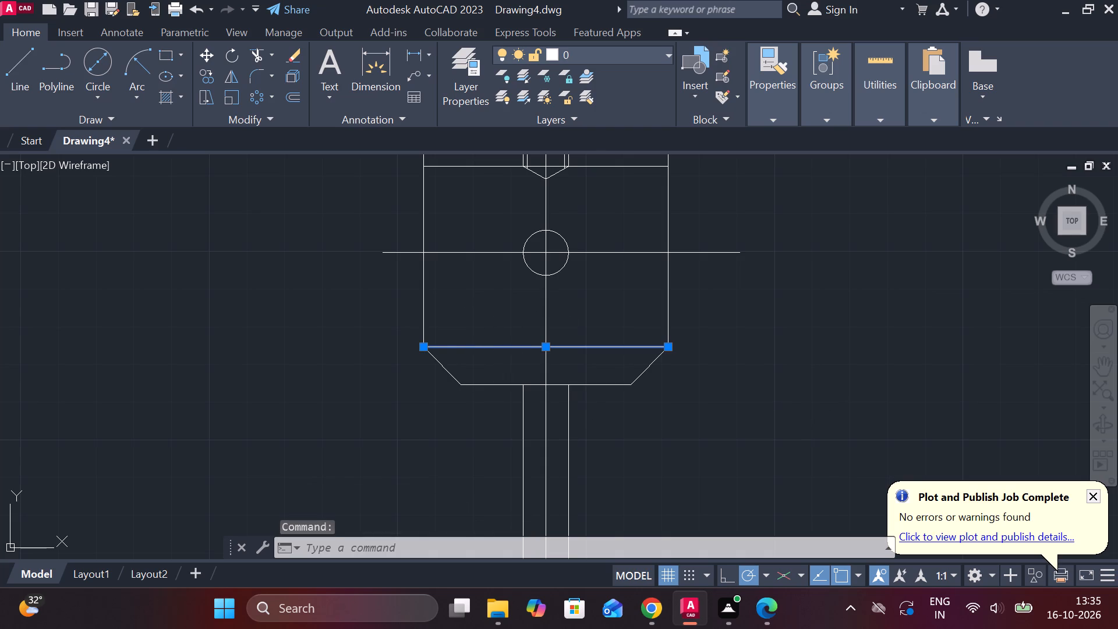
pyautogui.click(450, 368)
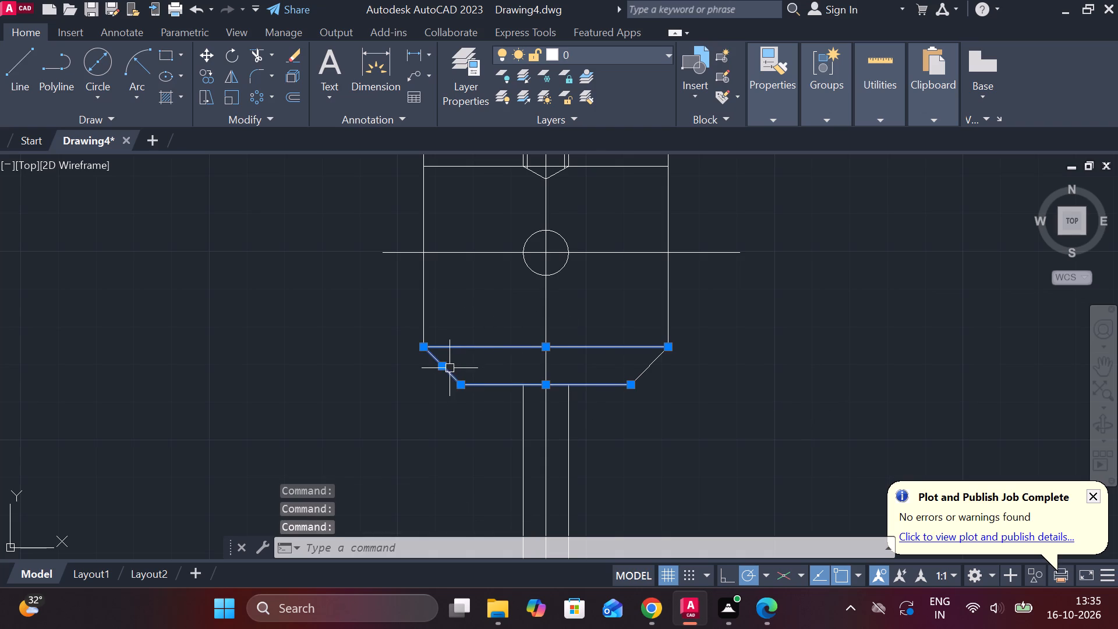
pyautogui.click(649, 367)
pyautogui.click(238, 78)
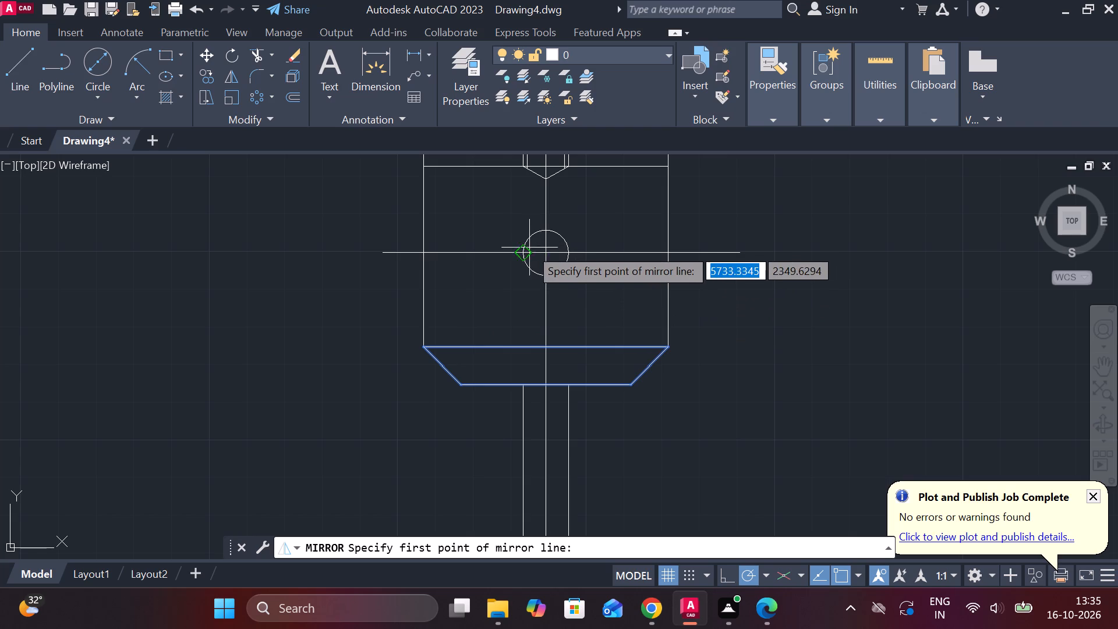
pyautogui.click(542, 254)
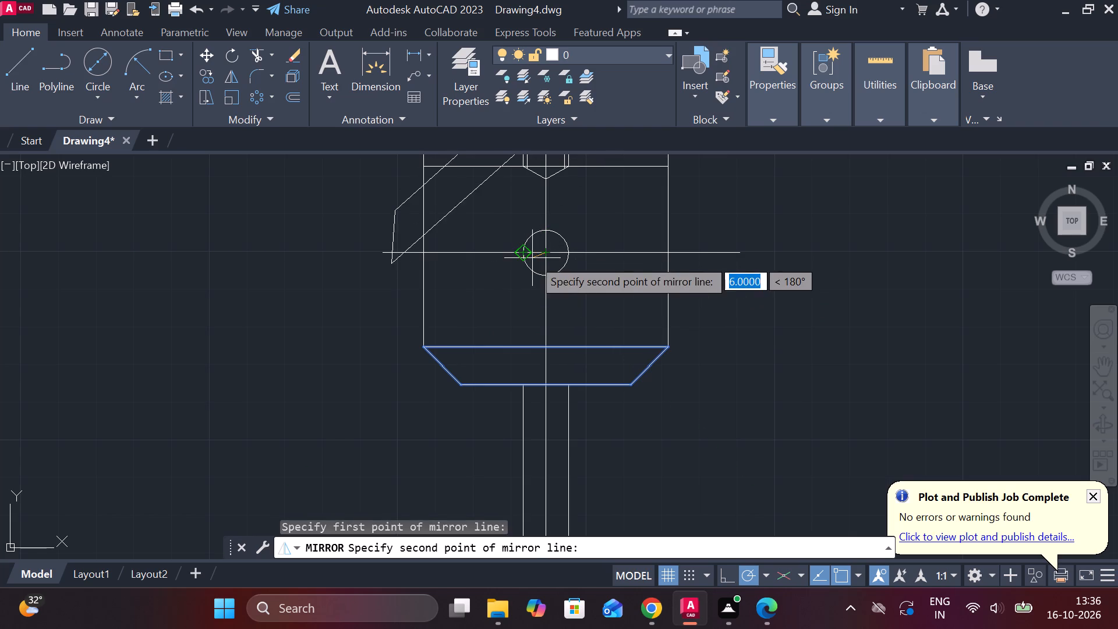
pyautogui.scroll(3, 552, 250)
pyautogui.scroll(-4, 552, 250)
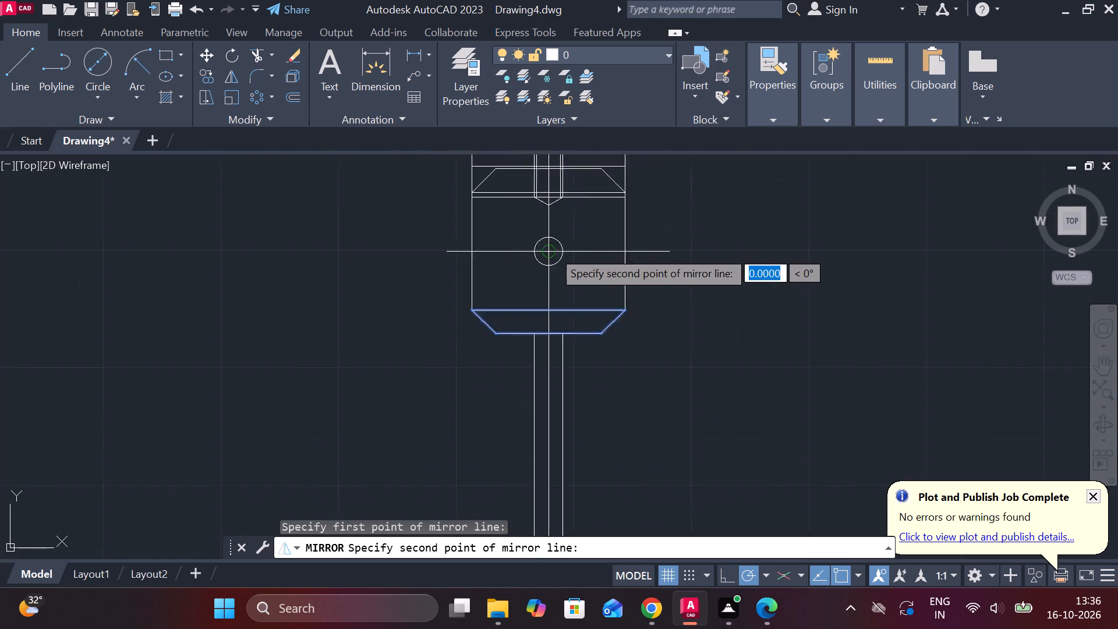
pyautogui.scroll(-3, 552, 250)
pyautogui.scroll(3, 552, 250)
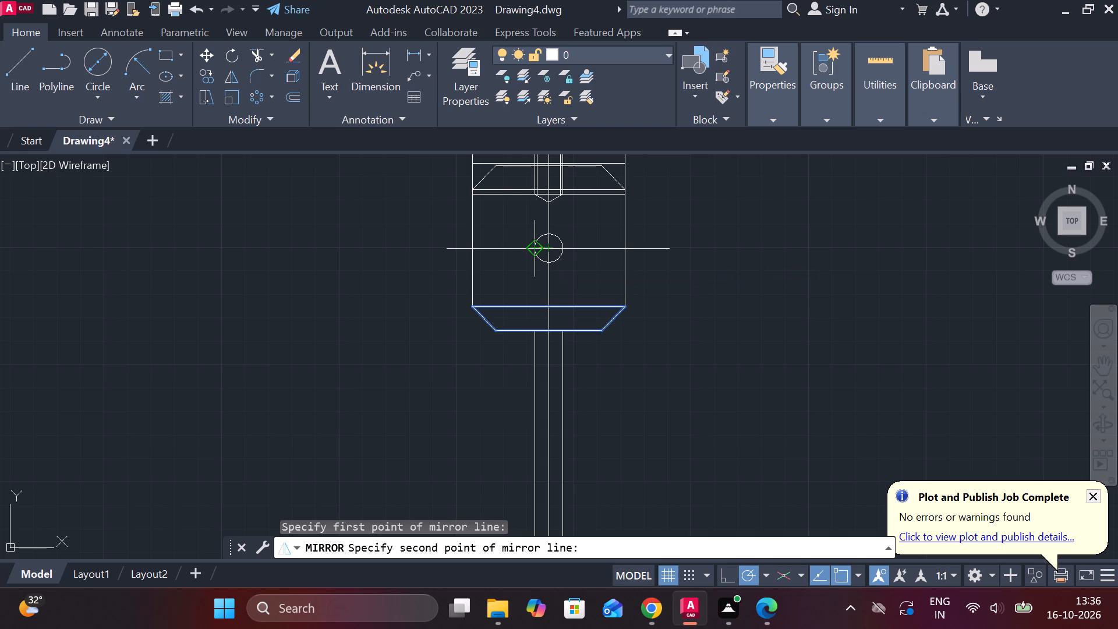
pyautogui.click(537, 249)
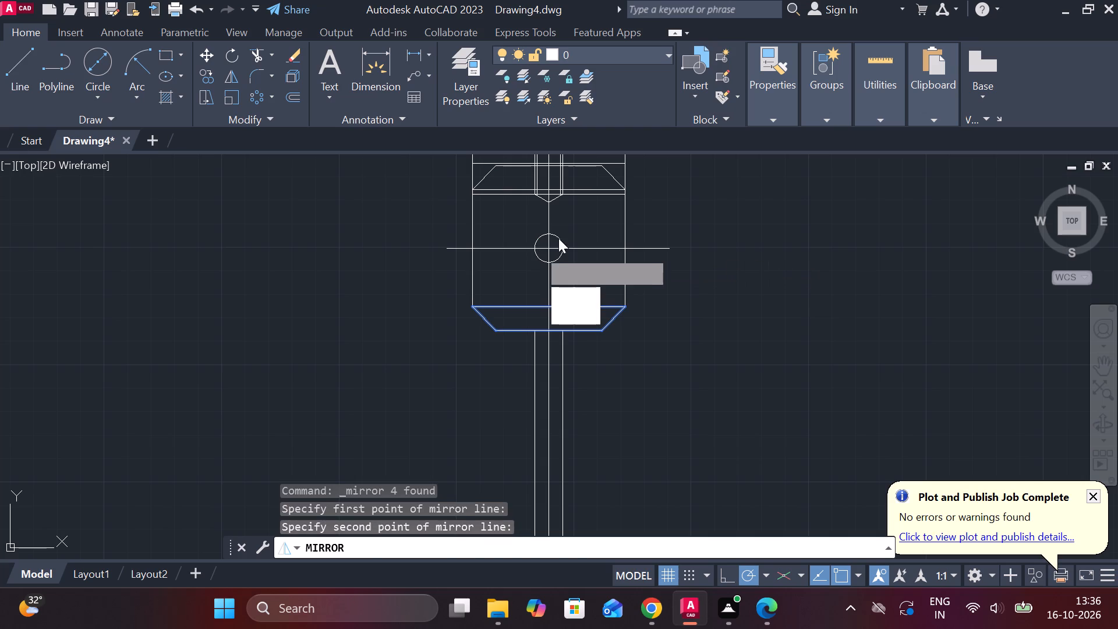
pyautogui.moveTo(568, 315); pyautogui.dragTo(537, 249)
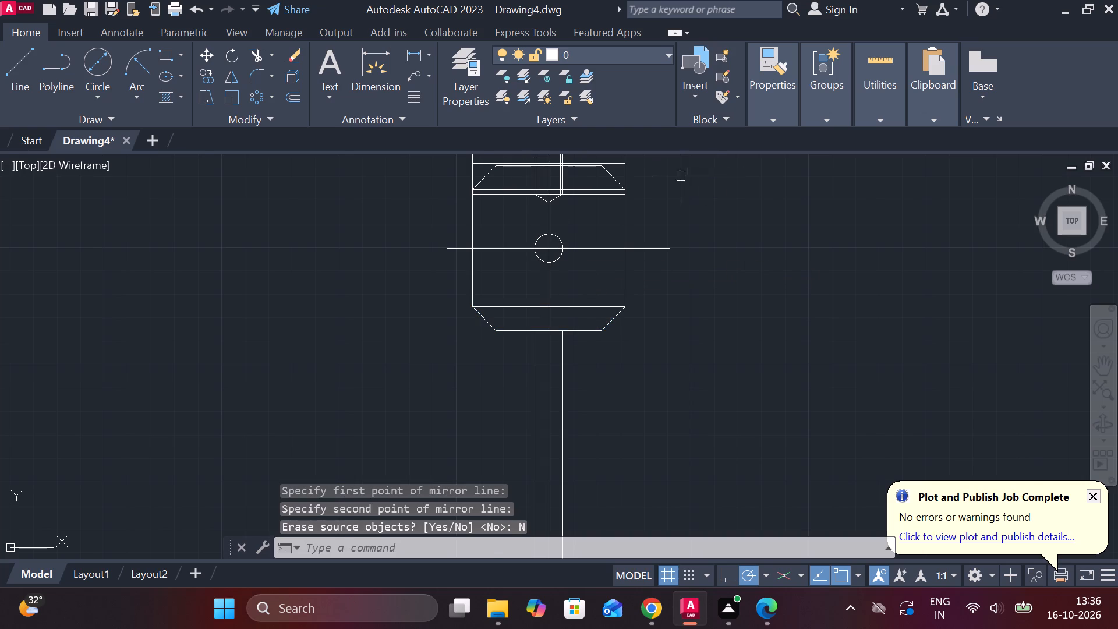
# Measure the vertical distance from the front view's top edge to the horizontal line at the base of the hole's straight sides.
pyautogui.scroll(2, 680, 176)
pyautogui.scroll(-2, 680, 176)
pyautogui.scroll(-2, 680, 298)
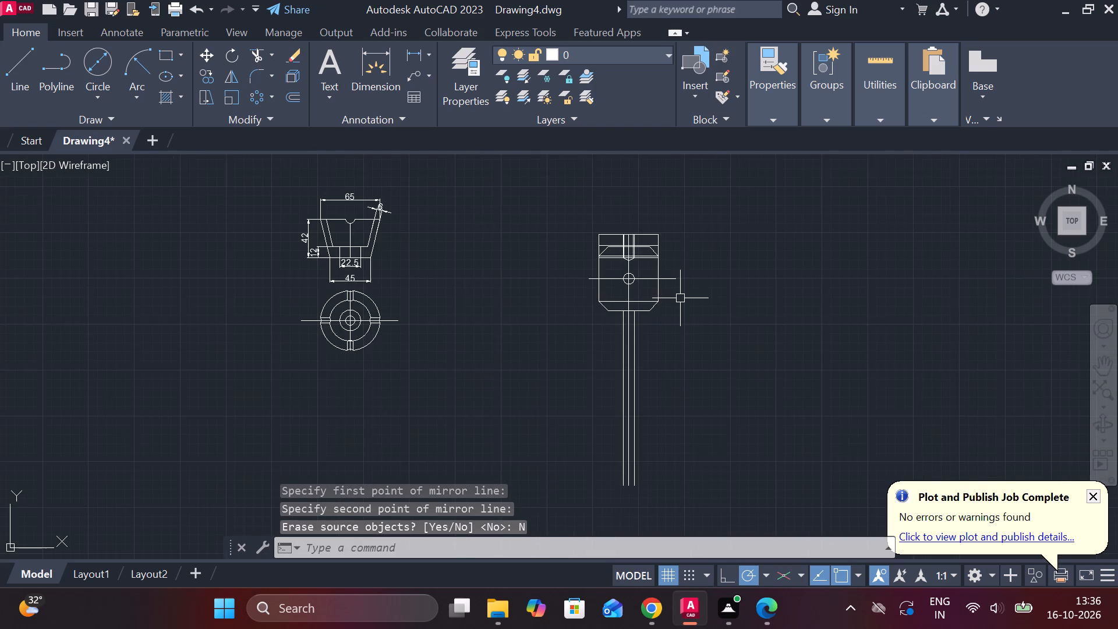
pyautogui.scroll(3, 667, 247)
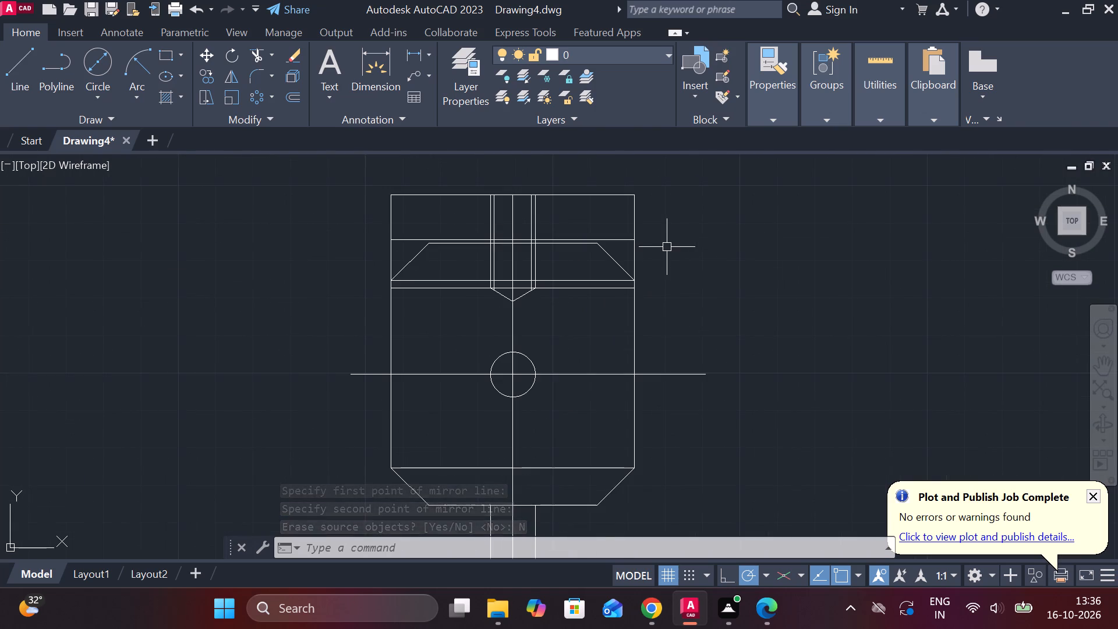
pyautogui.scroll(1, 667, 247)
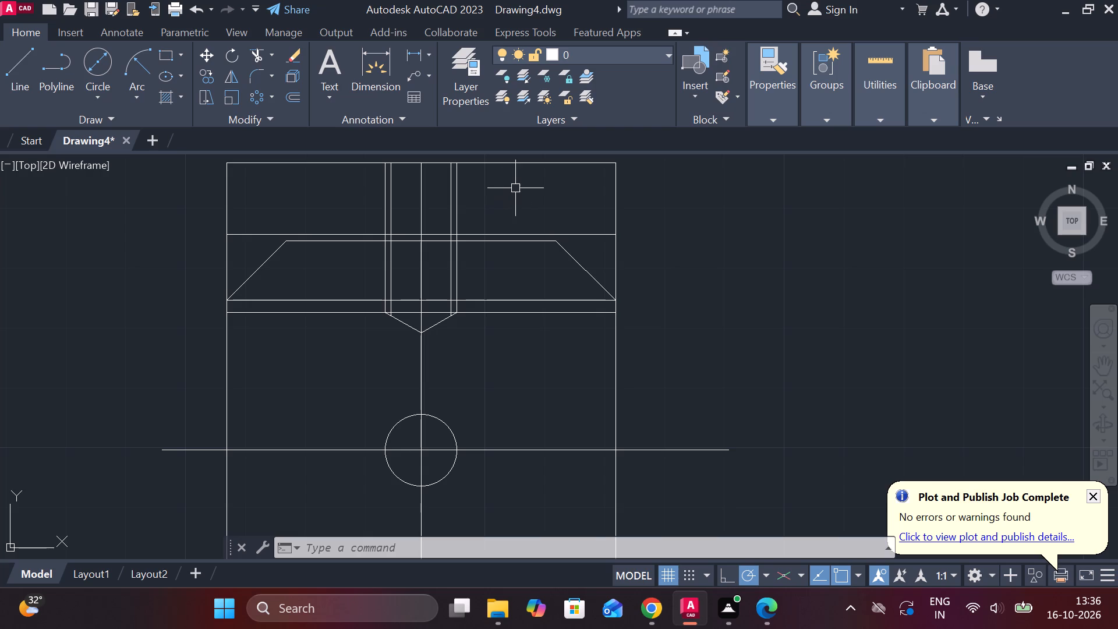
pyautogui.click(412, 56)
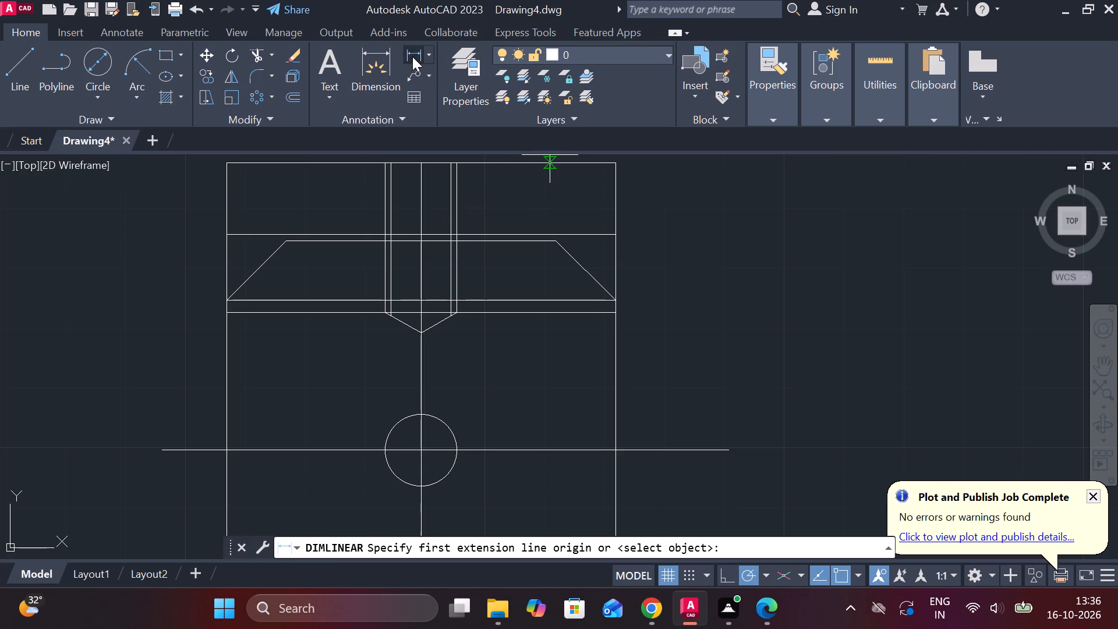
pyautogui.click(620, 167)
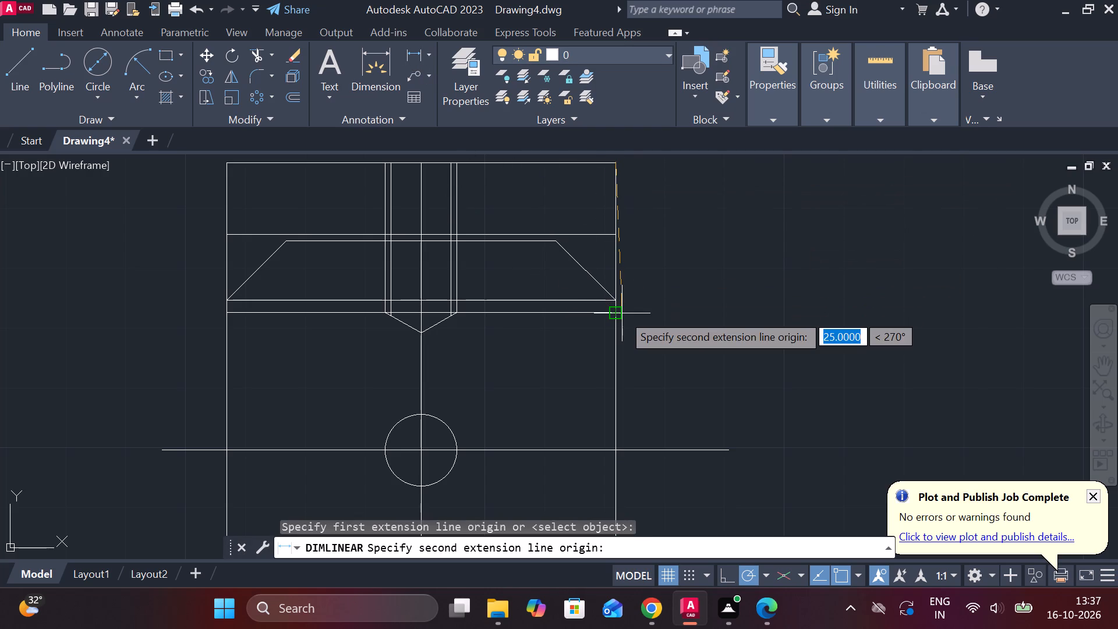
pyautogui.click(613, 316)
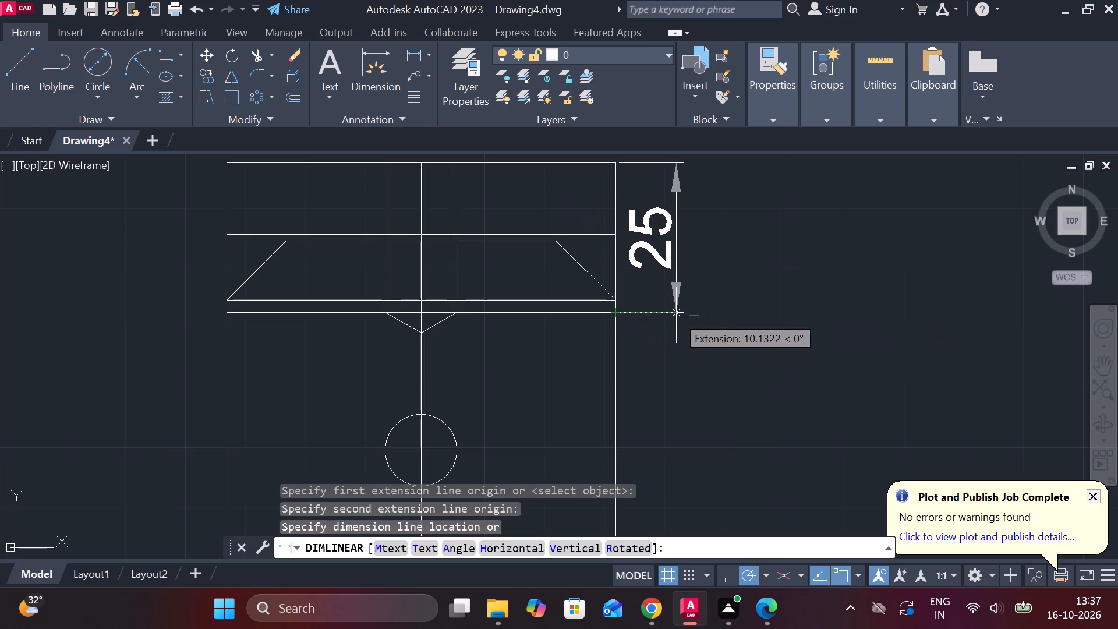
pyautogui.press('Escape')
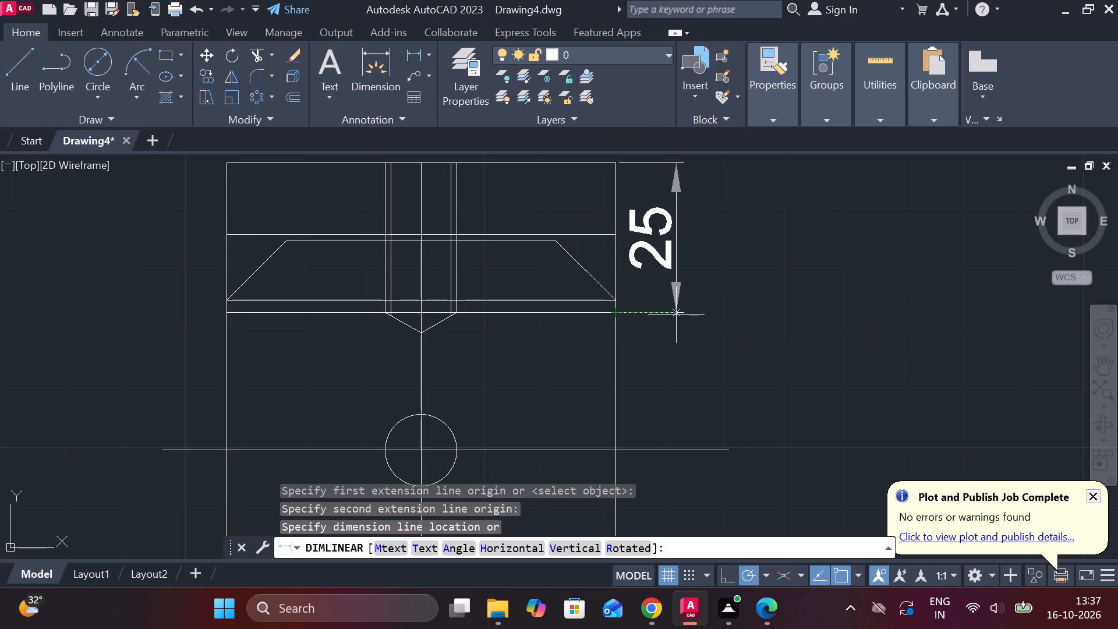
# Measure the vertical distance from the front view's top edge to the first horizontal line below it.
pyautogui.click(412, 58)
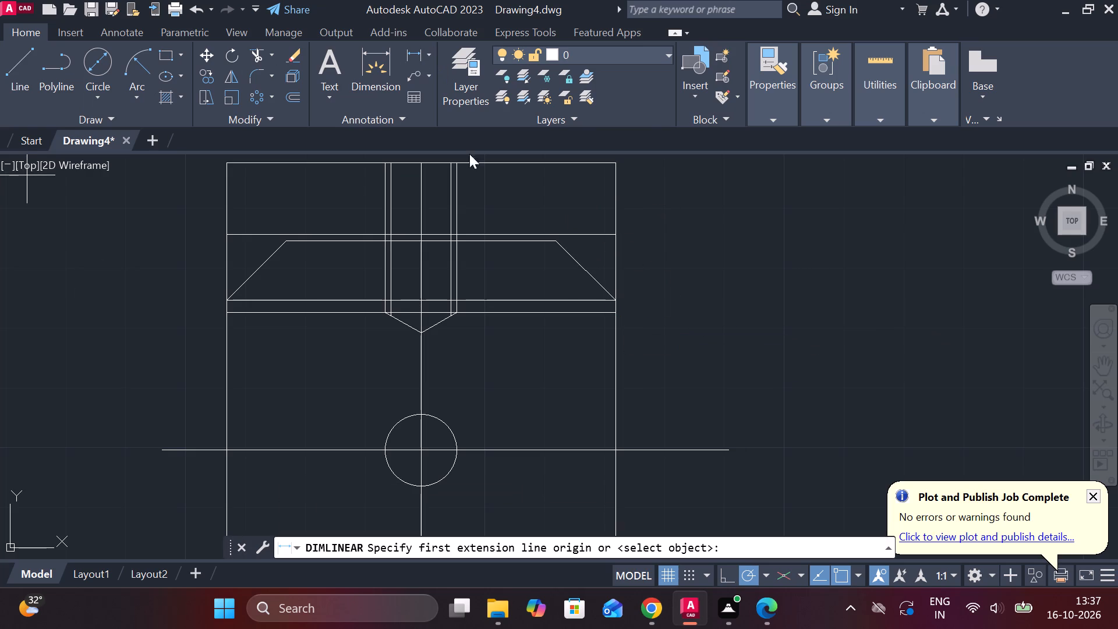
pyautogui.click(615, 162)
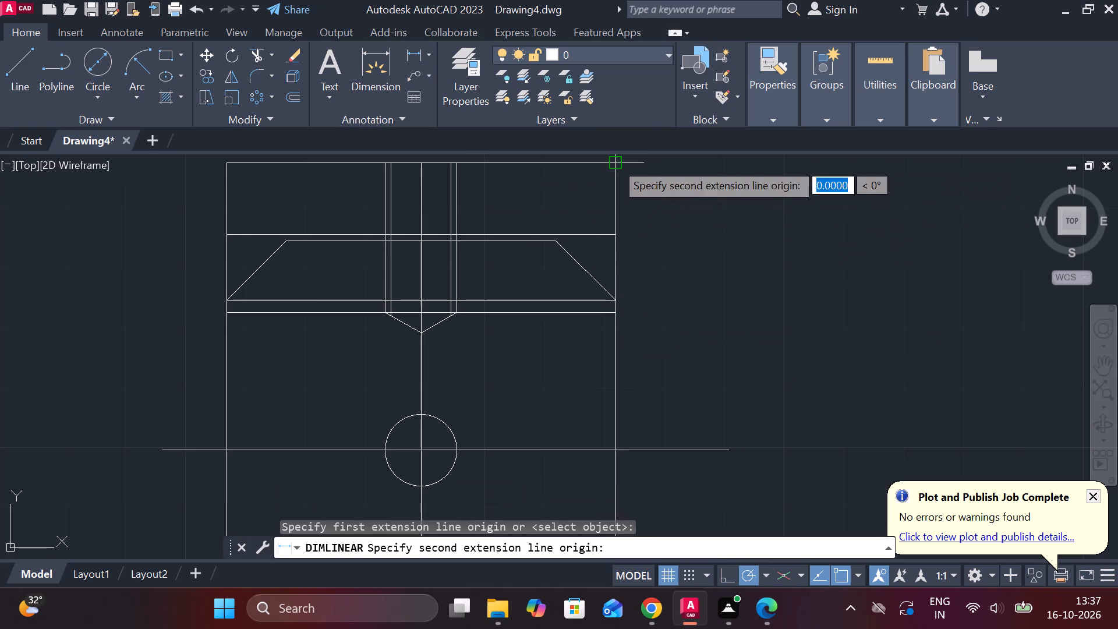
pyautogui.click(611, 235)
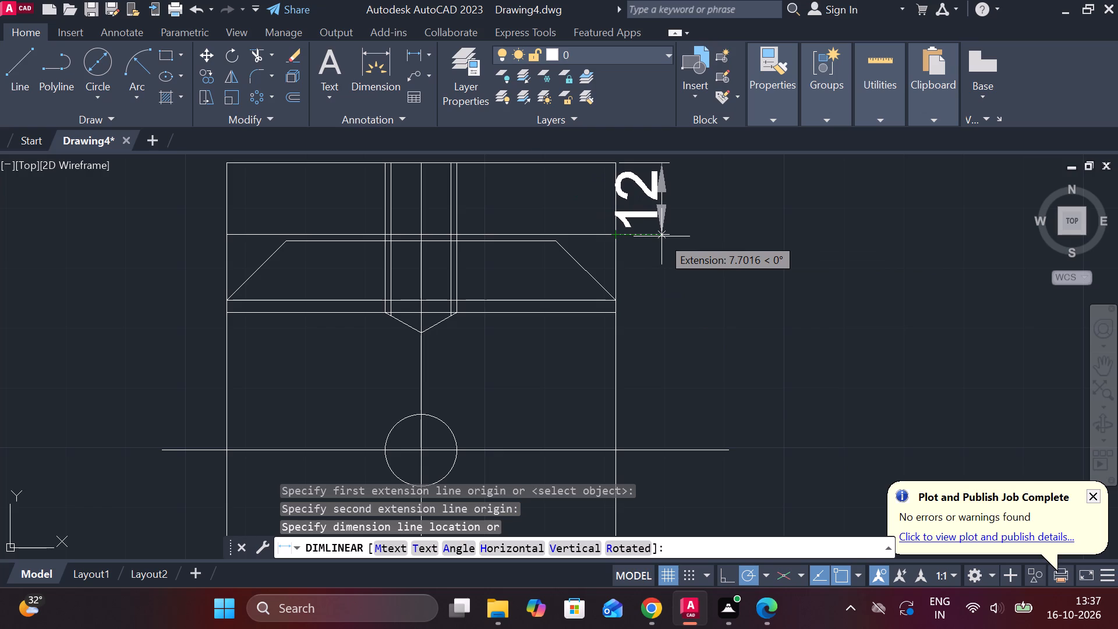
pyautogui.scroll(1, 661, 236)
pyautogui.scroll(-2, 661, 236)
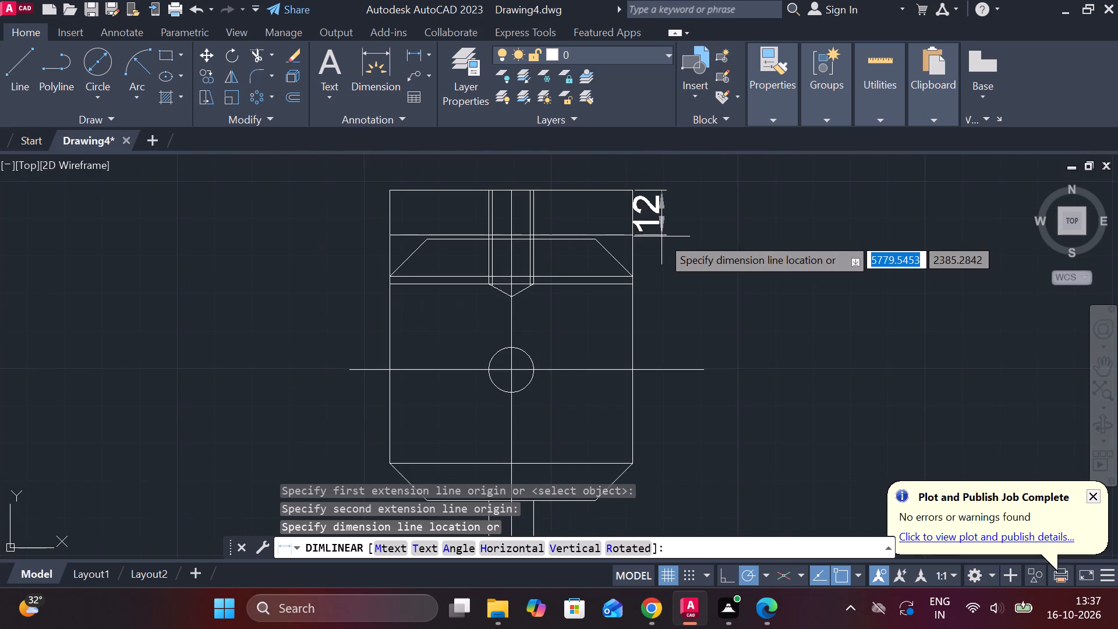
pyautogui.scroll(-1, 661, 236)
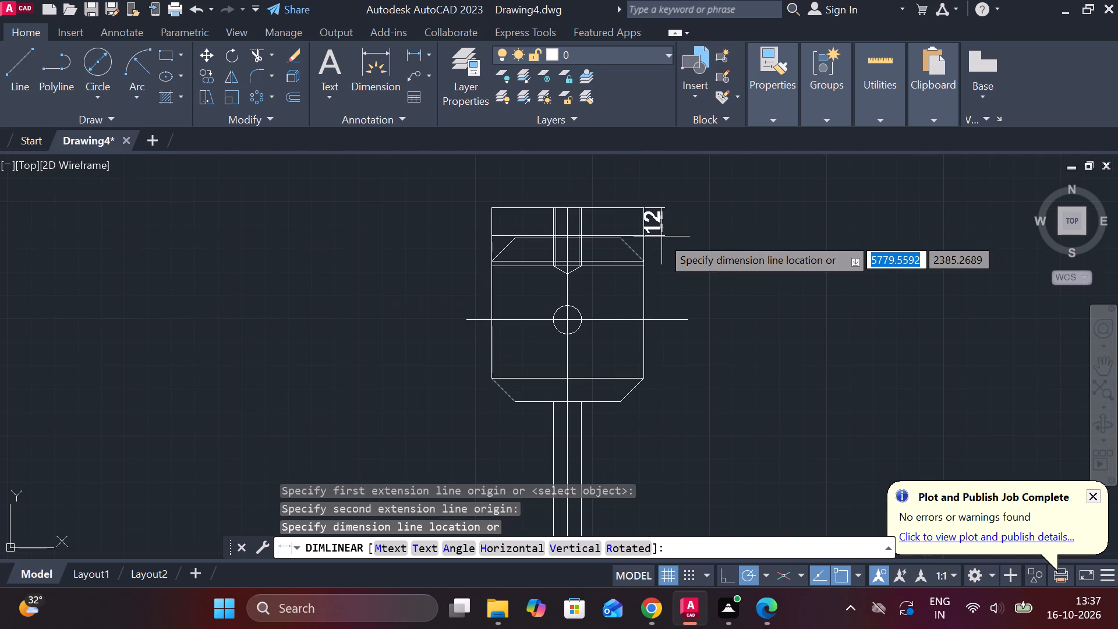
pyautogui.scroll(2, 661, 236)
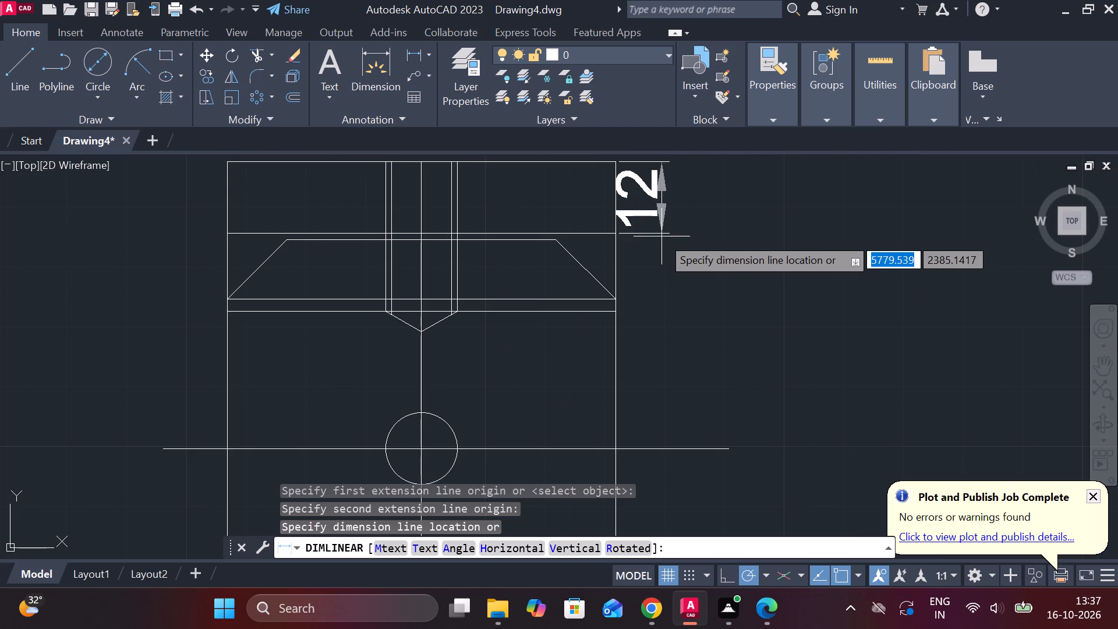
pyautogui.press('Escape')
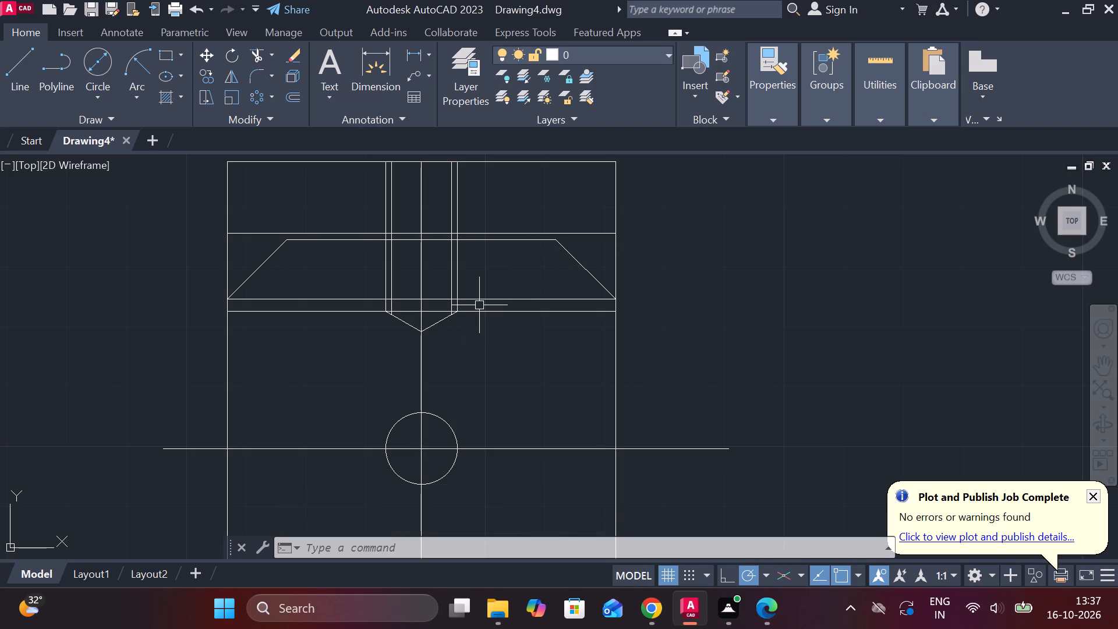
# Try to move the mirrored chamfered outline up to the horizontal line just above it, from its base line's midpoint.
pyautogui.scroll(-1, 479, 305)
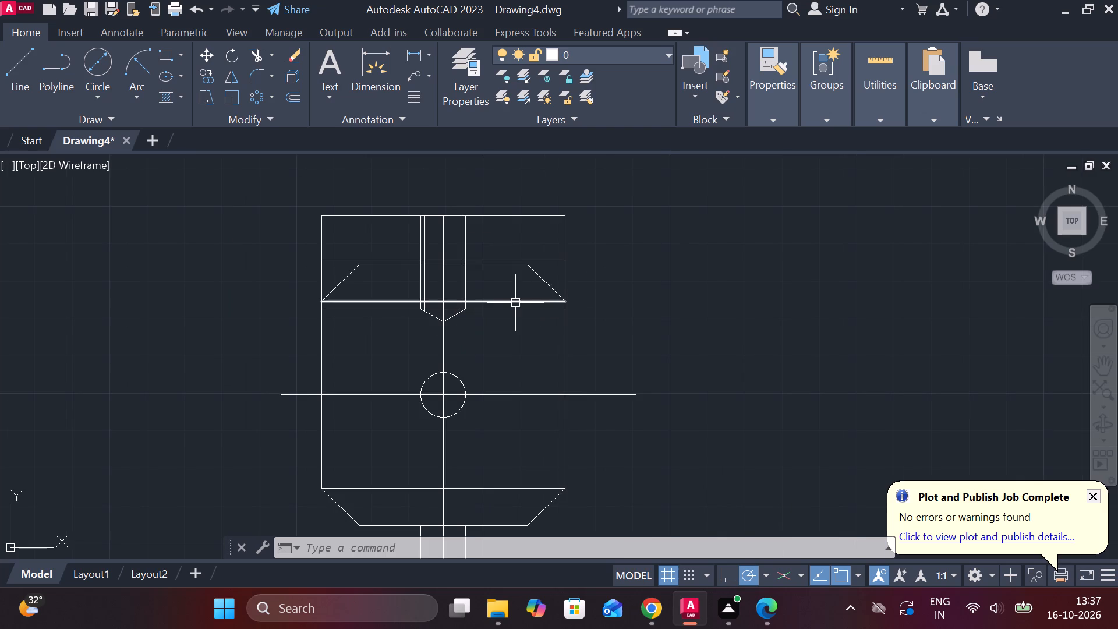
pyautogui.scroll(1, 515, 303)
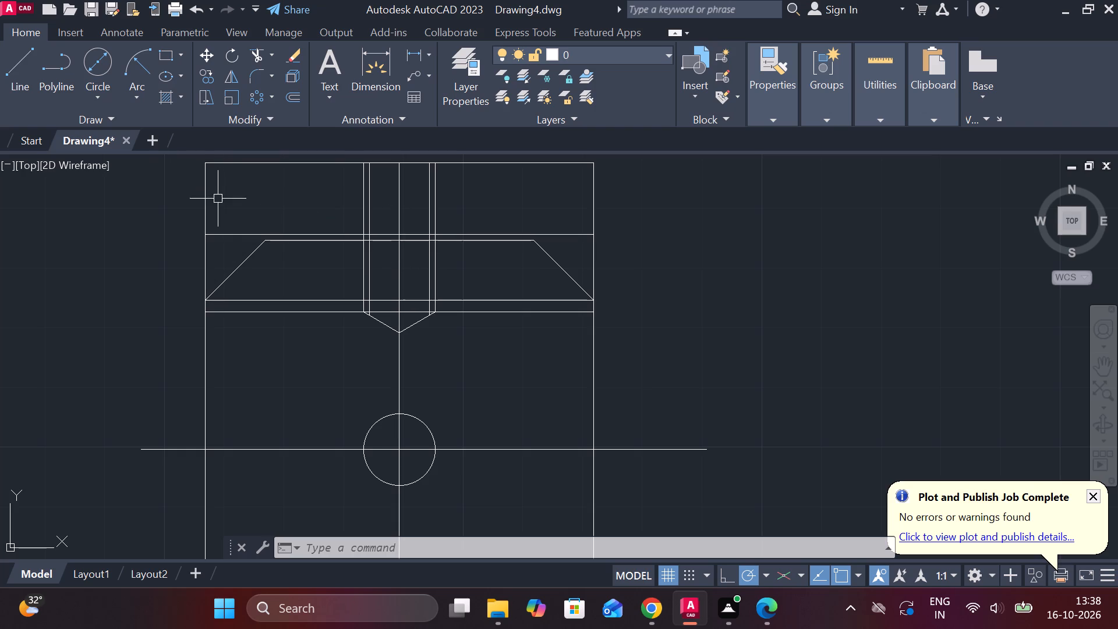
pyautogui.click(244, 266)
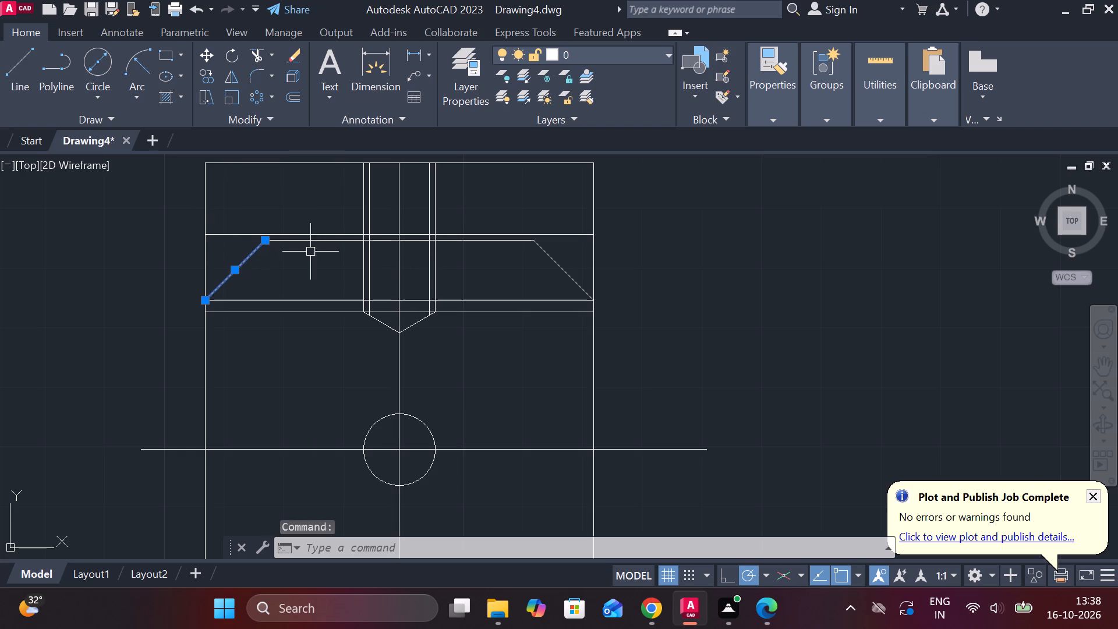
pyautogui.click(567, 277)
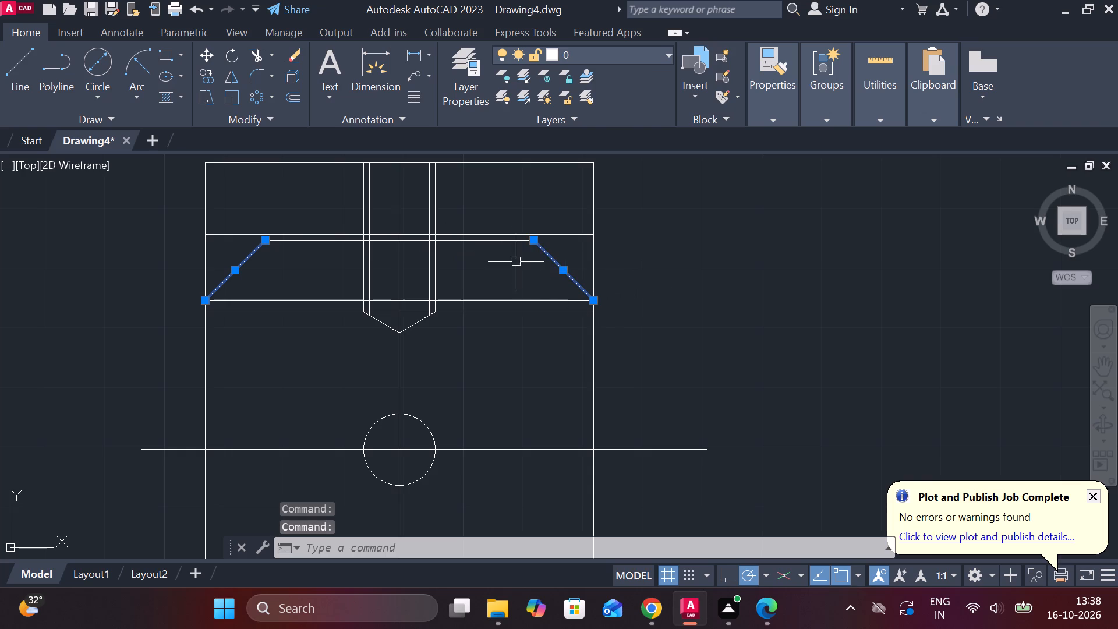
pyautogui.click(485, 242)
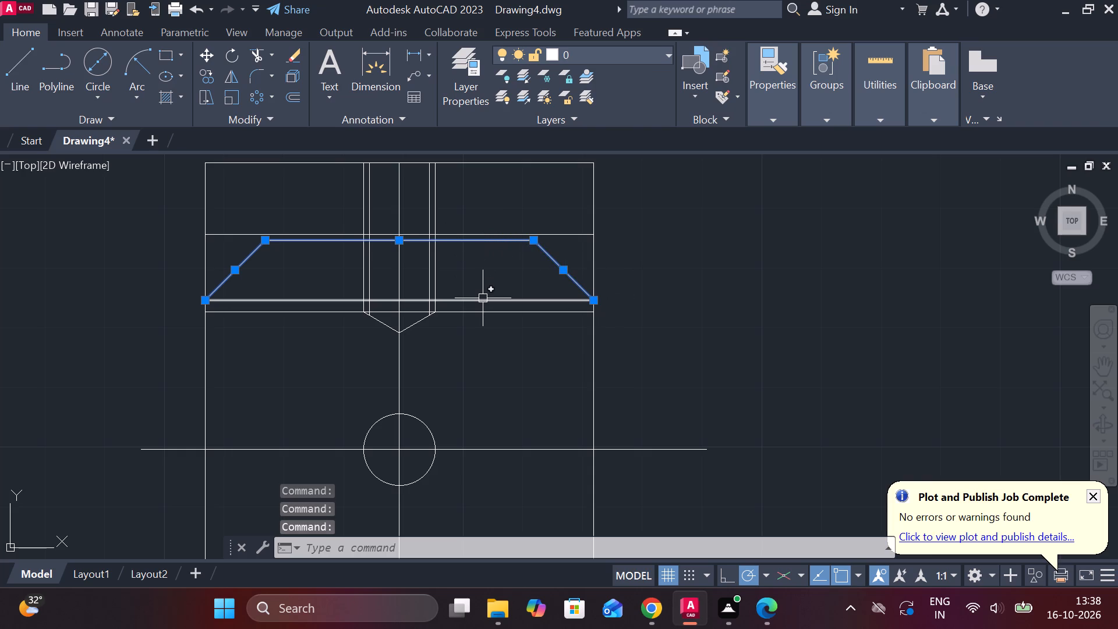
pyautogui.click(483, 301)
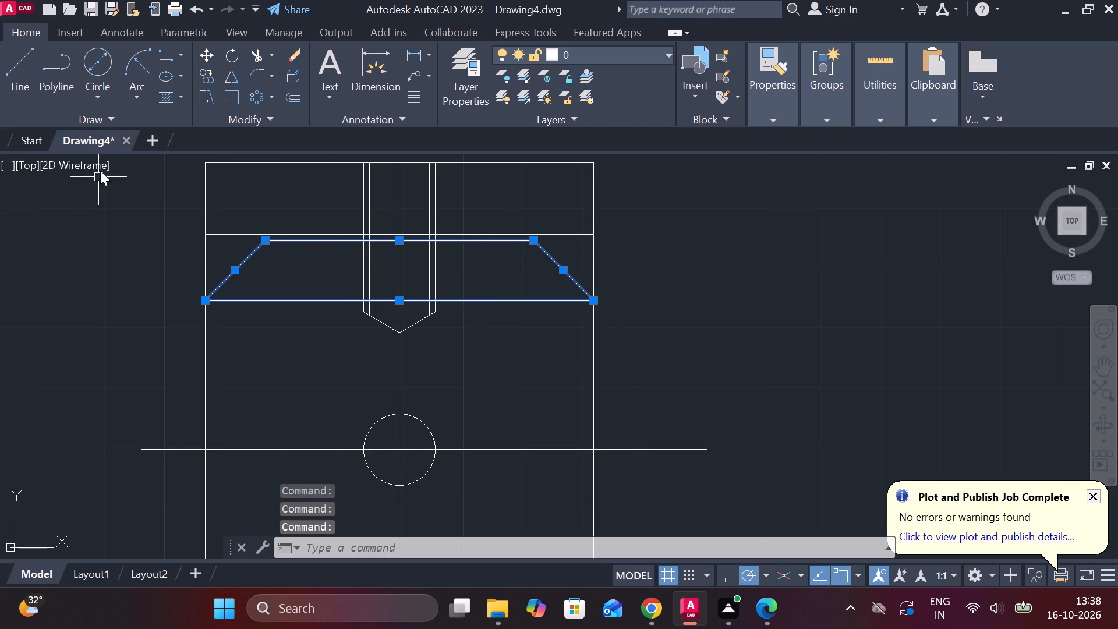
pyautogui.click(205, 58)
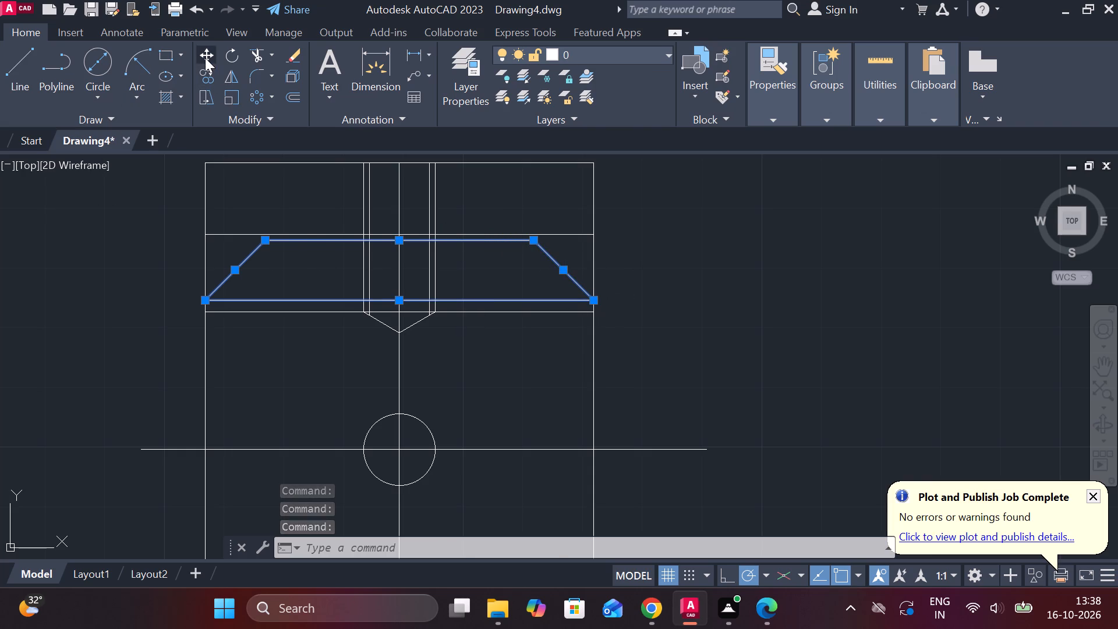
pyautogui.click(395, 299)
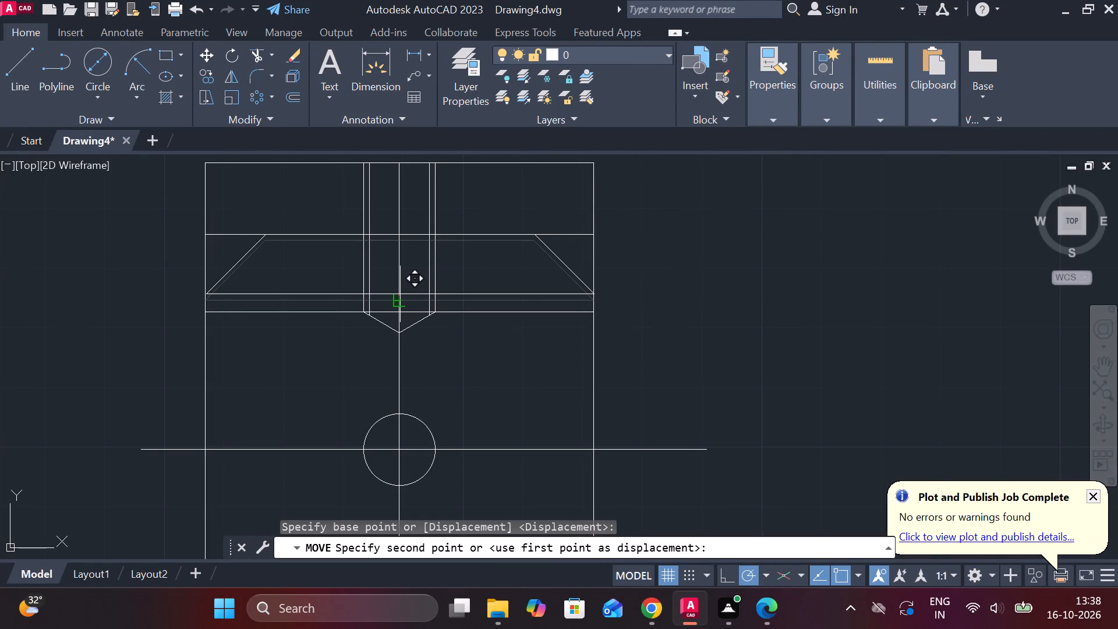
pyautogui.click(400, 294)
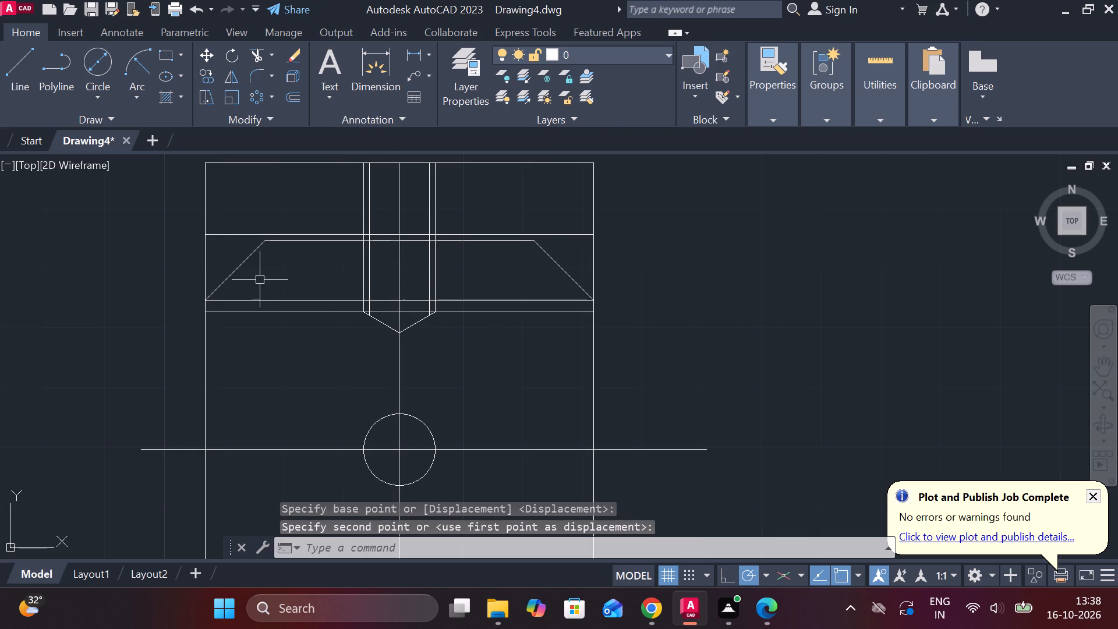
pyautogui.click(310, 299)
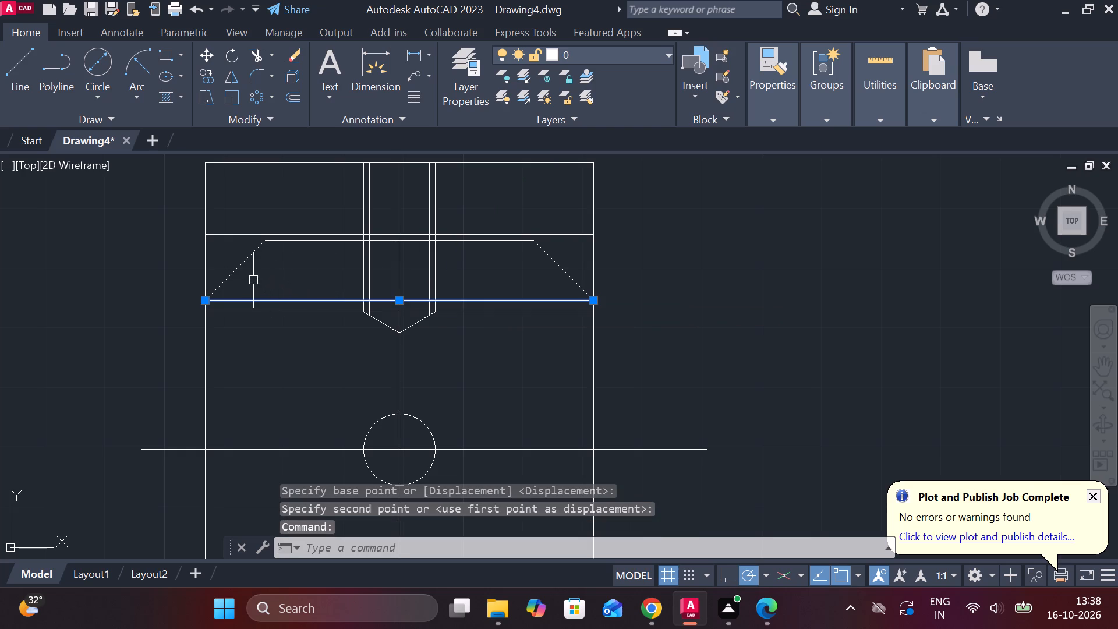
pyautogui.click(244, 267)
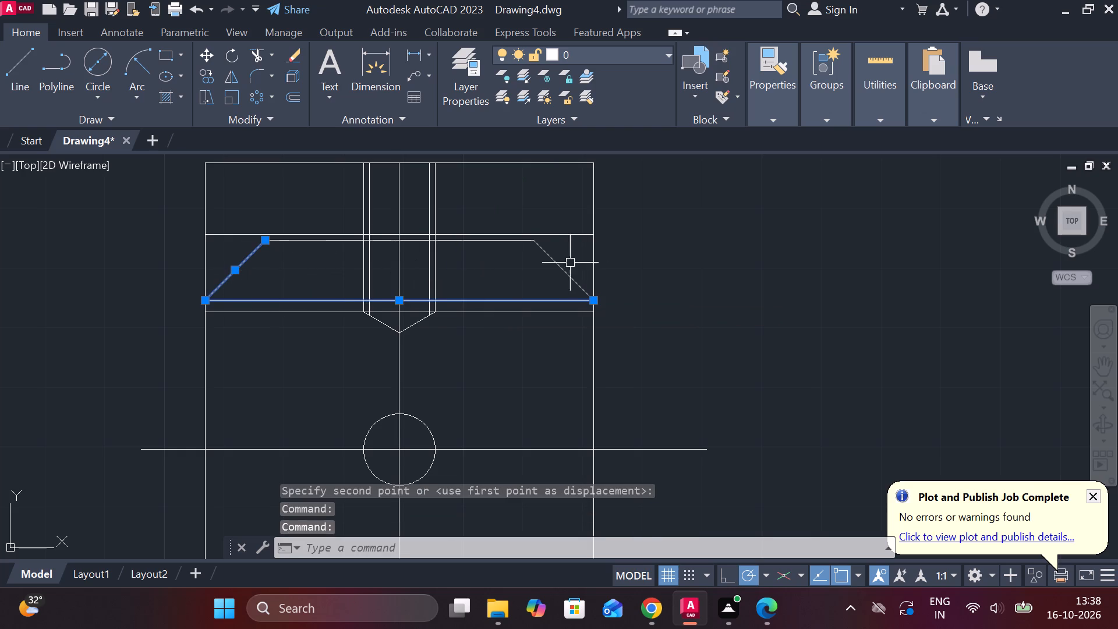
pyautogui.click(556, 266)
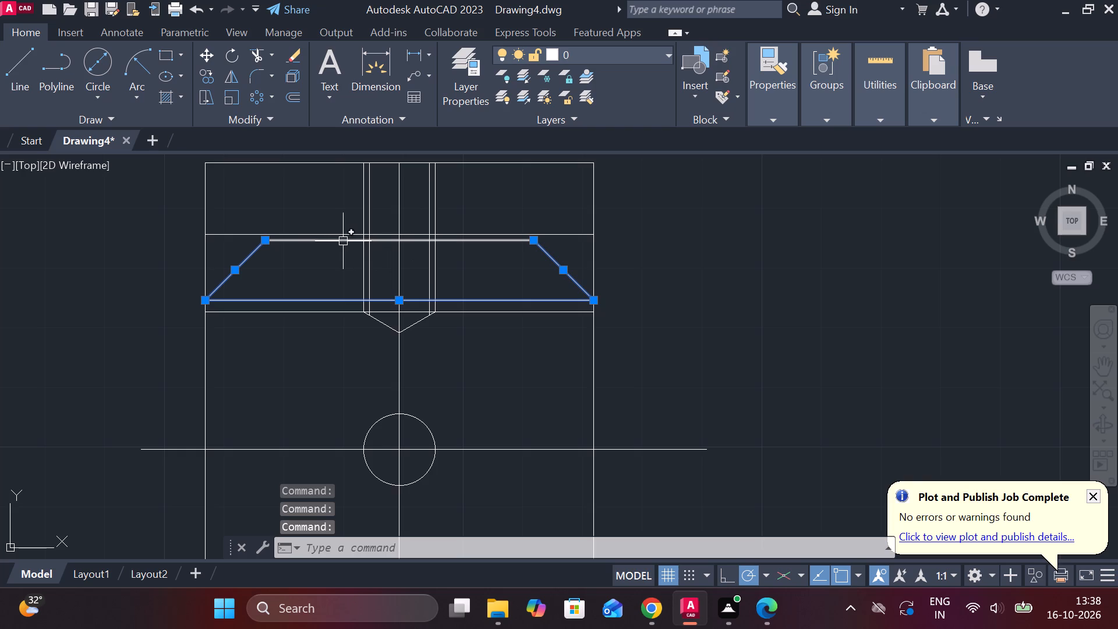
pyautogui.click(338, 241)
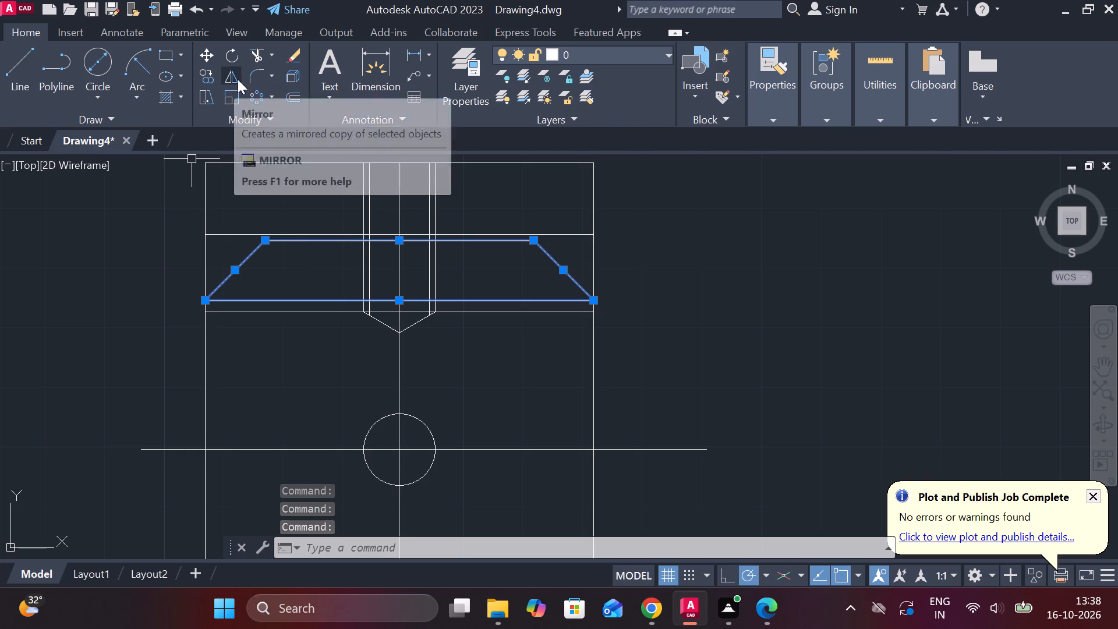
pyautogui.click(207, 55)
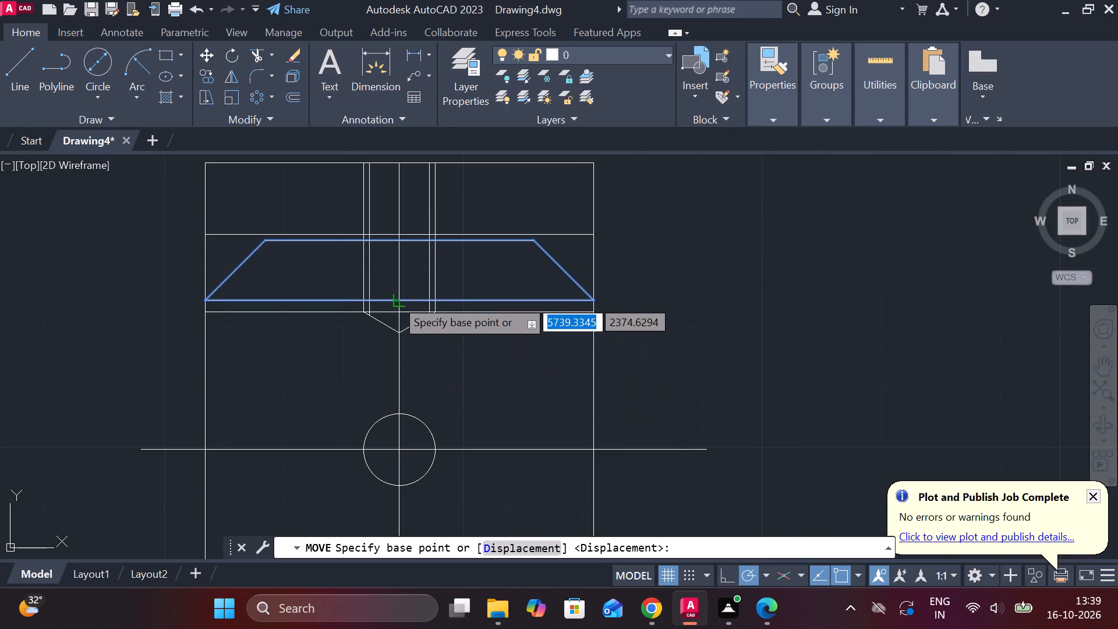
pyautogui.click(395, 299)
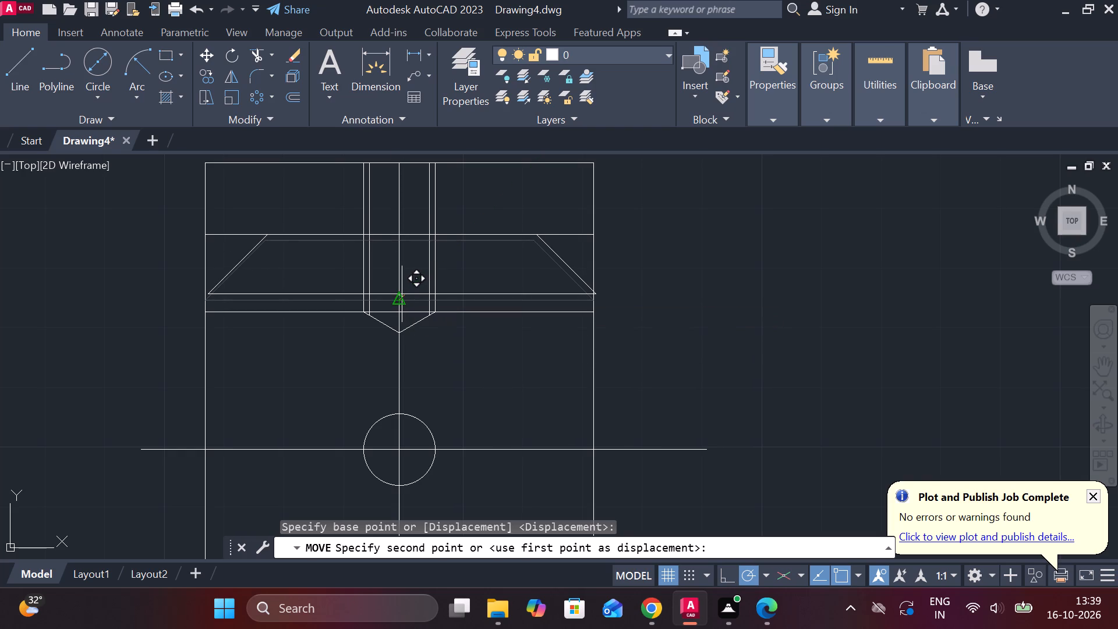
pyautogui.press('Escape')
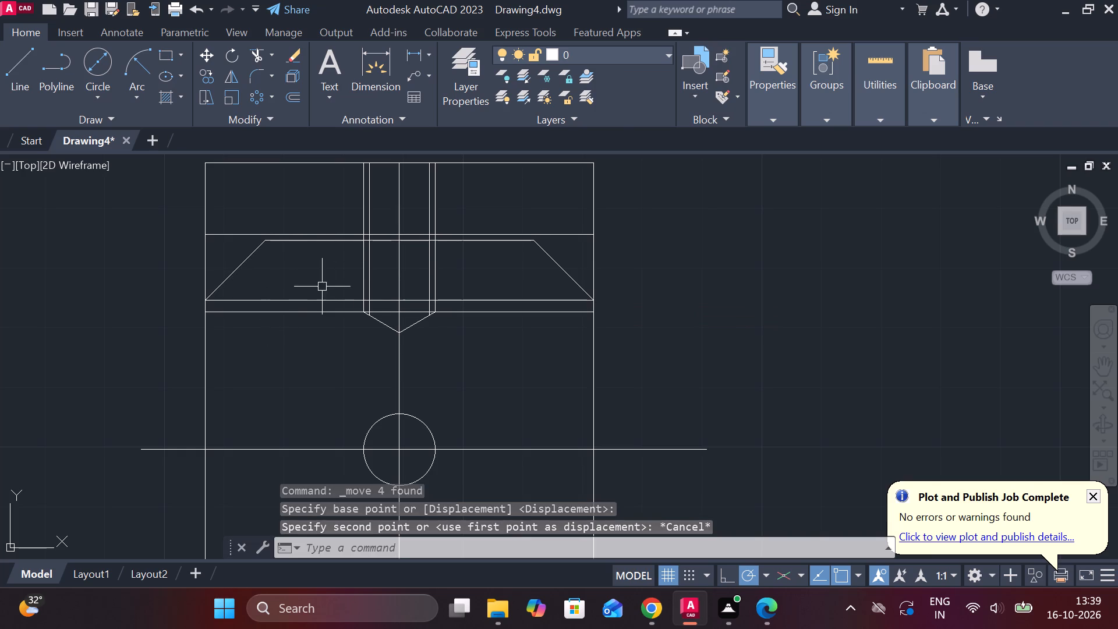
# Move the four-line mirrored chamfered outline up from its top line's midpoint onto the full-width horizontal line just above it.
pyautogui.click(331, 243)
pyautogui.click(239, 263)
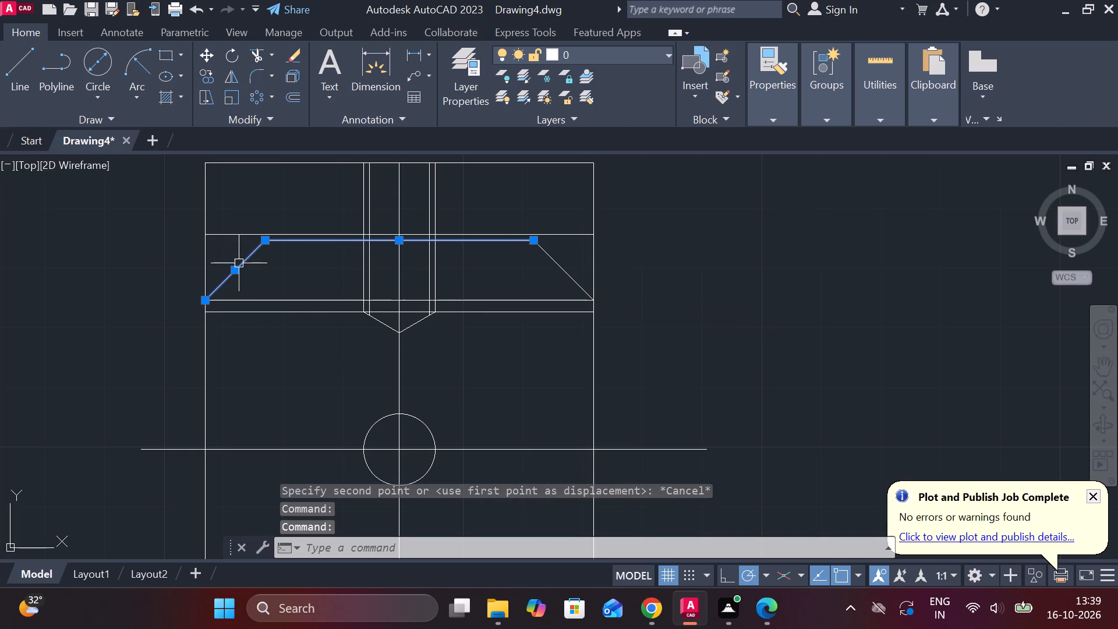
pyautogui.click(553, 263)
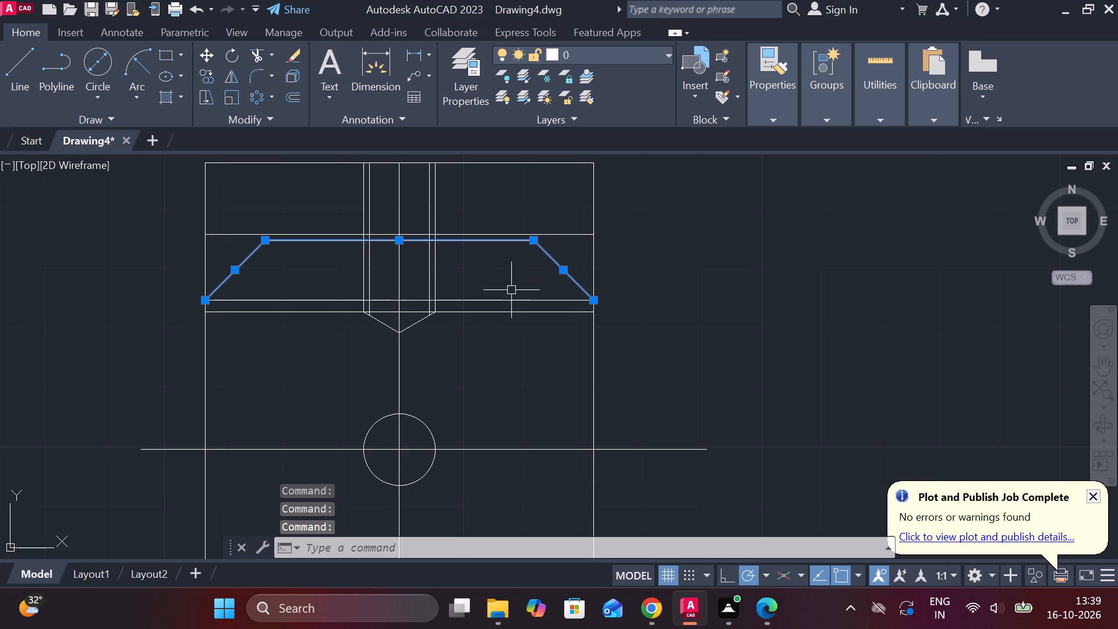
pyautogui.click(509, 301)
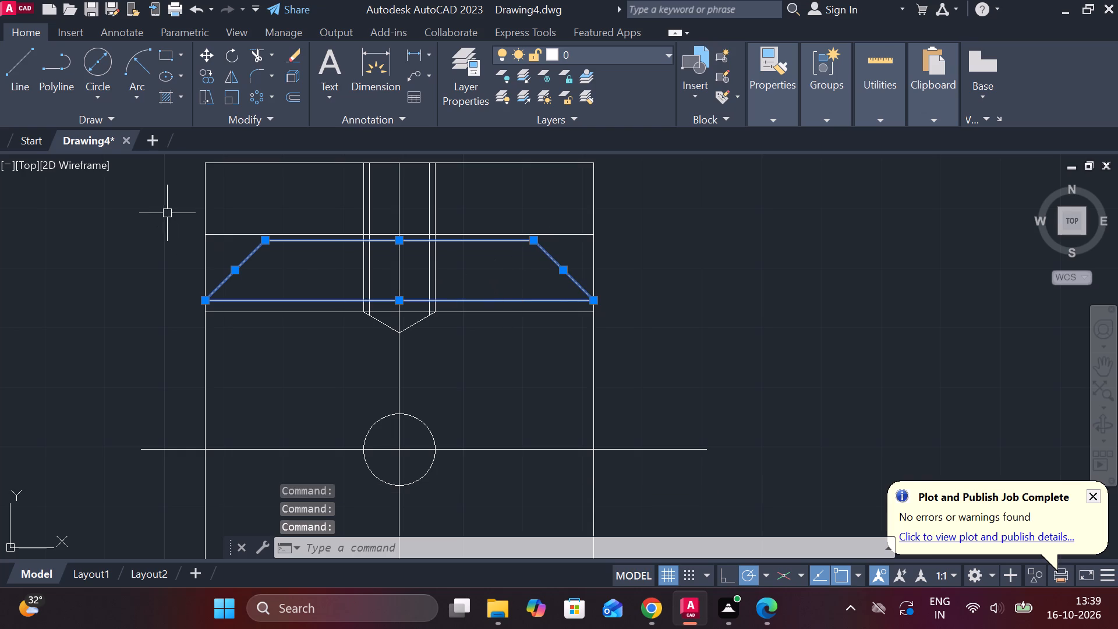
pyautogui.click(207, 54)
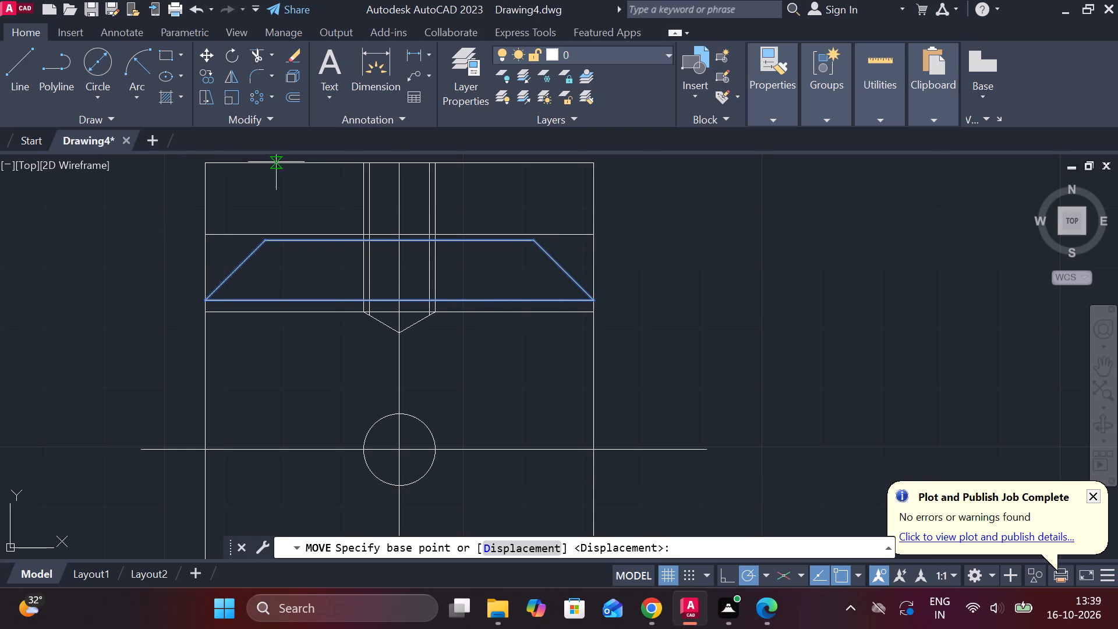
pyautogui.click(402, 243)
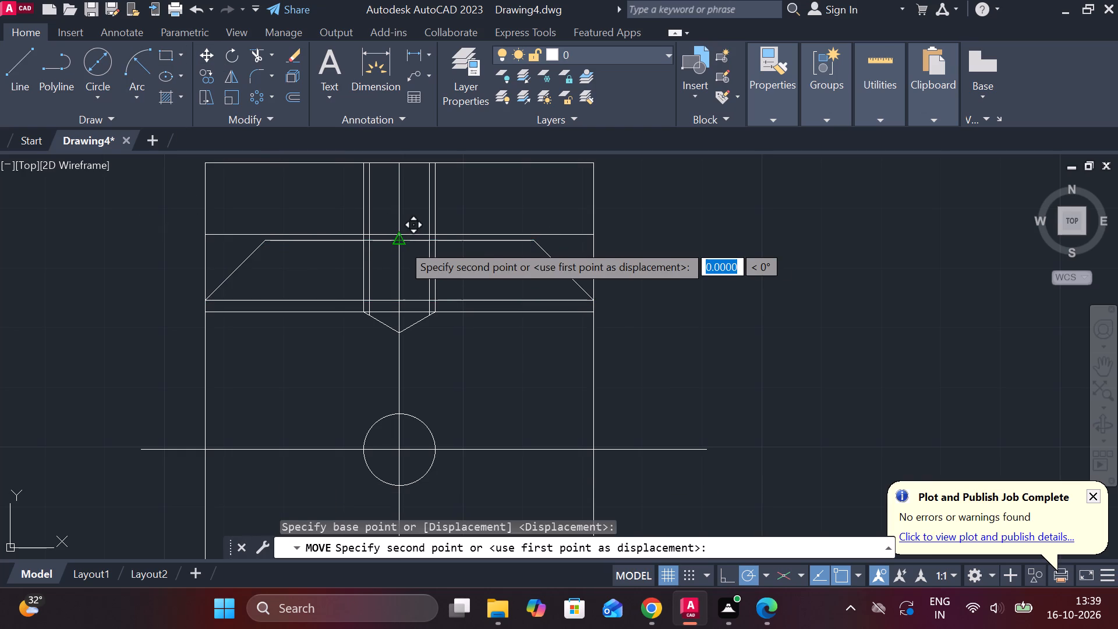
pyautogui.click(402, 235)
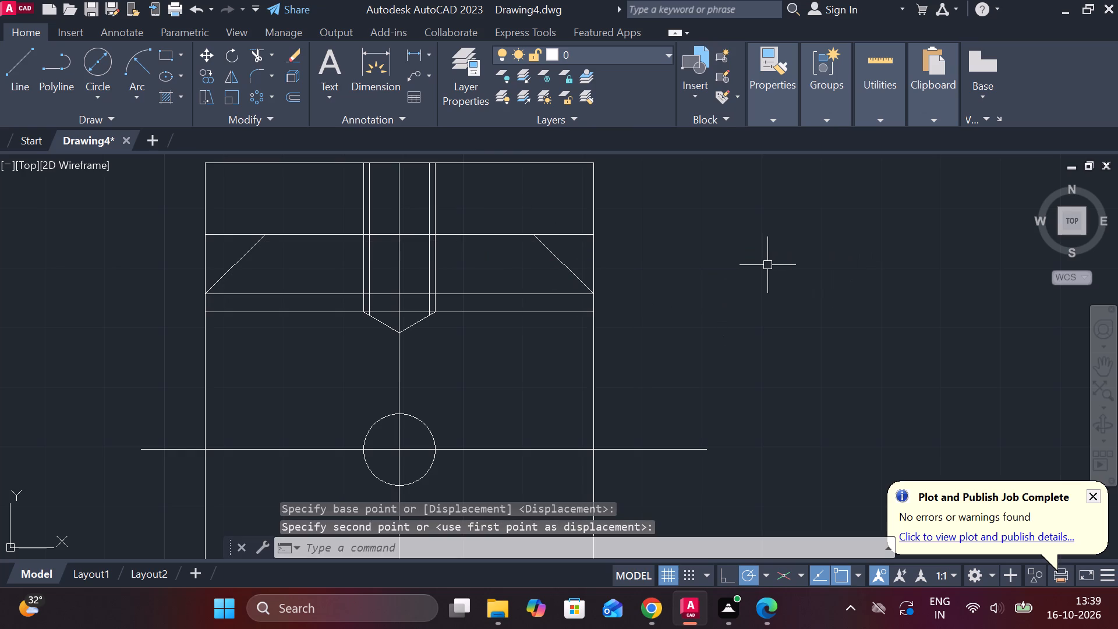
pyautogui.press('Escape')
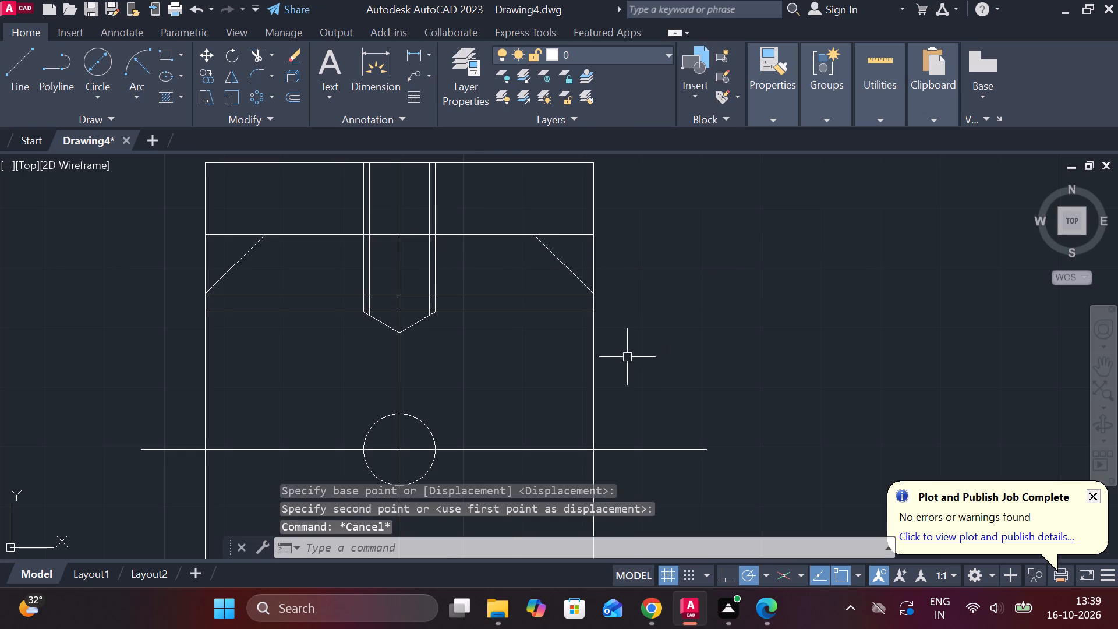
# Erase the full-width horizontal line that overlaps the top of the mirrored chamfered outline.
pyautogui.scroll(-3, 584, 354)
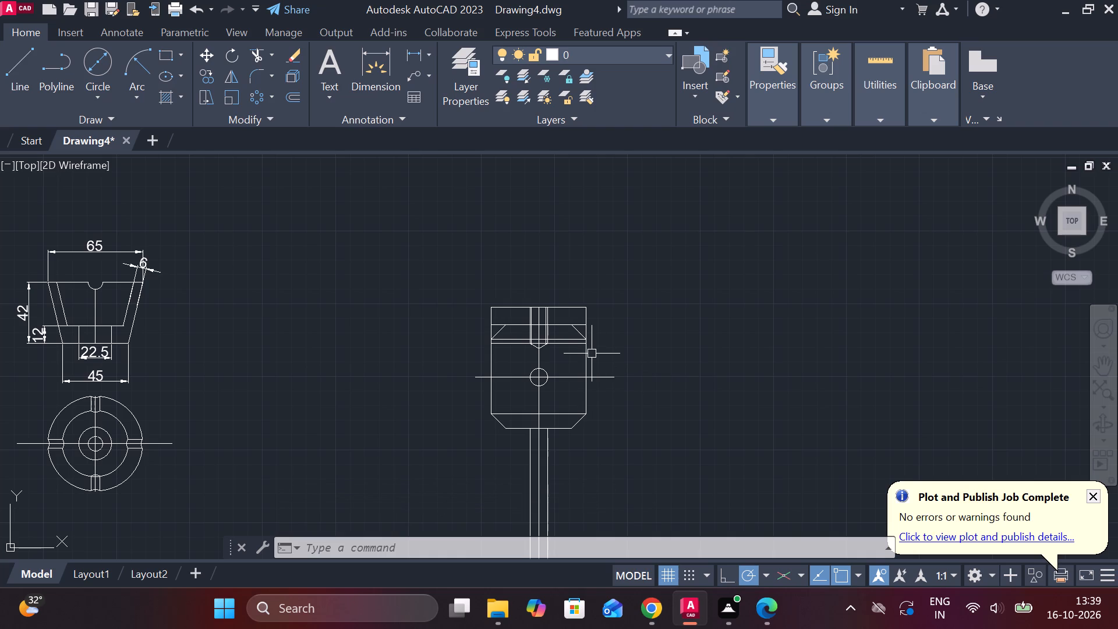
pyautogui.scroll(4, 600, 313)
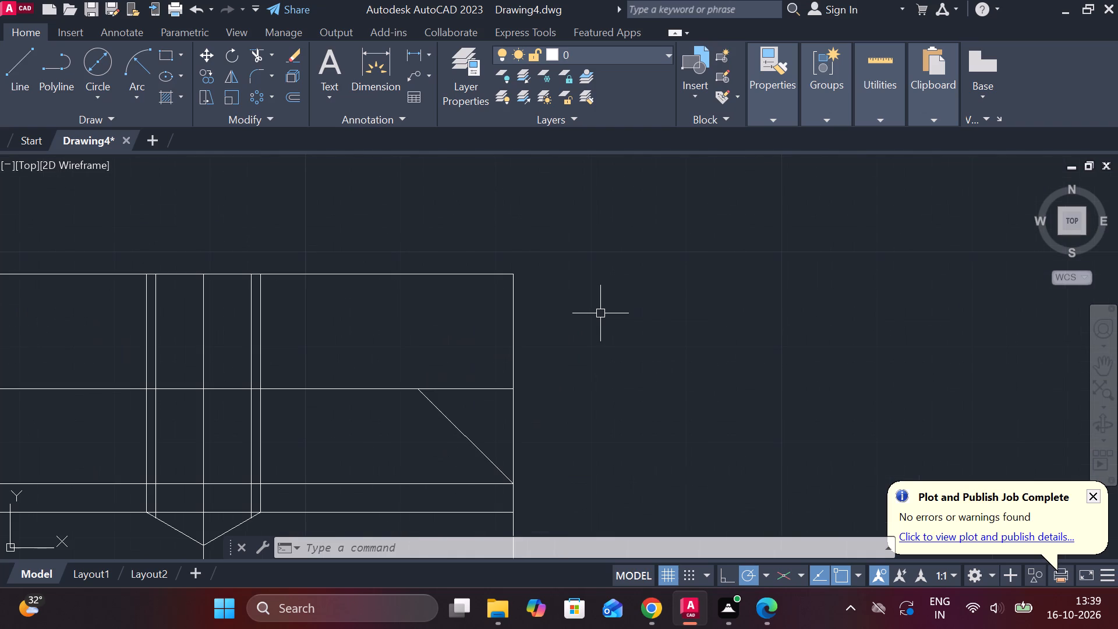
pyautogui.scroll(4, 391, 363)
pyautogui.scroll(-2, 391, 363)
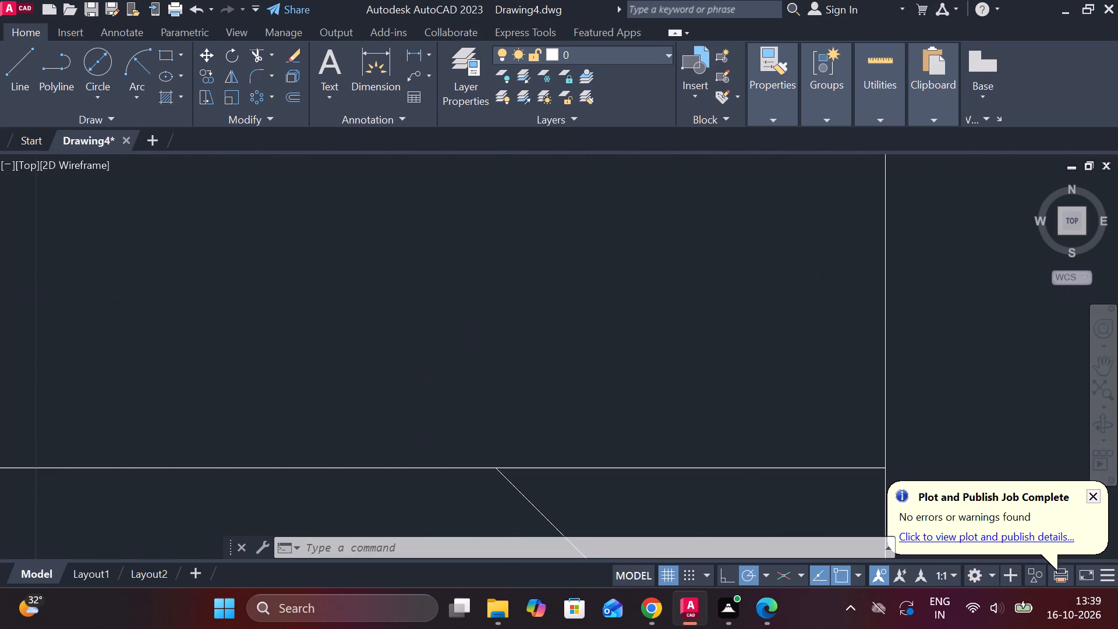
pyautogui.scroll(-3, 391, 363)
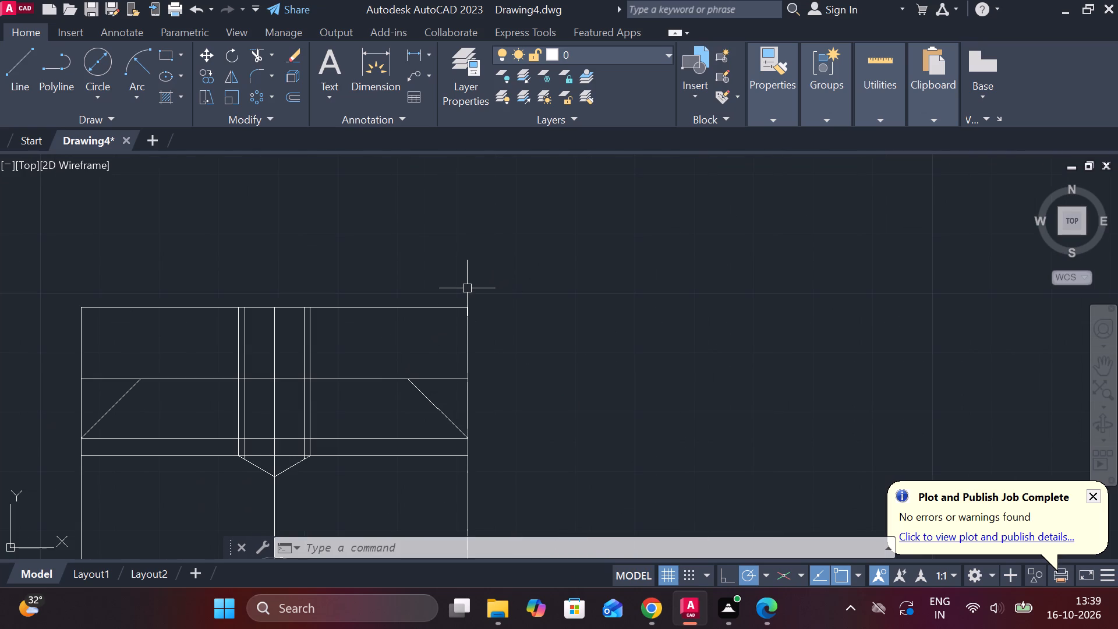
pyautogui.click(456, 380)
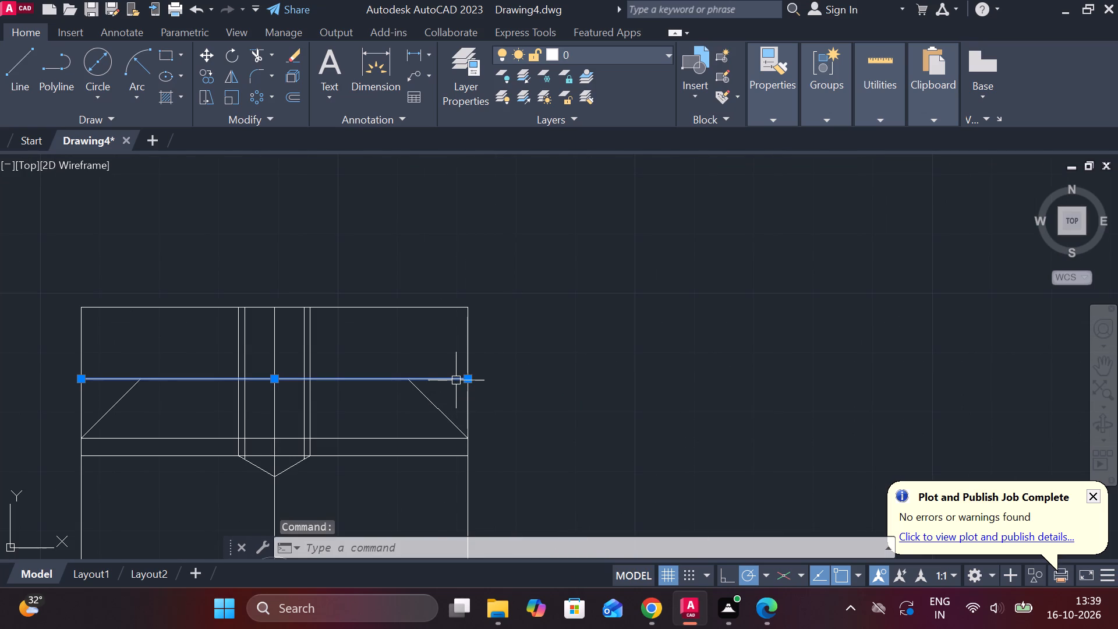
pyautogui.press('Delete')
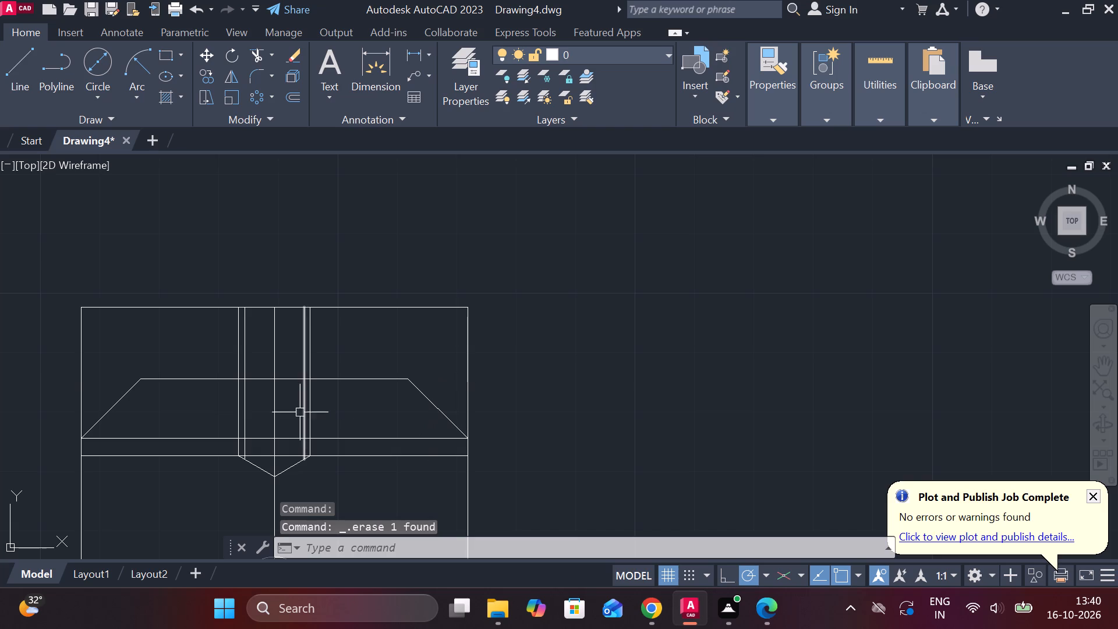
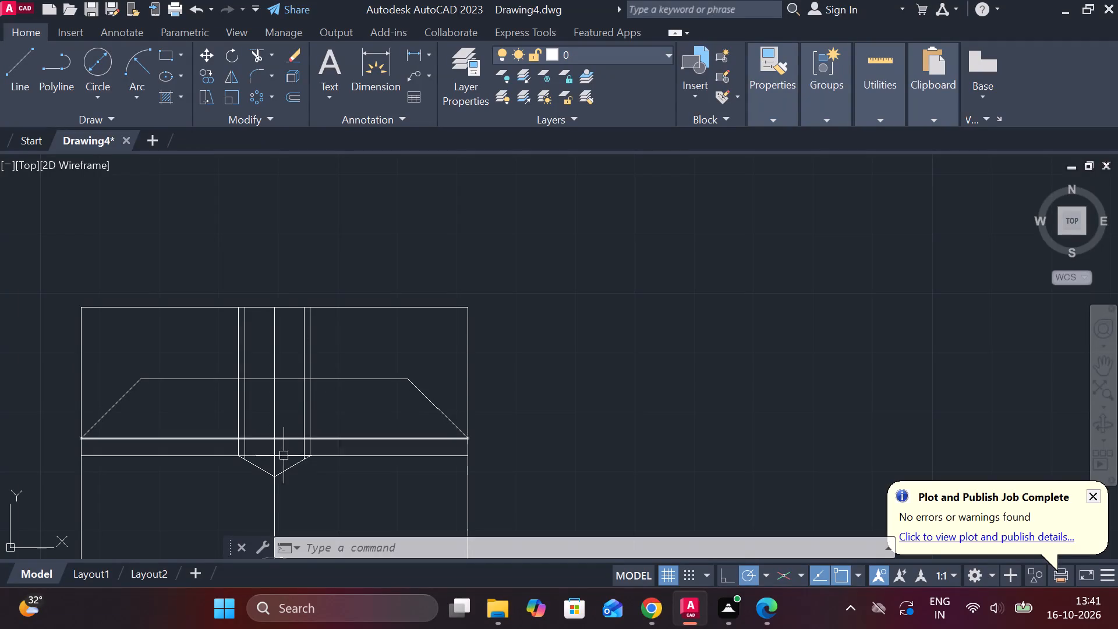
# Erase the long vertical line running down from the front view's bottom edge, just right of the centre line.
pyautogui.scroll(-3, 279, 487)
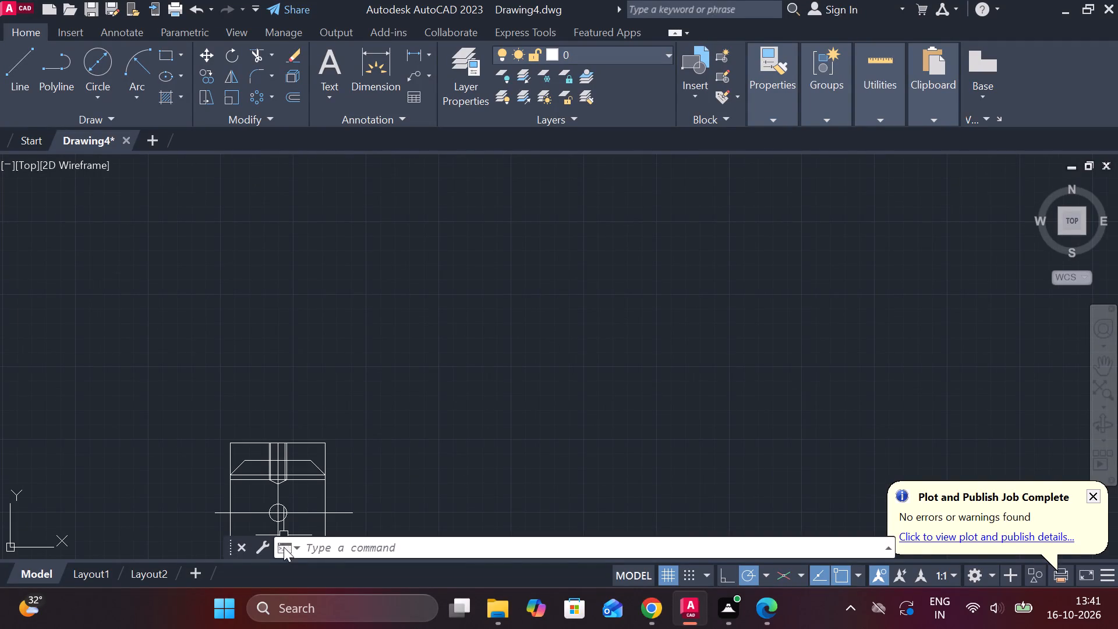
pyautogui.scroll(-2, 363, 367)
pyautogui.scroll(3, 321, 474)
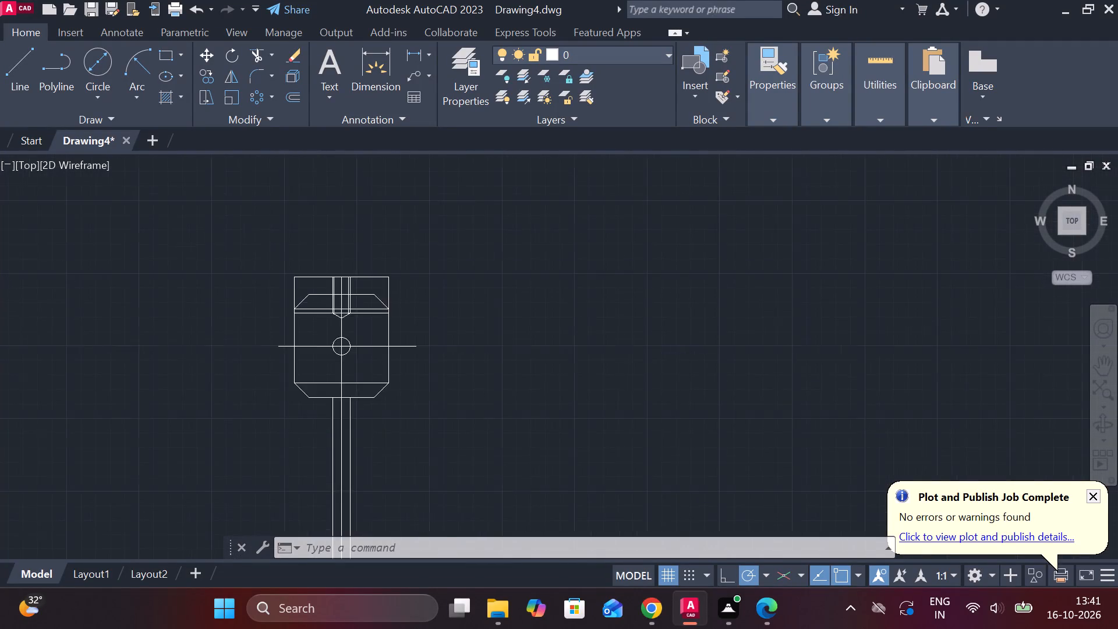
pyautogui.scroll(1, 321, 474)
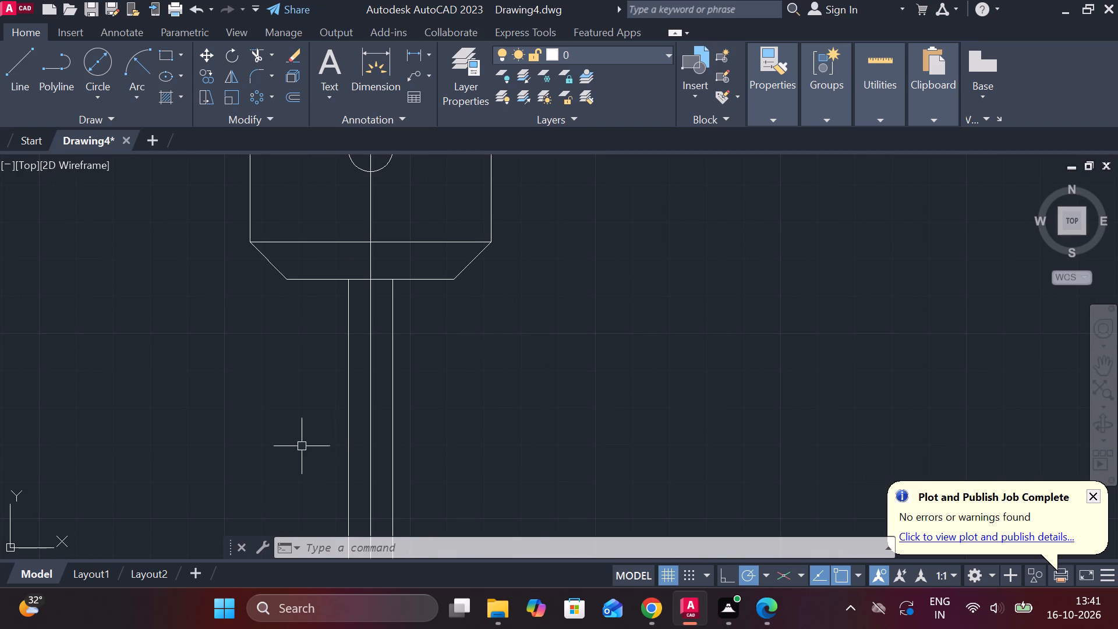
pyautogui.click(394, 394)
pyautogui.scroll(-2, 401, 361)
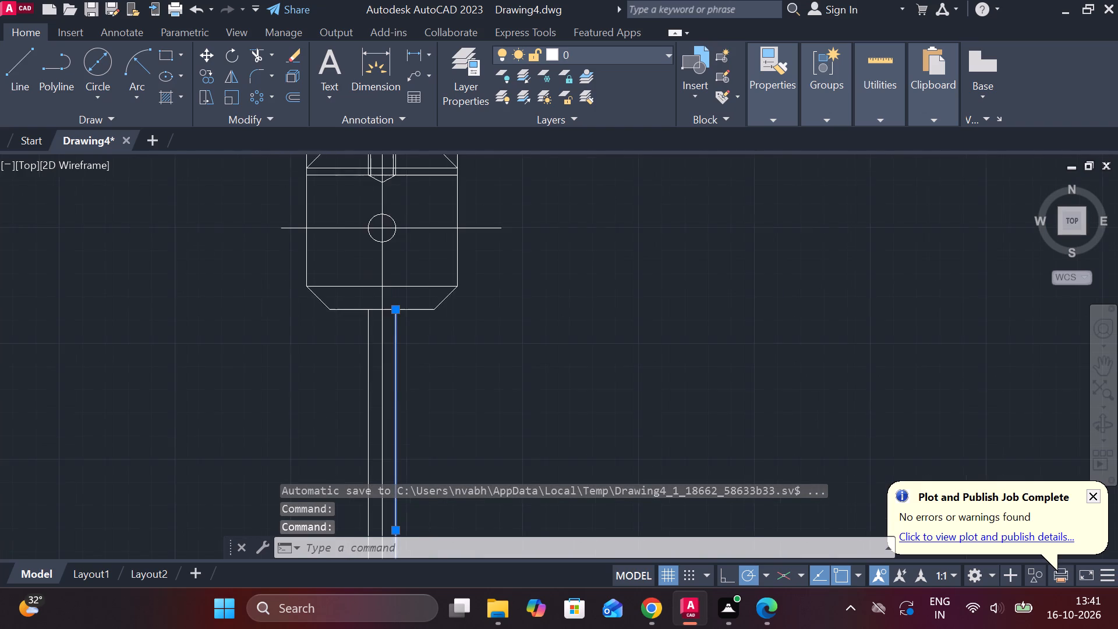
pyautogui.scroll(-2, 415, 432)
pyautogui.scroll(2, 416, 459)
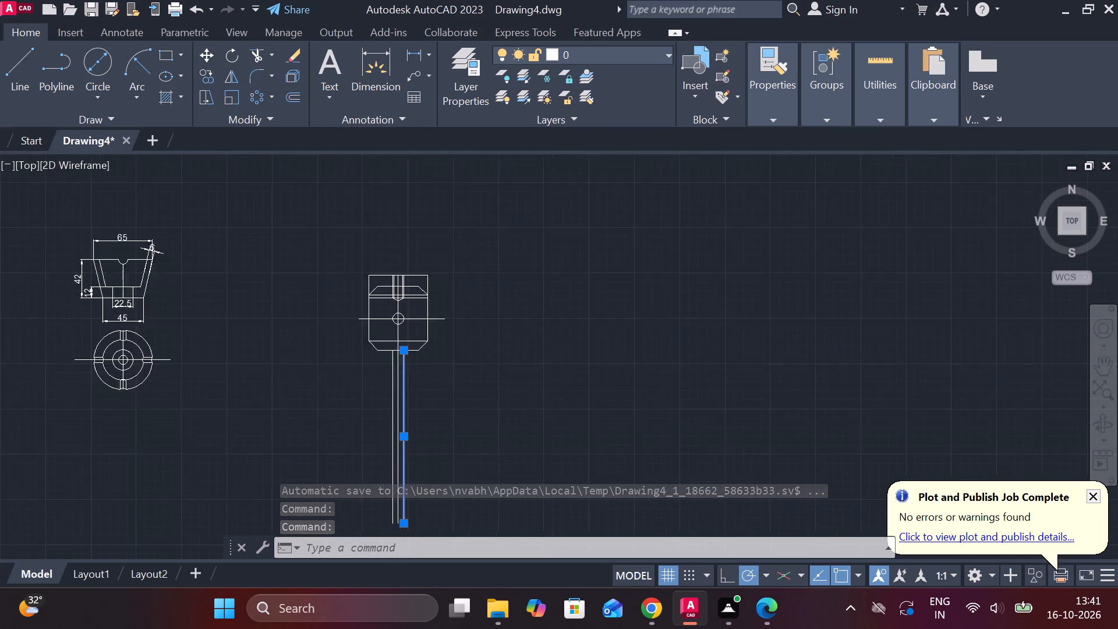
pyautogui.scroll(1, 416, 459)
pyautogui.scroll(-2, 416, 459)
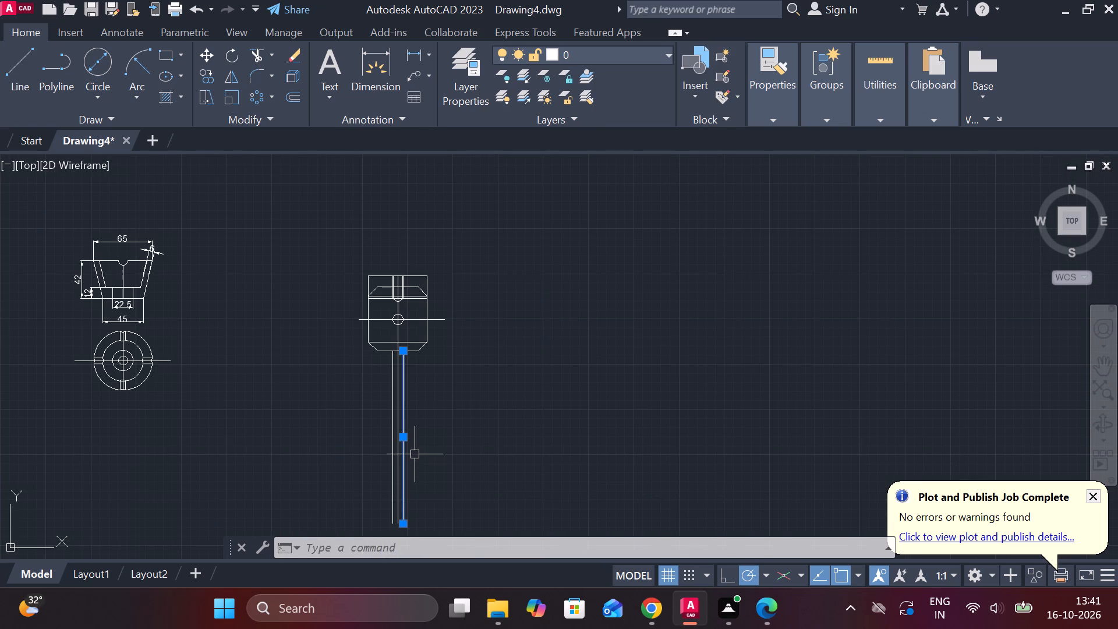
pyautogui.press('Delete')
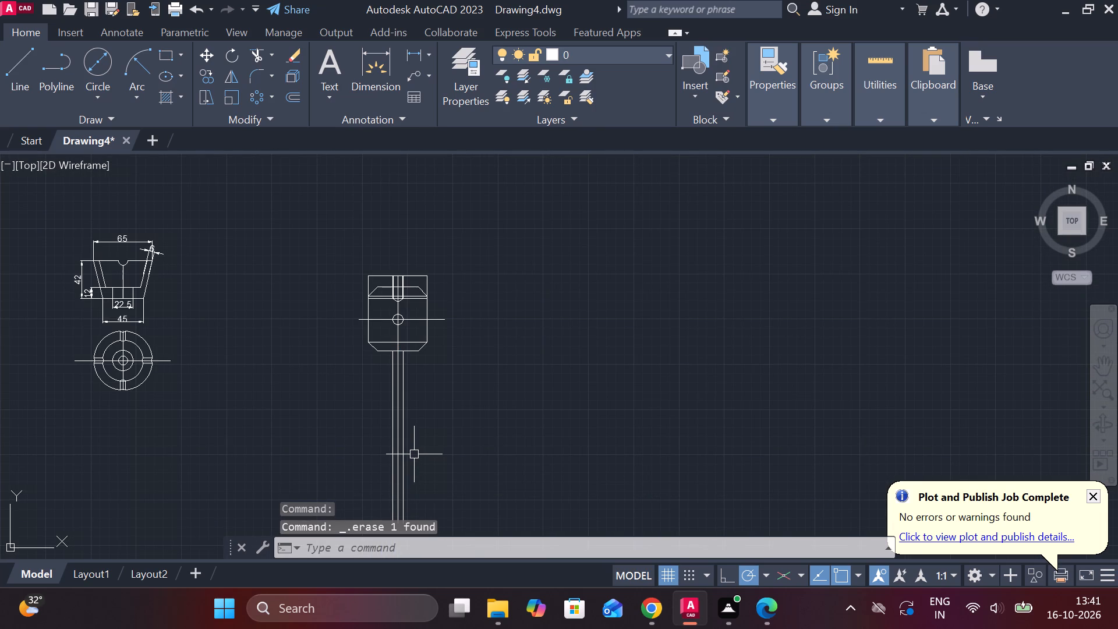
# Erase the two remaining long vertical lines flanking the centre line below the front view, keeping the centre line.
pyautogui.scroll(3, 397, 477)
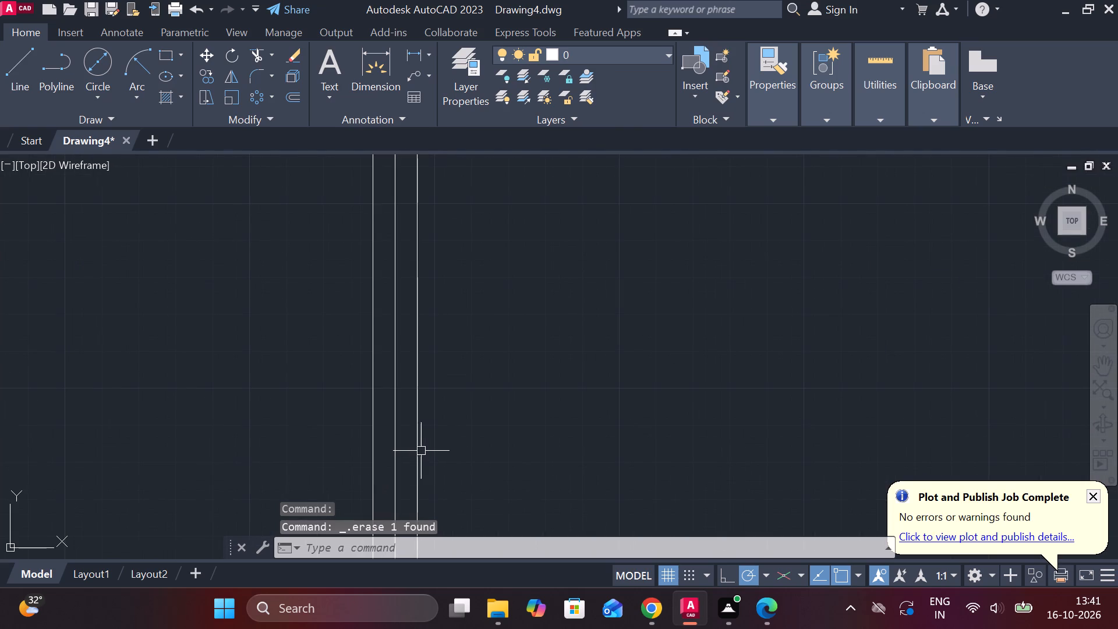
pyautogui.click(416, 451)
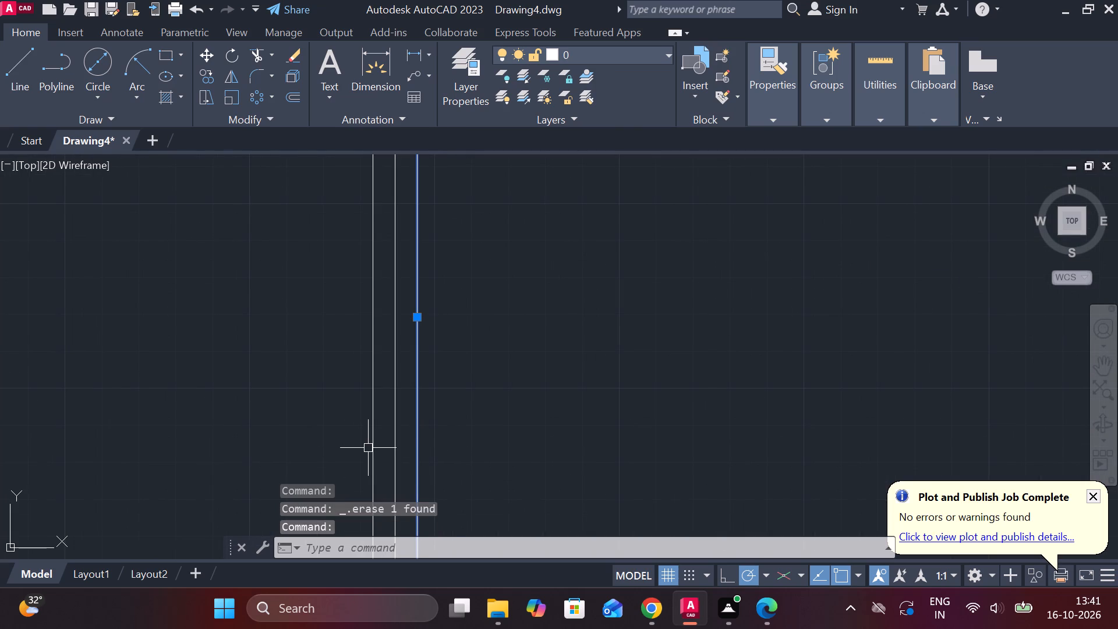
pyautogui.doubleClick(373, 447)
pyautogui.press('Delete')
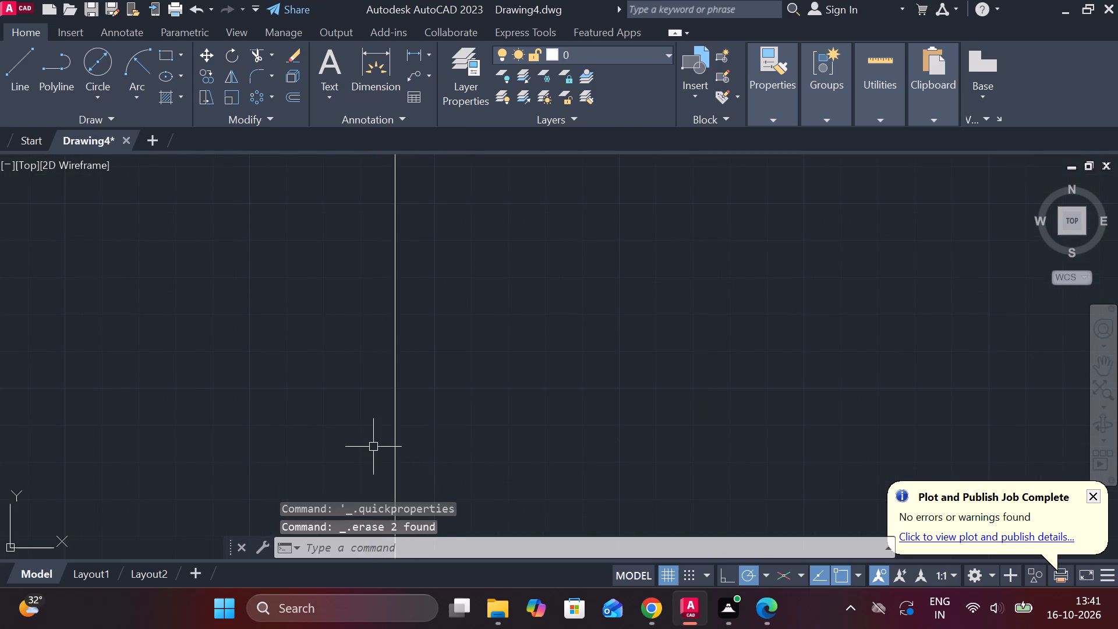
pyautogui.scroll(-3, 373, 447)
pyautogui.scroll(1, 400, 467)
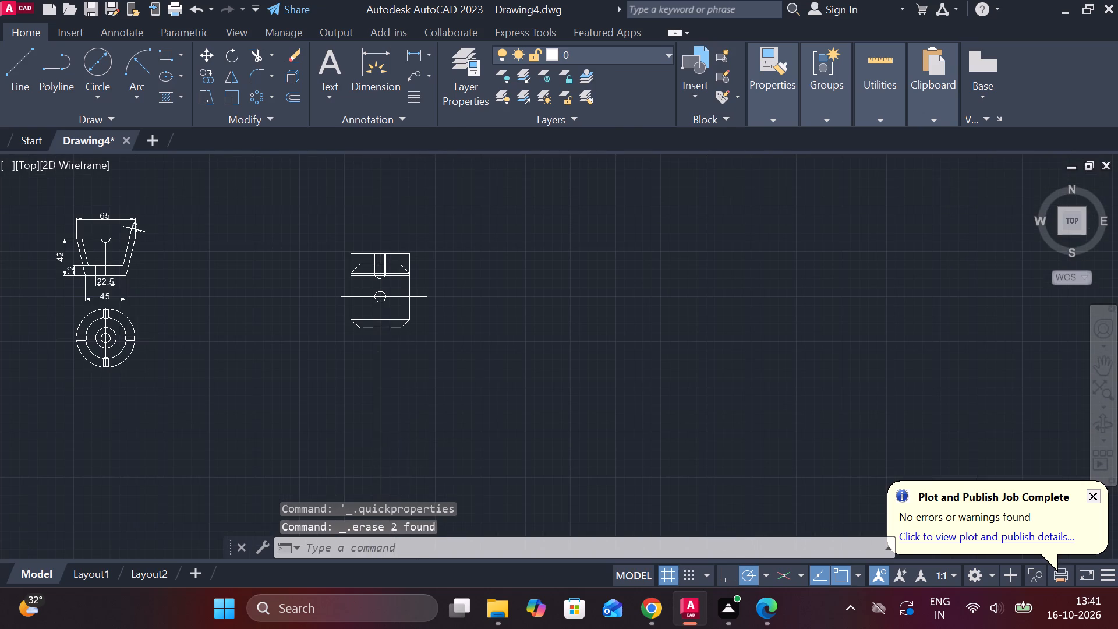
pyautogui.scroll(-1, 400, 467)
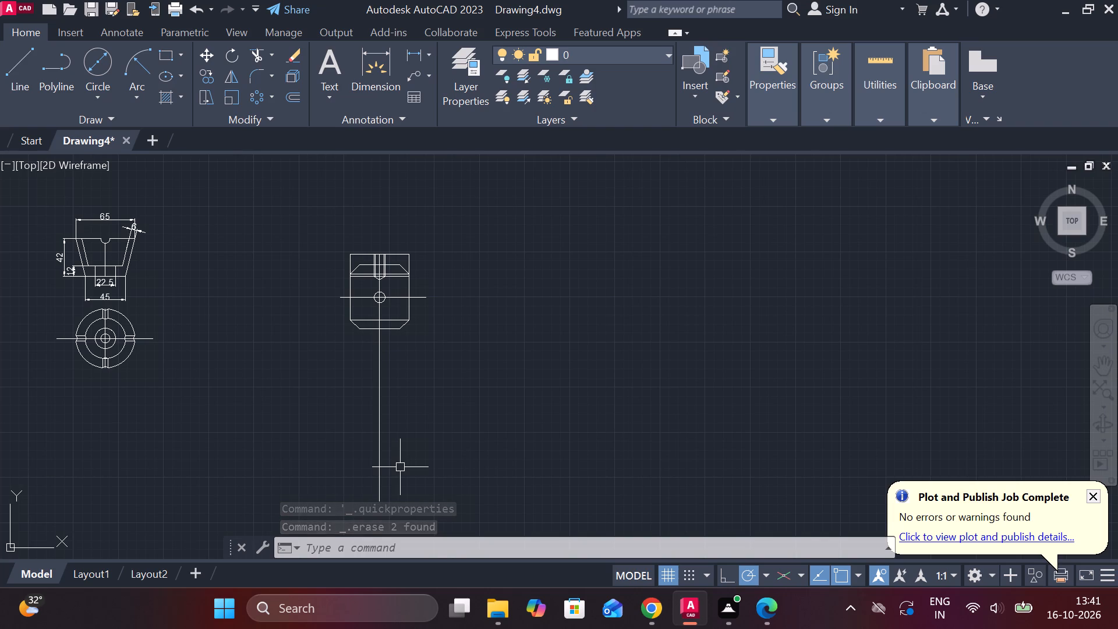
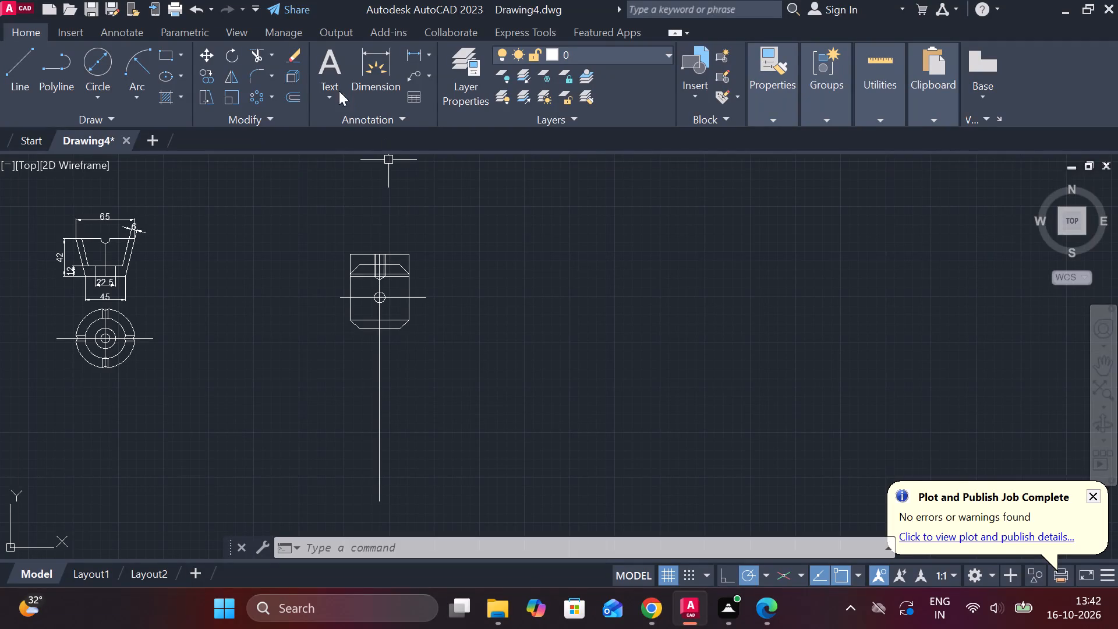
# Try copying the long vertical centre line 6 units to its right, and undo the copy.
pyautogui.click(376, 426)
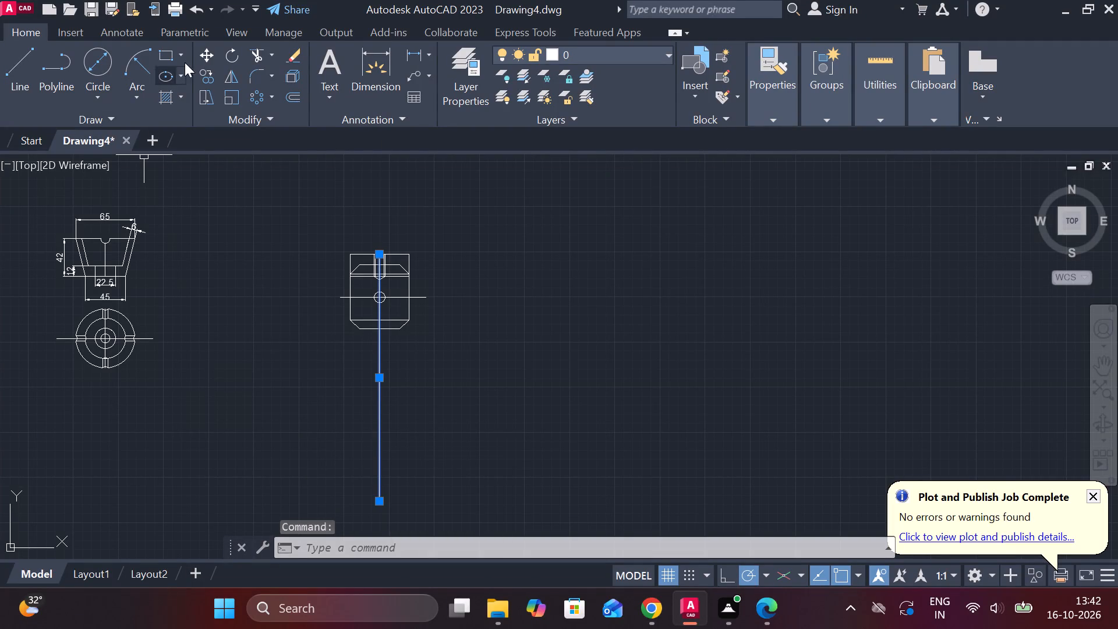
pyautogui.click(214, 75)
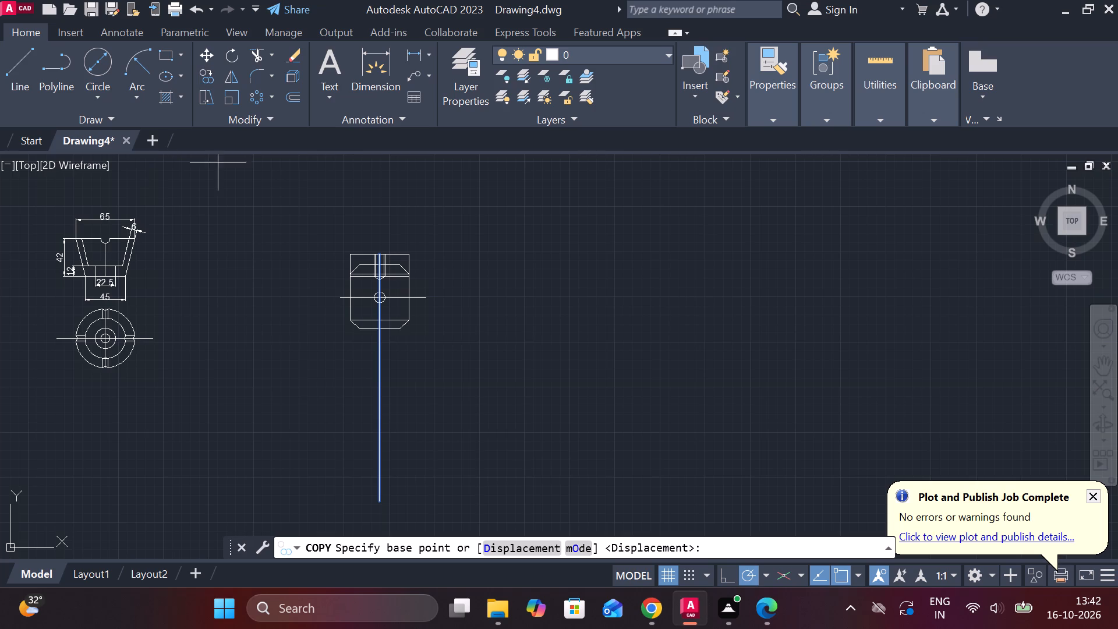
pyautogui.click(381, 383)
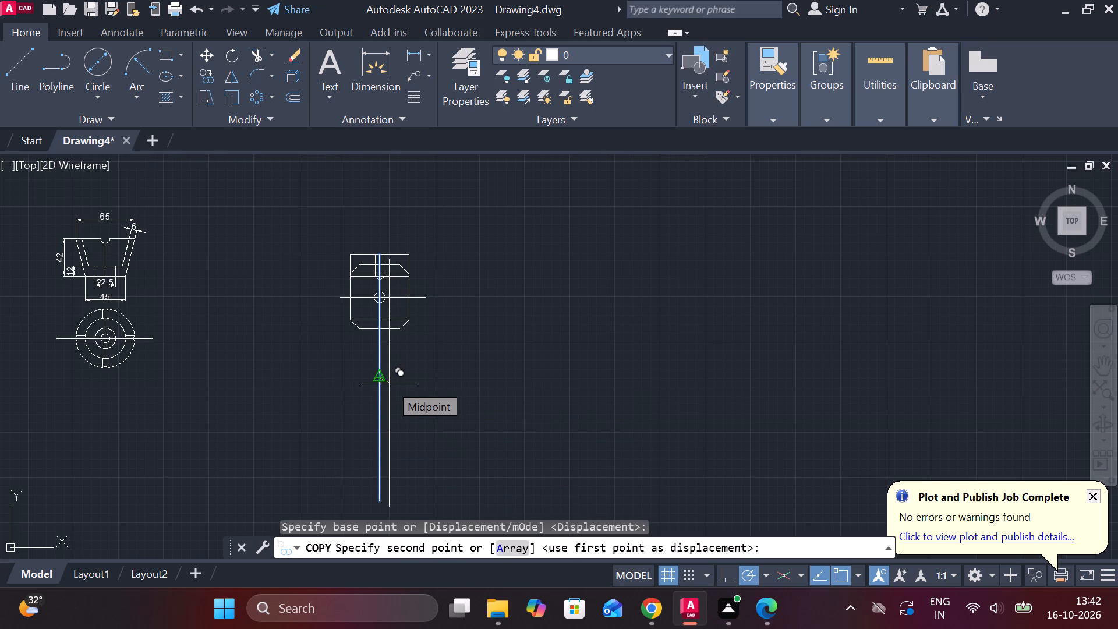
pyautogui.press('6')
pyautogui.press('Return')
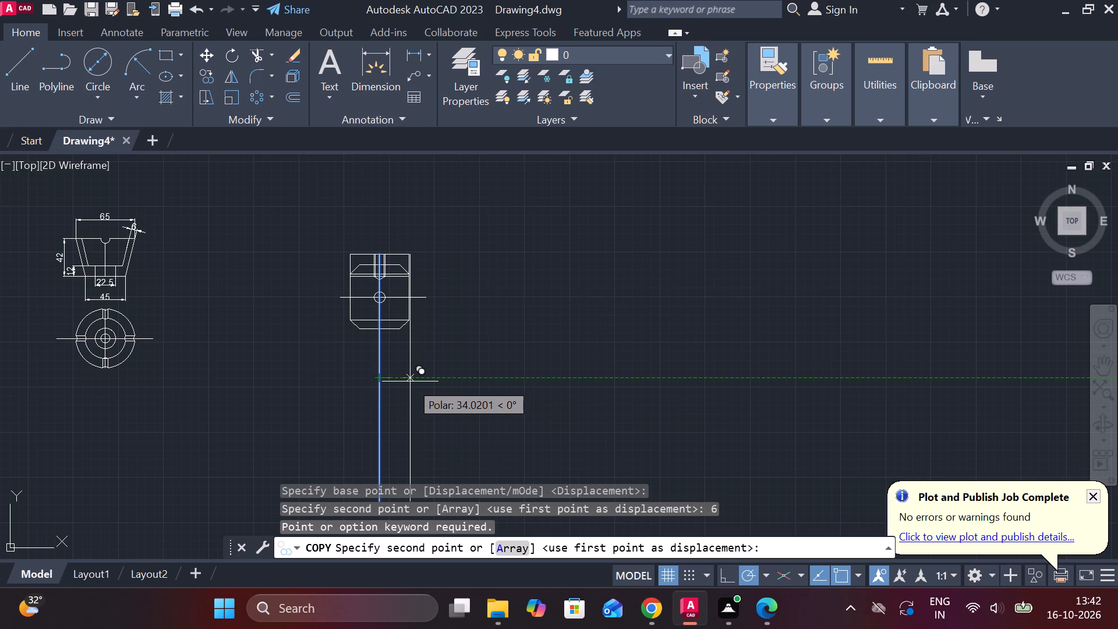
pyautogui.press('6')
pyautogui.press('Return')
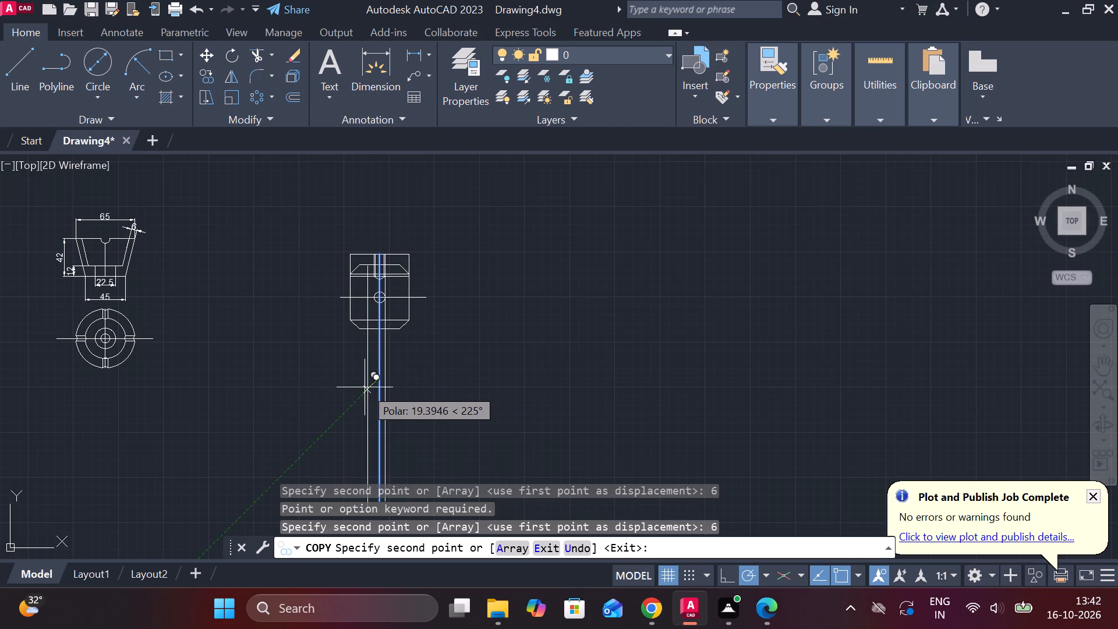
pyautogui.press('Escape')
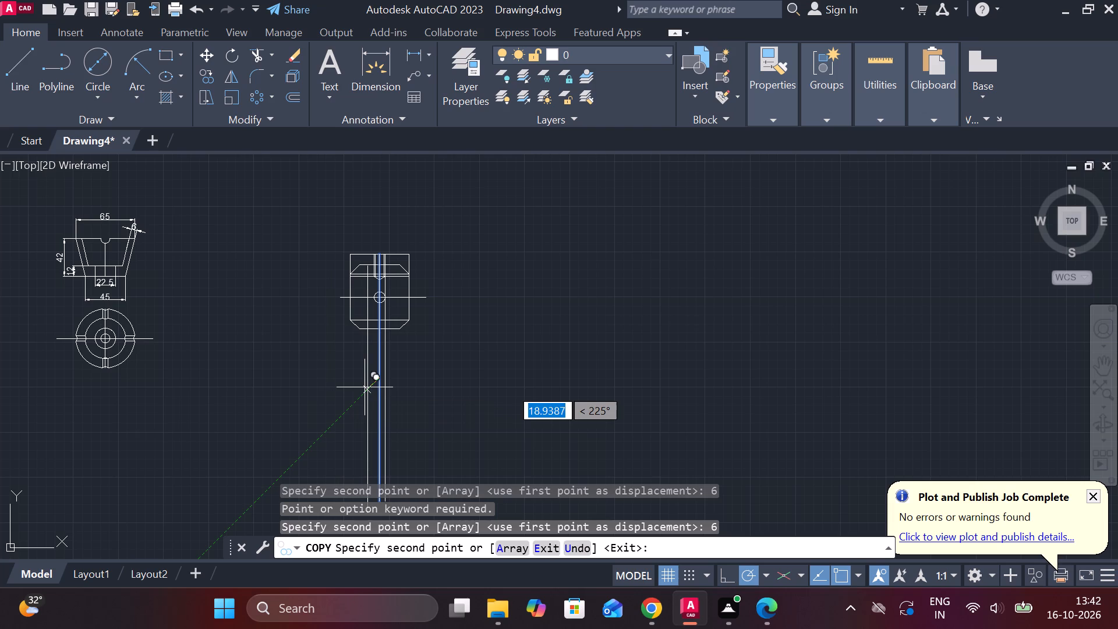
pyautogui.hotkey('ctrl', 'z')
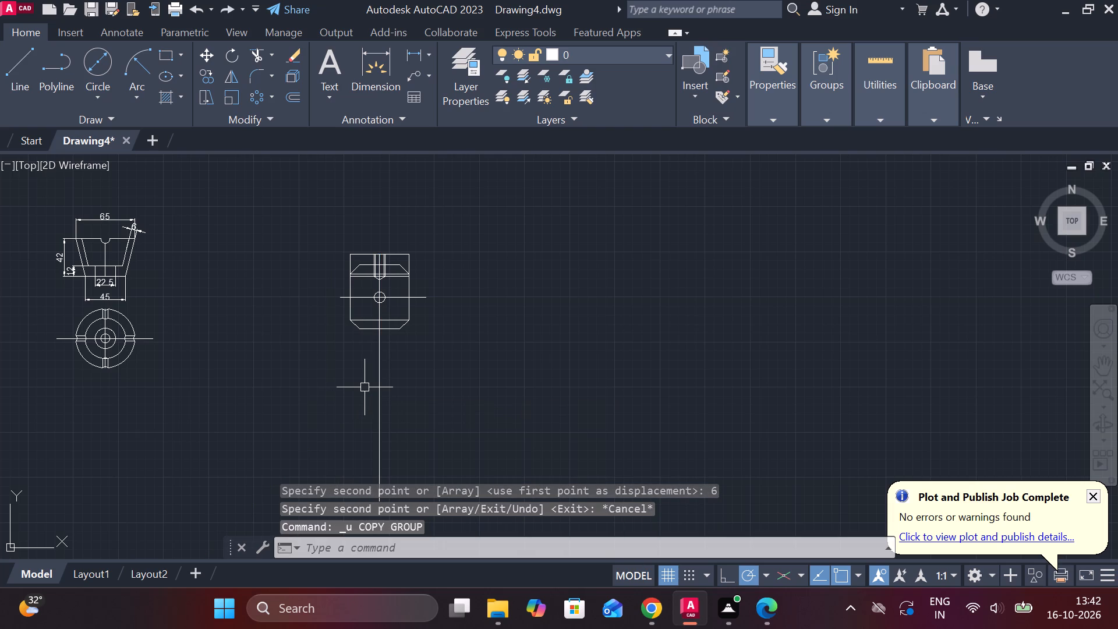
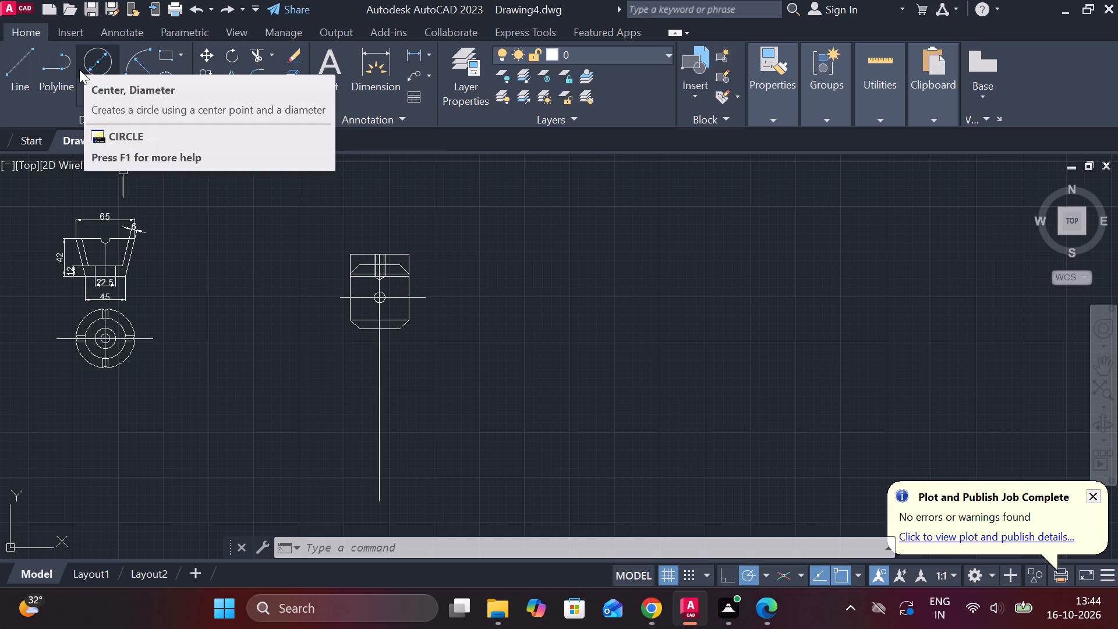
# Draw a horizontal line and a longer vertical line crossing it in the empty space right of the front view.
pyautogui.click(12, 65)
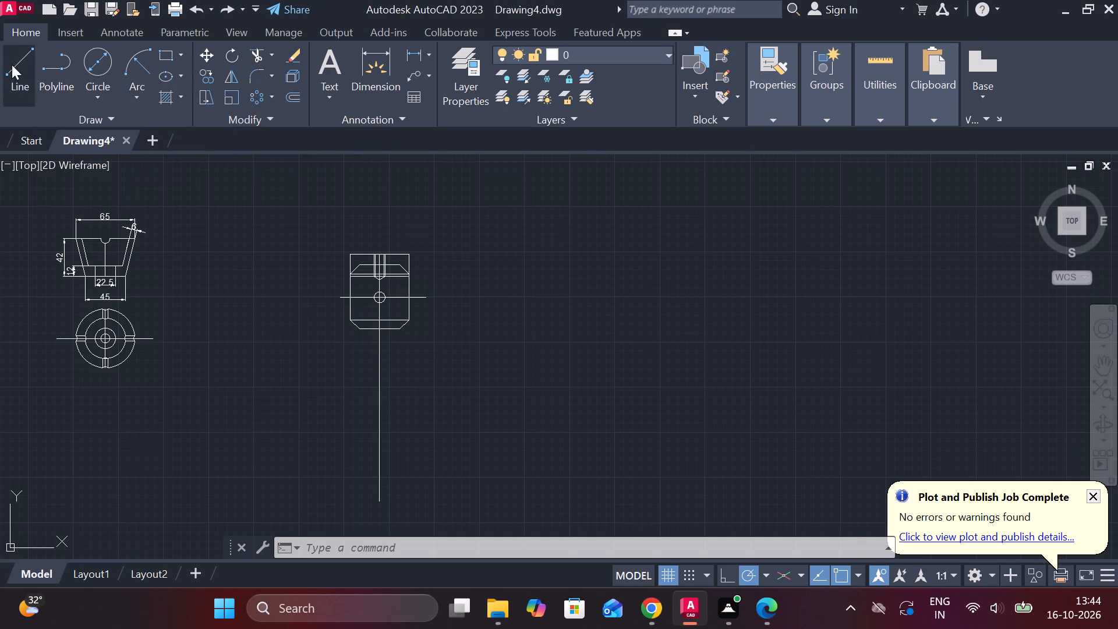
pyautogui.click(518, 295)
pyautogui.click(674, 294)
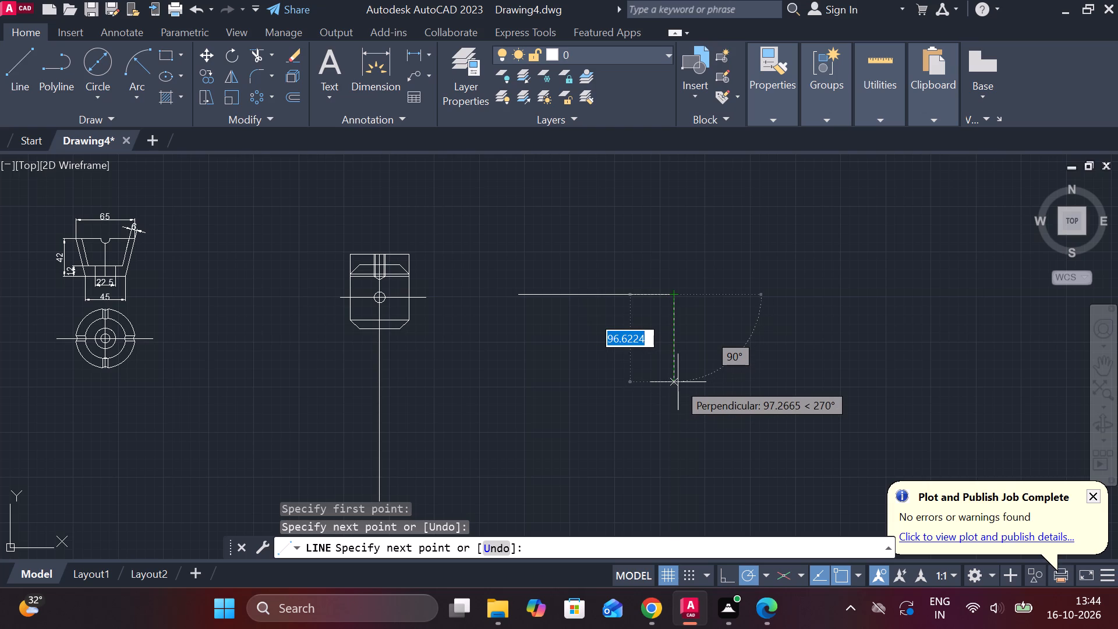
pyautogui.press('Escape')
pyautogui.click(28, 64)
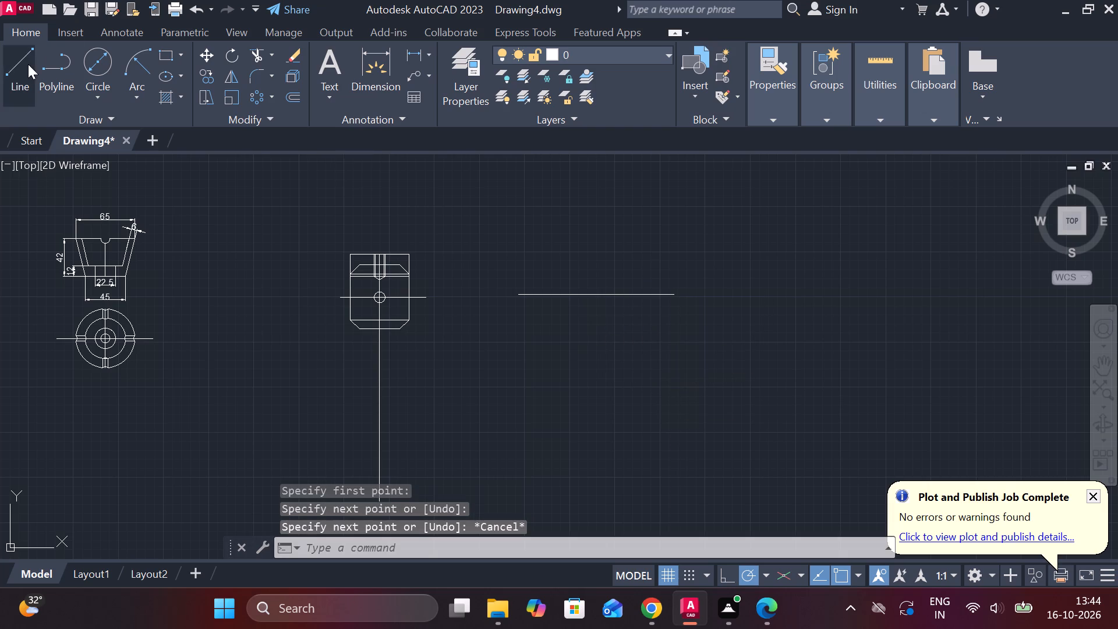
pyautogui.click(590, 238)
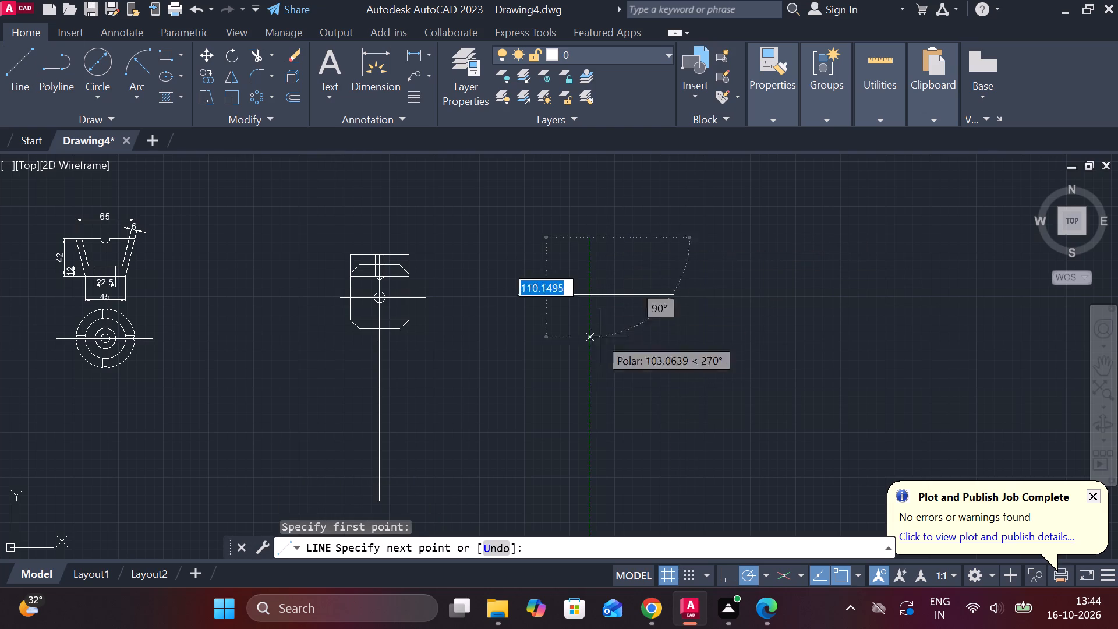
pyautogui.click(593, 407)
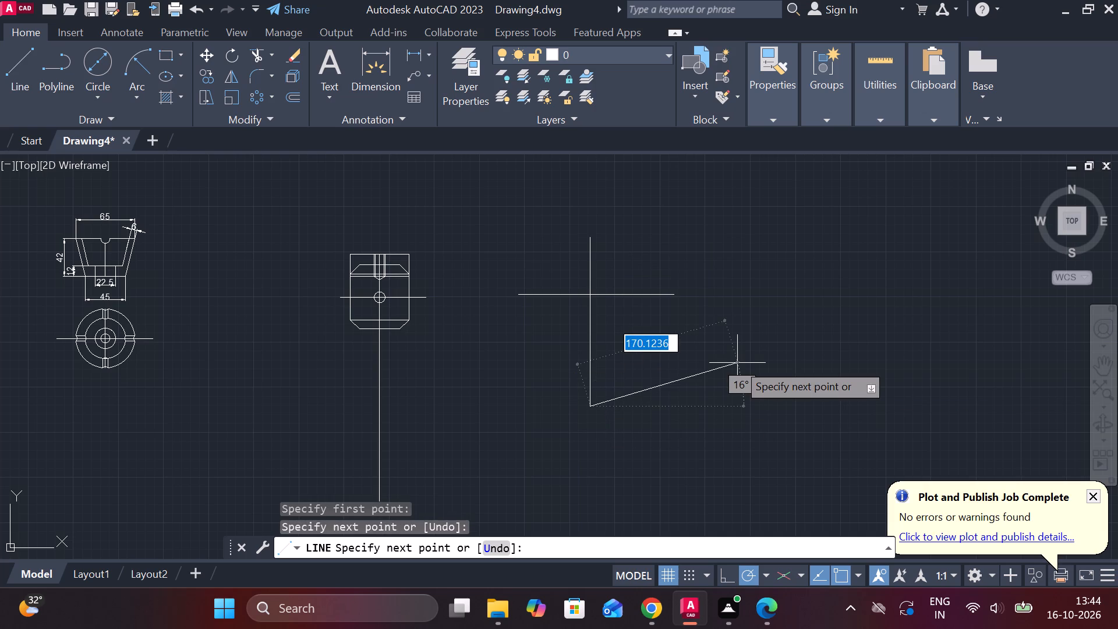
pyautogui.press('Escape')
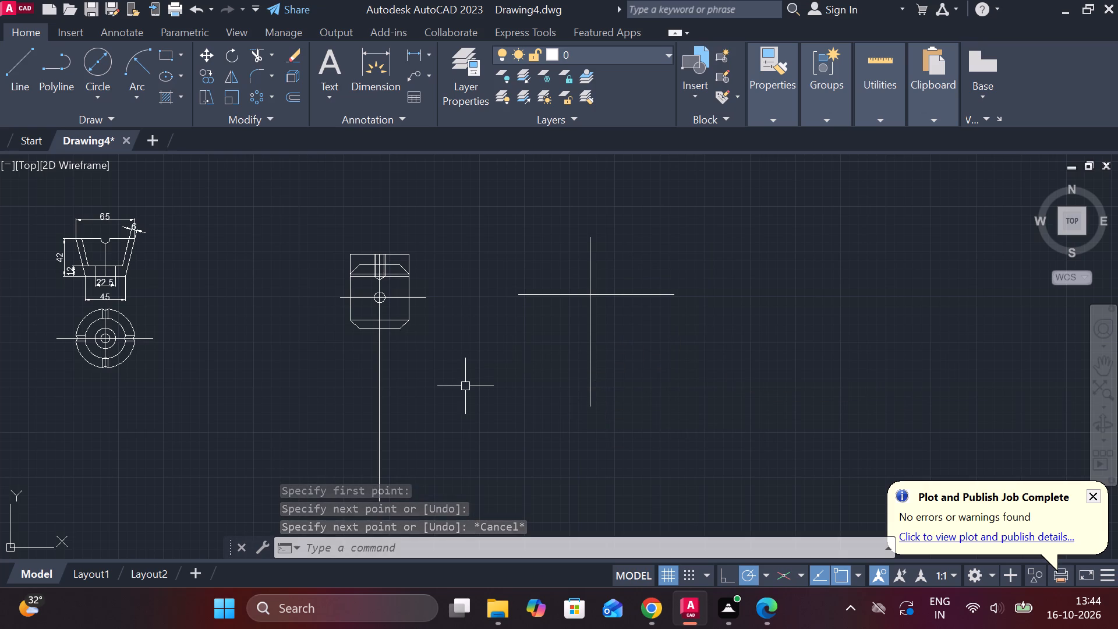
# Copy the new vertical line 6 units to its right and 6 units to its left.
pyautogui.click(589, 344)
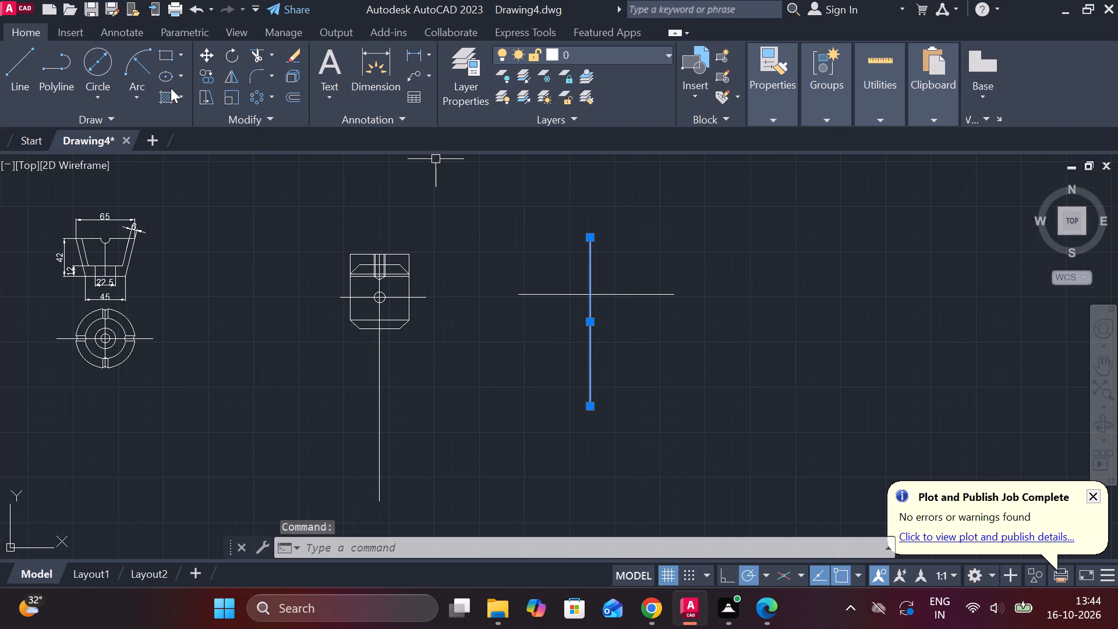
pyautogui.click(203, 73)
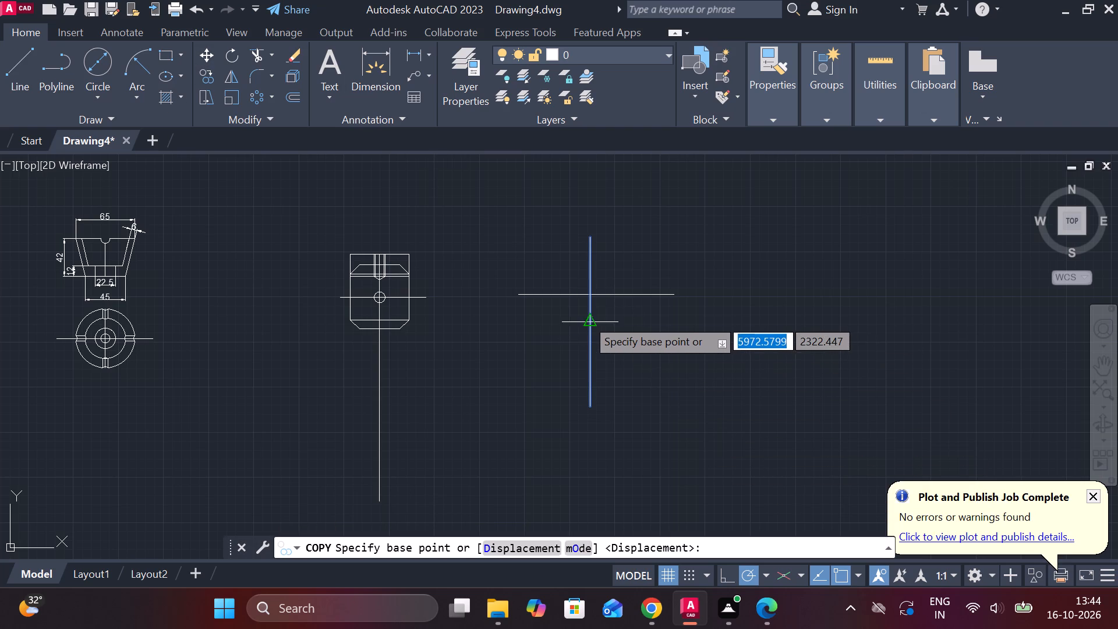
pyautogui.click(591, 324)
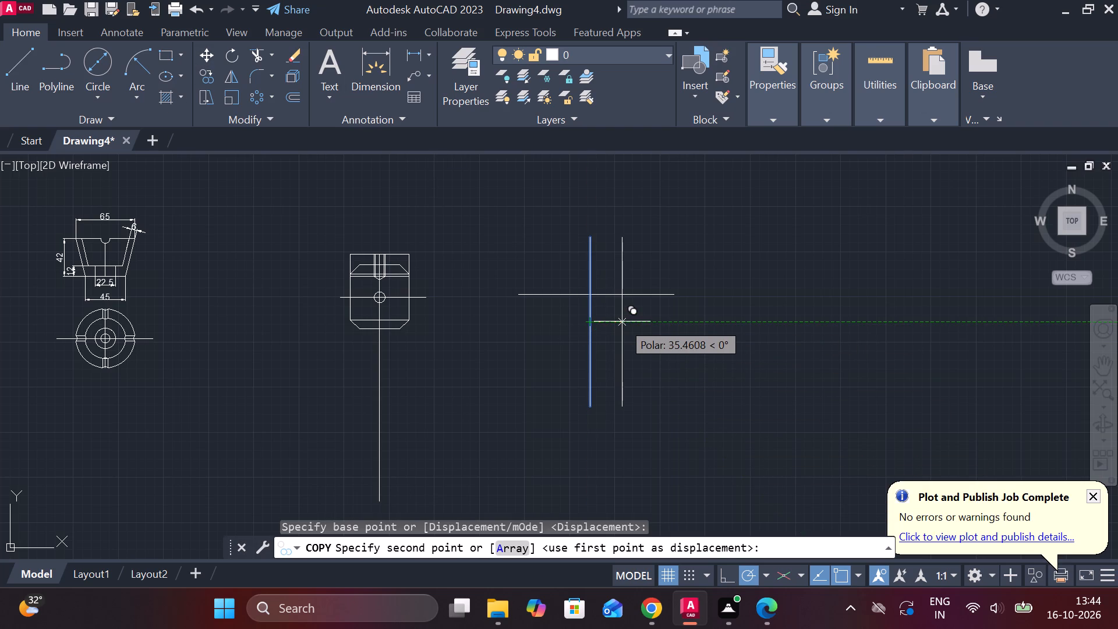
pyautogui.press('6')
pyautogui.press('Return')
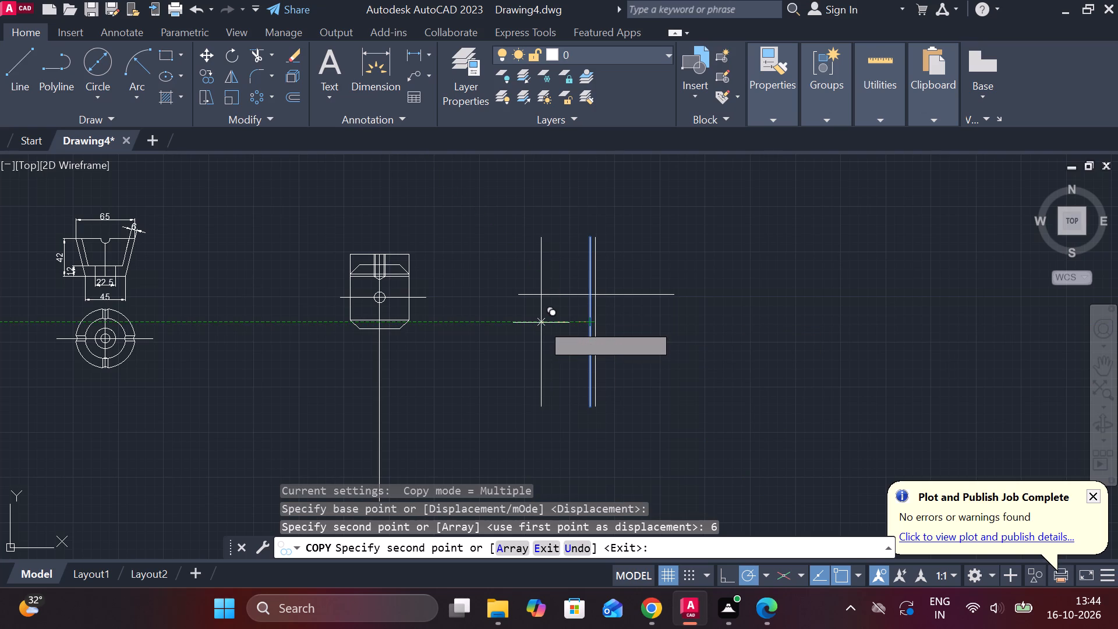
pyautogui.press('6')
pyautogui.press('Return')
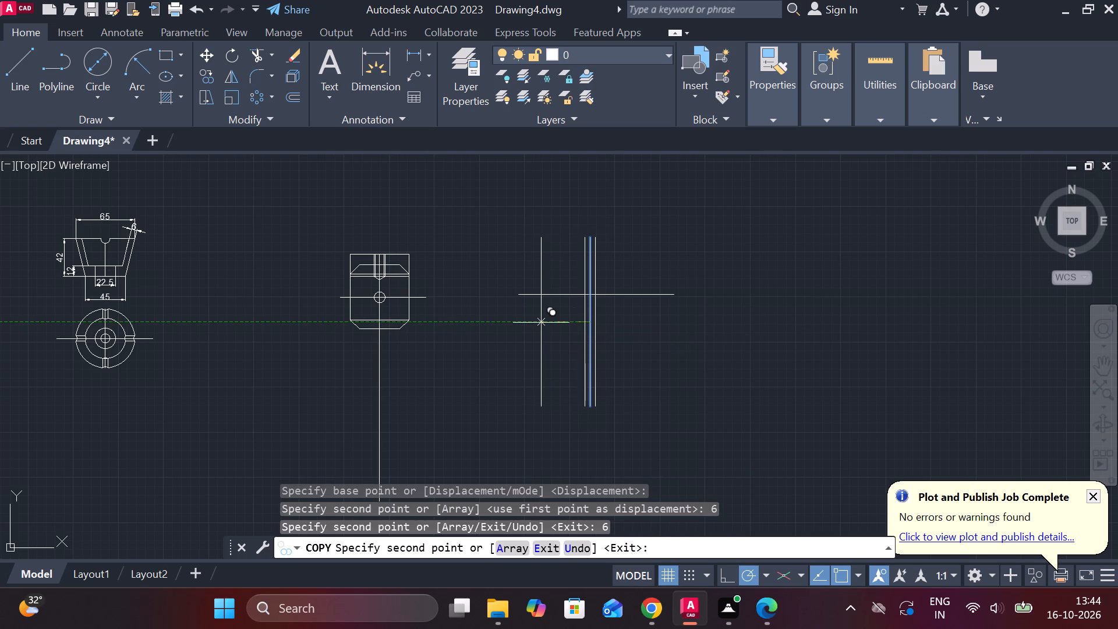
pyautogui.press('Escape')
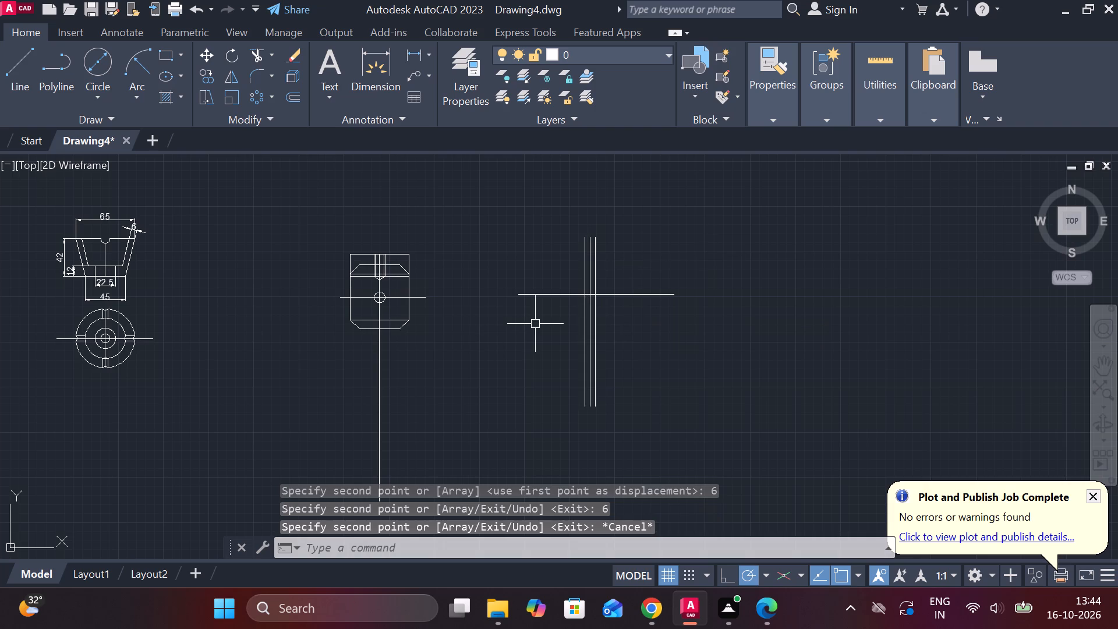
# Copy the new horizontal line 27 units downward, using its crossing with the middle vertical line as base point.
pyautogui.click(613, 293)
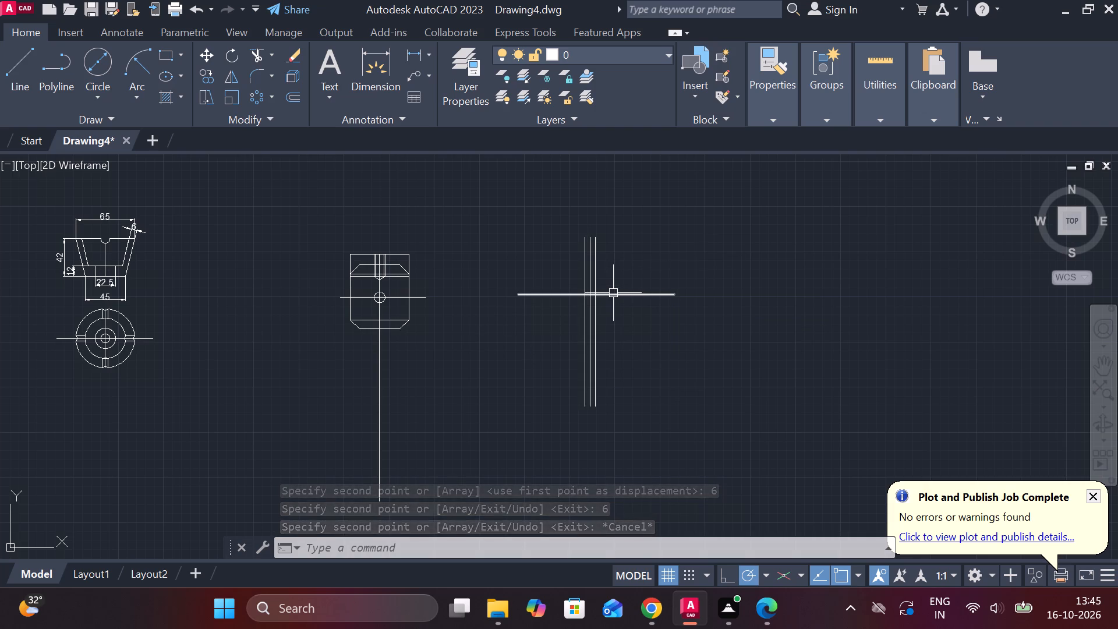
pyautogui.click(202, 75)
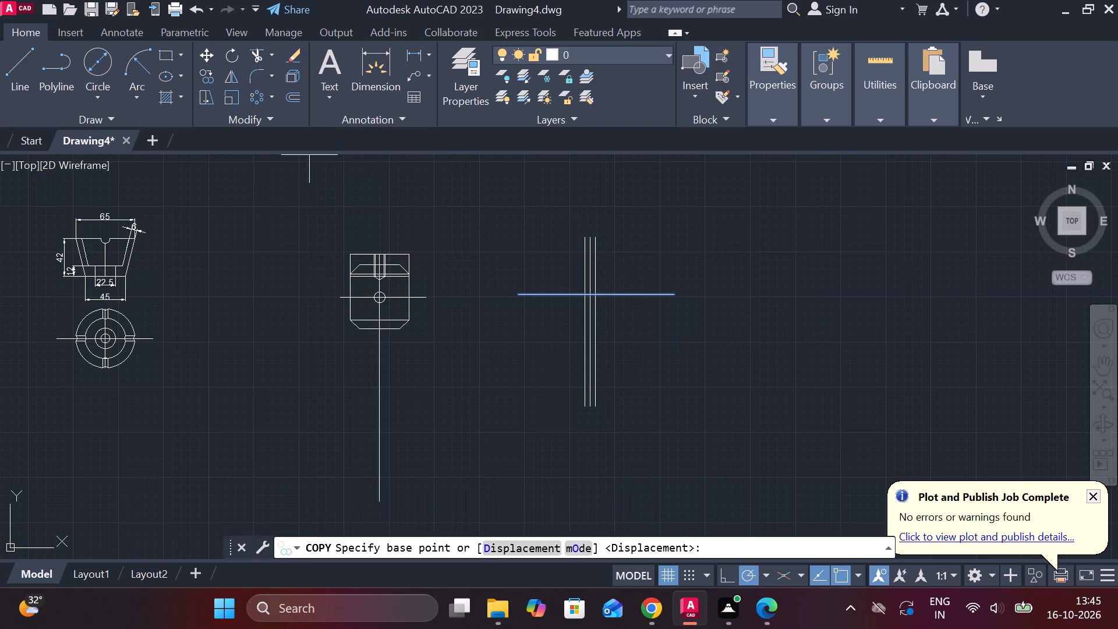
pyautogui.scroll(3, 588, 292)
pyautogui.click(597, 301)
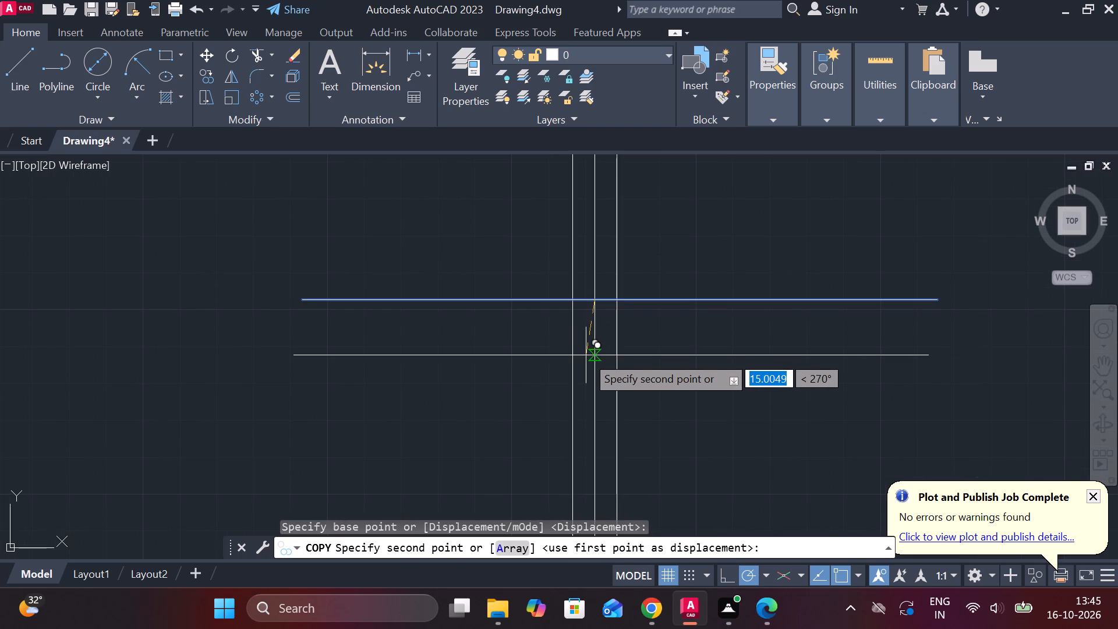
pyautogui.press('2')
pyautogui.press('7')
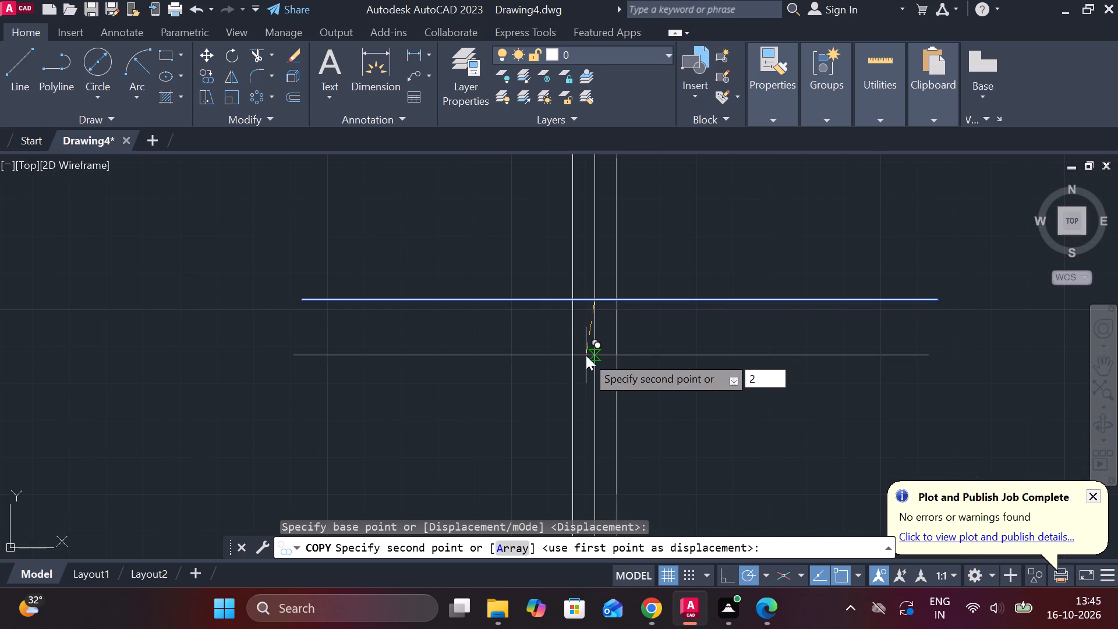
pyautogui.press('Return')
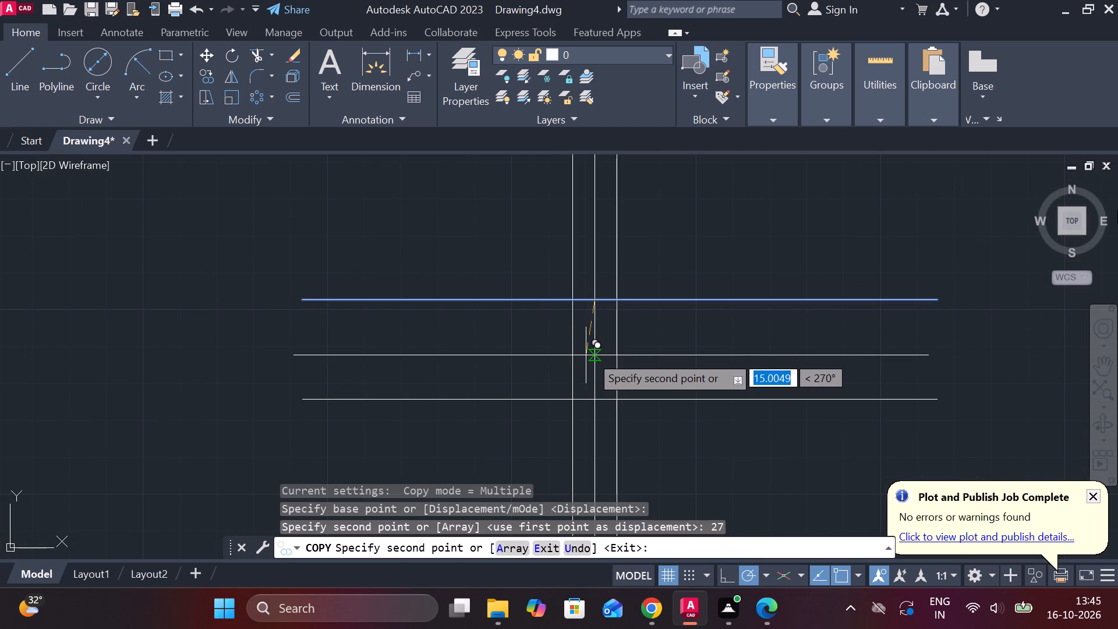
pyautogui.press('Escape')
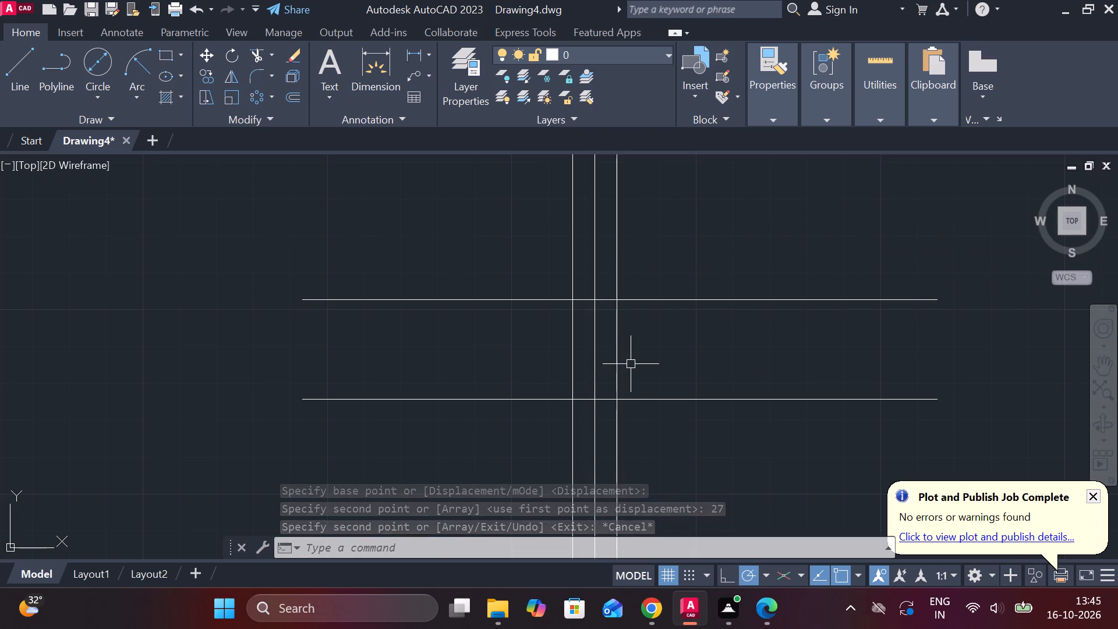
# Copy the original horizontal line 6 units upward from its crossing with the middle vertical line.
pyautogui.click(653, 303)
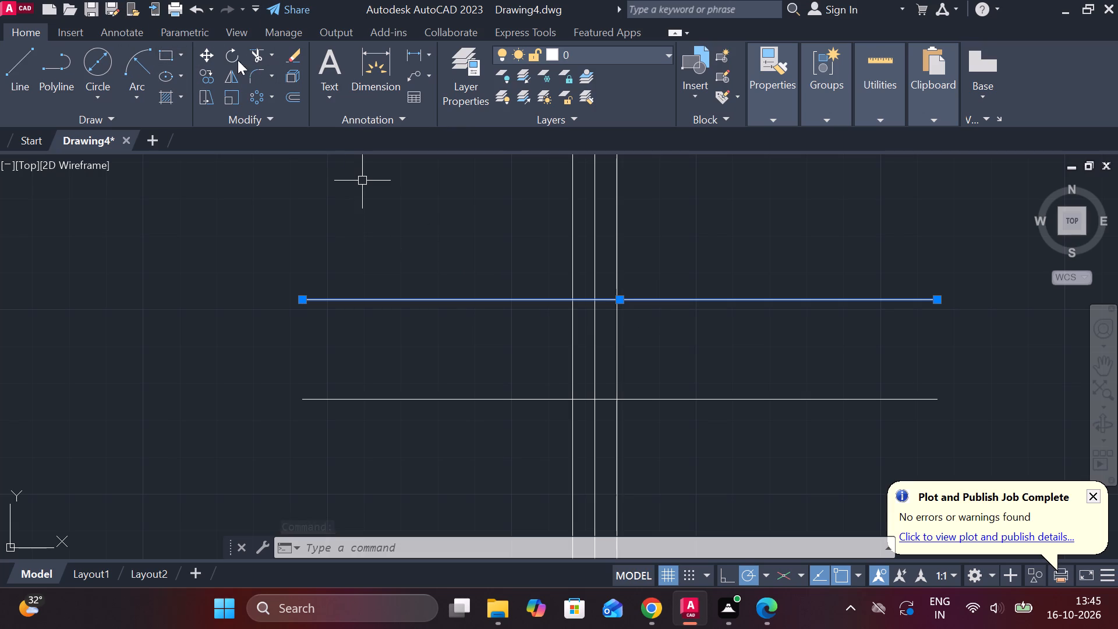
pyautogui.click(200, 75)
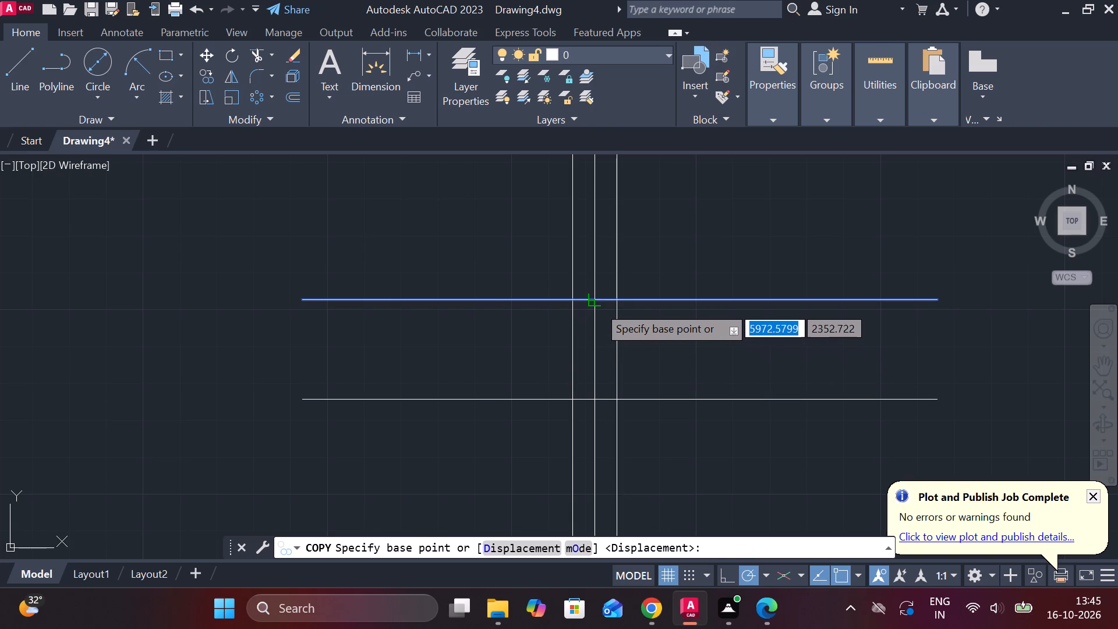
pyautogui.click(597, 305)
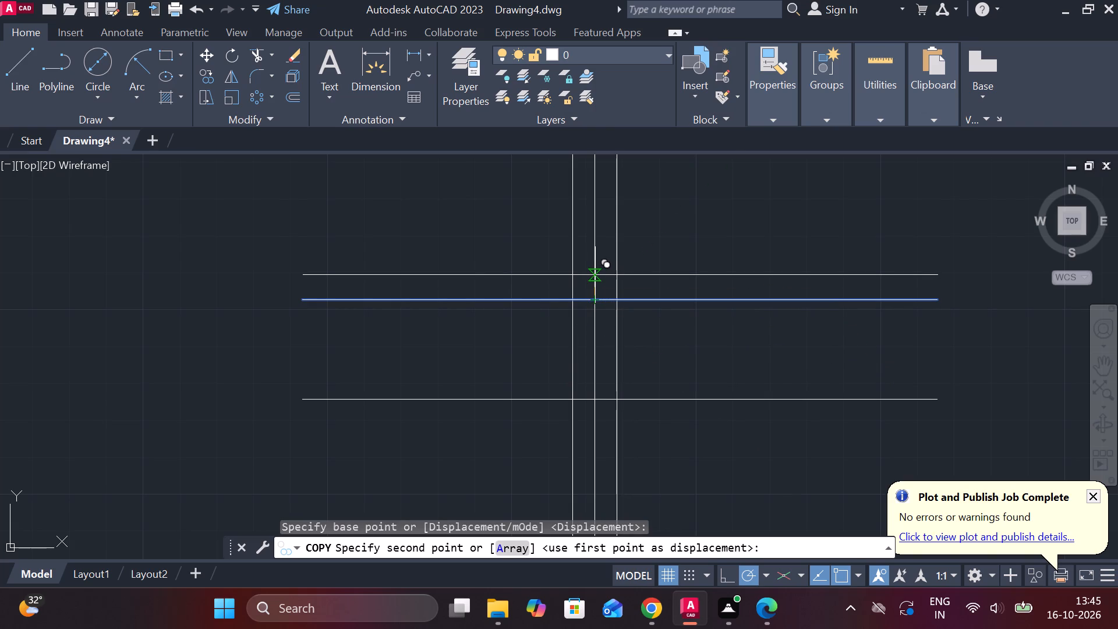
pyautogui.press('6')
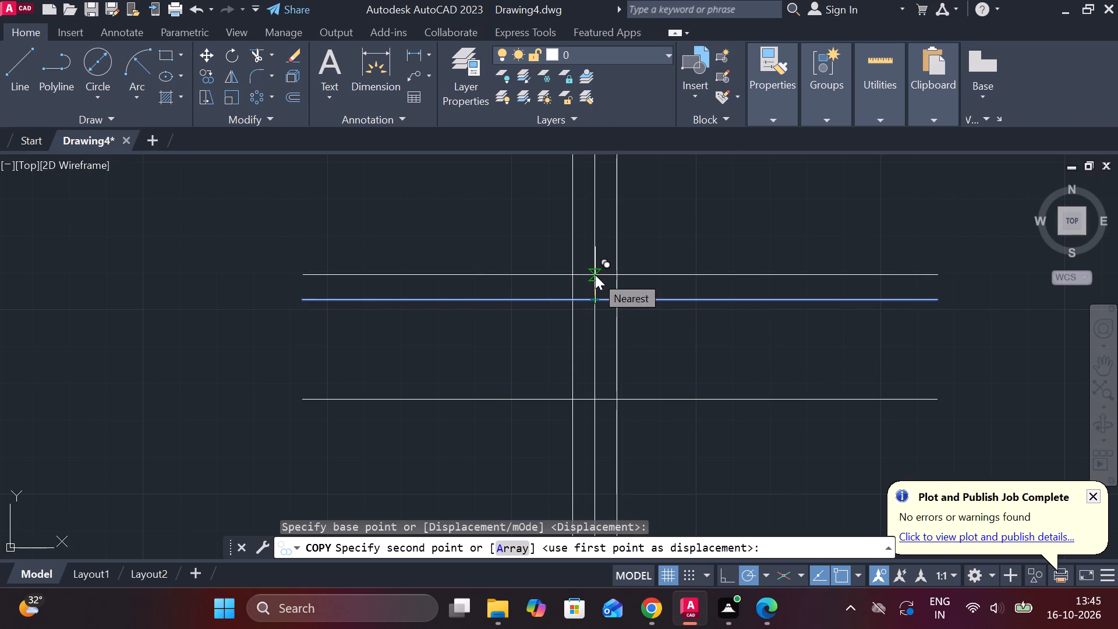
pyautogui.press('Return')
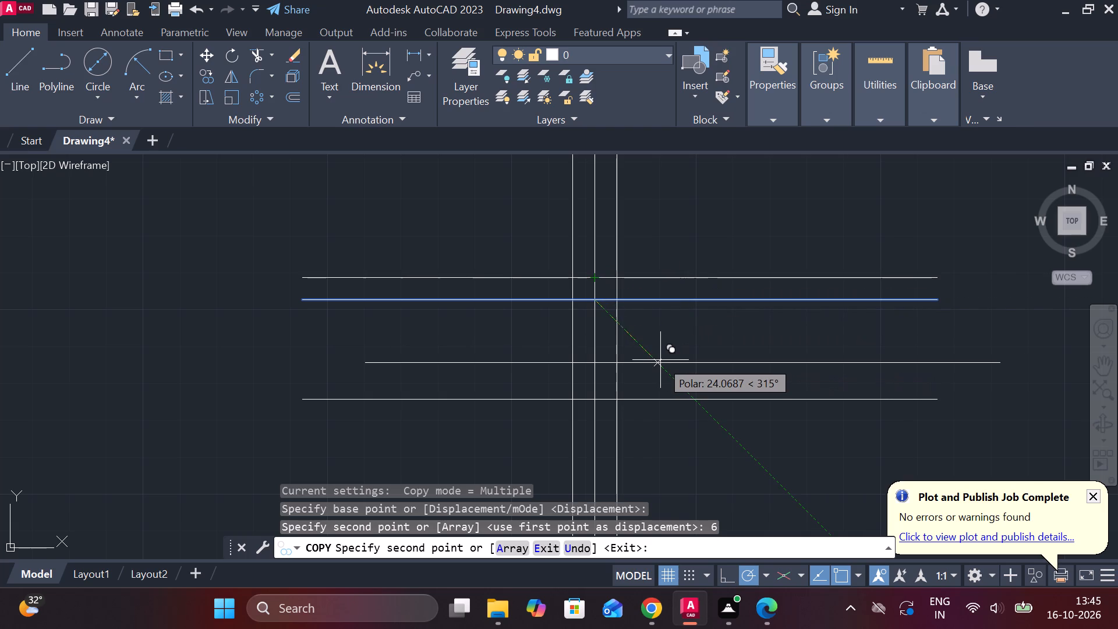
pyautogui.press('Escape')
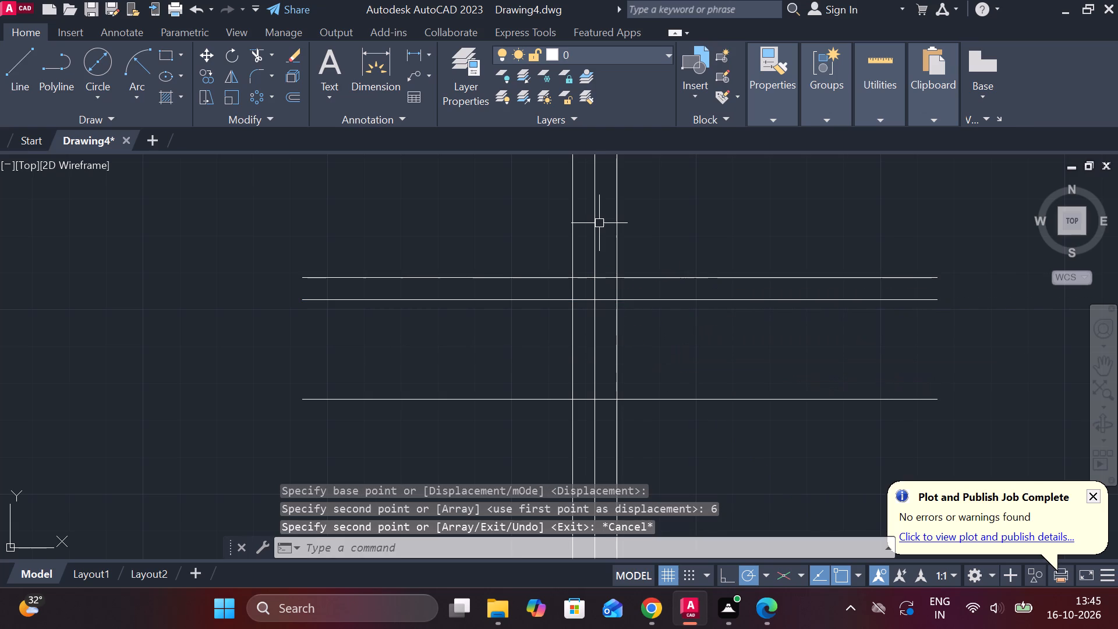
# Draw a line about 10 units long at 45° up and outward from the right vertical line's crossing with the original horizontal line.
pyautogui.click(30, 63)
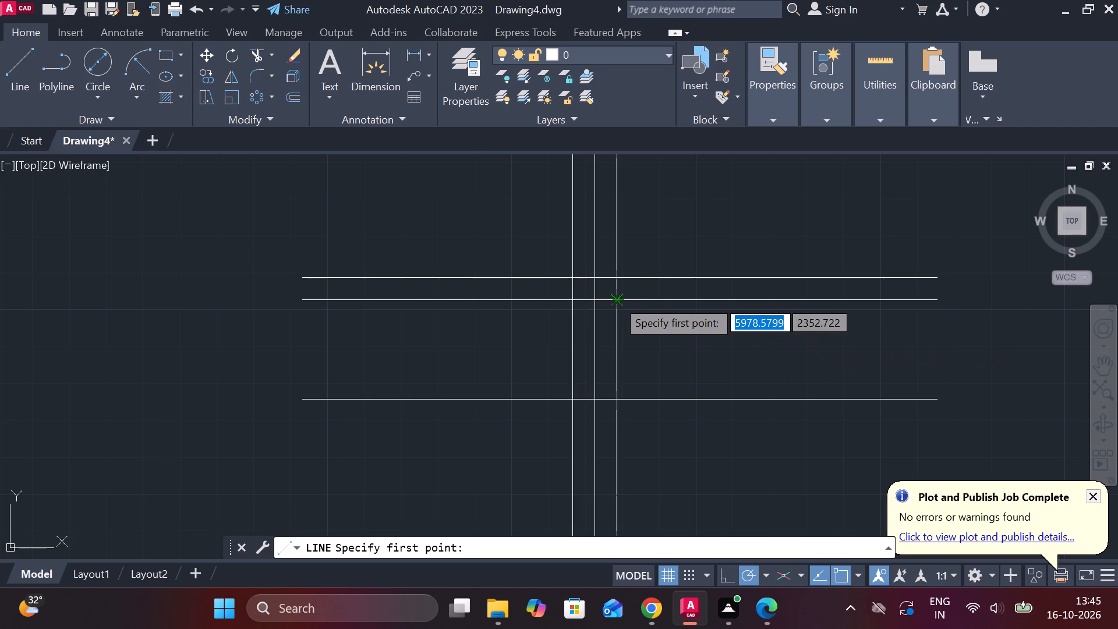
pyautogui.scroll(4, 648, 295)
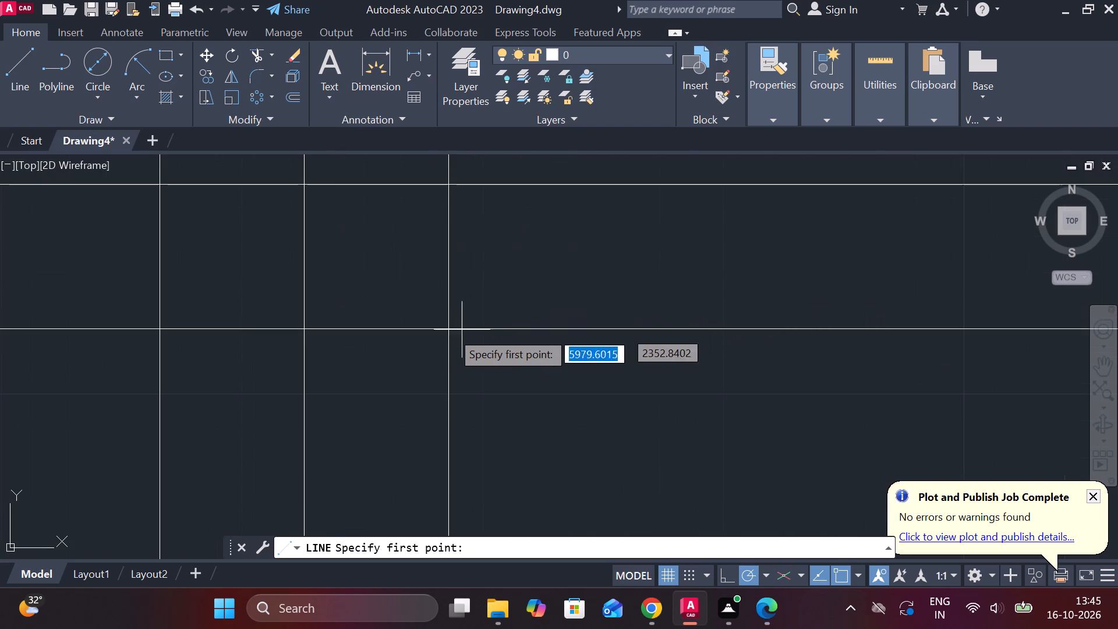
pyautogui.click(446, 331)
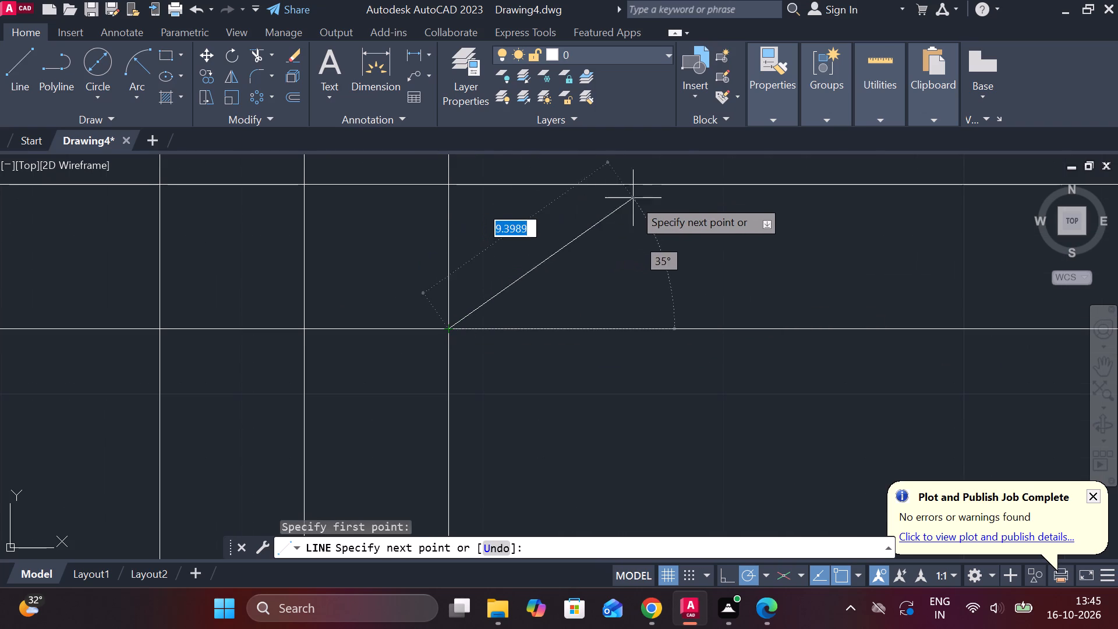
pyautogui.click(620, 159)
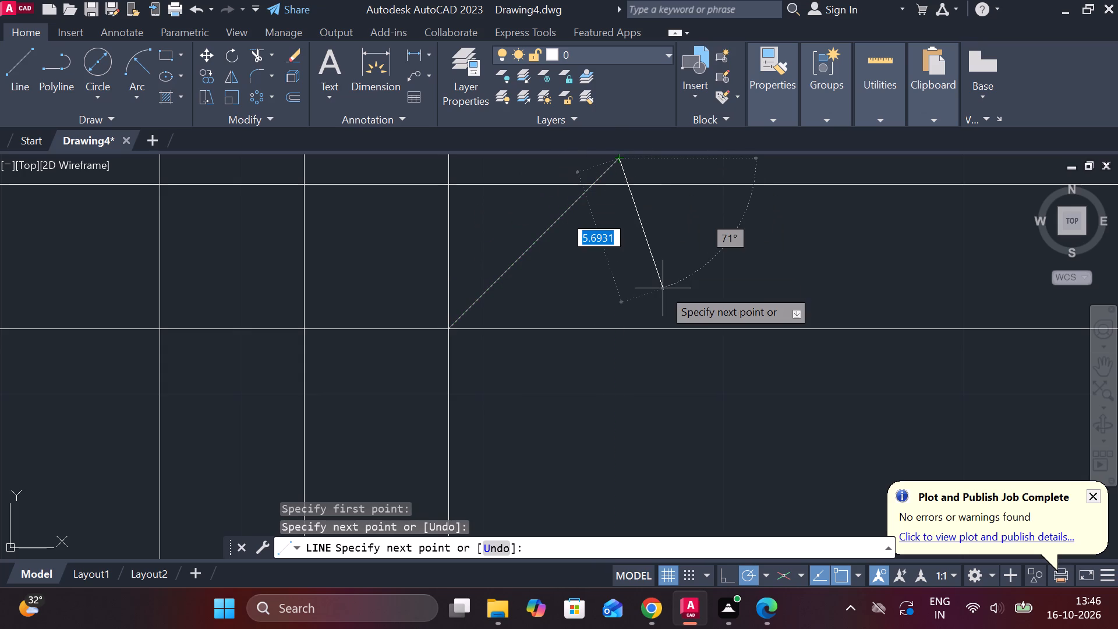
pyautogui.press('Escape')
# Draw a line about 16 units long at 135°, up and outward from the left vertical line's crossing with the original horizontal line.
pyautogui.scroll(-2, 663, 288)
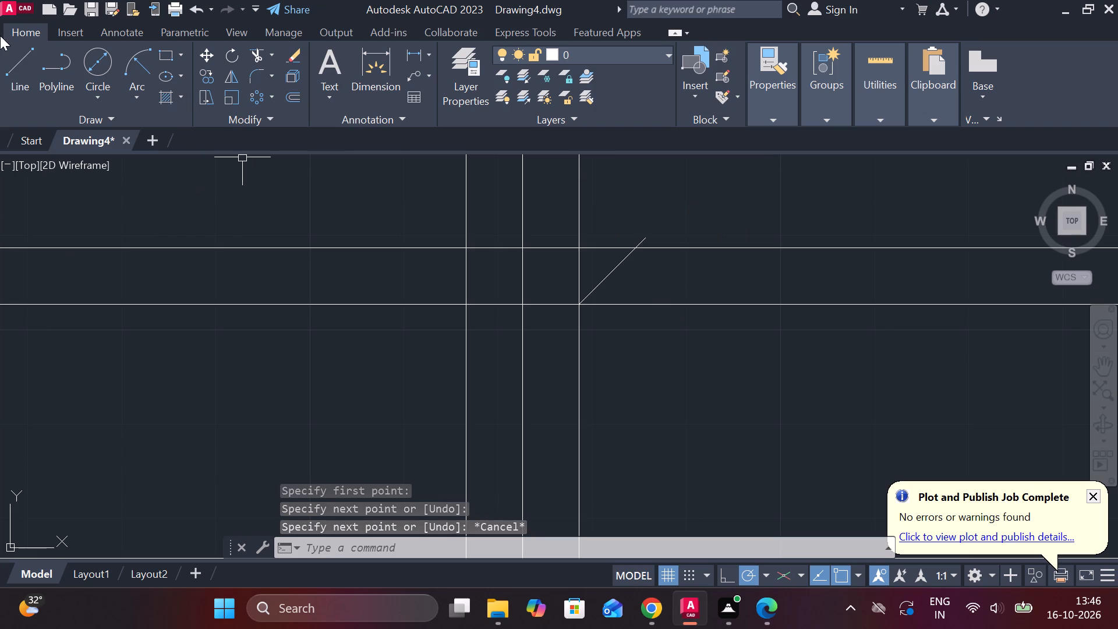
pyautogui.click(20, 63)
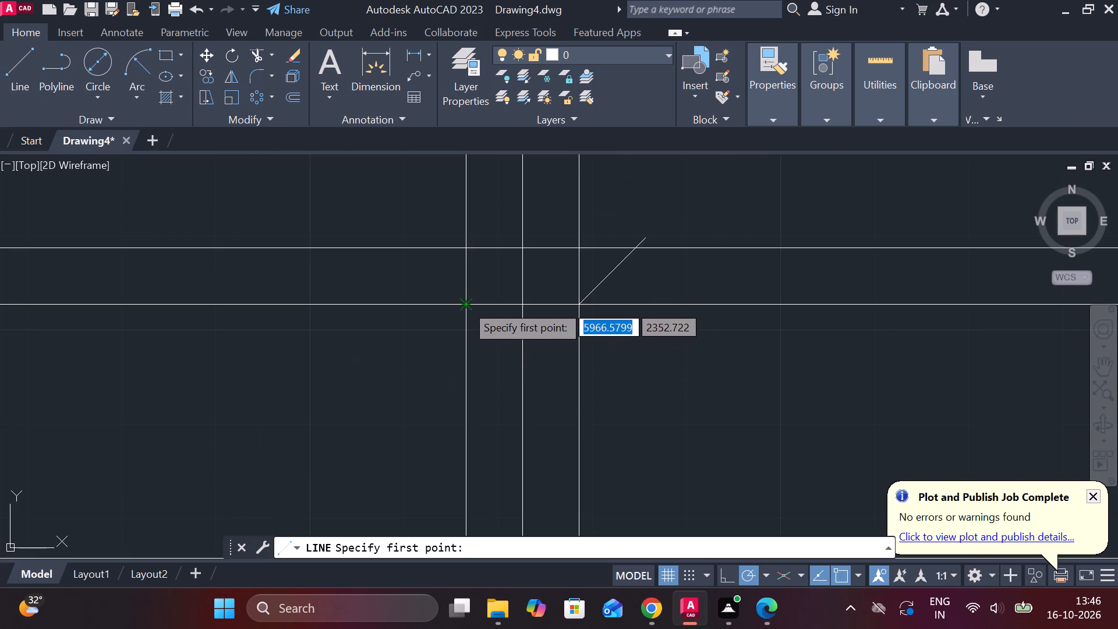
pyautogui.click(465, 304)
pyautogui.scroll(2, 465, 304)
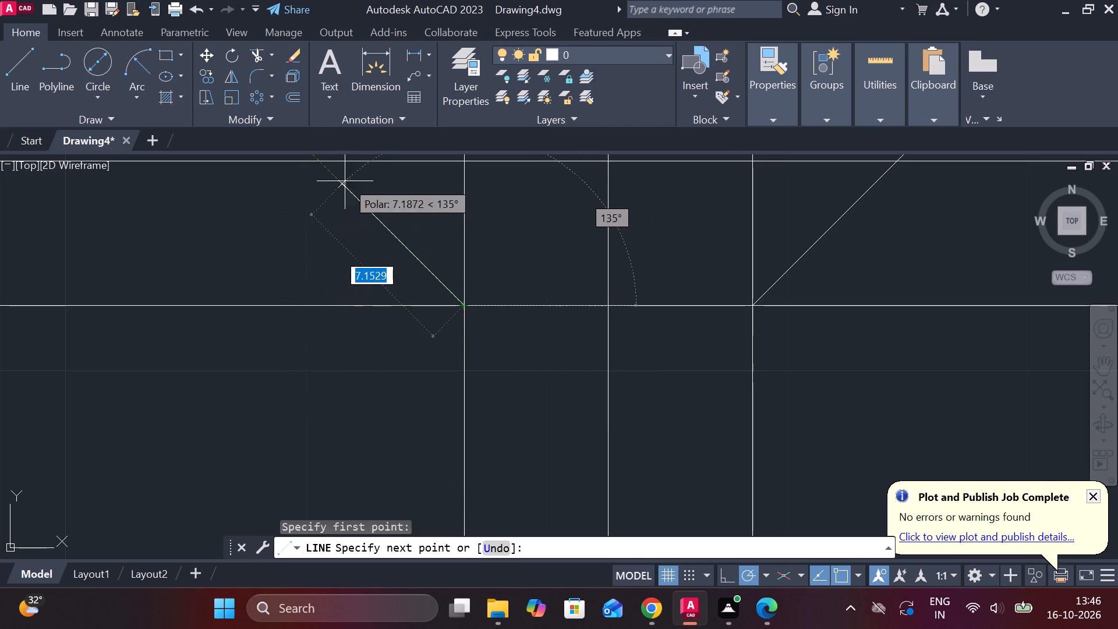
pyautogui.scroll(-2, 355, 176)
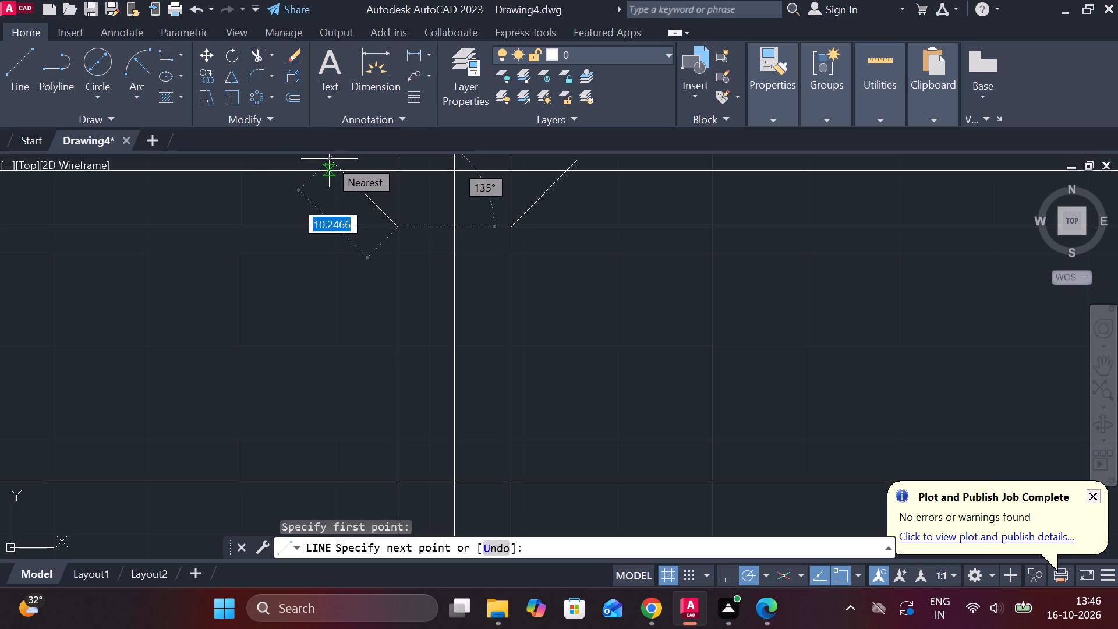
pyautogui.click(329, 159)
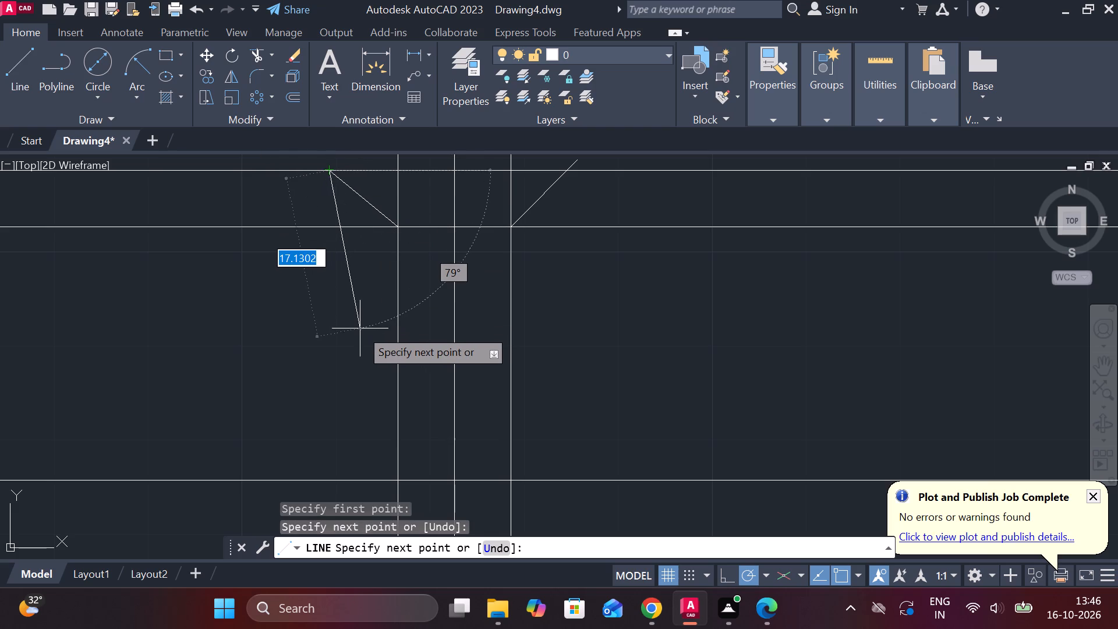
pyautogui.hotkey('ctrl', 'z')
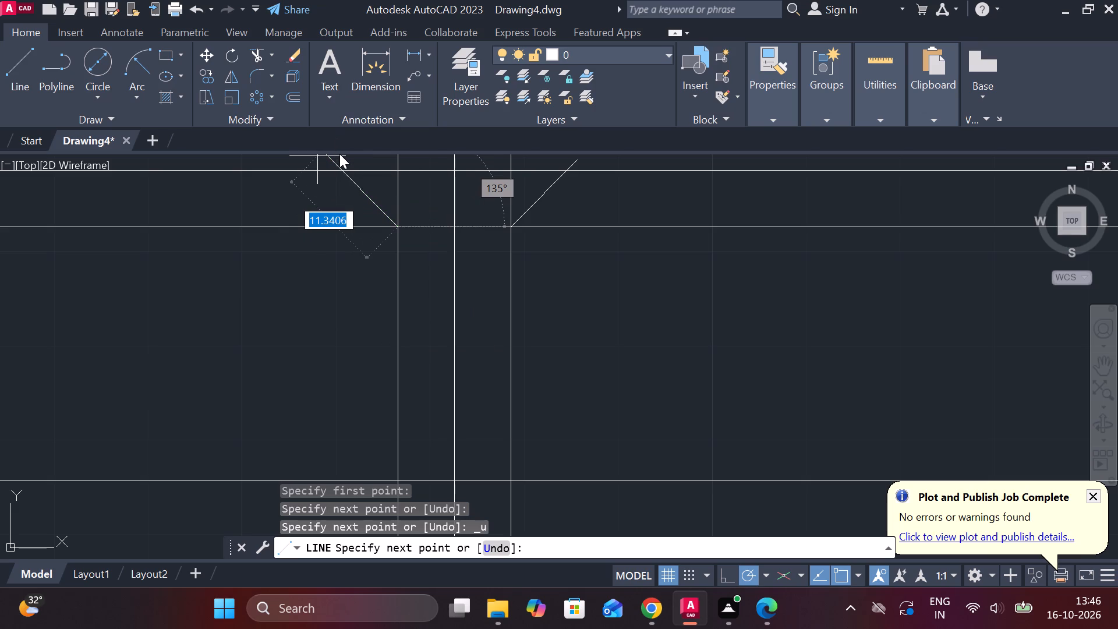
pyautogui.scroll(-3, 339, 154)
pyautogui.scroll(-2, 558, 257)
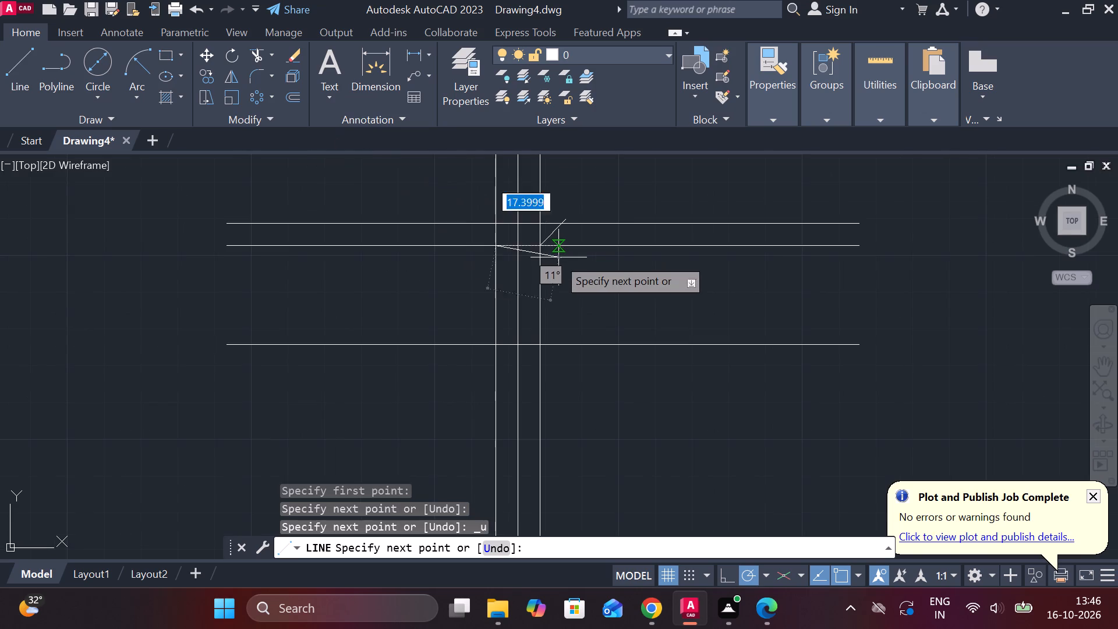
pyautogui.click(457, 202)
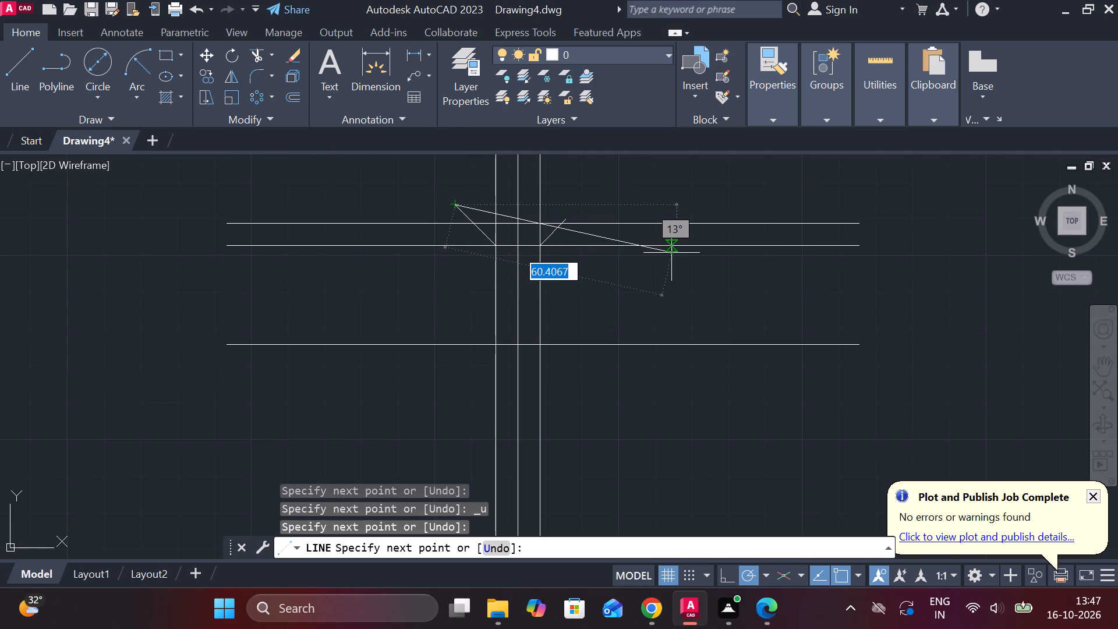
pyautogui.press('Escape')
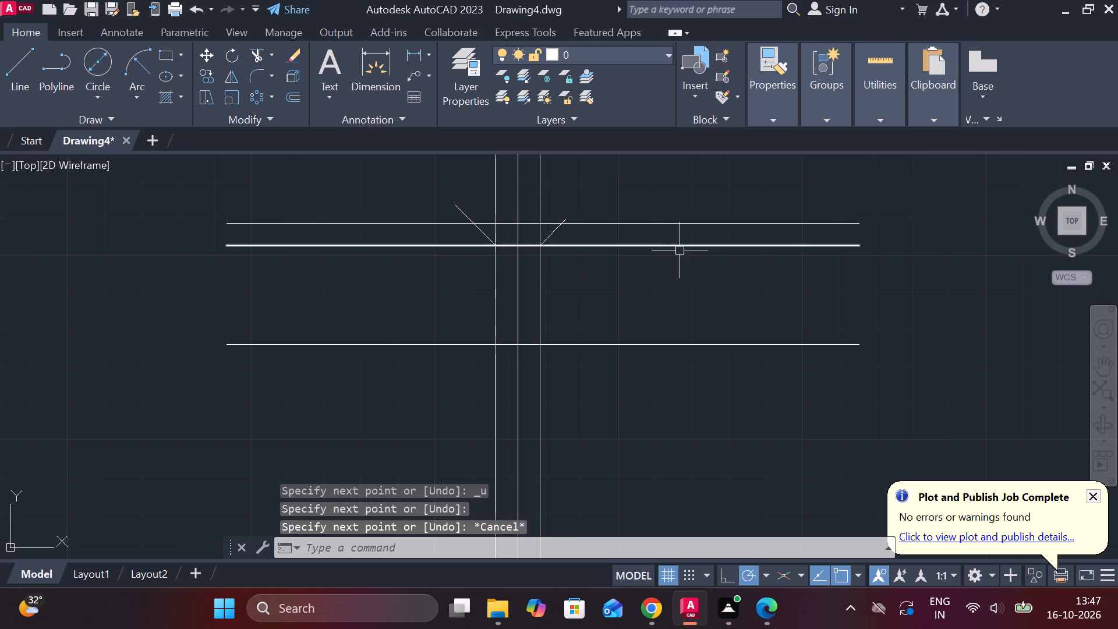
# Trim both diagonals above the upper horizontal line and the two upper horizontal lines outside the diagonals and outer verticals.
pyautogui.click(256, 55)
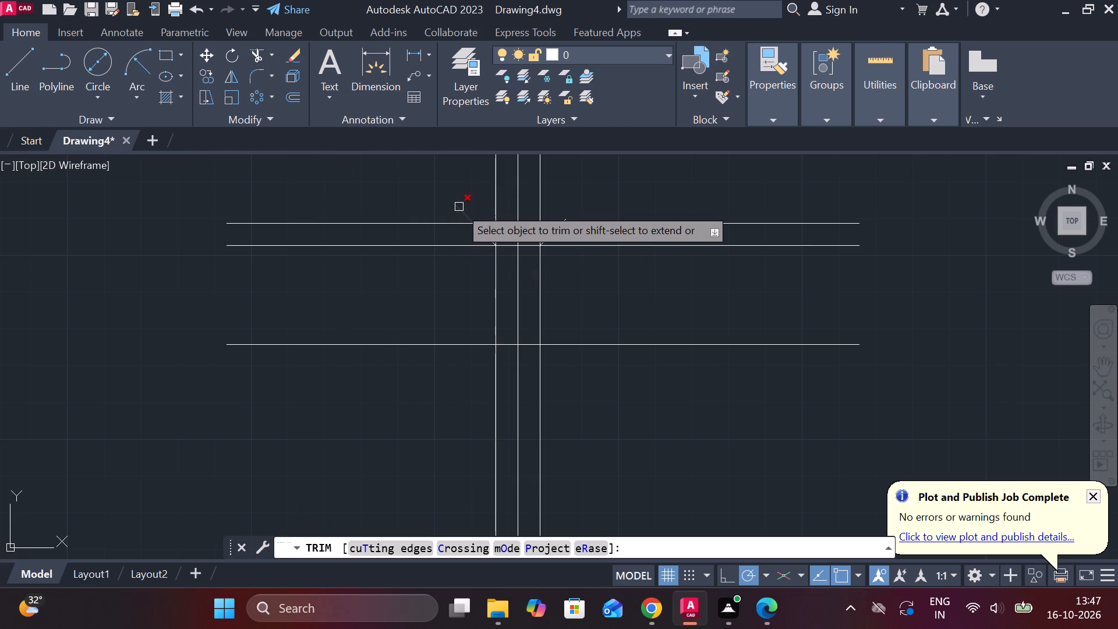
pyautogui.click(459, 207)
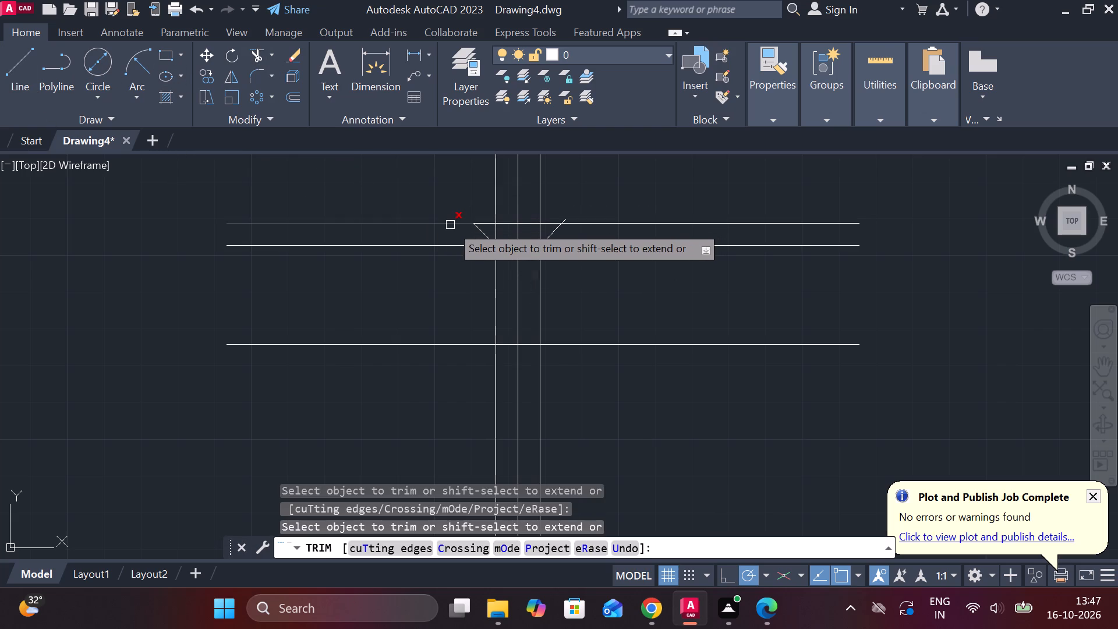
pyautogui.click(450, 225)
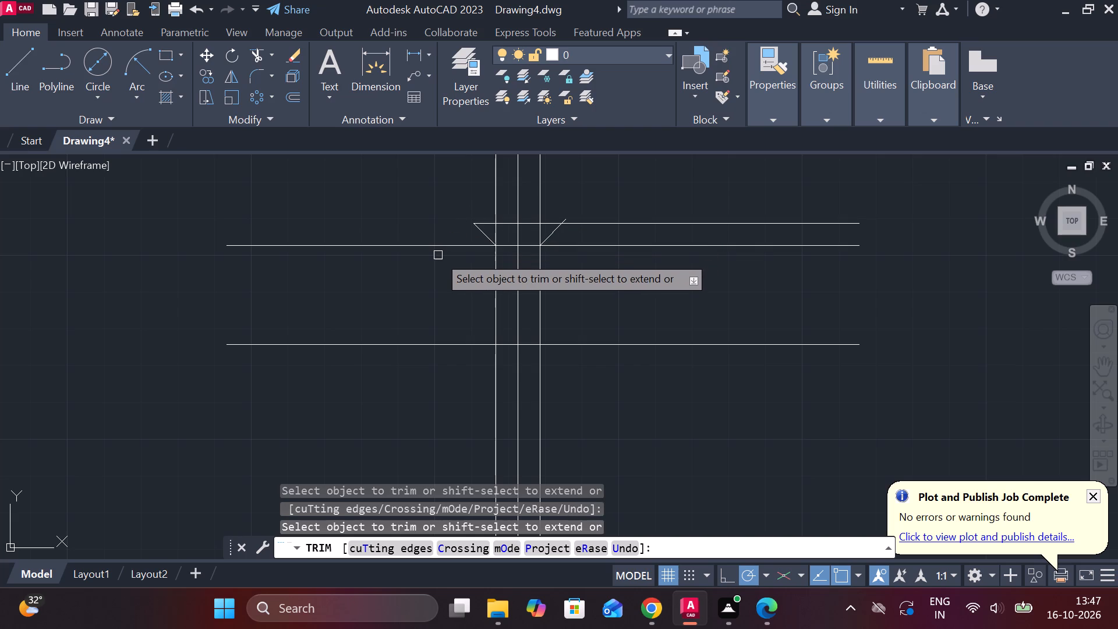
pyautogui.click(439, 242)
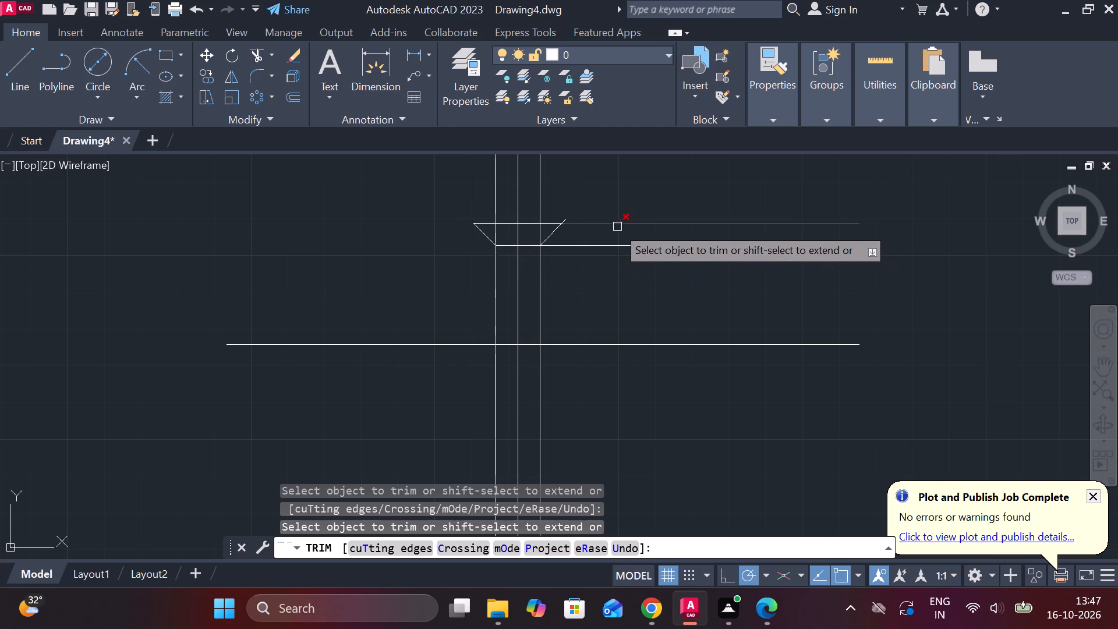
pyautogui.click(615, 225)
pyautogui.click(562, 215)
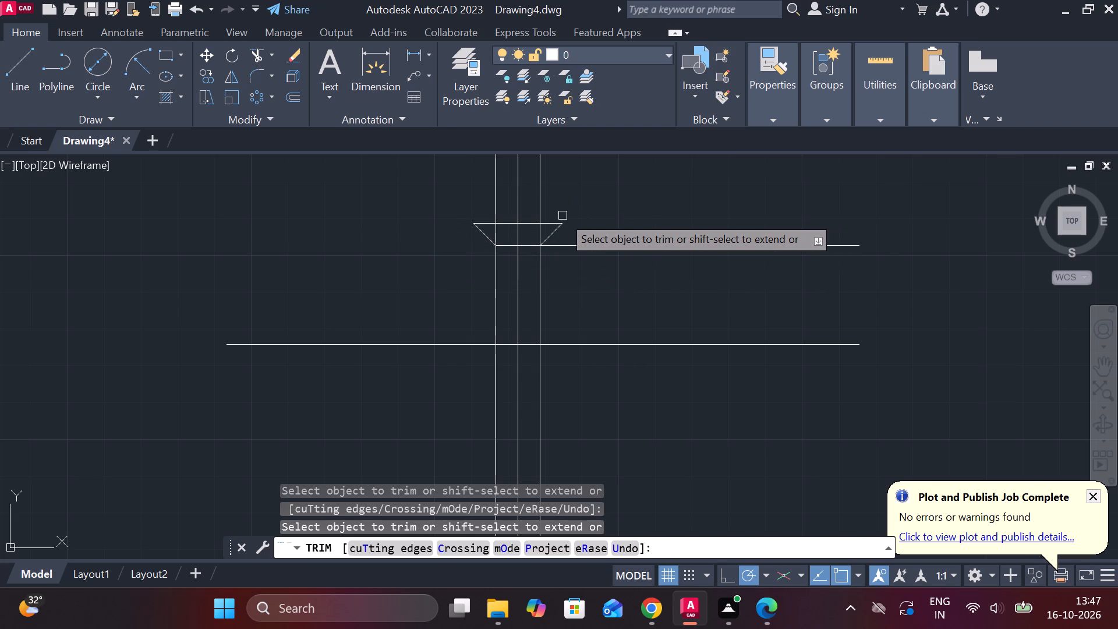
pyautogui.click(582, 248)
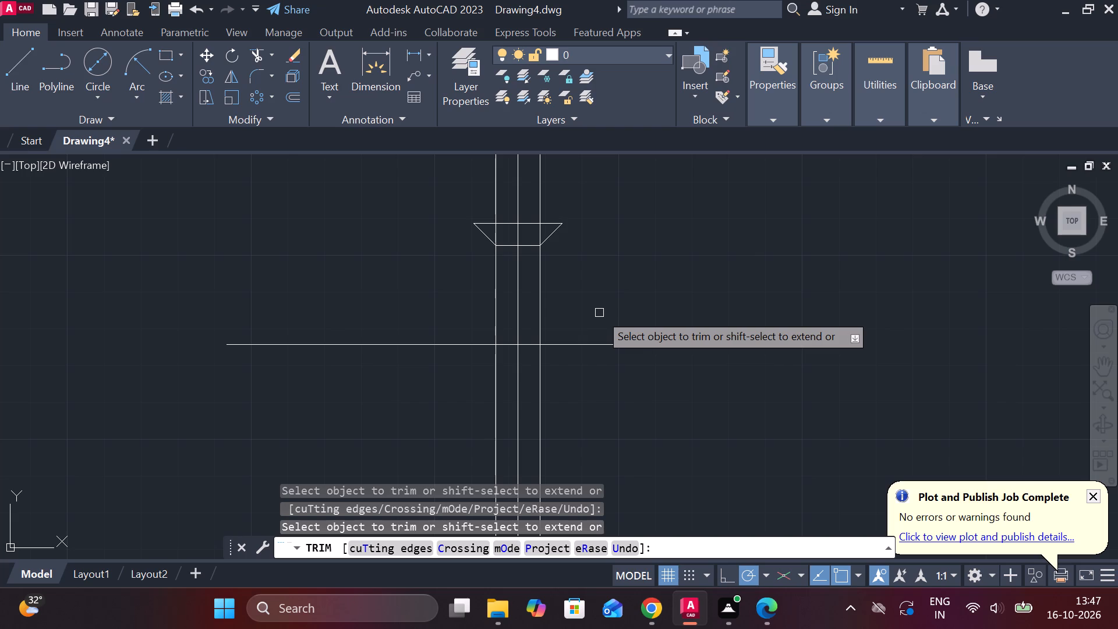
pyautogui.press('Escape')
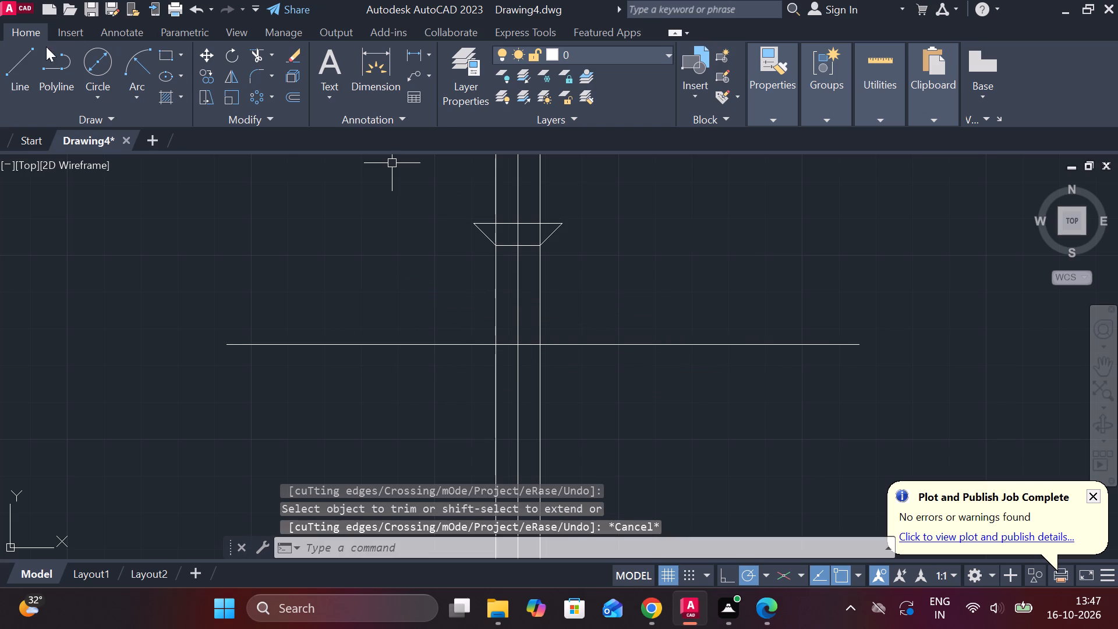
# Draw a line about 7.3 units long, sloping down about 30° from the left vertical's crossing with the lower horizontal past the middle vertical.
pyautogui.click(29, 68)
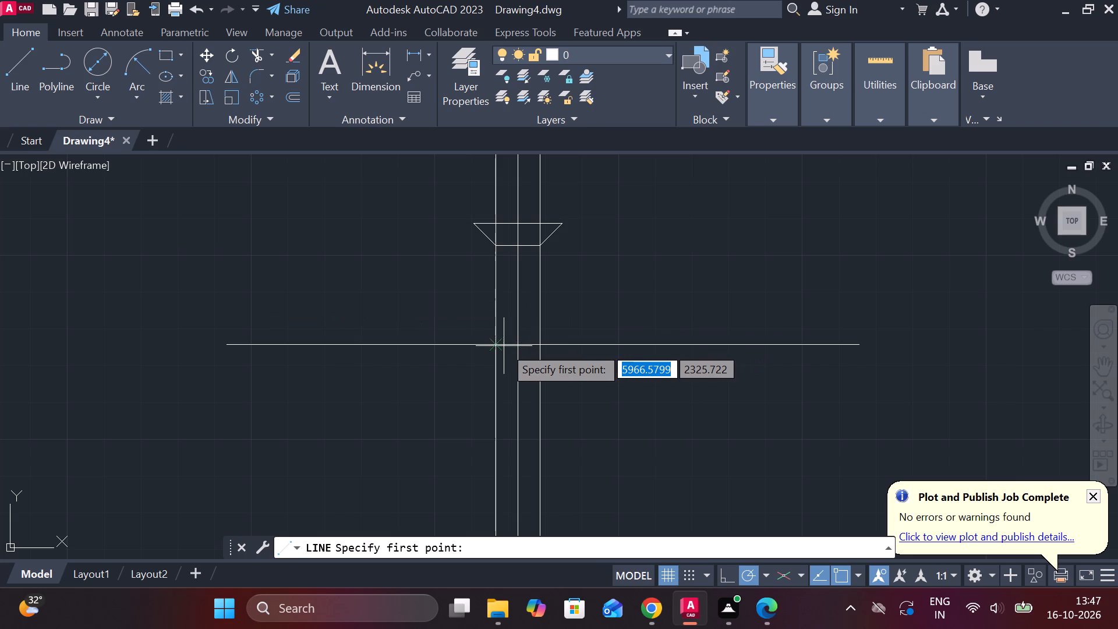
pyautogui.click(496, 346)
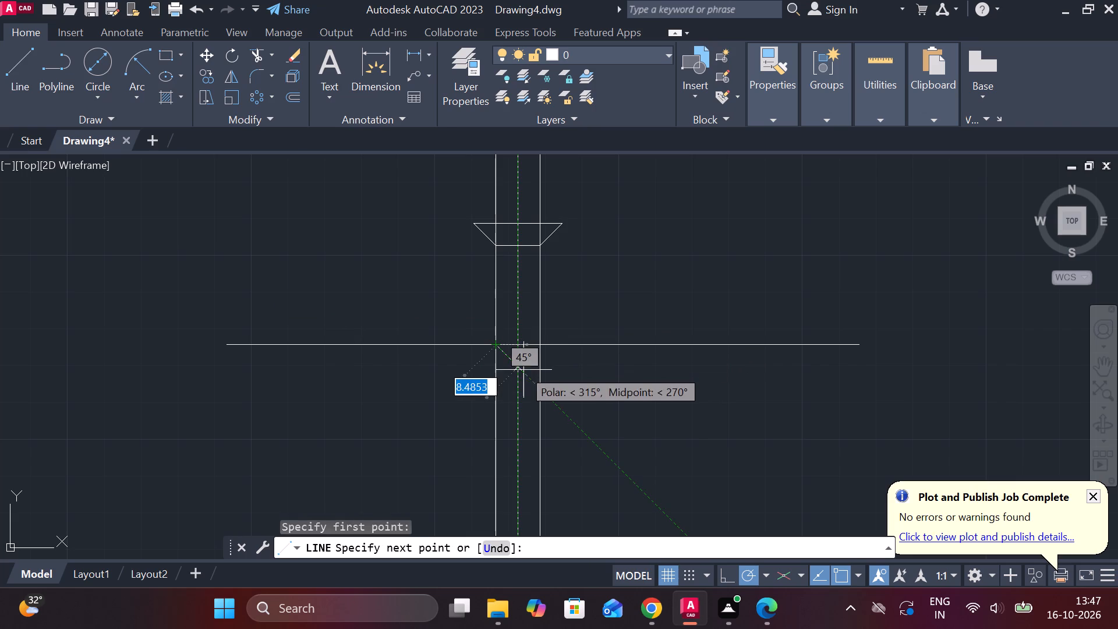
pyautogui.scroll(3, 519, 378)
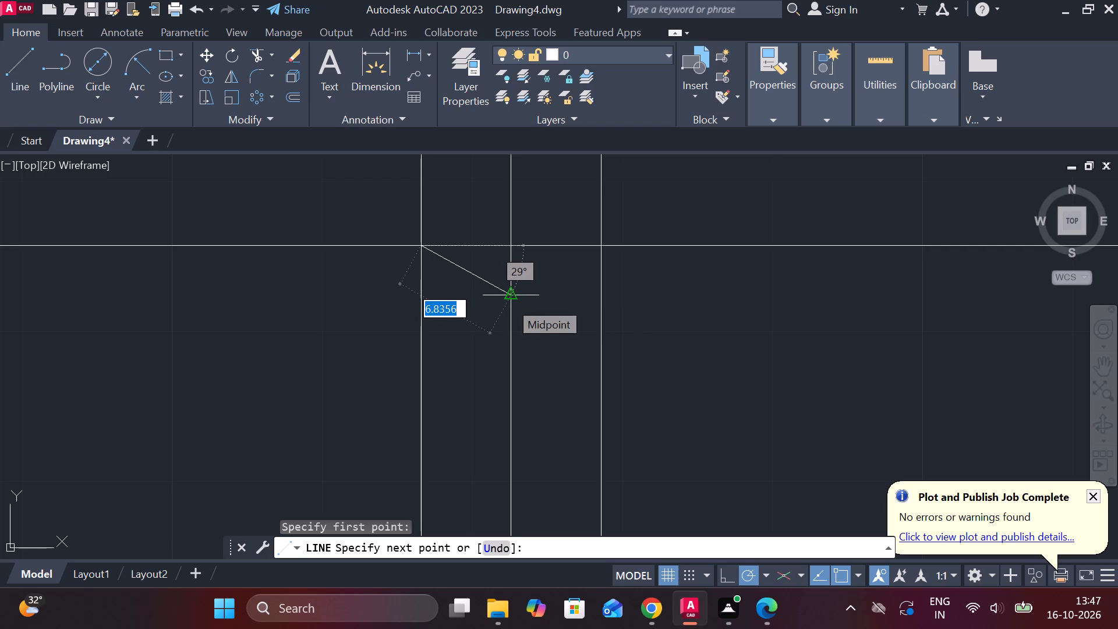
pyautogui.scroll(4, 509, 301)
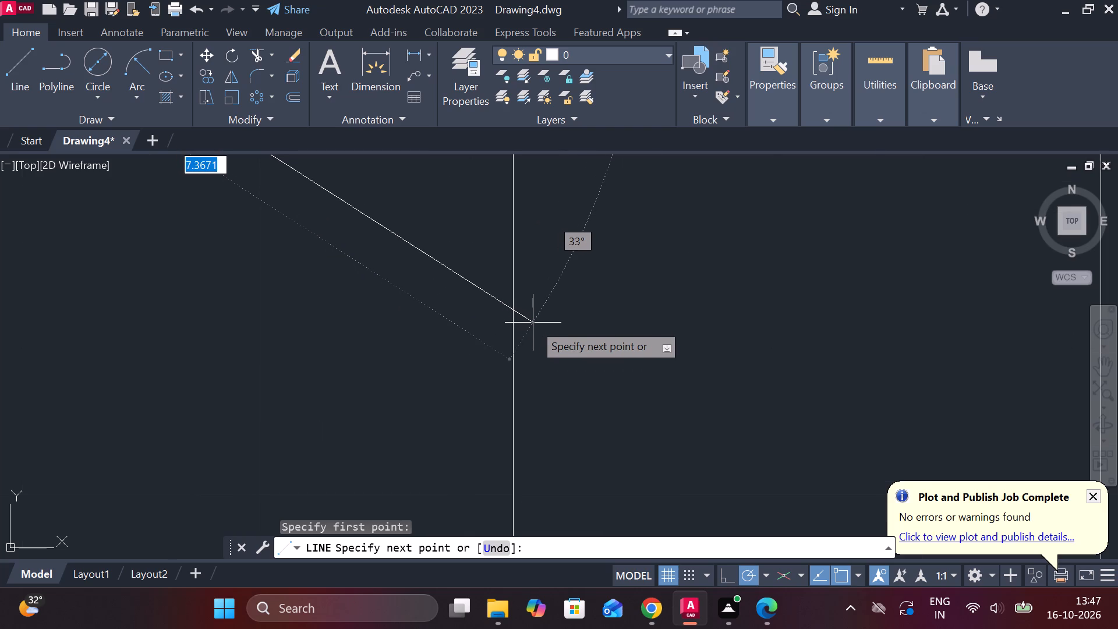
pyautogui.click(542, 292)
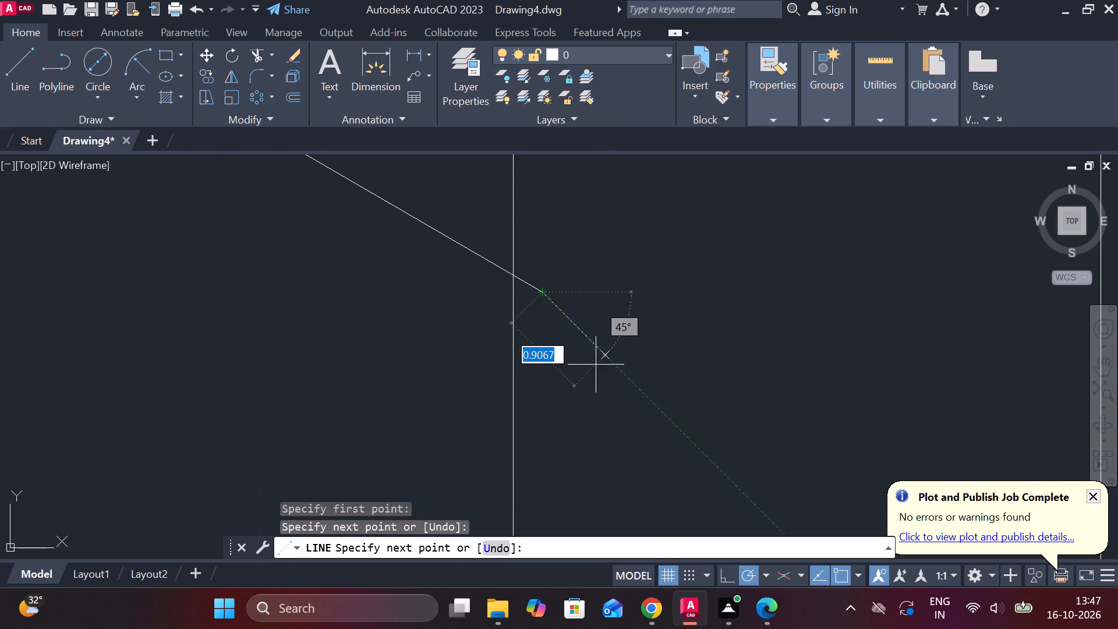
pyautogui.press('Escape')
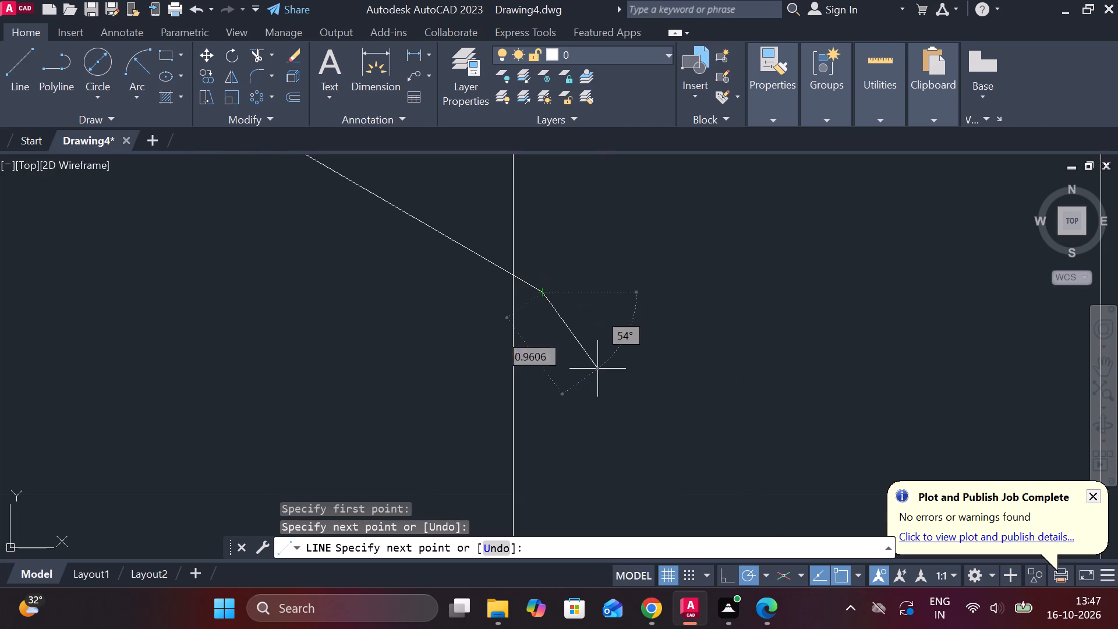
# Trim the end of the new sloped line that extends past the middle vertical line.
pyautogui.click(260, 48)
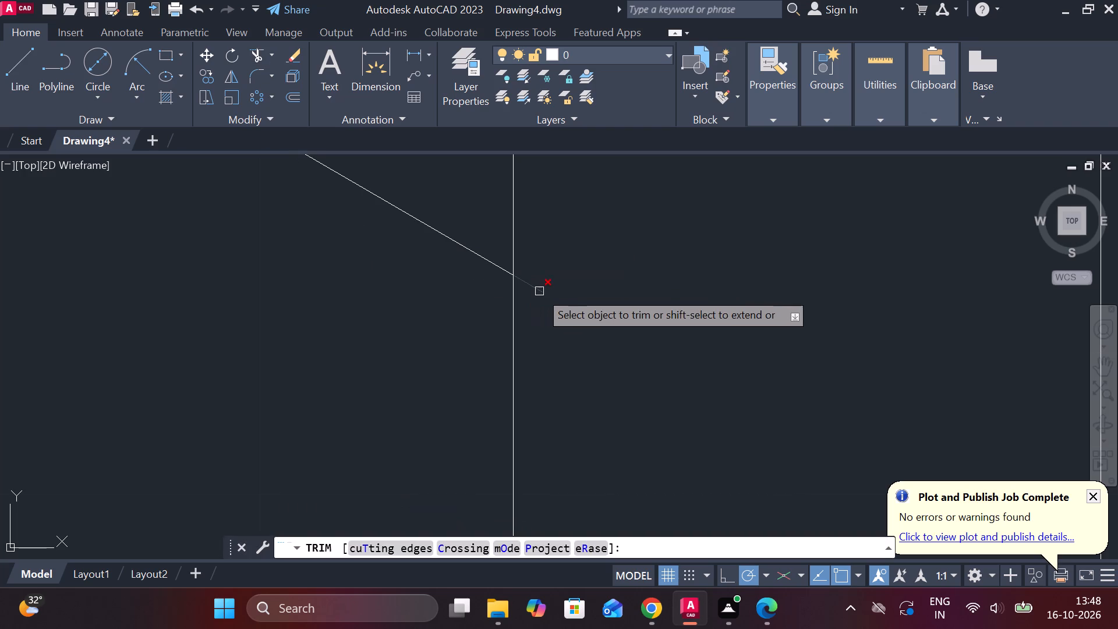
pyautogui.click(542, 291)
# Draw a line from the sloped line's end on the middle vertical up to the right vertical's crossing with the lower horizontal line.
pyautogui.scroll(-4, 542, 281)
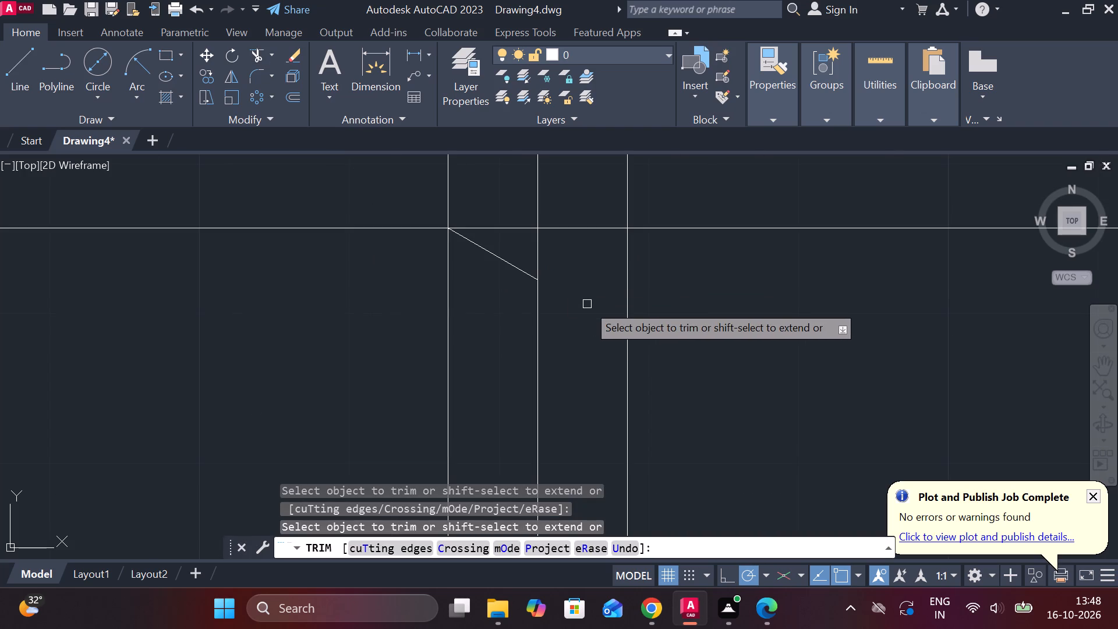
pyautogui.scroll(-3, 587, 304)
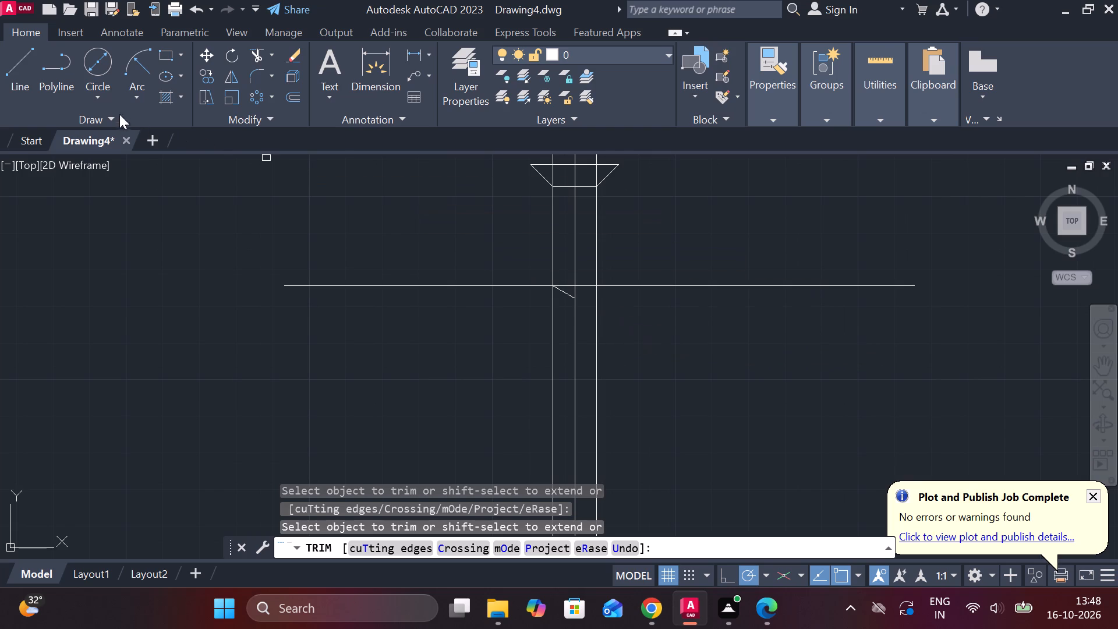
pyautogui.click(15, 67)
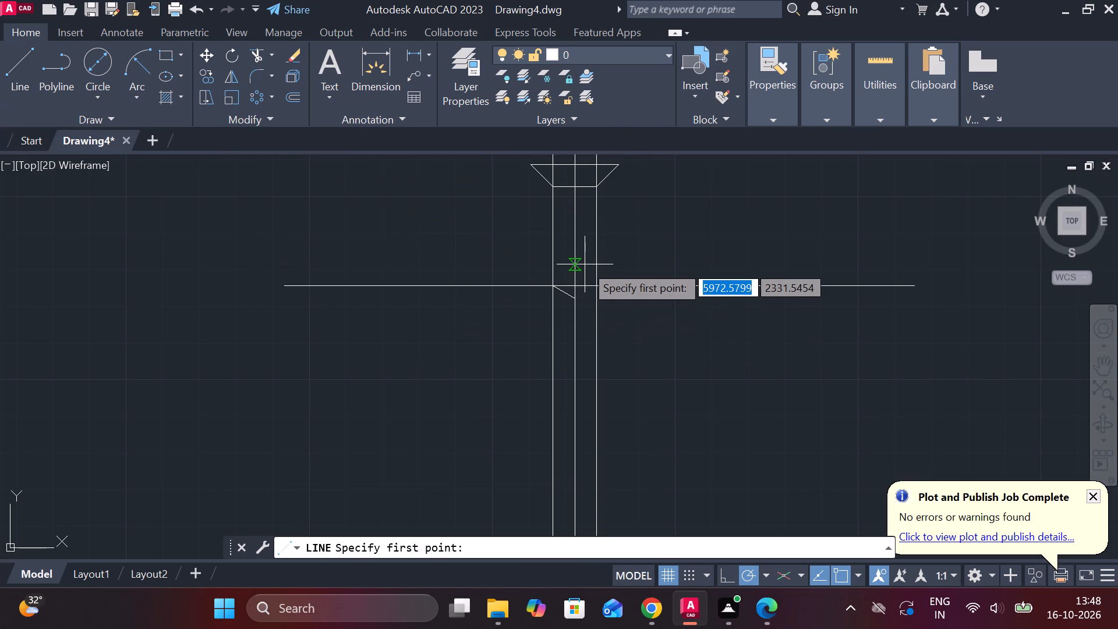
pyautogui.scroll(2, 585, 264)
pyautogui.click(560, 350)
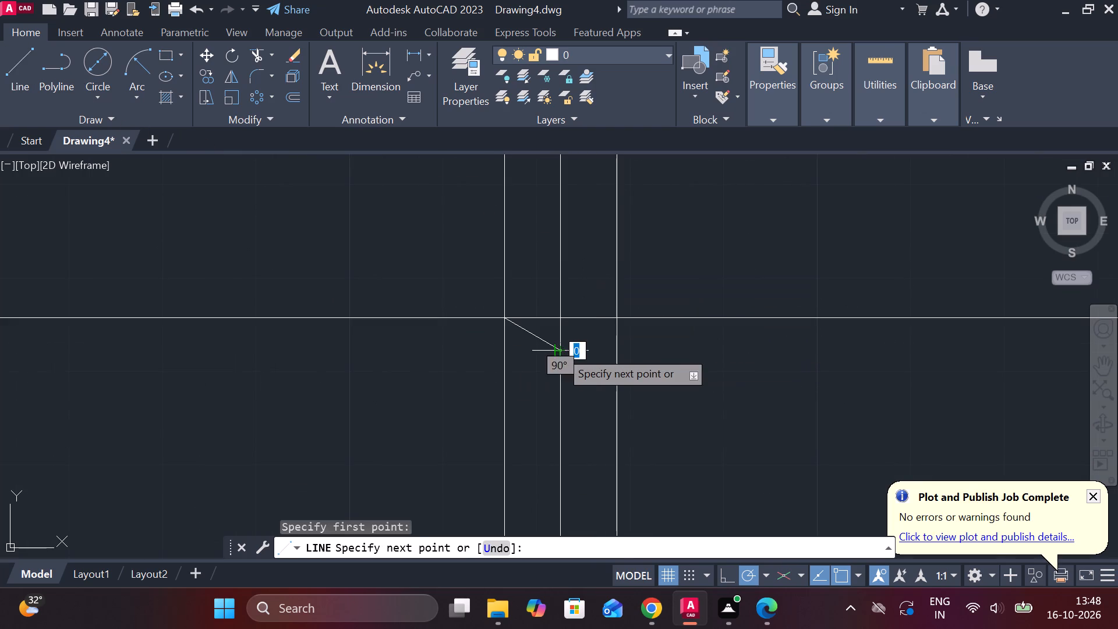
pyautogui.scroll(3, 614, 314)
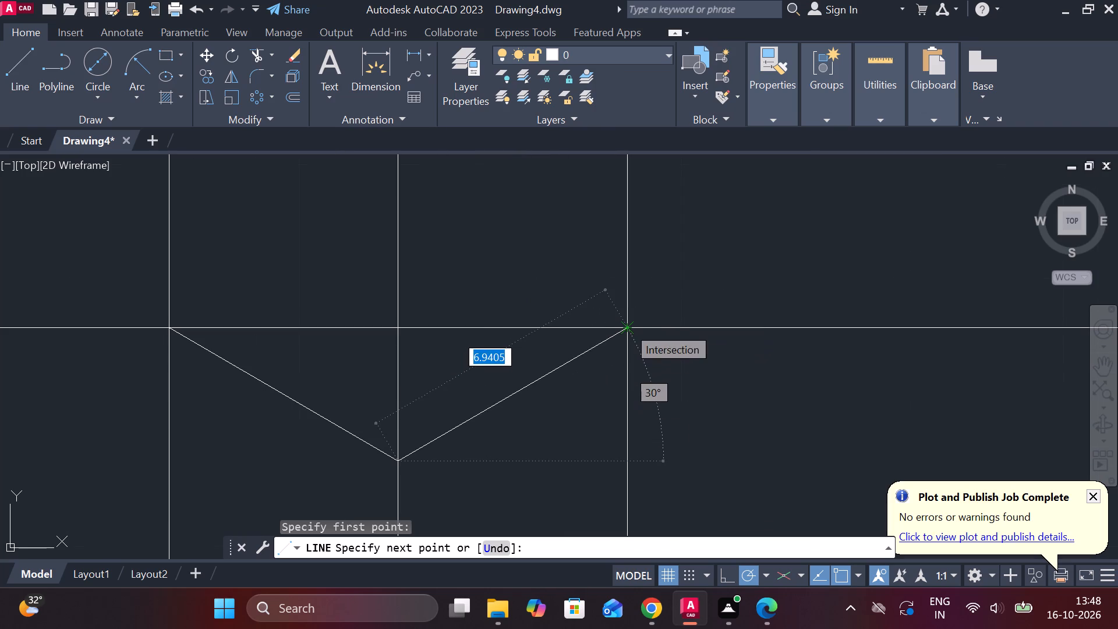
pyautogui.scroll(3, 627, 326)
pyautogui.click(627, 326)
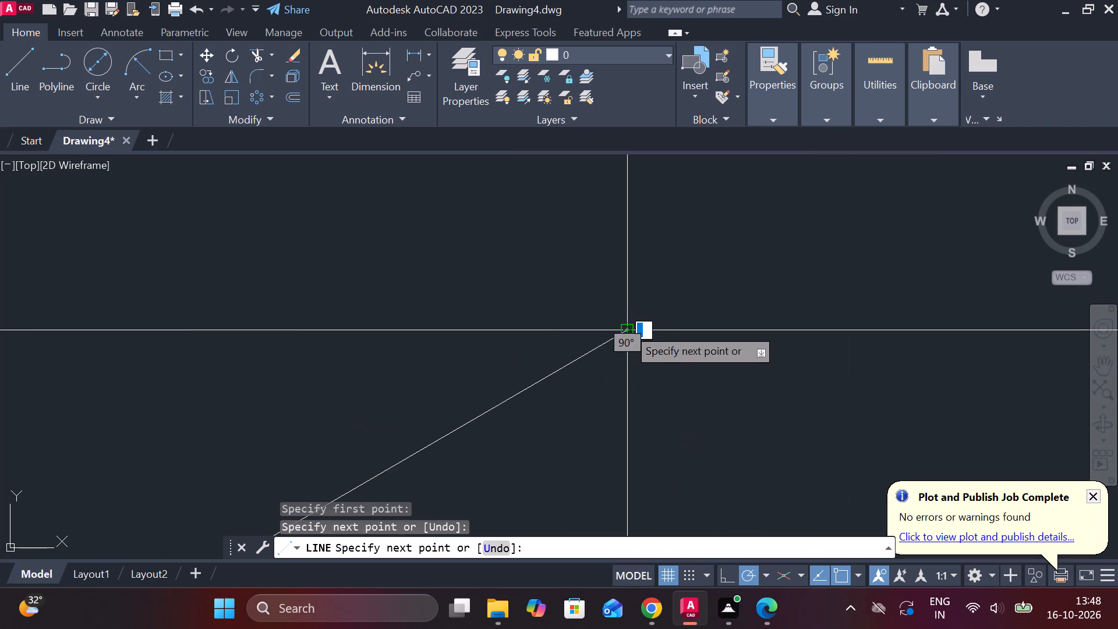
pyautogui.press('Escape')
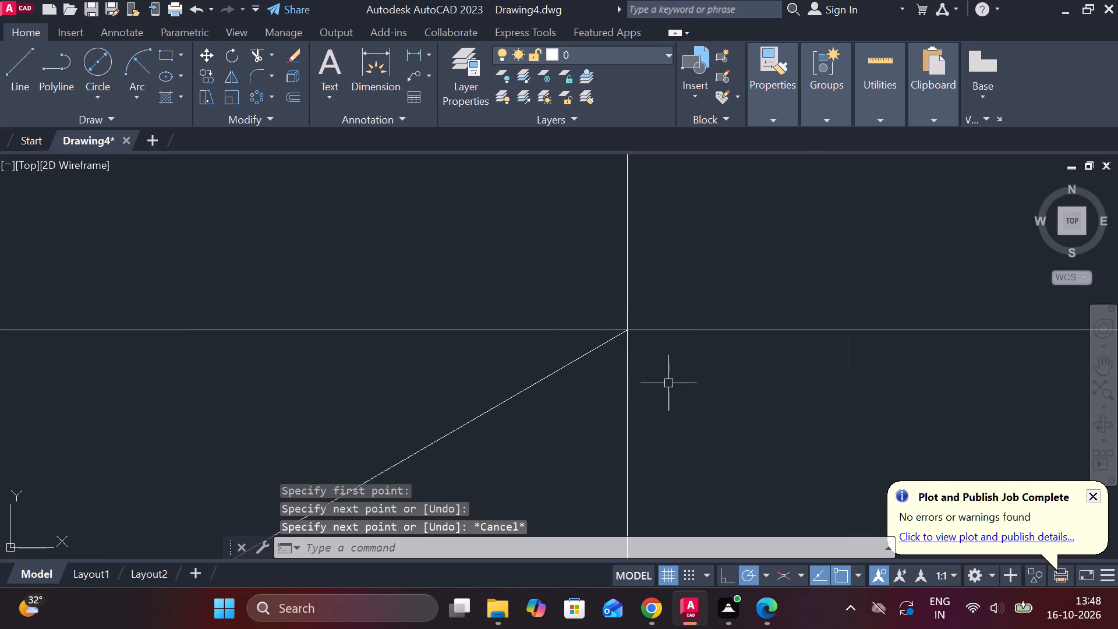
# Trim the two outer verticals above the countersink's lower edge and below the lower horizontal line, leaving only the hole's straight sides.
pyautogui.scroll(-6, 668, 383)
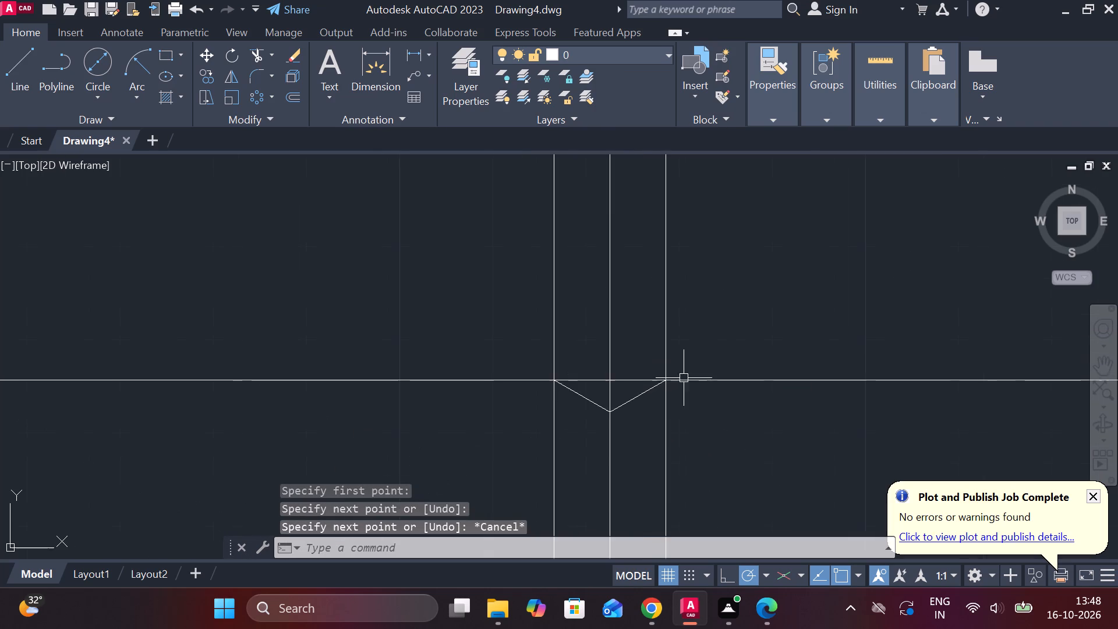
pyautogui.scroll(-3, 735, 336)
pyautogui.scroll(-2, 805, 335)
pyautogui.scroll(3, 805, 335)
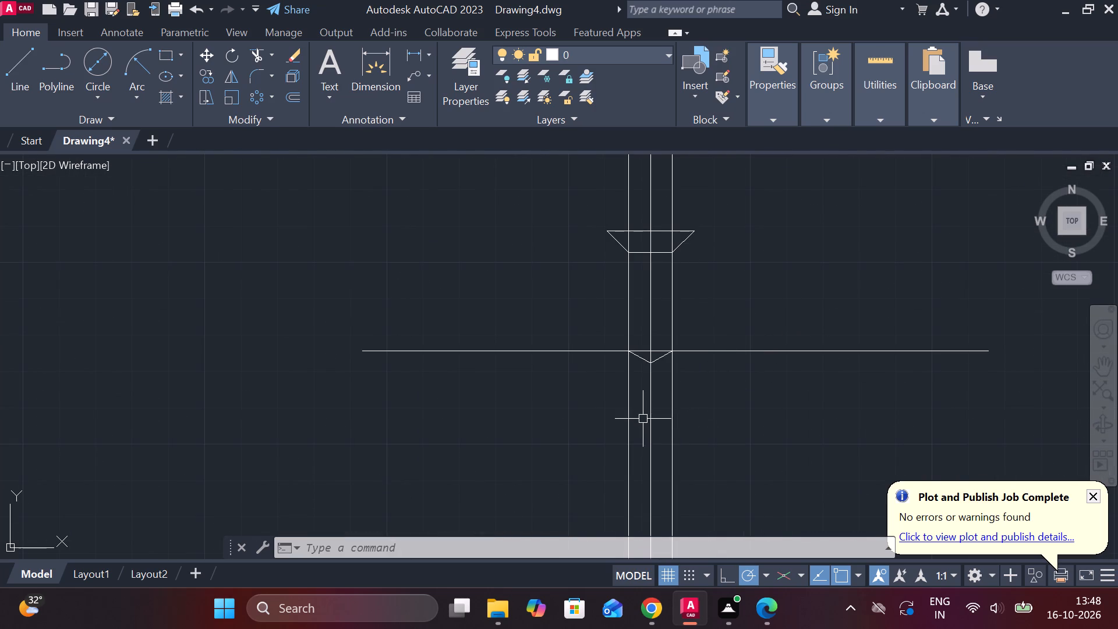
pyautogui.click(671, 419)
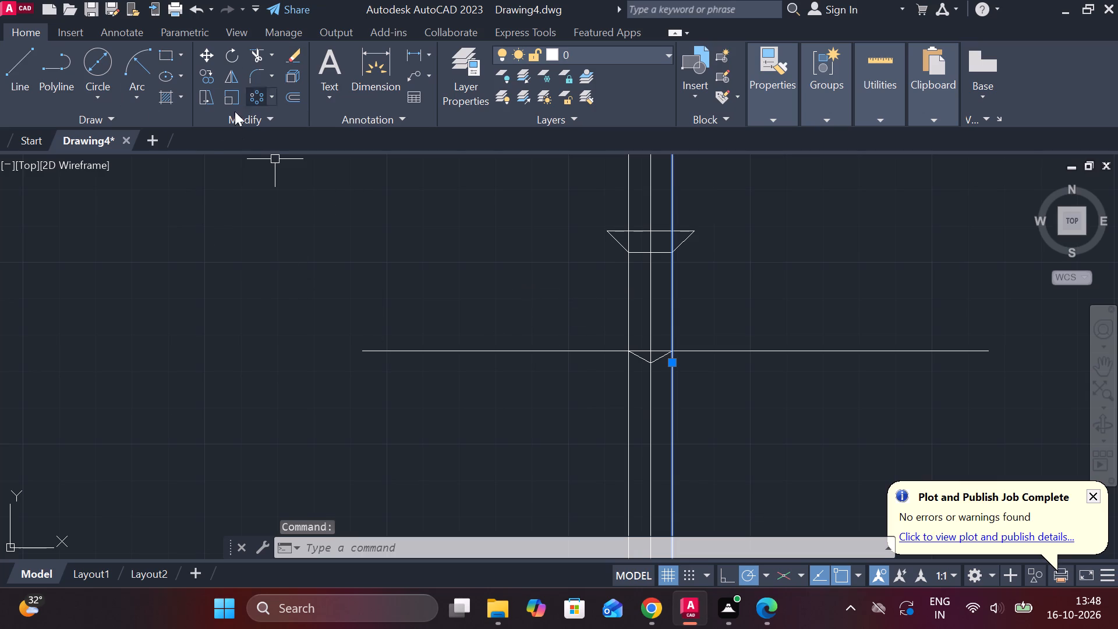
pyautogui.press('Escape')
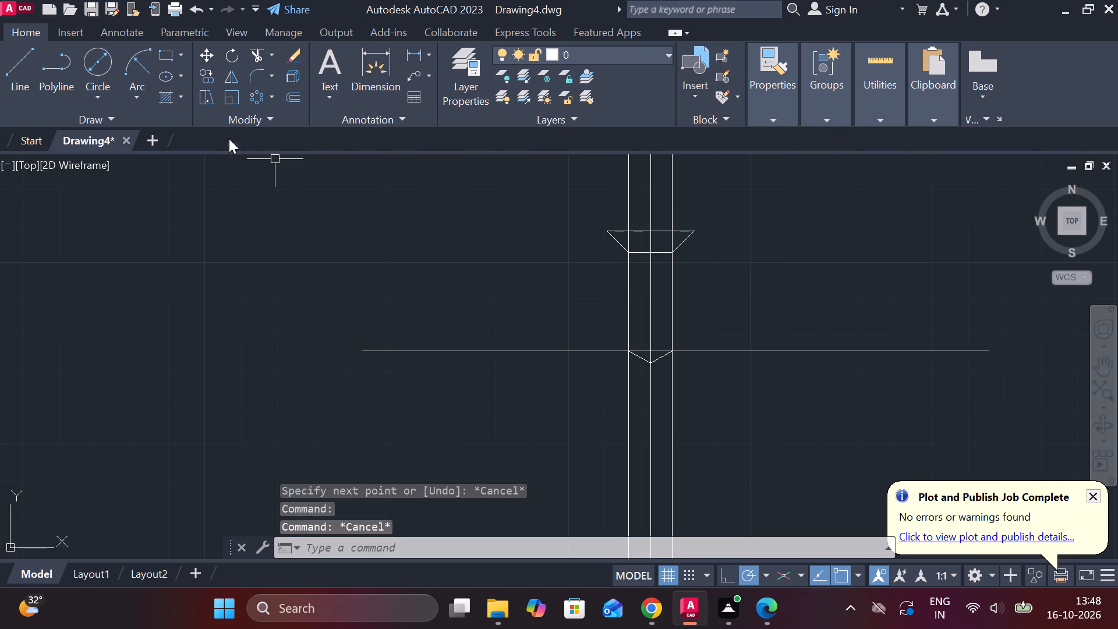
pyautogui.click(257, 54)
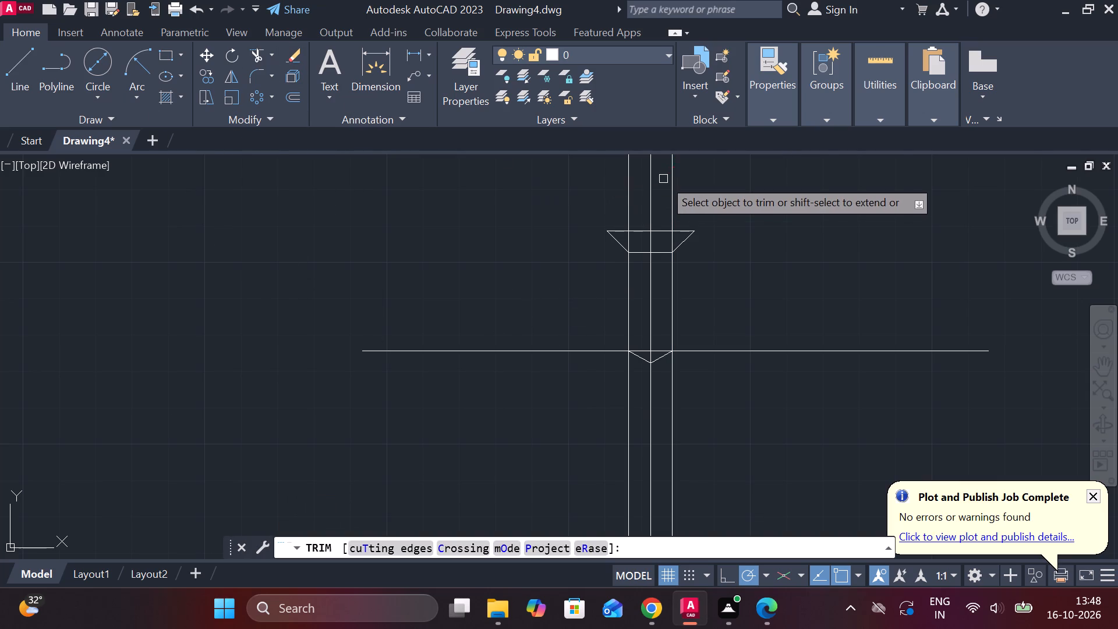
pyautogui.click(668, 179)
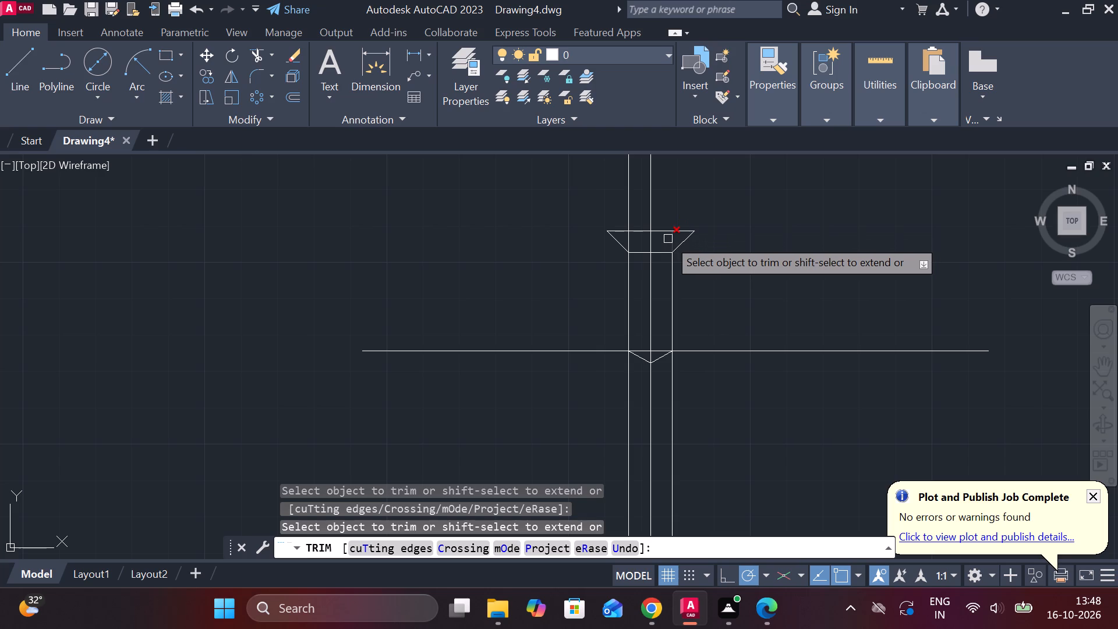
pyautogui.click(668, 239)
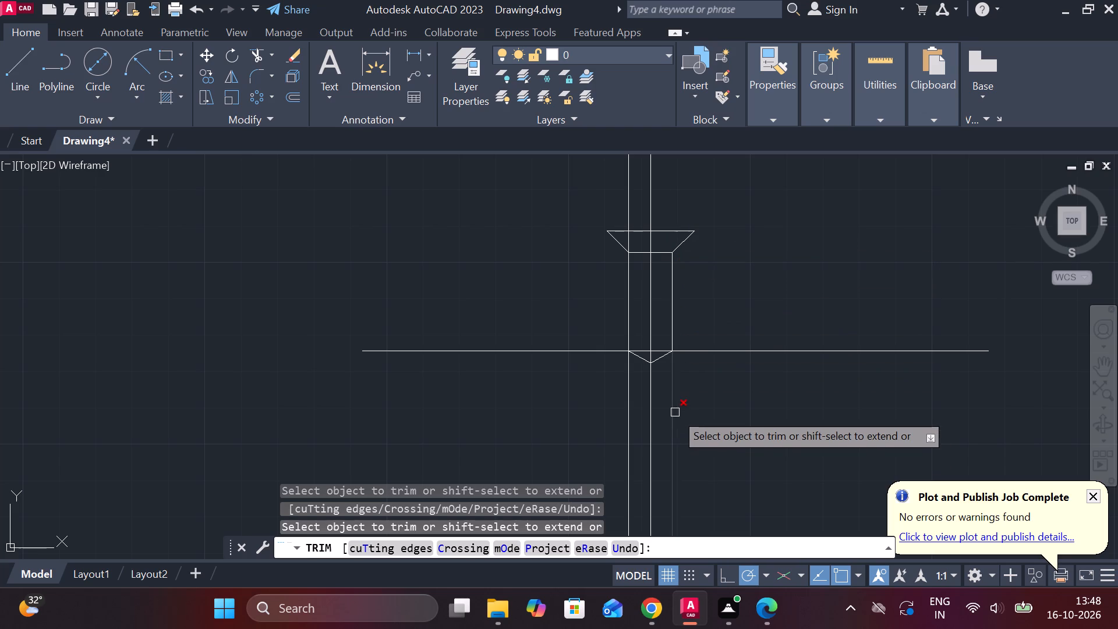
pyautogui.click(675, 412)
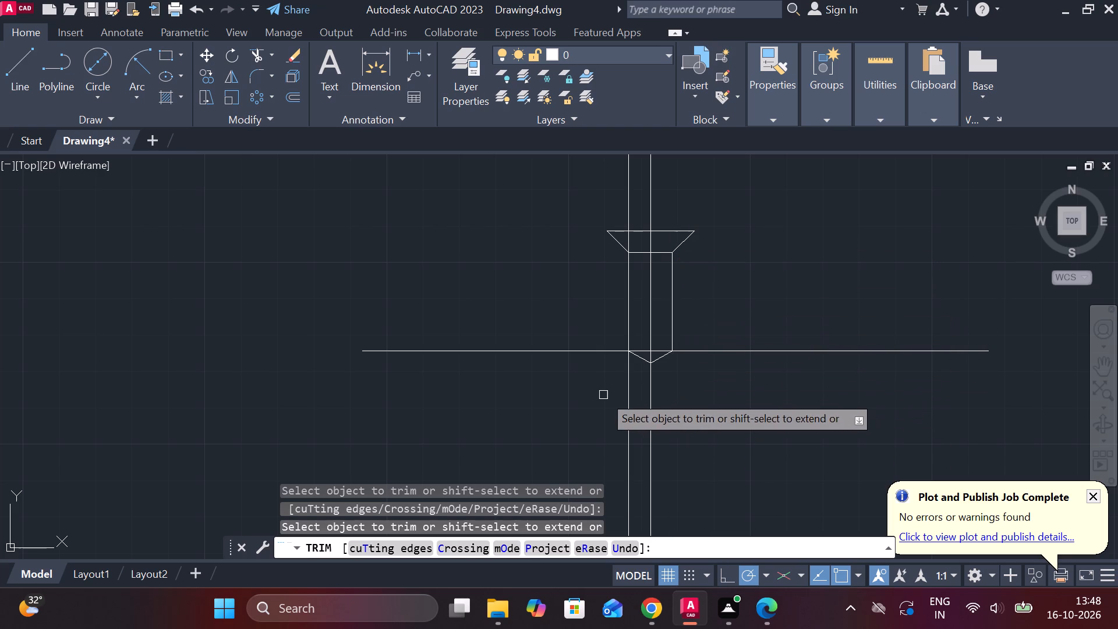
pyautogui.click(631, 394)
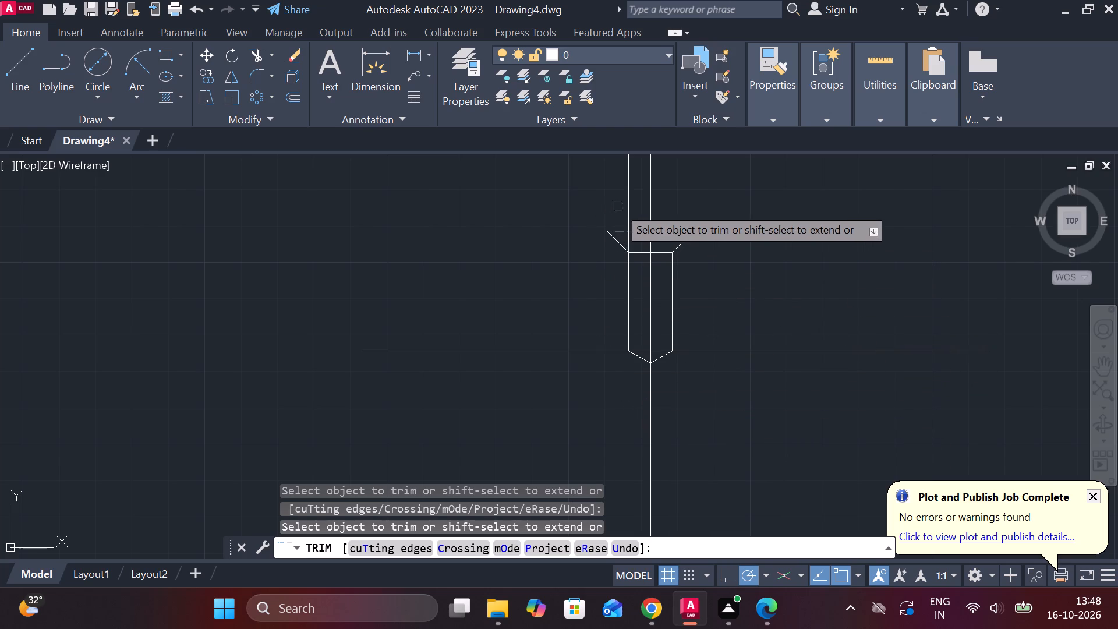
pyautogui.click(631, 205)
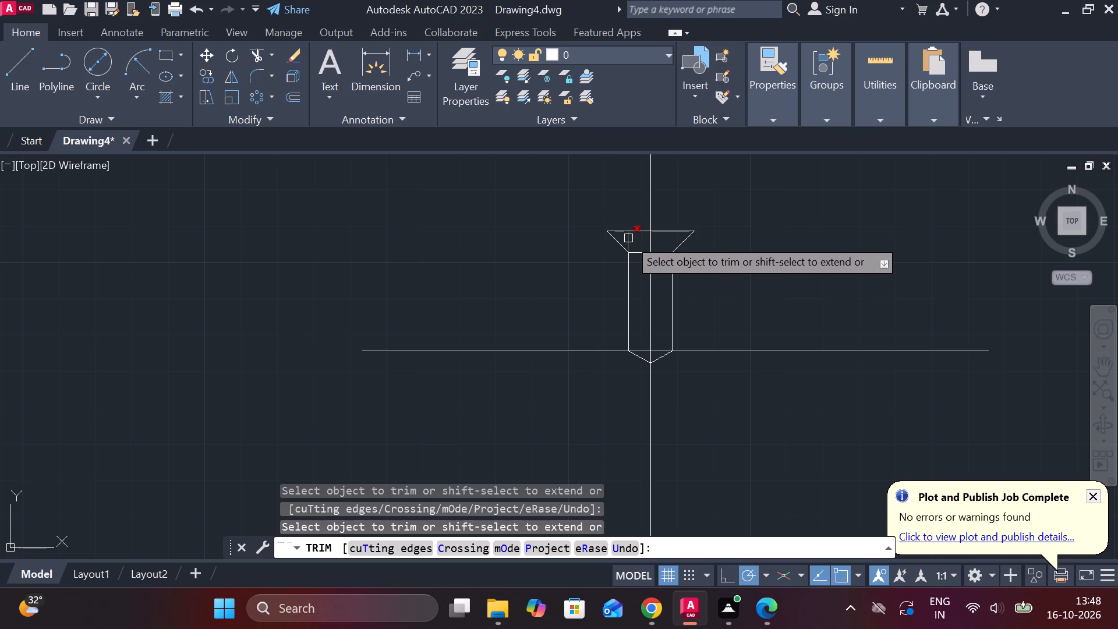
pyautogui.click(628, 238)
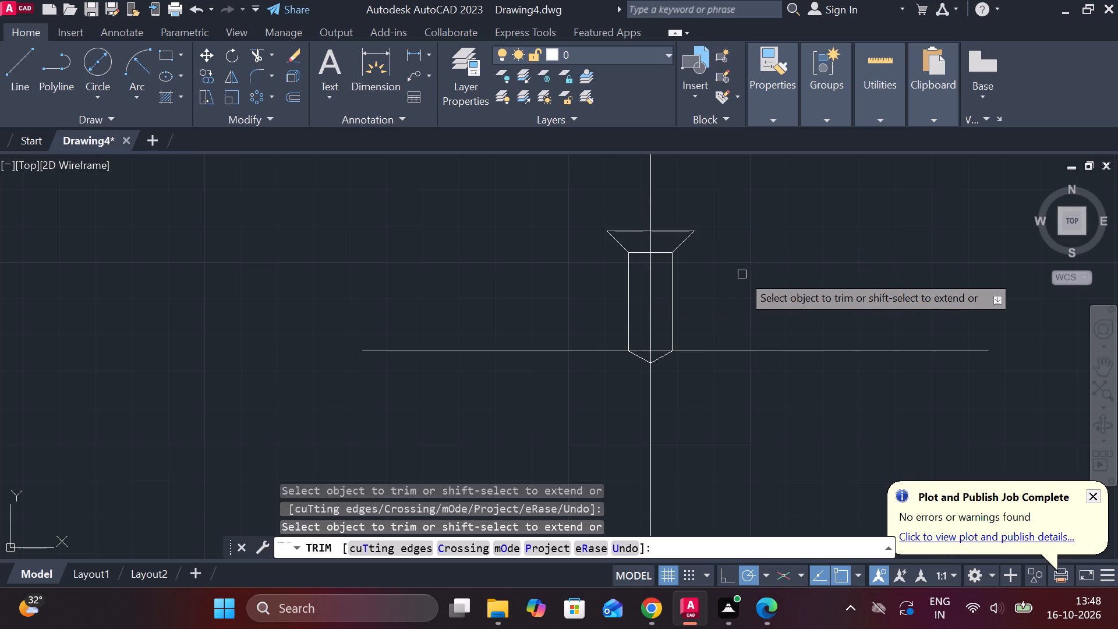
pyautogui.press('Escape')
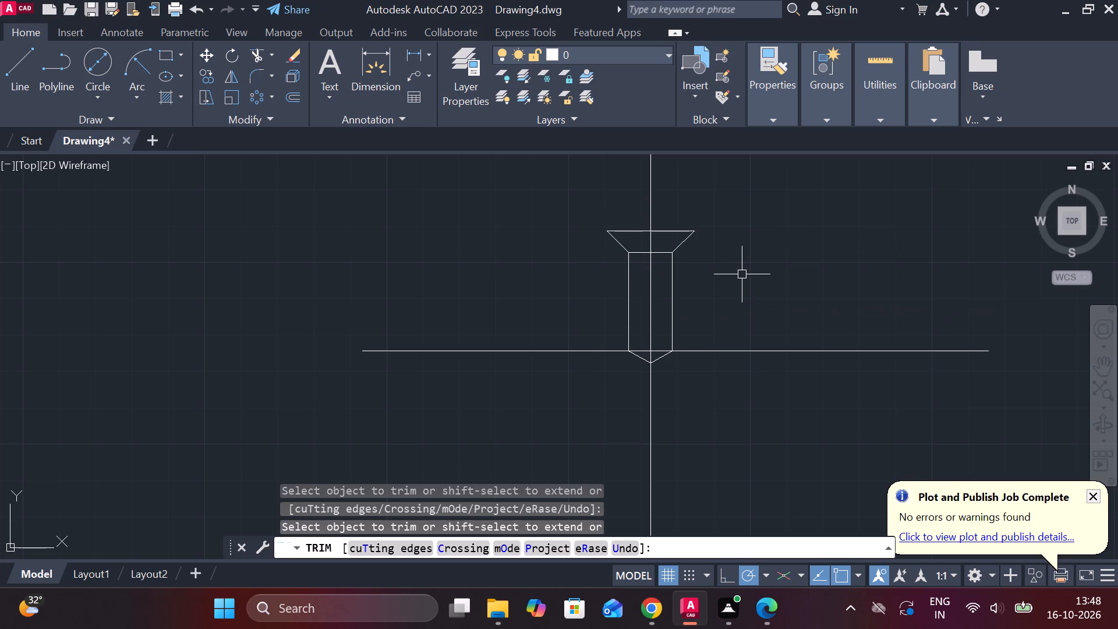
# Copy the hole's right vertical side, using its midpoint as the base point.
pyautogui.click(674, 295)
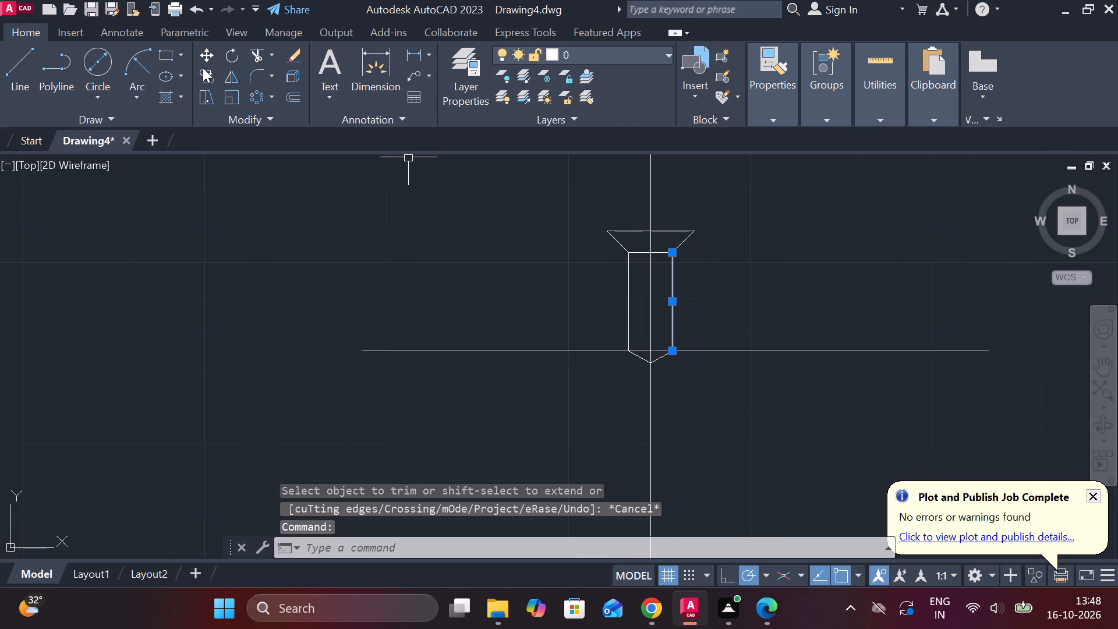
pyautogui.click(211, 76)
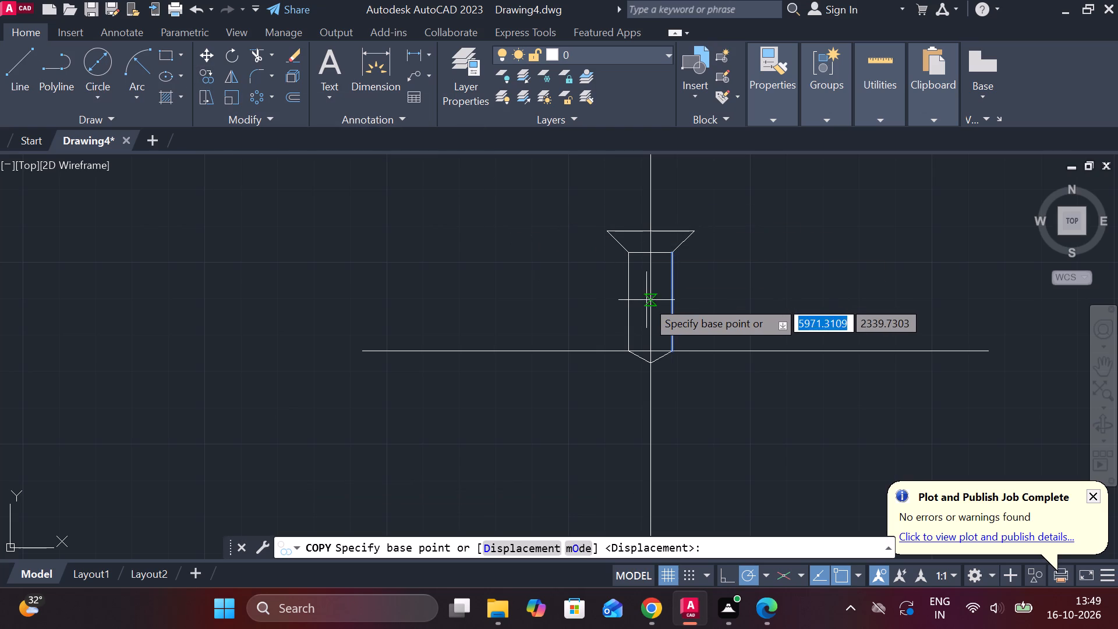
pyautogui.click(672, 302)
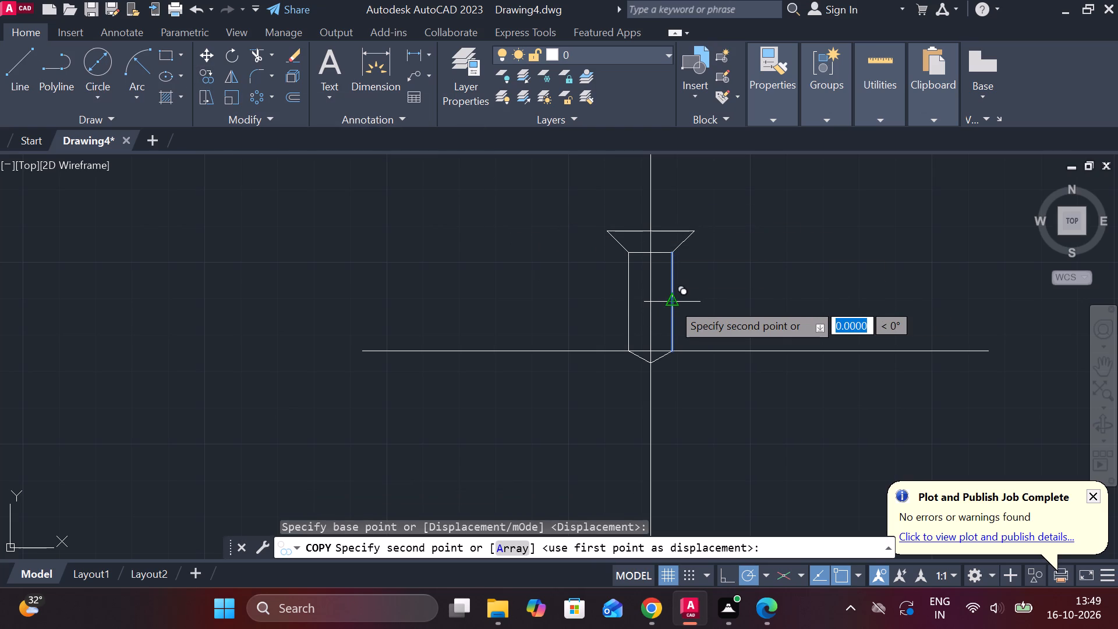
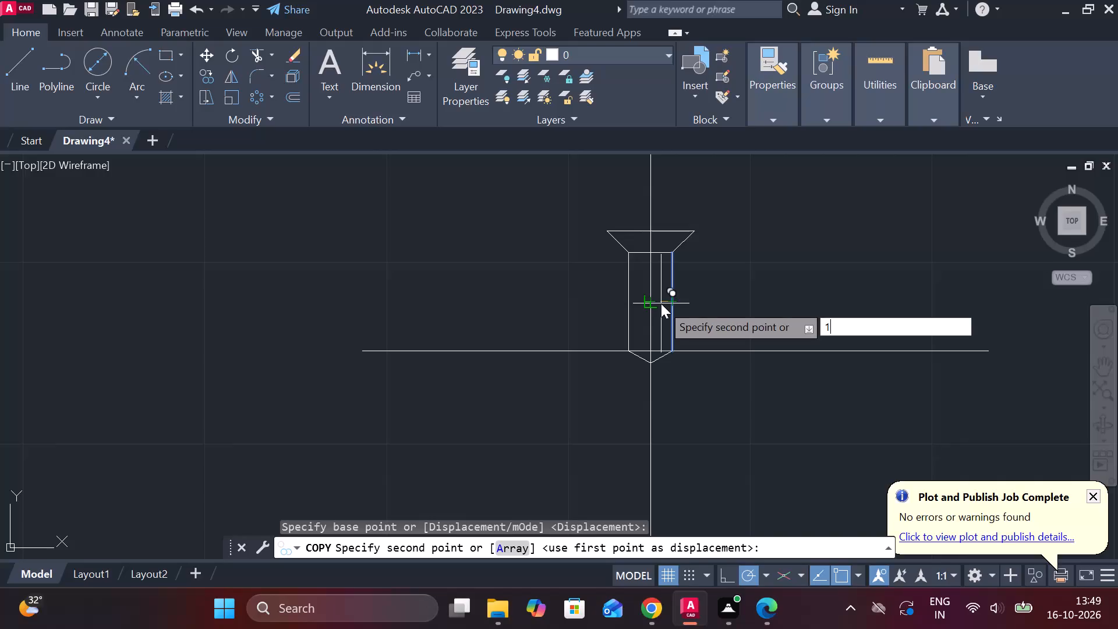
# Place the copy of the hole's right side 1 unit inward from the original.
pyautogui.press('Return')
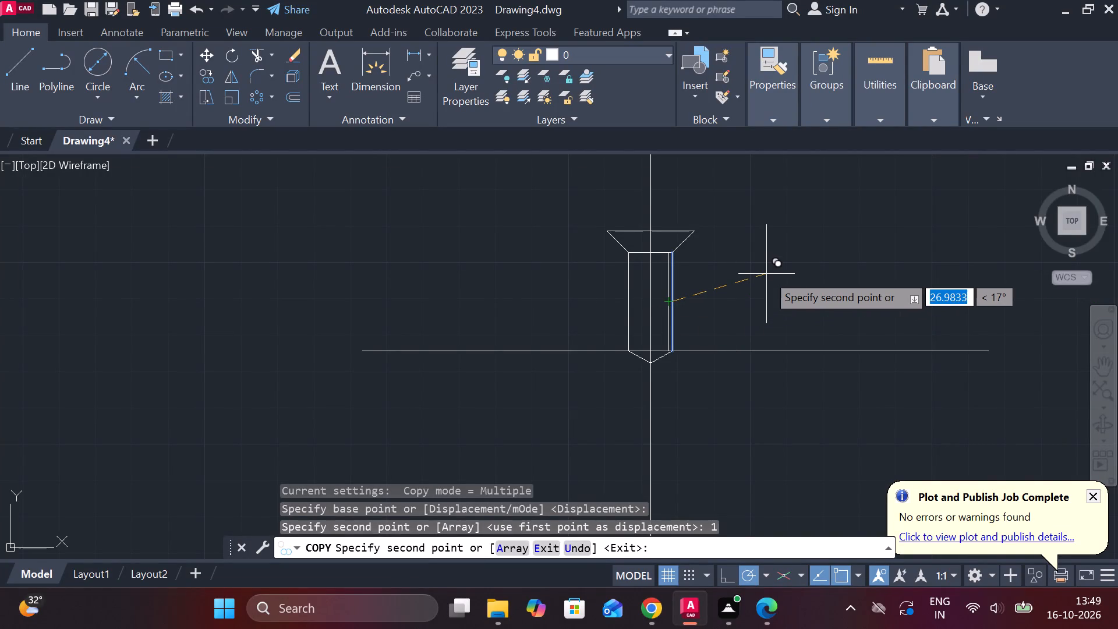
pyautogui.press('Escape')
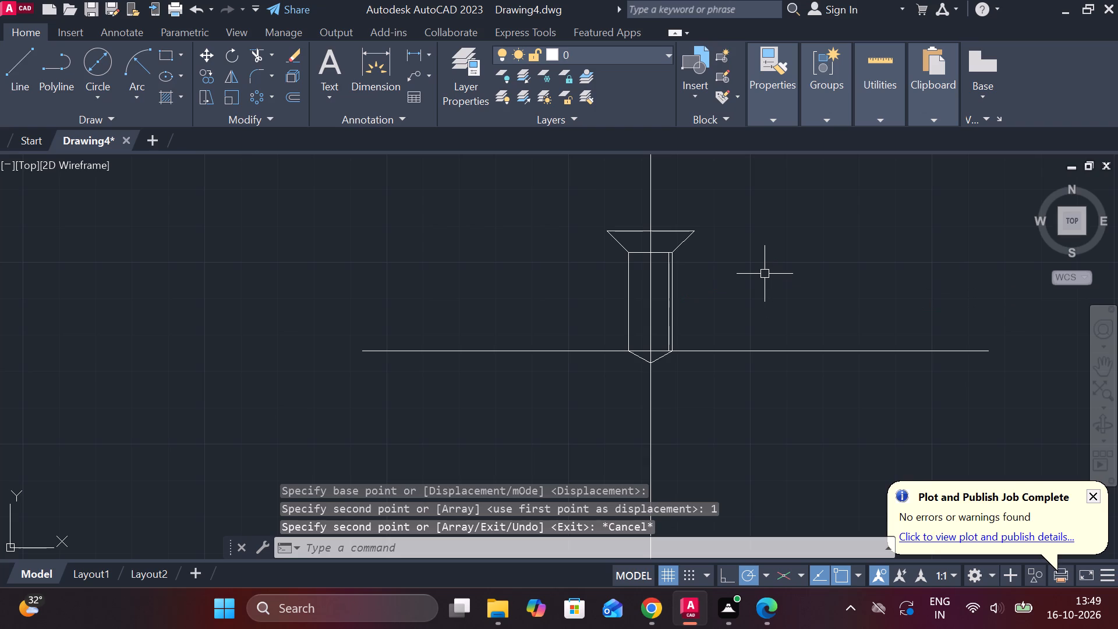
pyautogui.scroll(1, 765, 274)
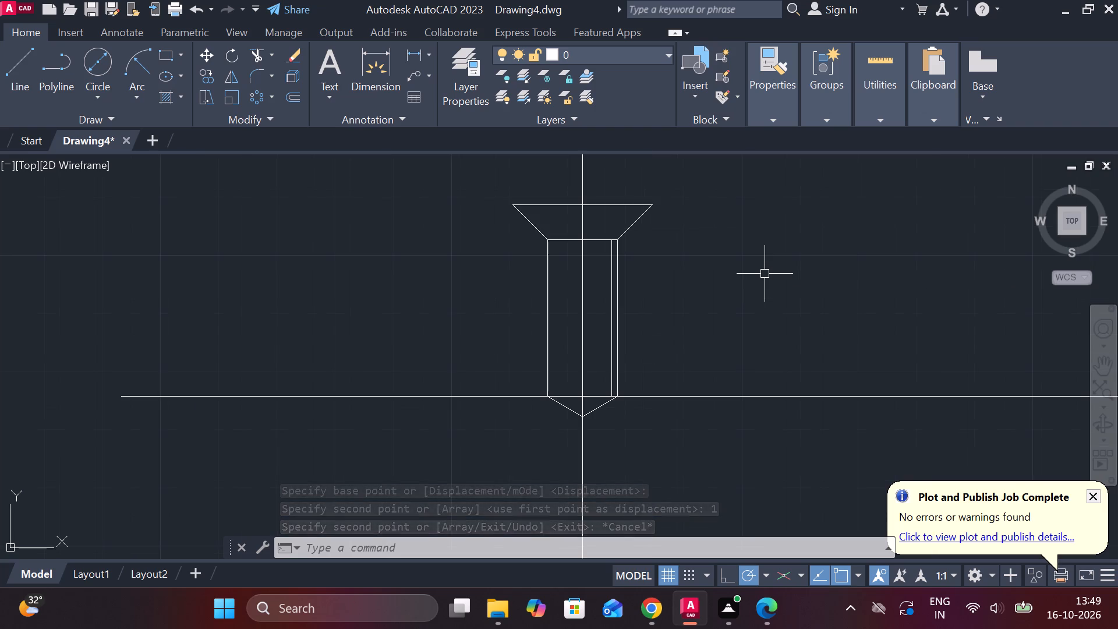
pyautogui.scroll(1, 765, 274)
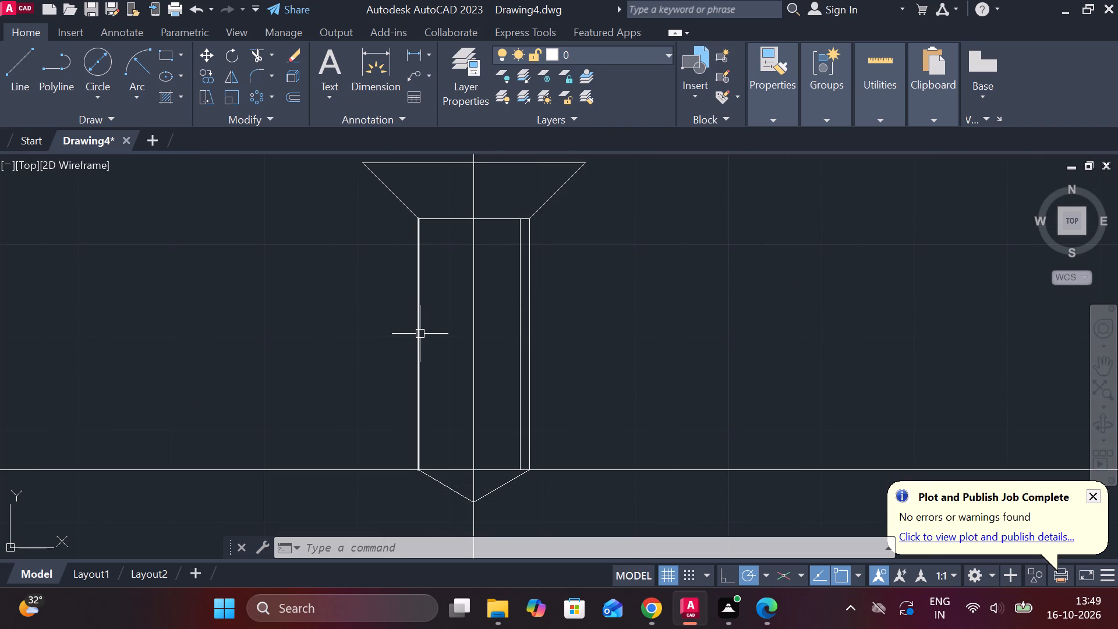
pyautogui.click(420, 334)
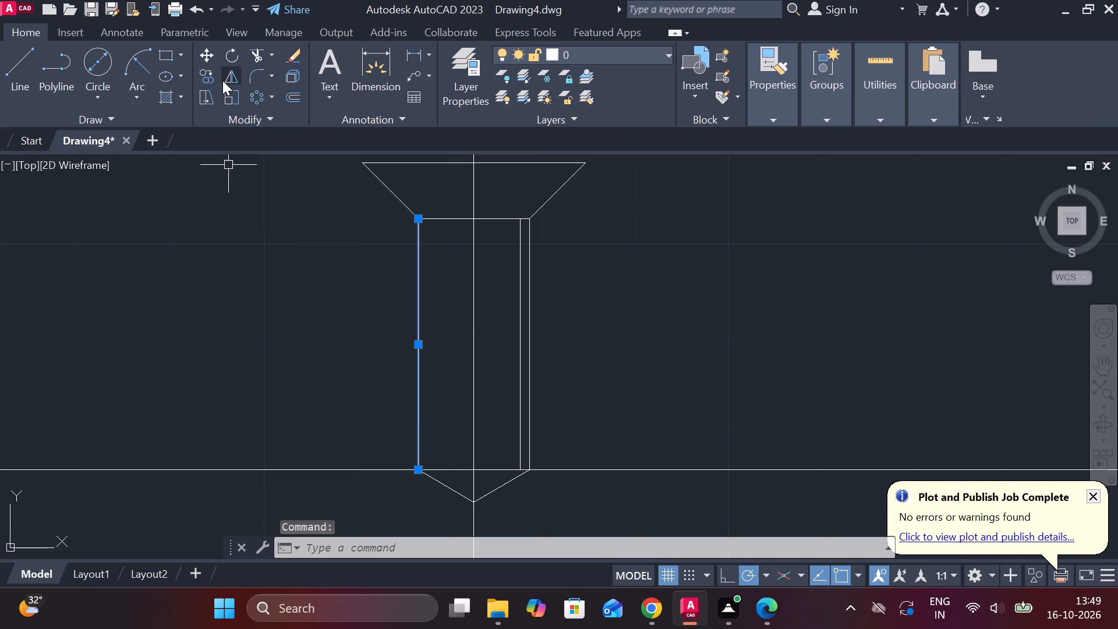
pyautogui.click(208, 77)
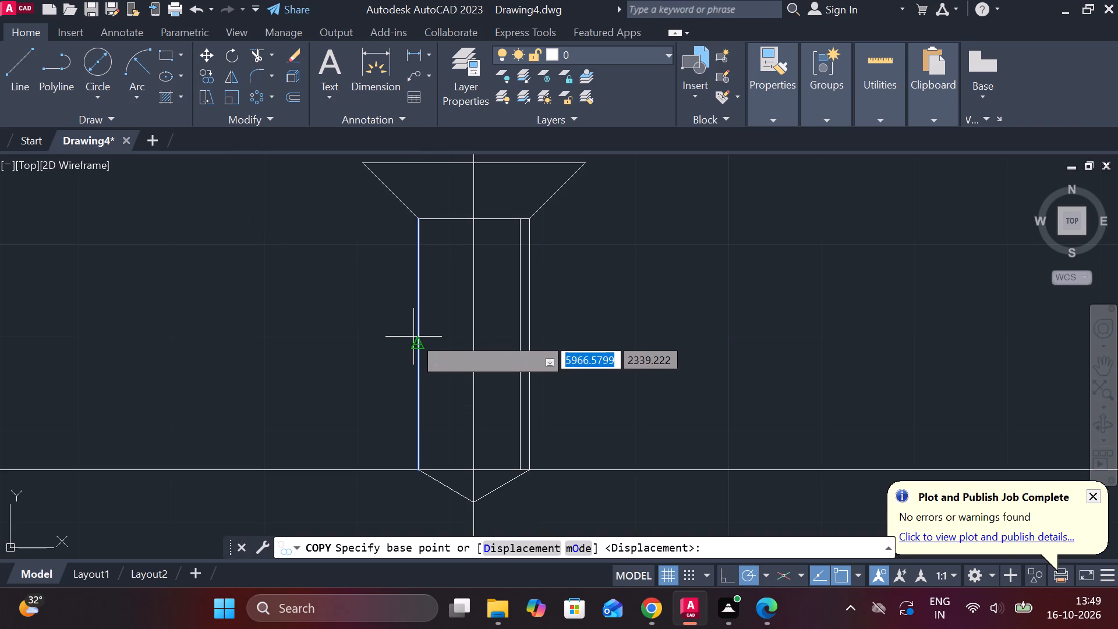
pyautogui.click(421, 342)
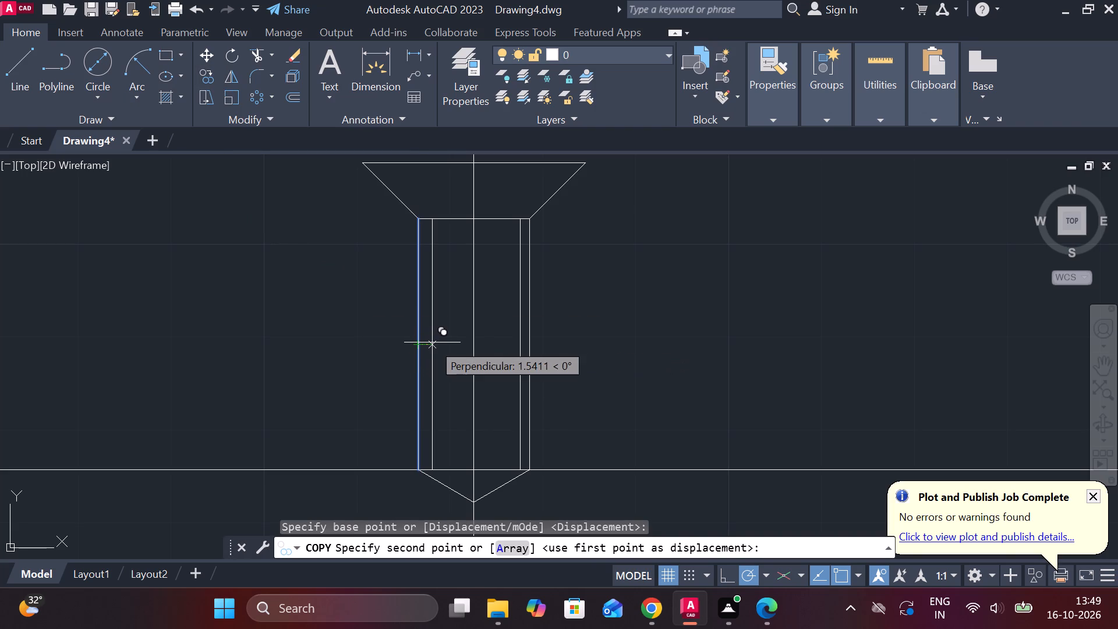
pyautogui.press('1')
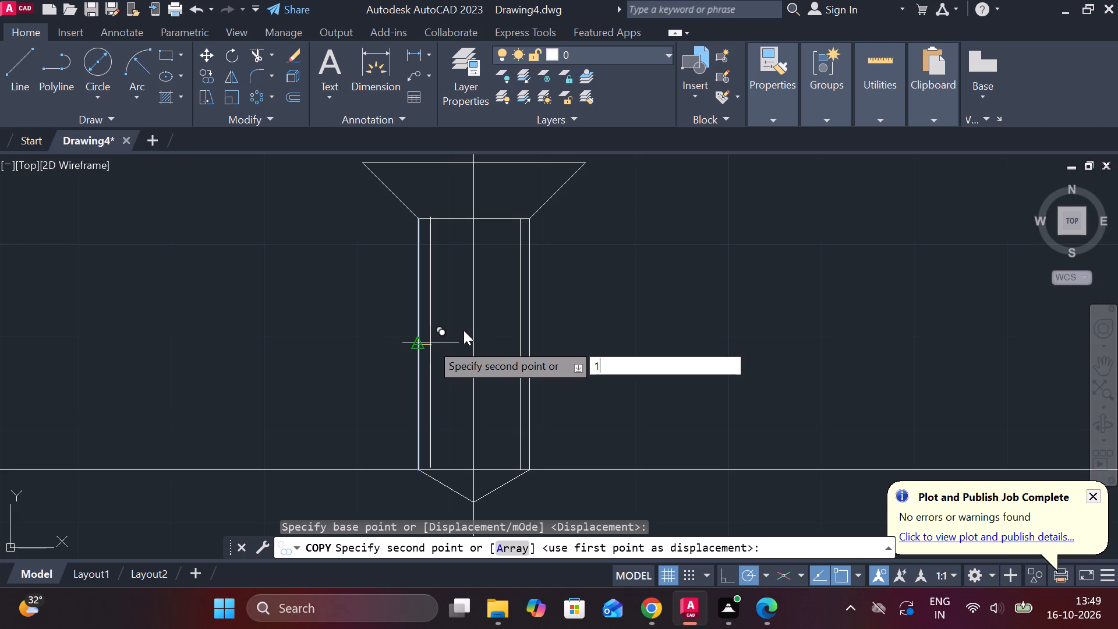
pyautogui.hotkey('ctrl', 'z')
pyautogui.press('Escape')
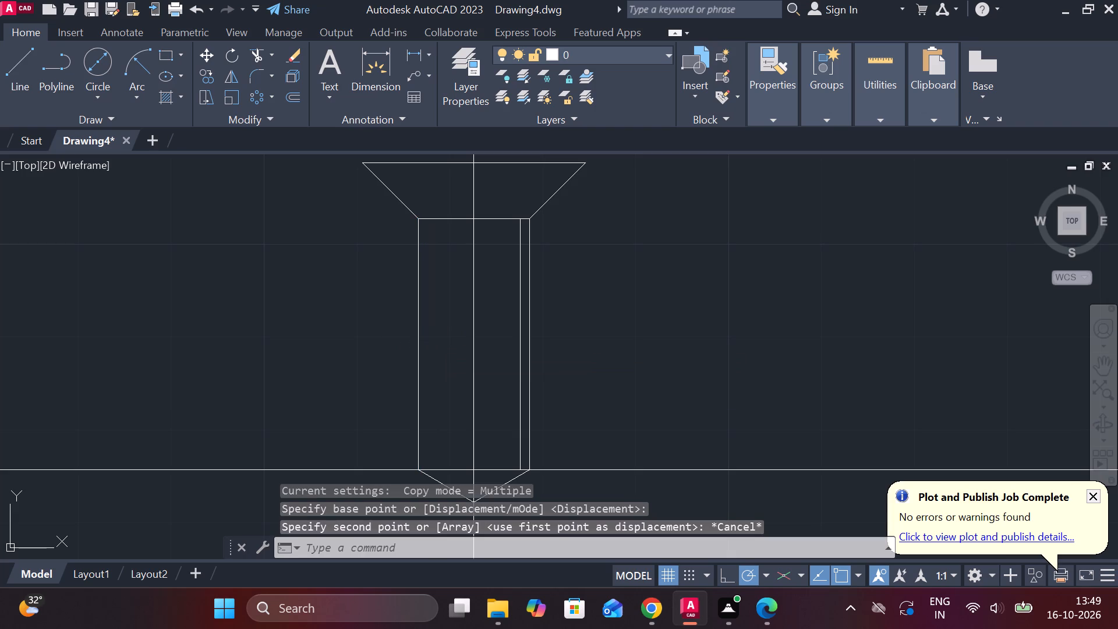
# Copy the hole's left vertical side 1 unit inward, using its midpoint as the base point.
pyautogui.click(418, 342)
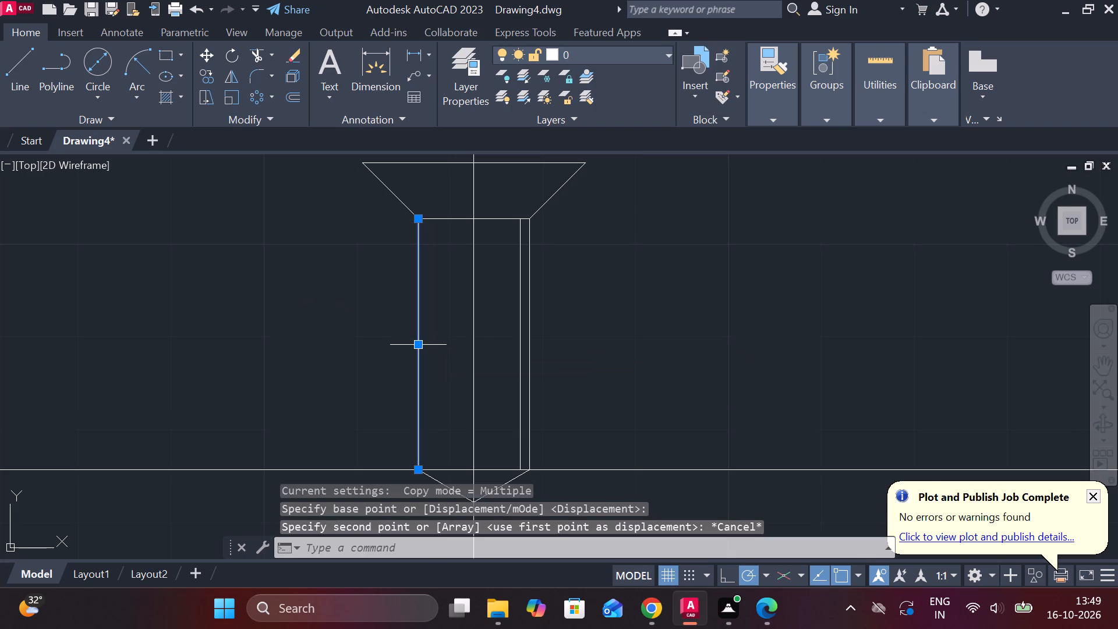
pyautogui.click(206, 75)
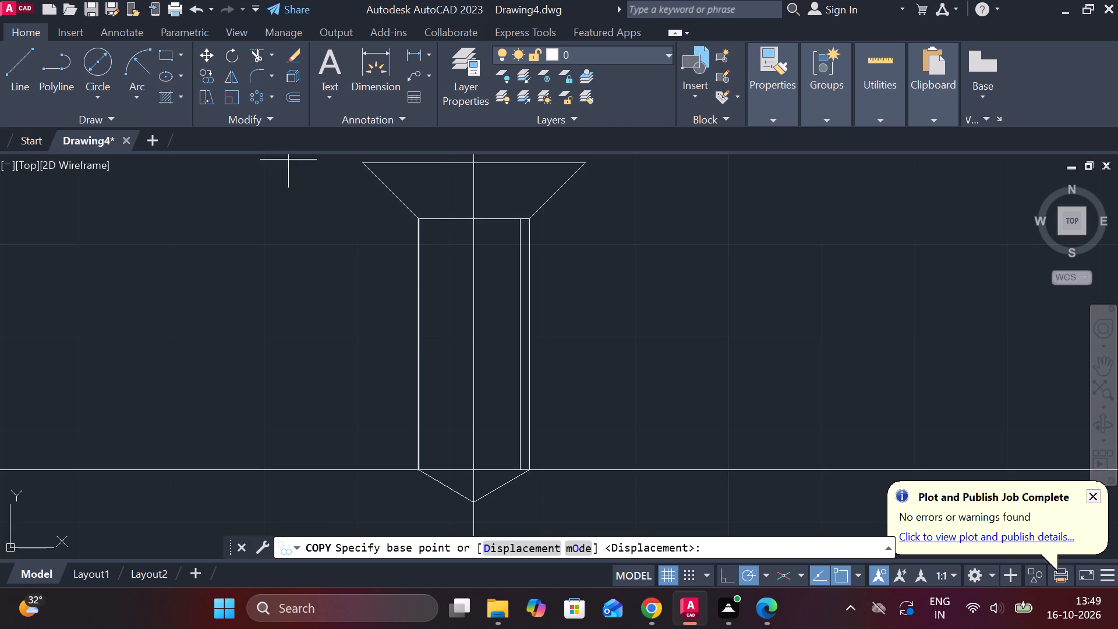
pyautogui.click(422, 341)
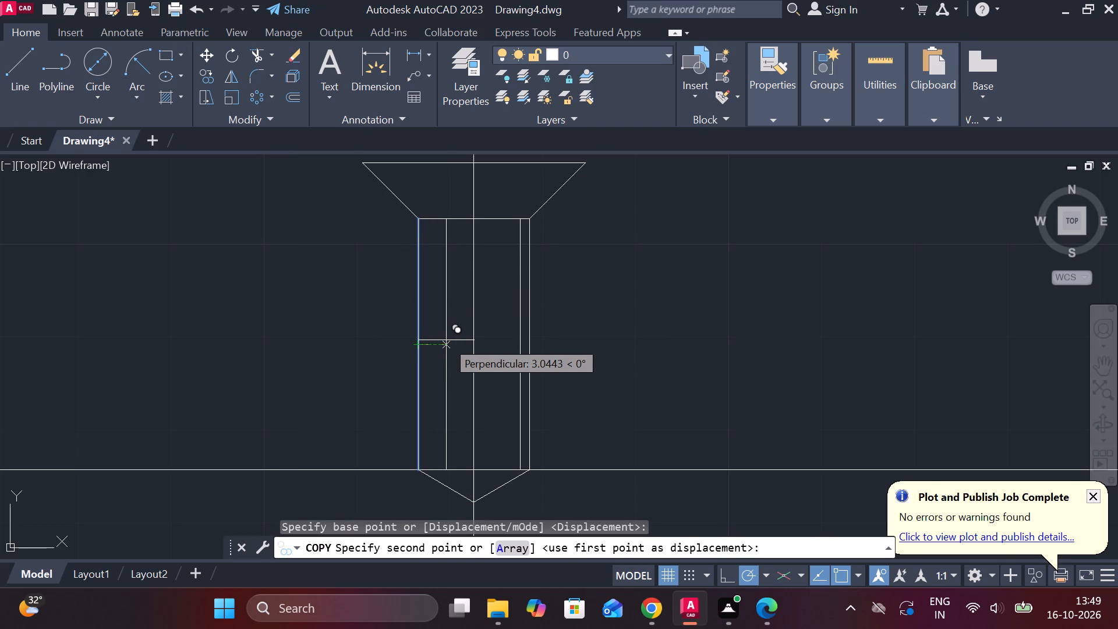
pyautogui.press('1')
pyautogui.press('Return')
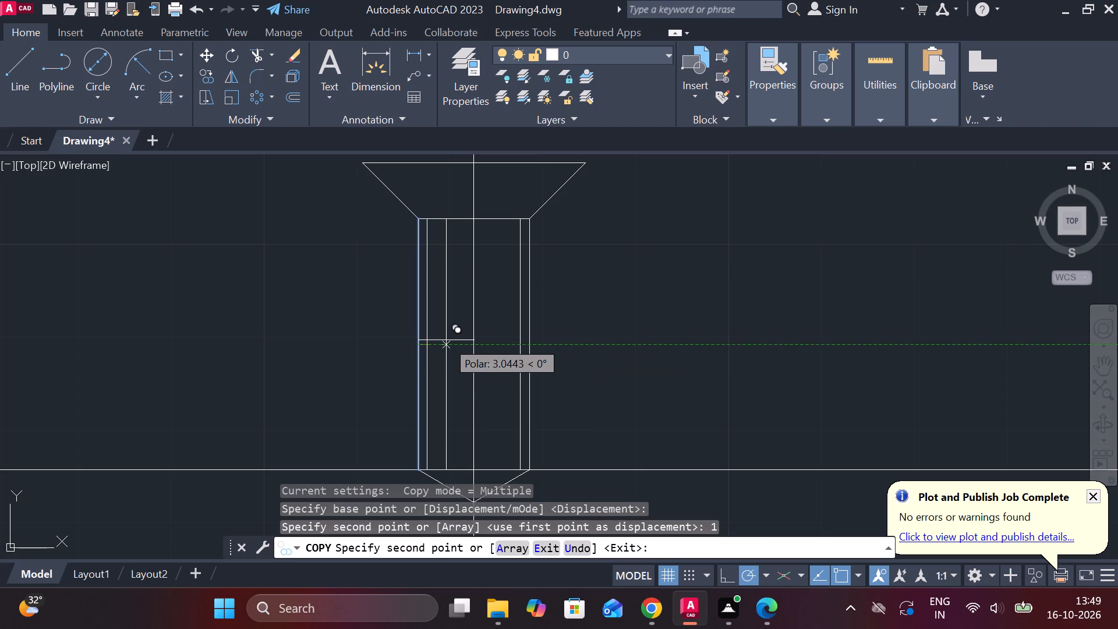
pyautogui.press('Escape')
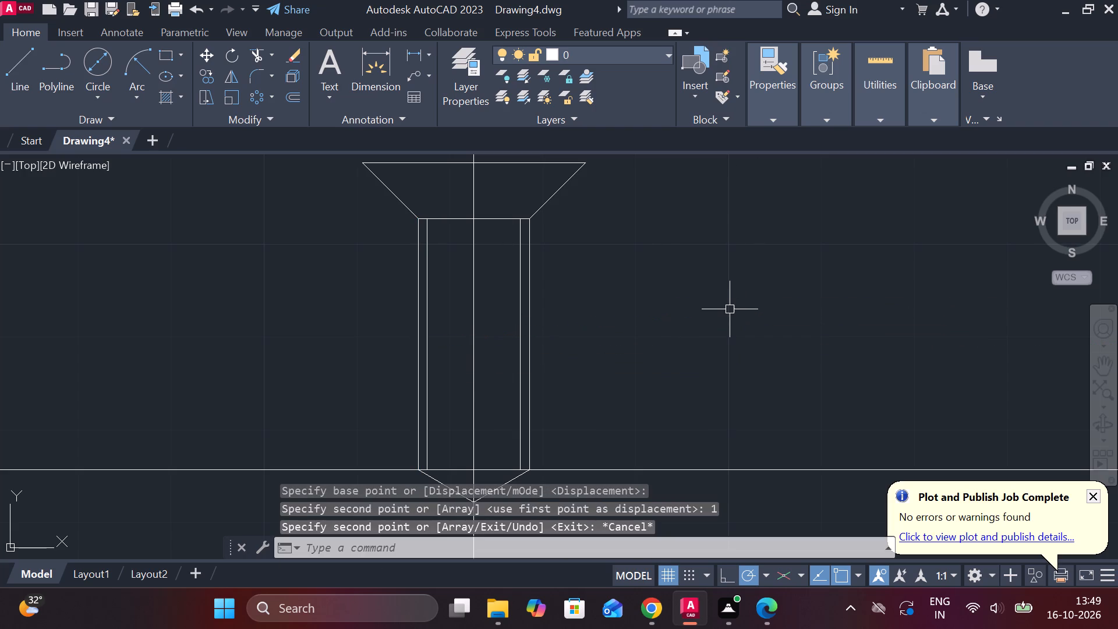
# Trim the lower horizontal line on both sides outside the hole and the middle vertical line above the countersink's top edge.
pyautogui.scroll(-3, 720, 309)
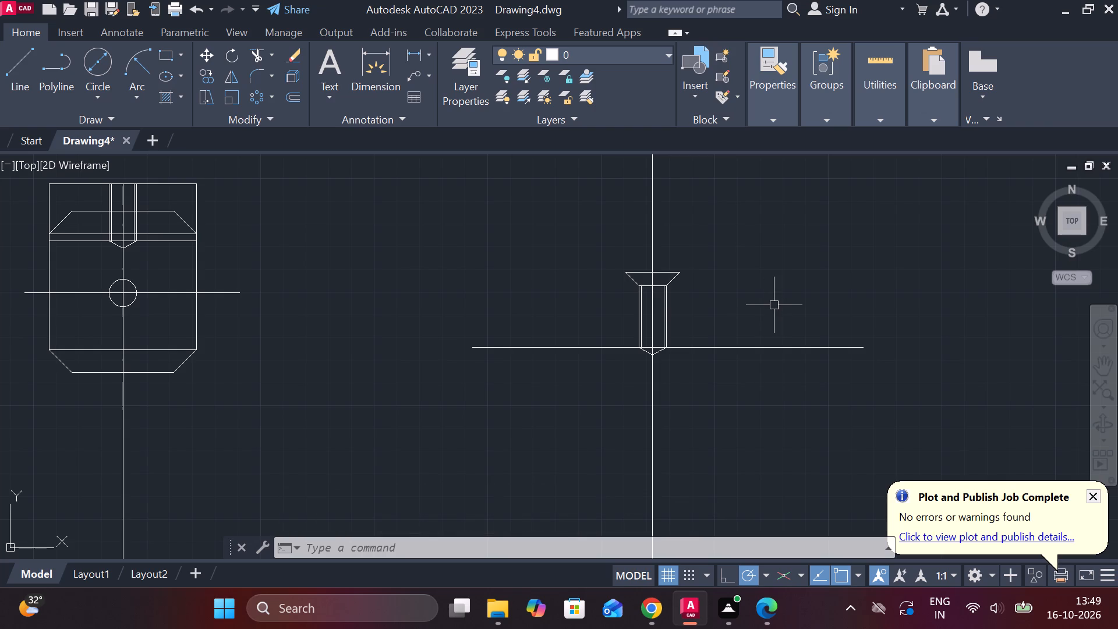
pyautogui.click(259, 56)
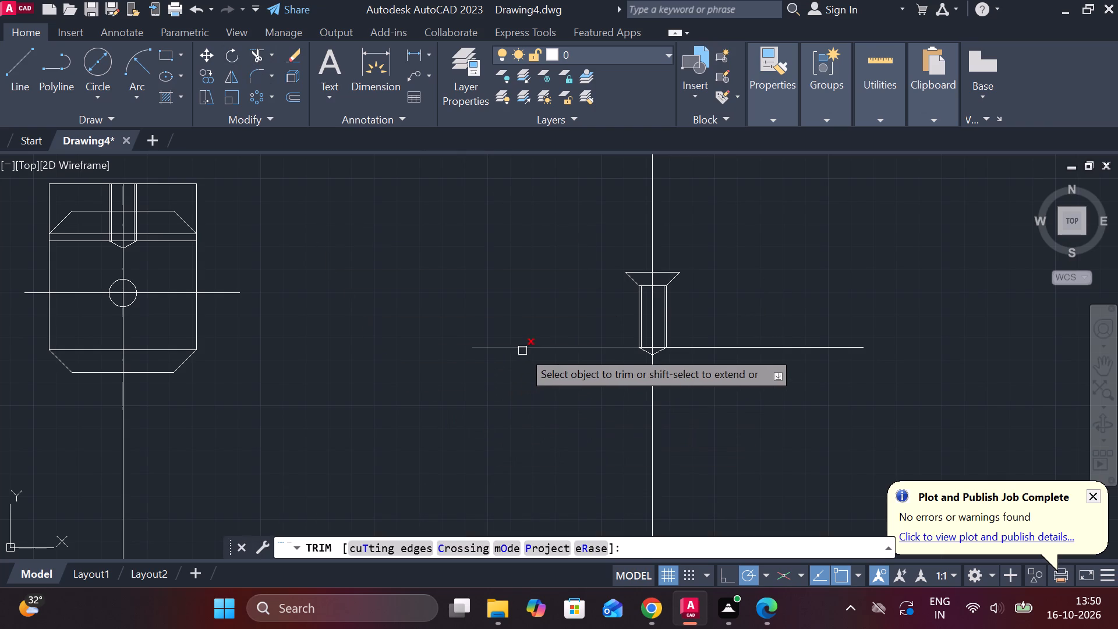
pyautogui.click(522, 351)
pyautogui.click(748, 349)
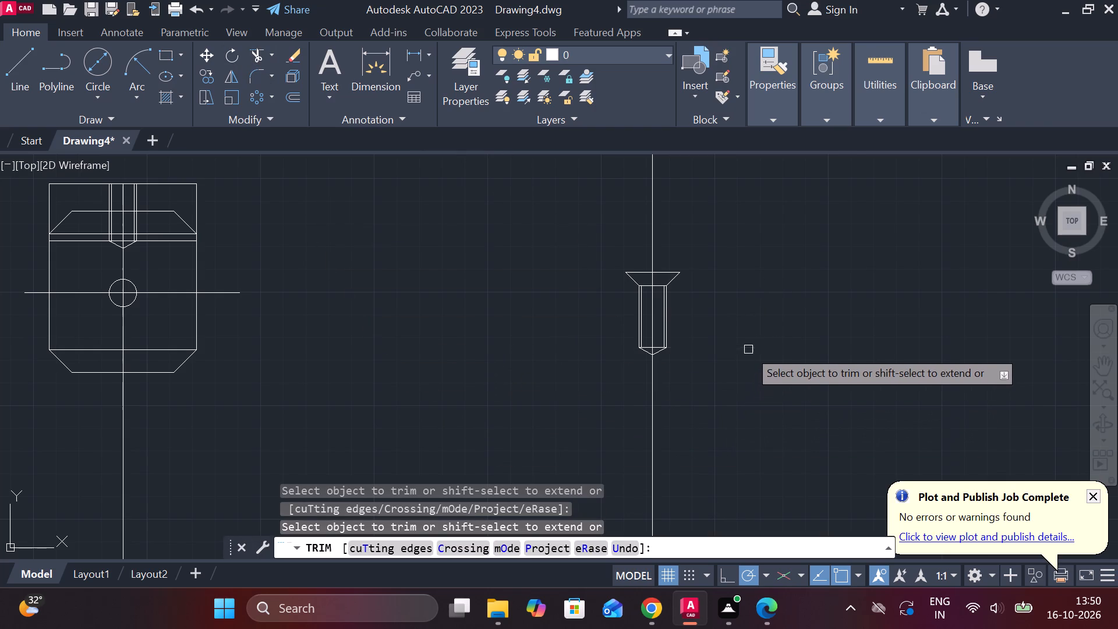
pyautogui.click(653, 225)
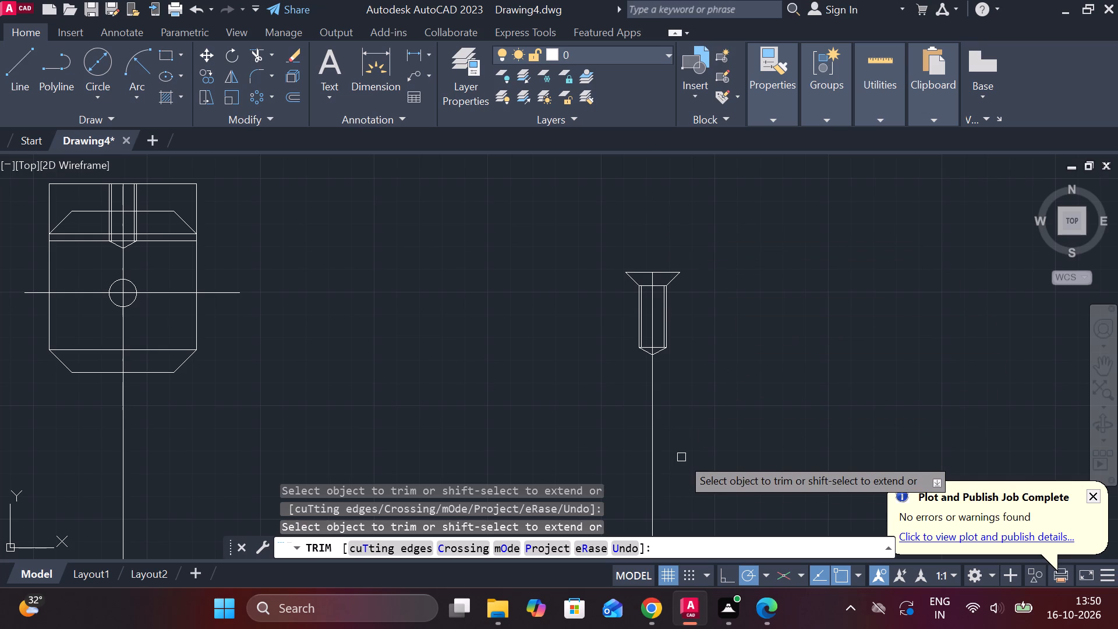
# Draw a circle of diameter 2.4 centred on the midpoint of the countersink's top edge.
pyautogui.scroll(-1, 681, 457)
pyautogui.scroll(2, 681, 457)
pyautogui.scroll(-1, 681, 457)
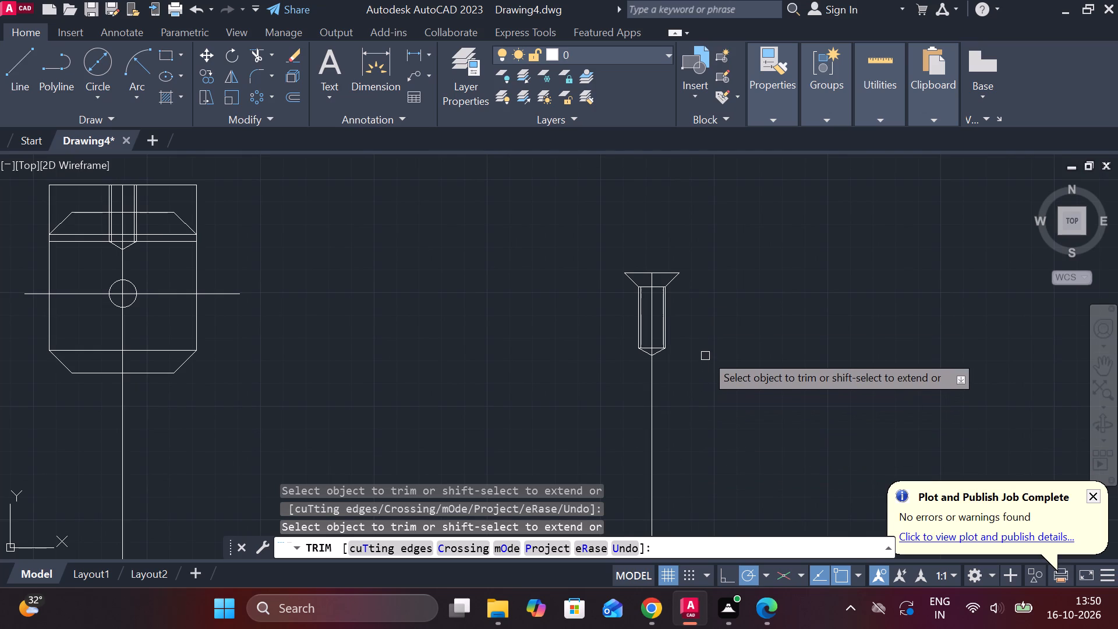
pyautogui.scroll(2, 699, 298)
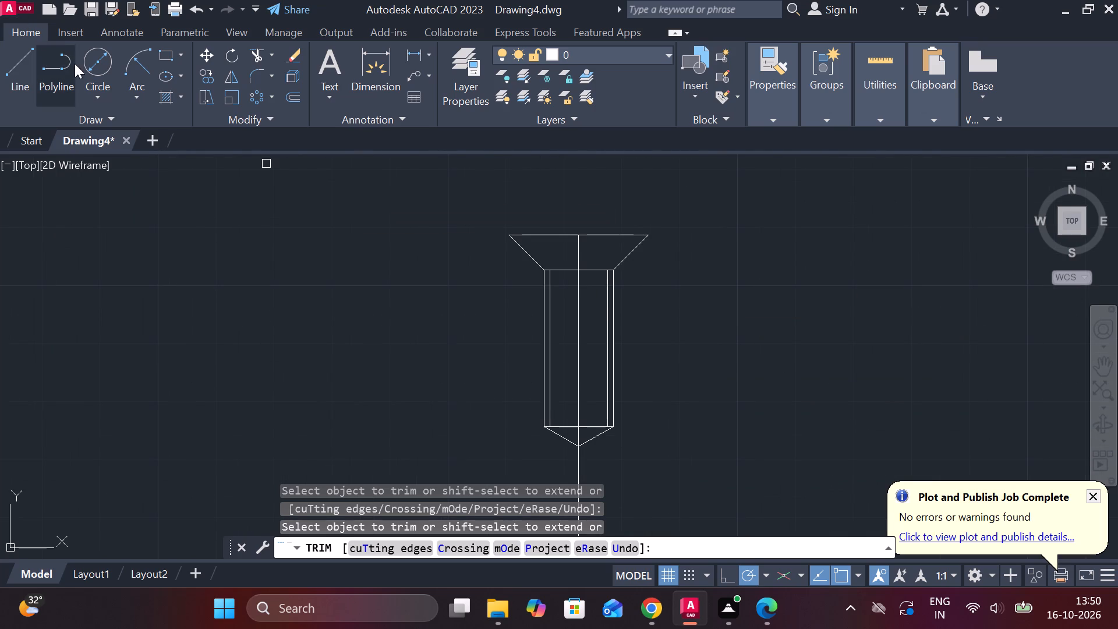
pyautogui.click(102, 72)
pyautogui.click(101, 88)
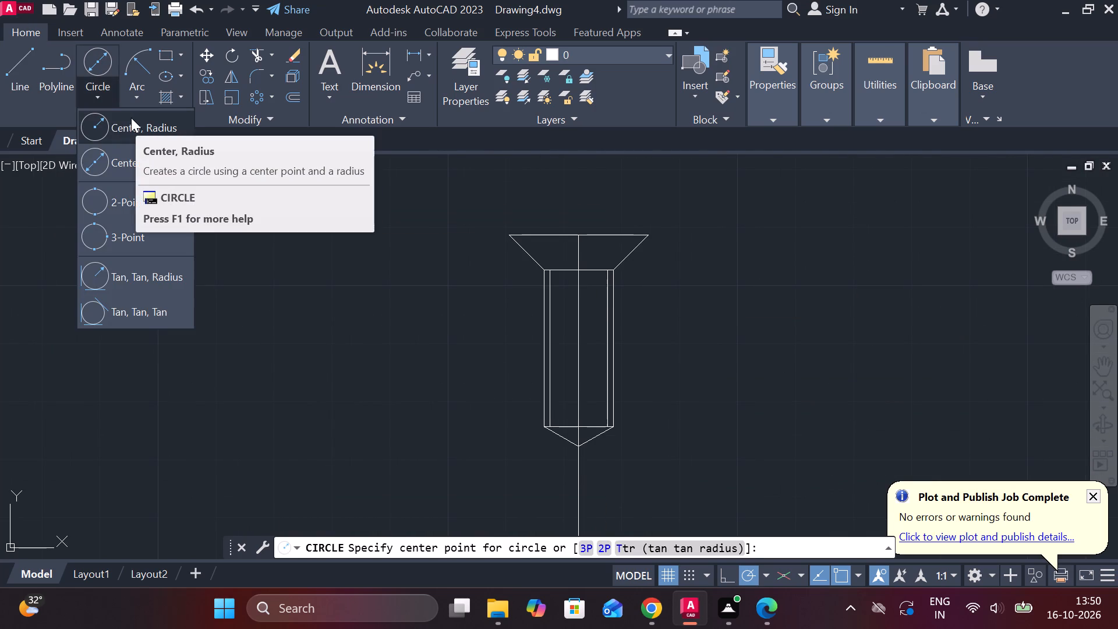
pyautogui.click(134, 162)
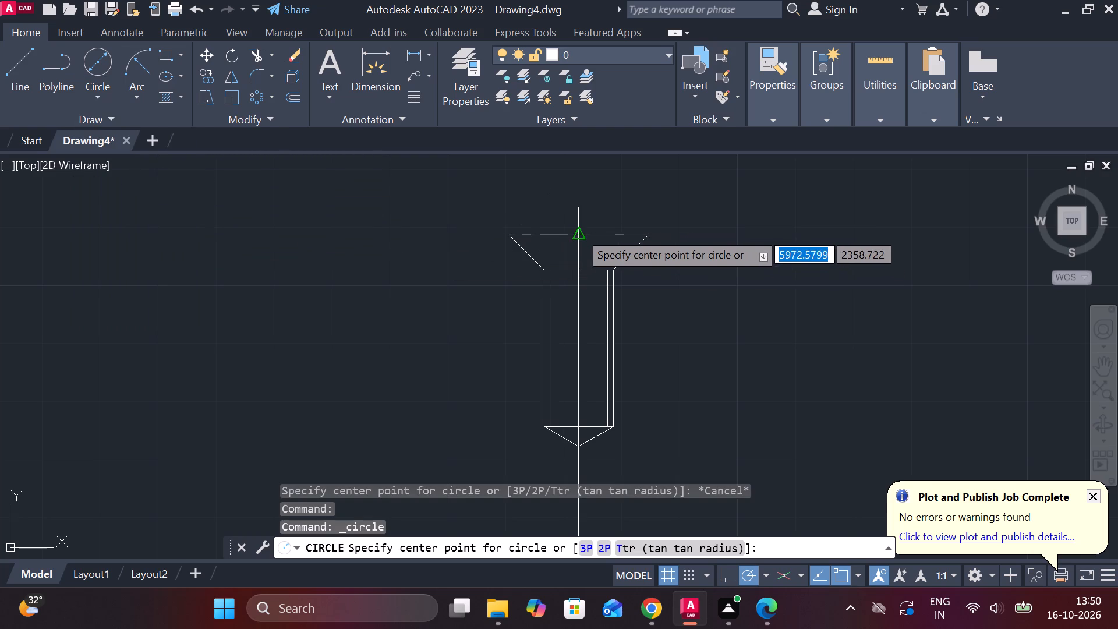
pyautogui.scroll(3, 578, 237)
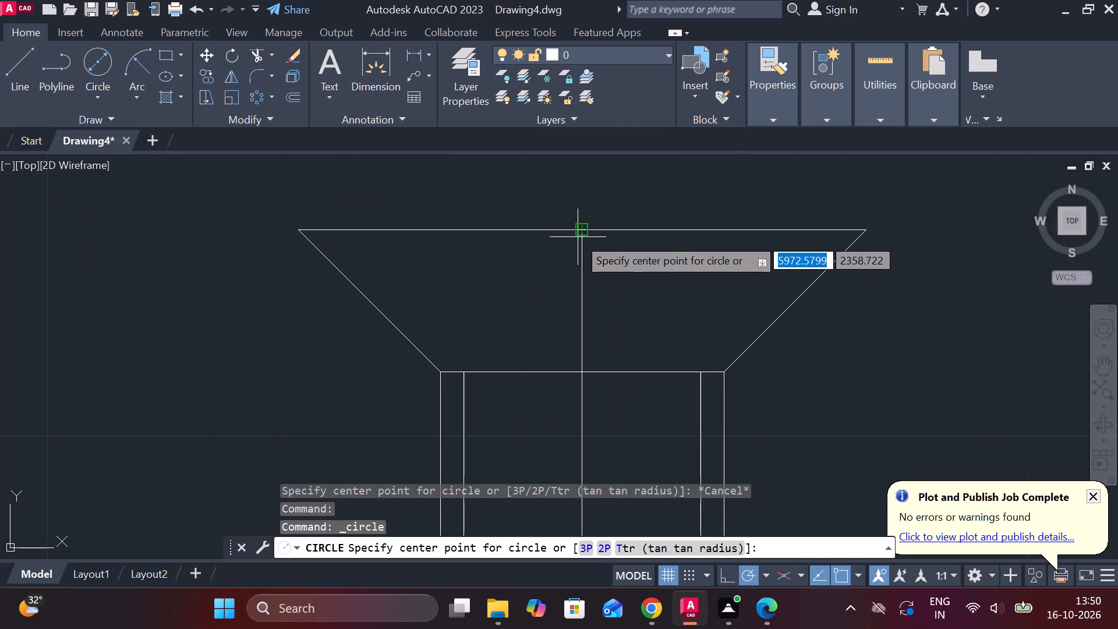
pyautogui.click(578, 232)
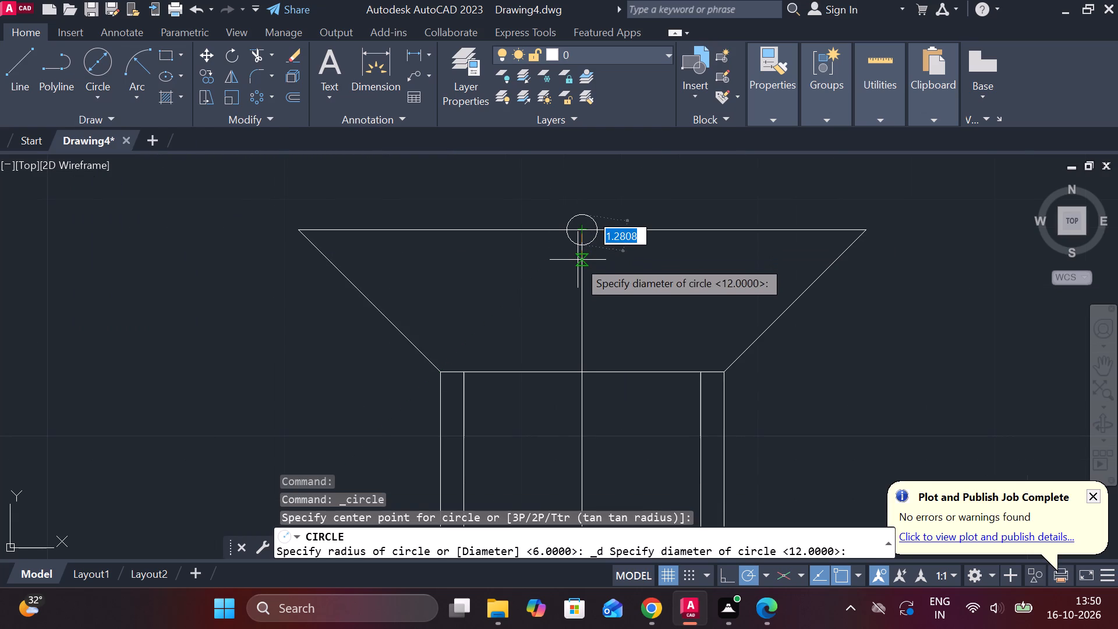
pyautogui.press('2')
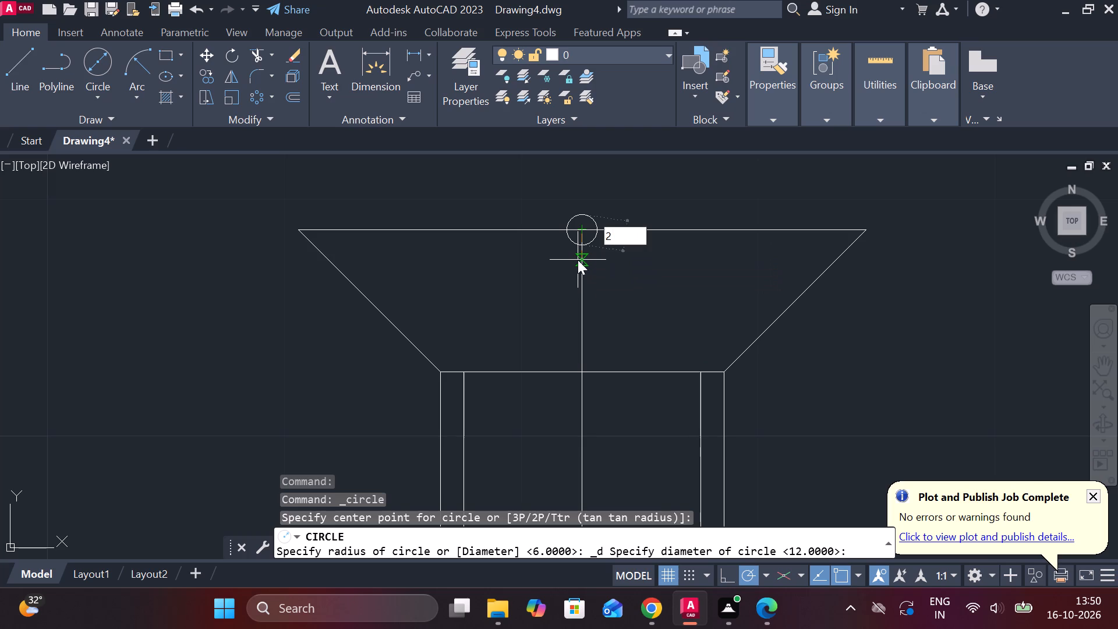
pyautogui.press('.')
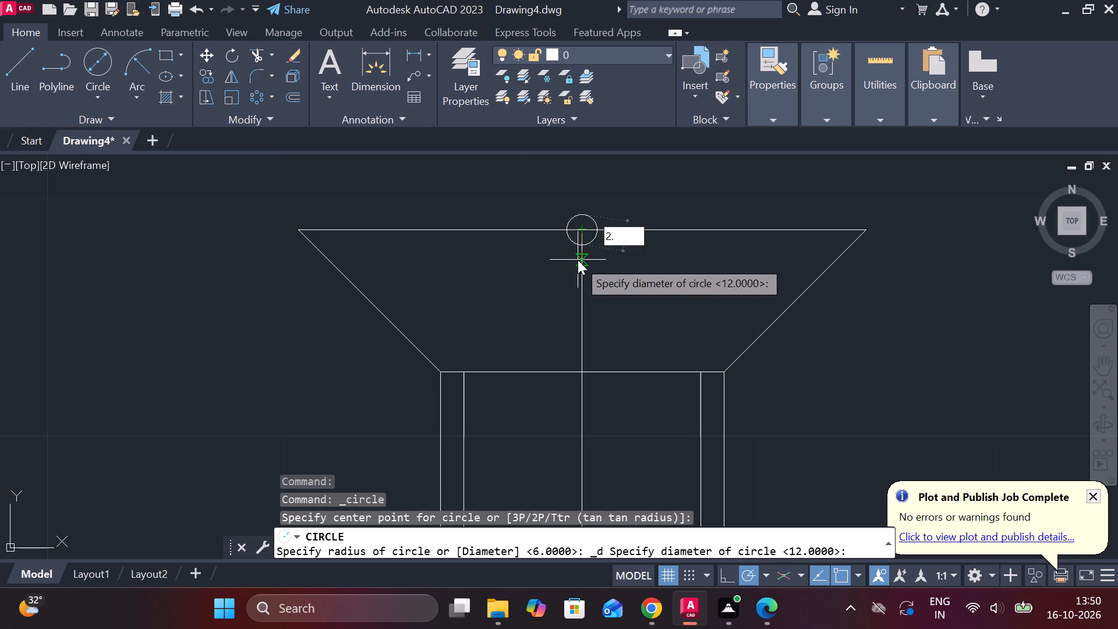
pyautogui.press('4')
pyautogui.press('Return')
# Trim the circle's upper half and the top edge and middle vertical inside it, leaving a semicircular notch in the countersink's top.
pyautogui.scroll(-1, 633, 225)
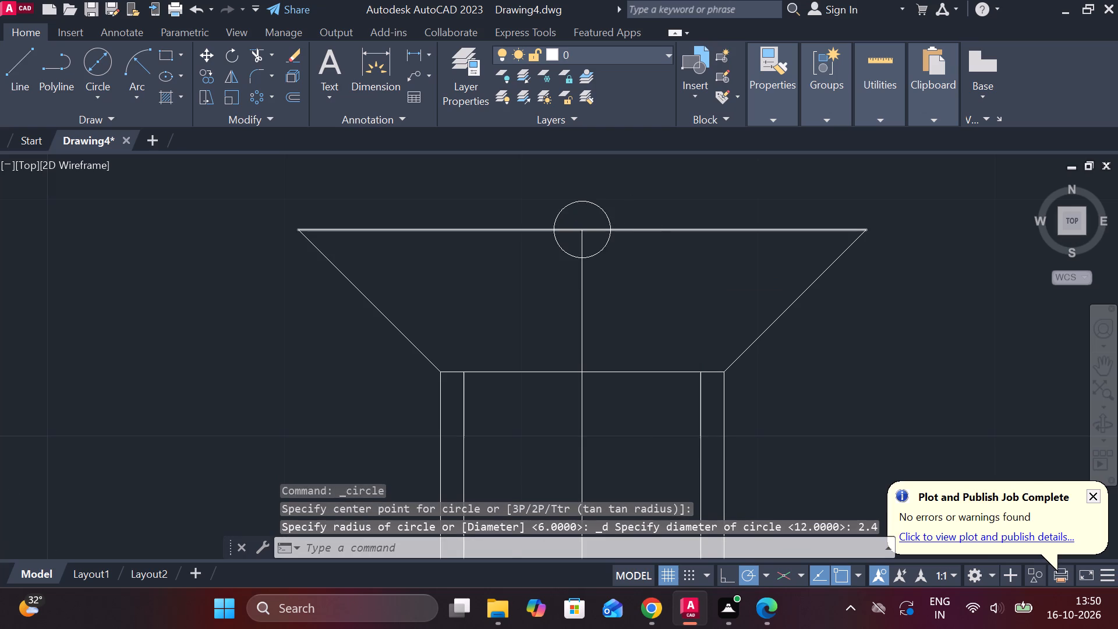
pyautogui.scroll(-1, 633, 243)
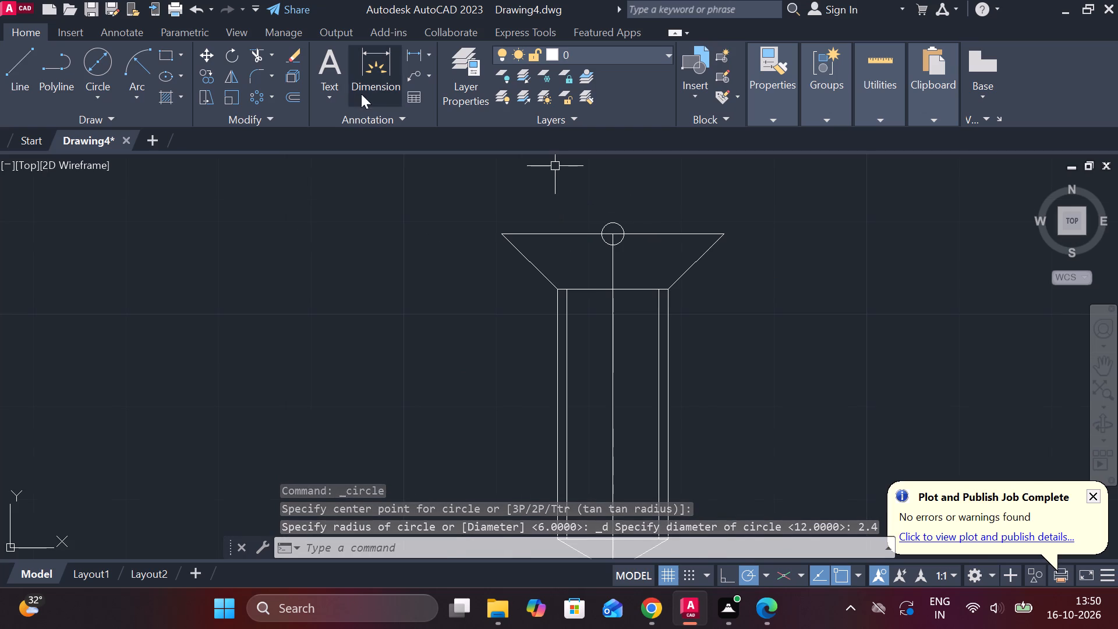
pyautogui.click(256, 51)
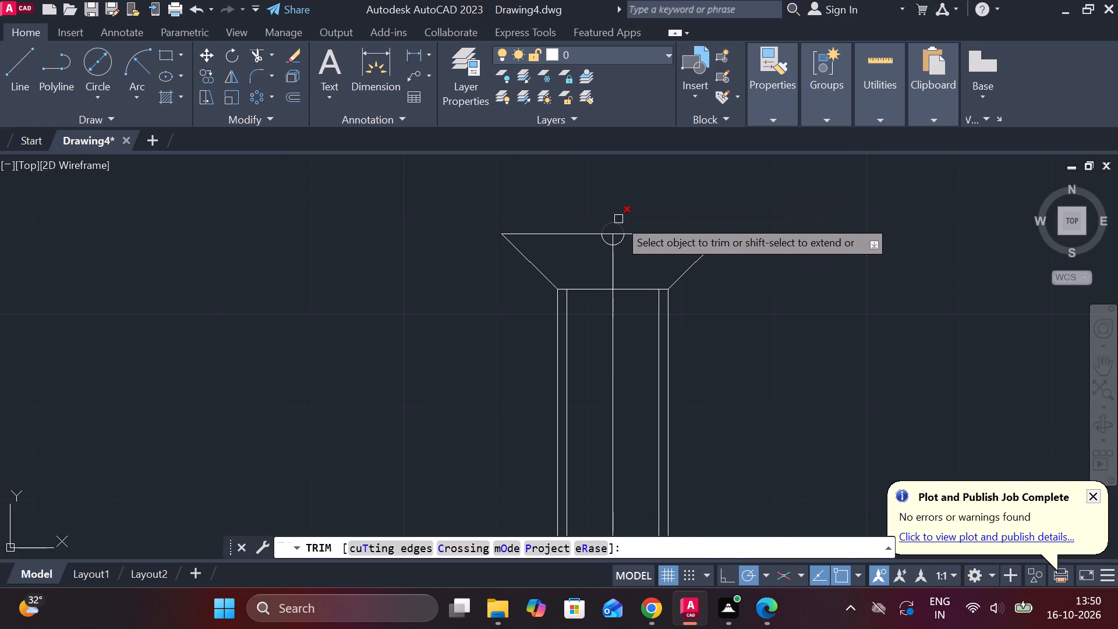
pyautogui.click(618, 220)
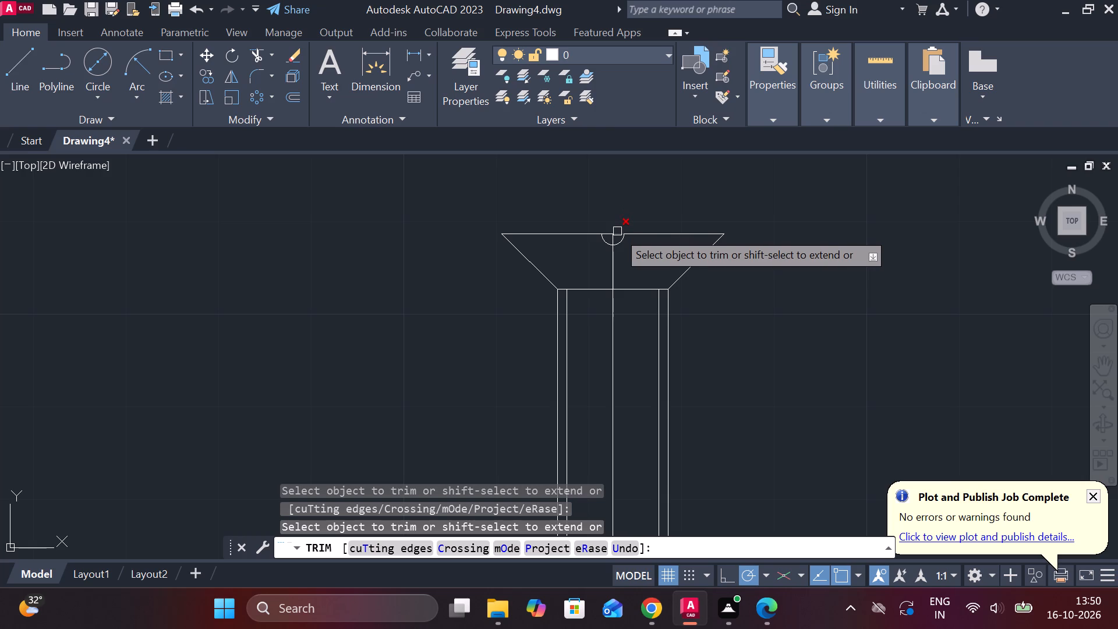
pyautogui.click(617, 231)
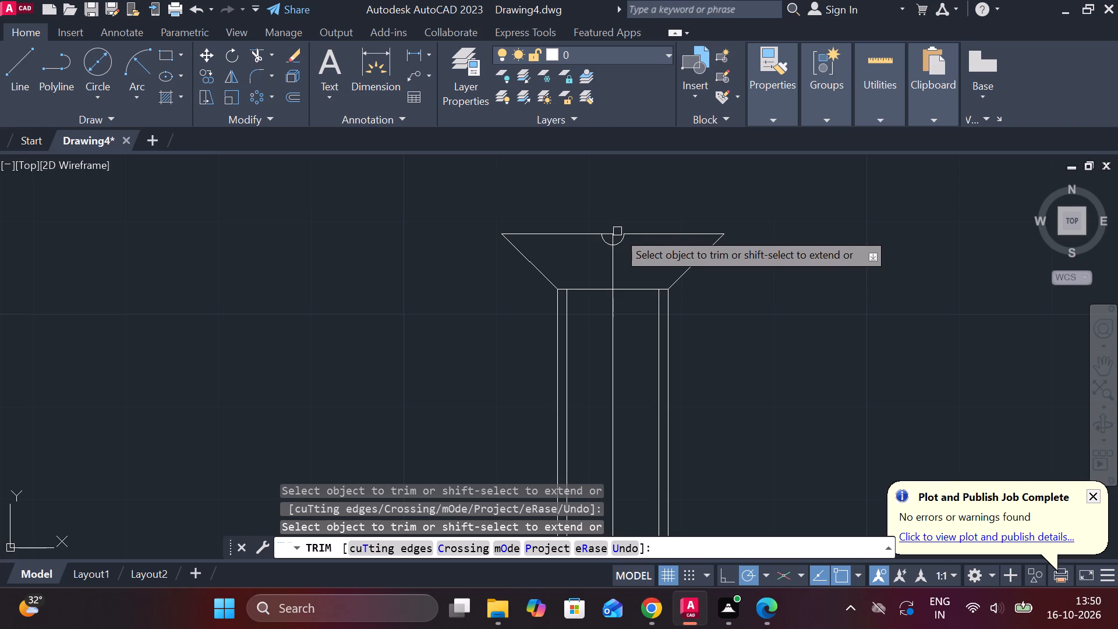
pyautogui.click(611, 234)
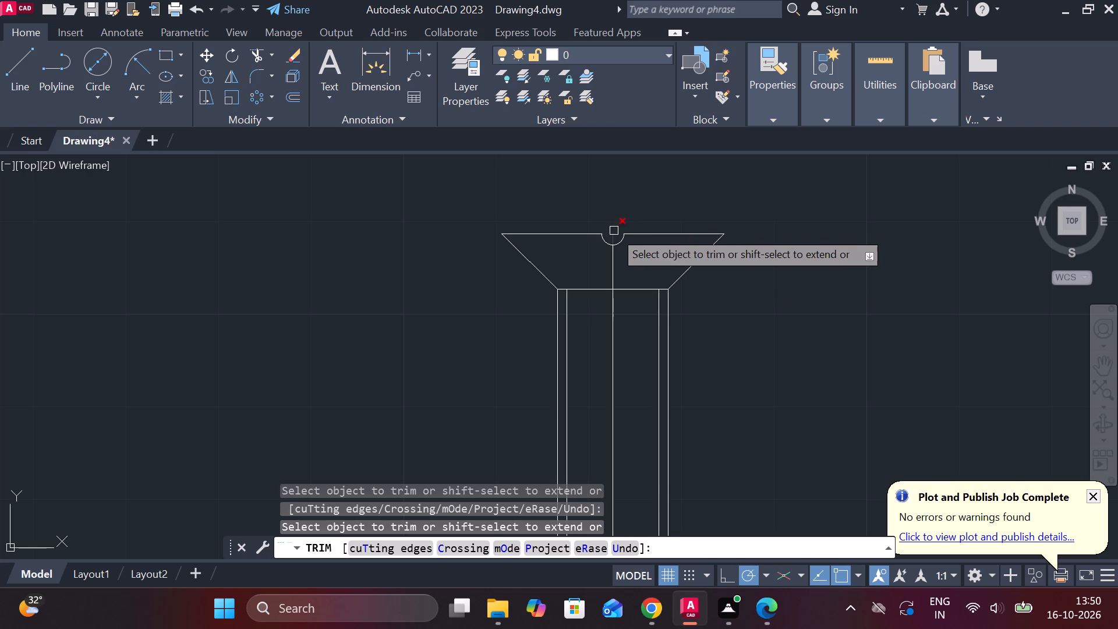
pyautogui.scroll(2, 614, 229)
pyautogui.click(615, 243)
pyautogui.scroll(-1, 615, 243)
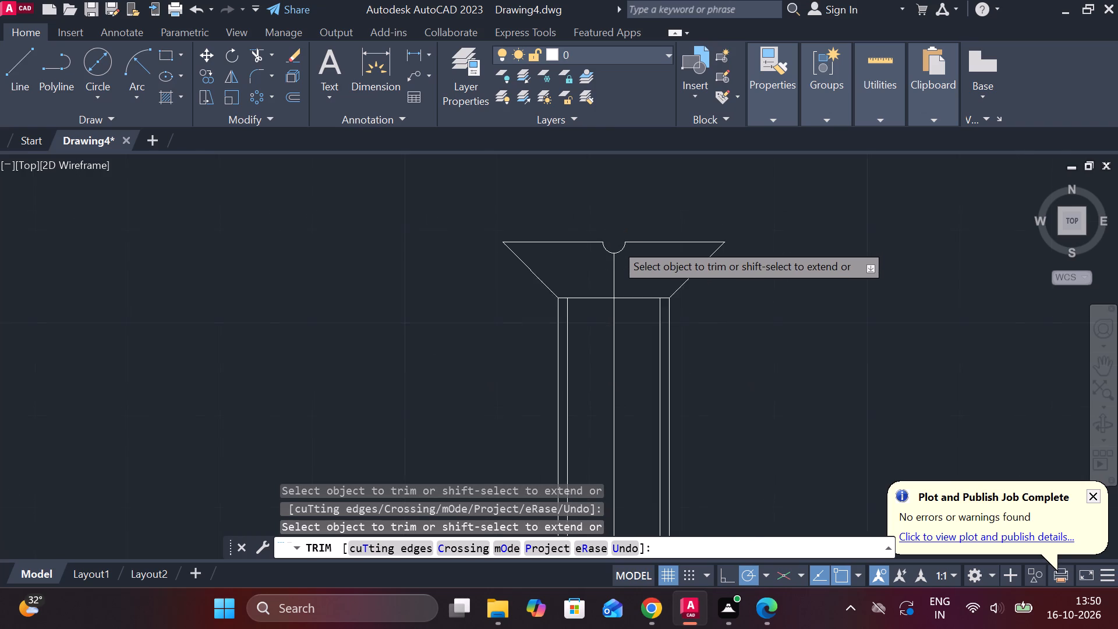
# Draw a circle of diameter 24 centred on the middle vertical line, below the hole profile's pointed bottom.
pyautogui.scroll(-2, 615, 243)
pyautogui.scroll(-1, 693, 306)
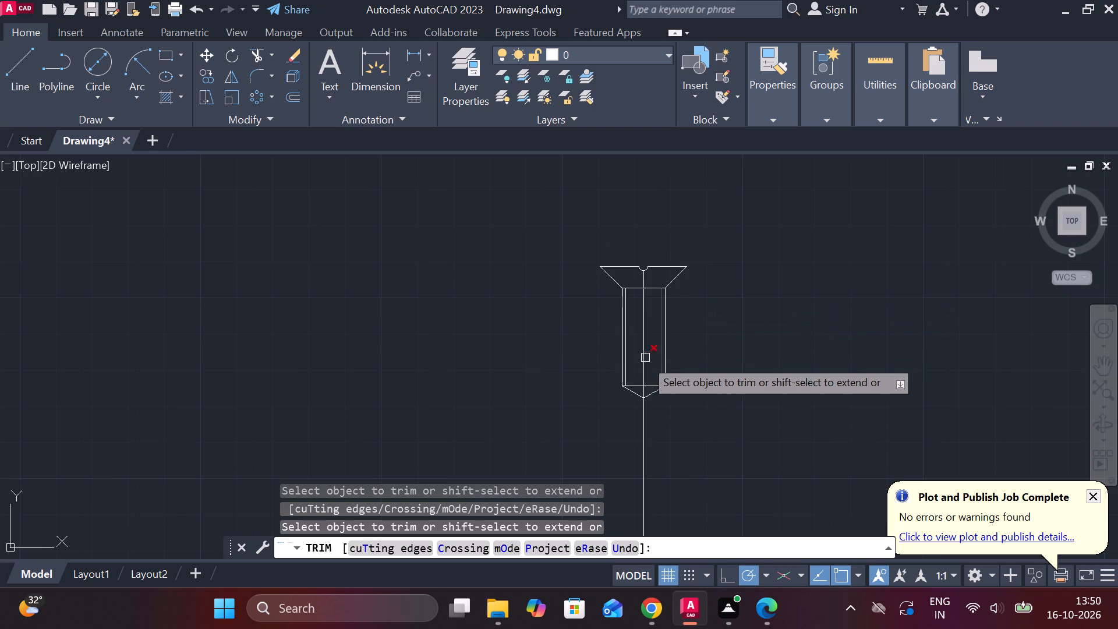
pyautogui.scroll(-1, 683, 427)
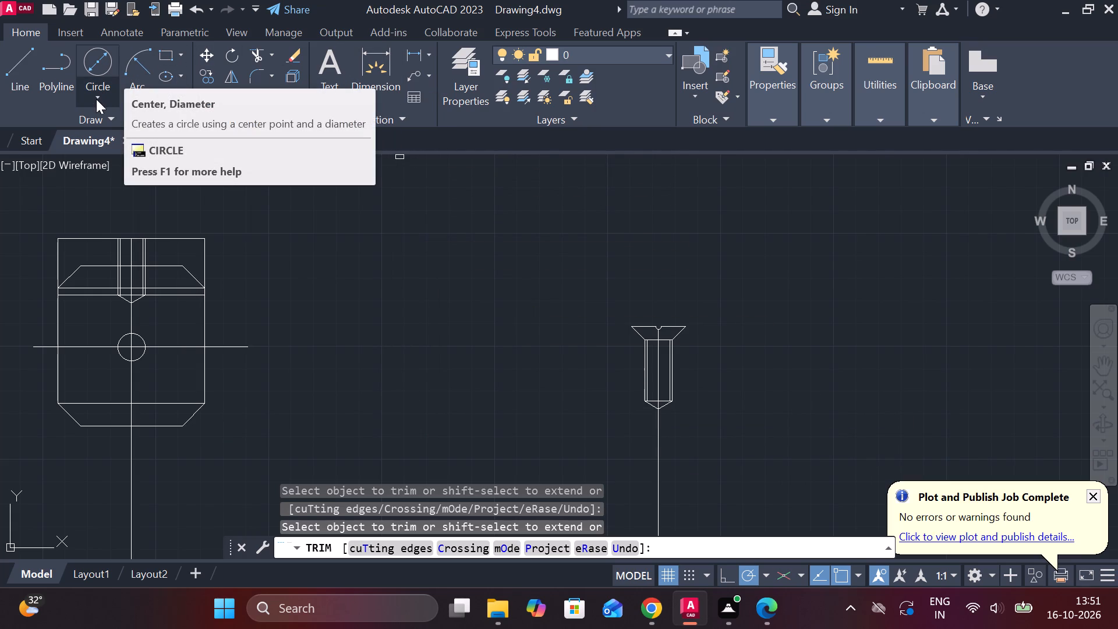
pyautogui.click(99, 60)
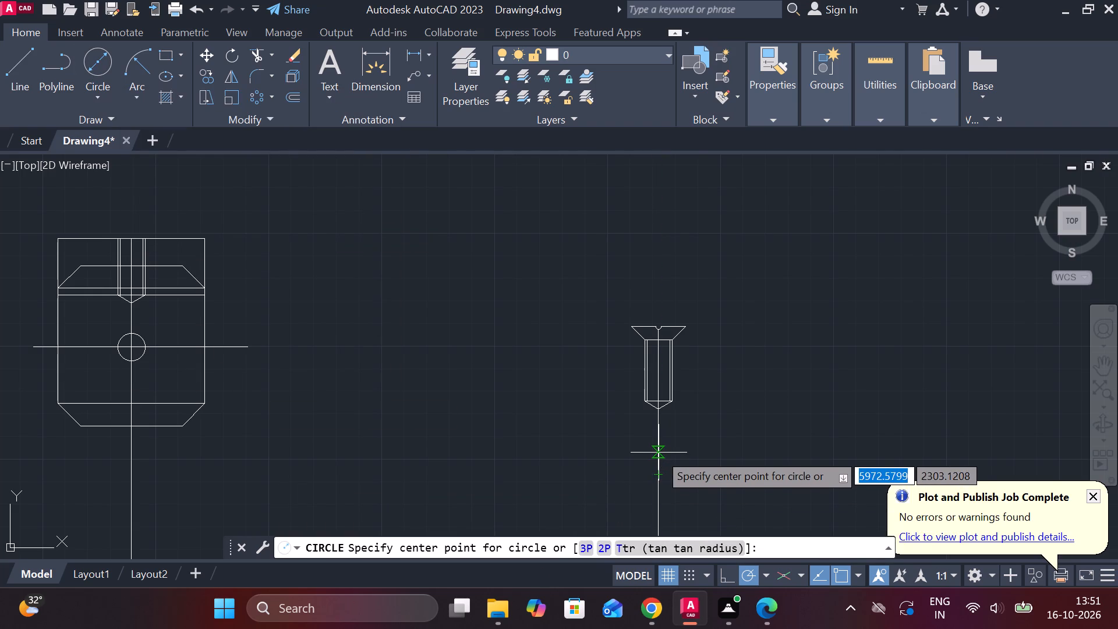
pyautogui.click(660, 475)
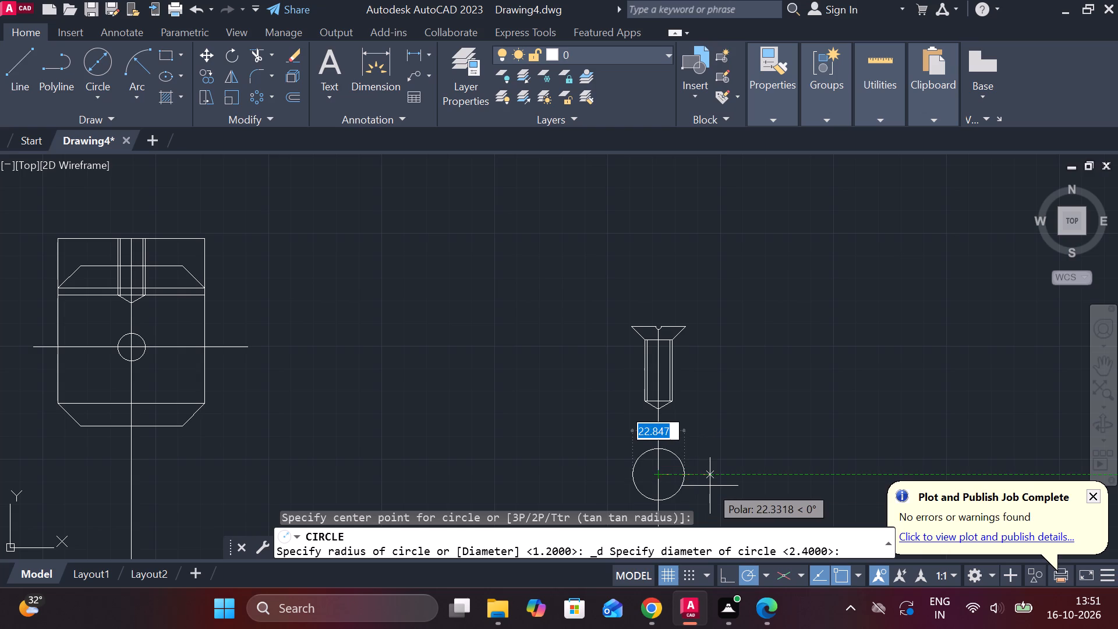
pyautogui.write('24')
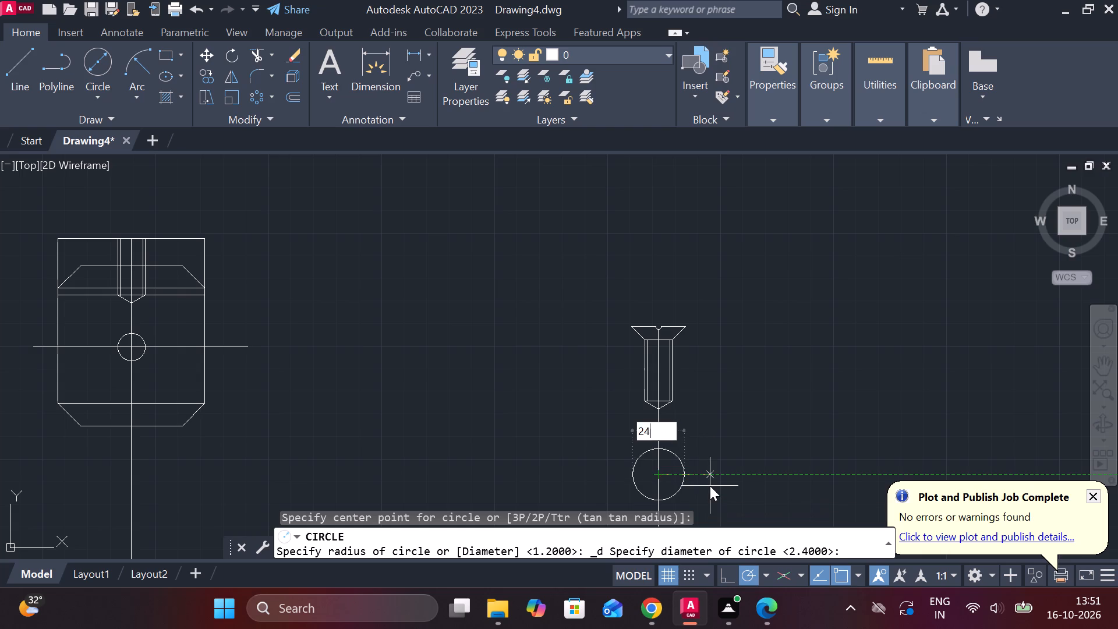
pyautogui.press('Return')
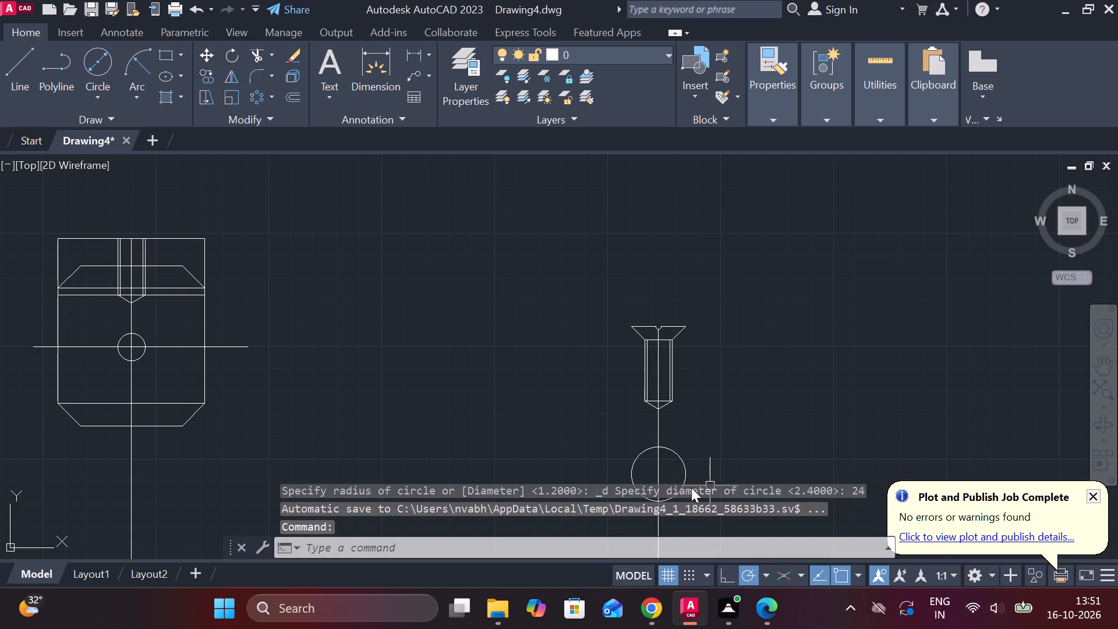
# Draw a horizontal line through the new circle's centre, extending past the circle on both sides.
pyautogui.scroll(-1, 682, 429)
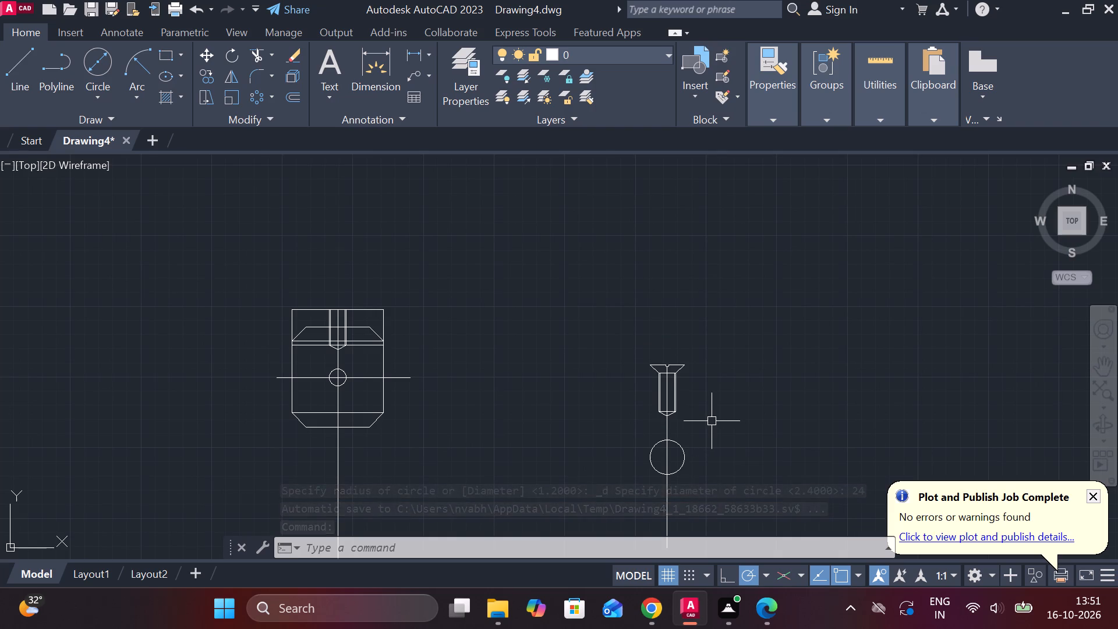
pyautogui.click(15, 62)
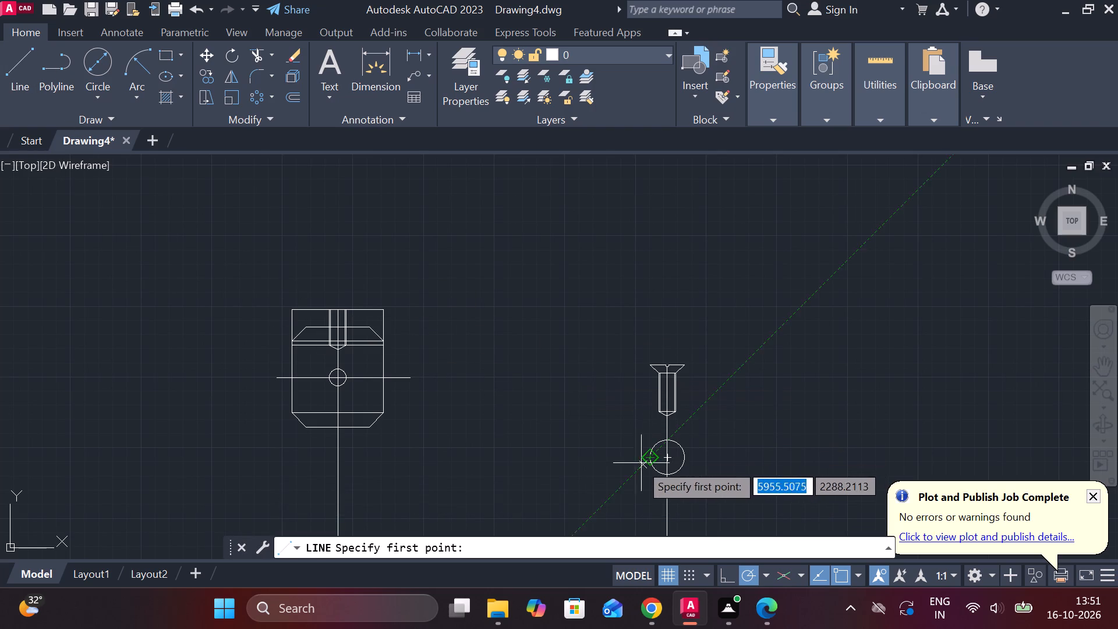
pyautogui.click(622, 458)
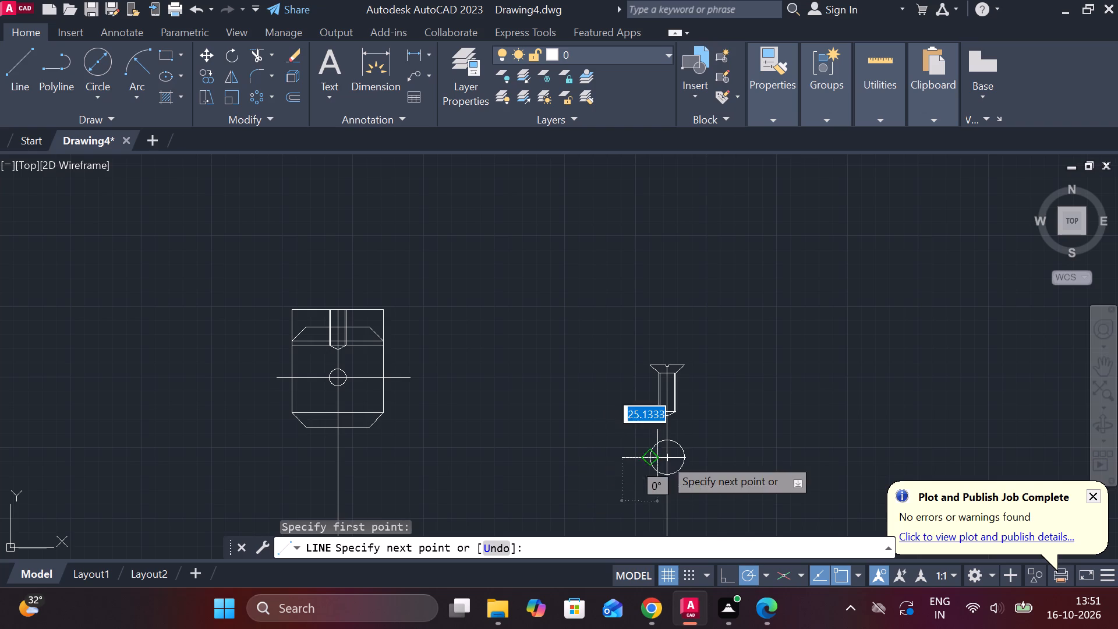
pyautogui.click(714, 458)
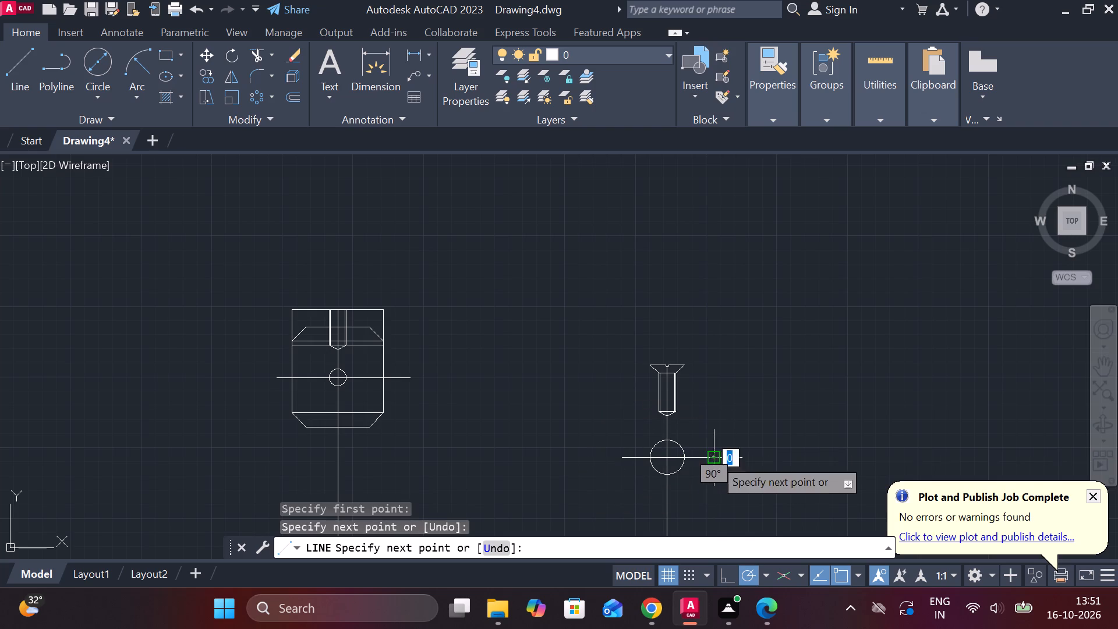
pyautogui.press('Escape')
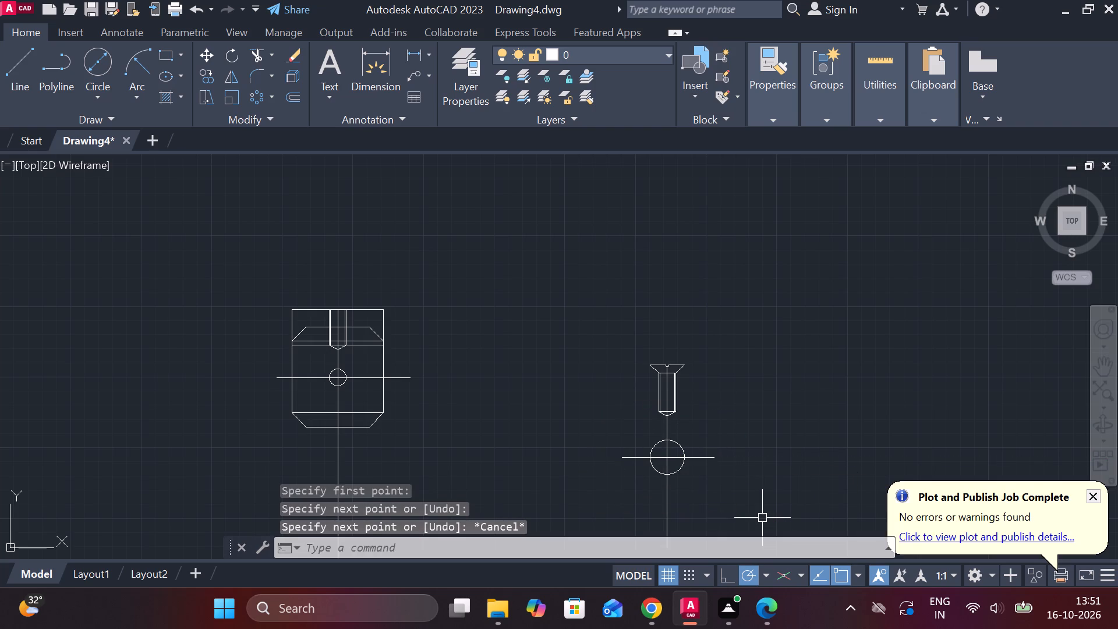
# Trim the vertical centre line below the circle and between the circle and the hole profile's pointed bottom.
pyautogui.click(260, 59)
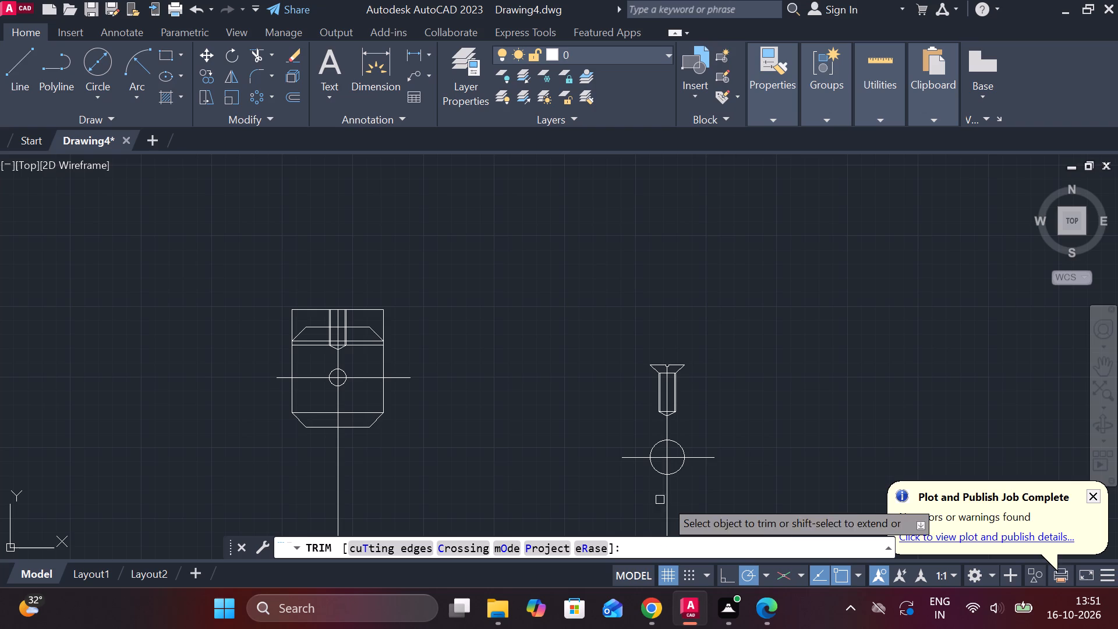
pyautogui.click(671, 500)
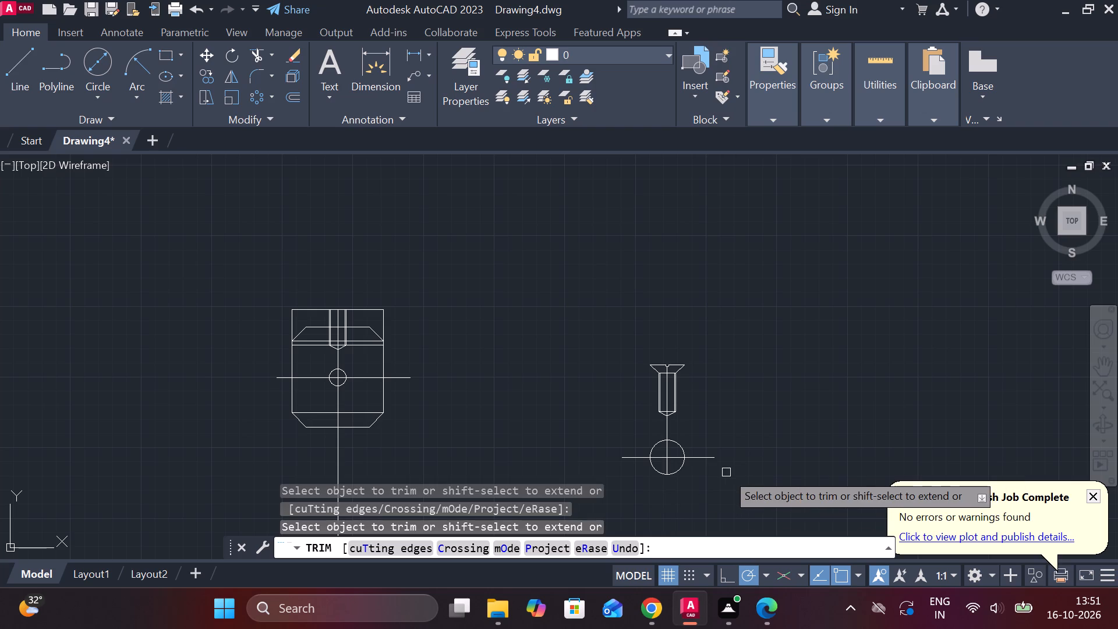
pyautogui.click(666, 429)
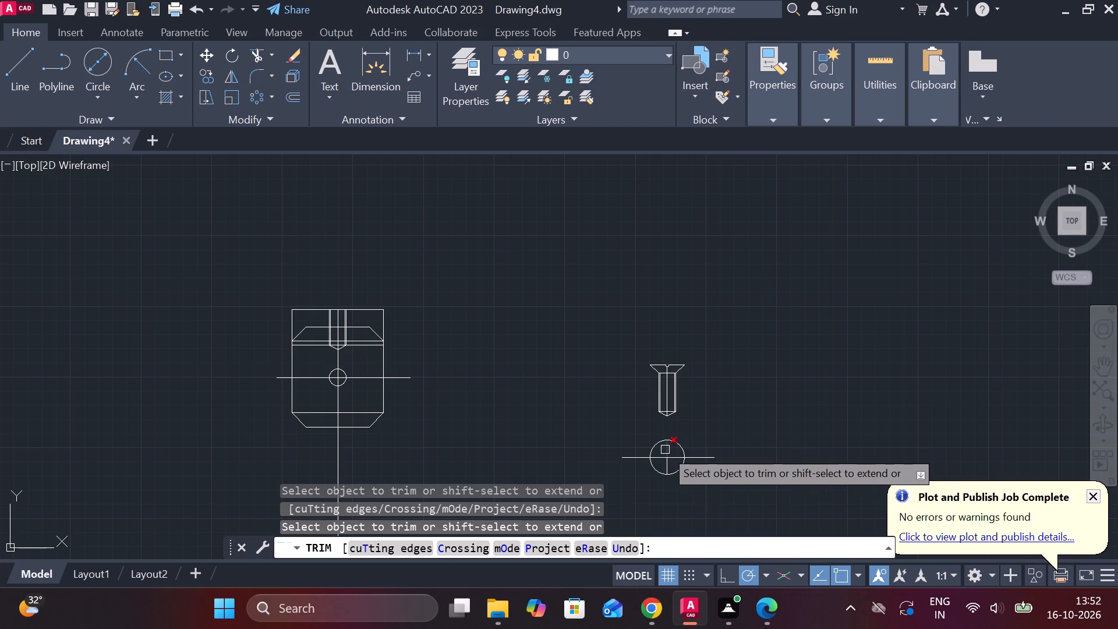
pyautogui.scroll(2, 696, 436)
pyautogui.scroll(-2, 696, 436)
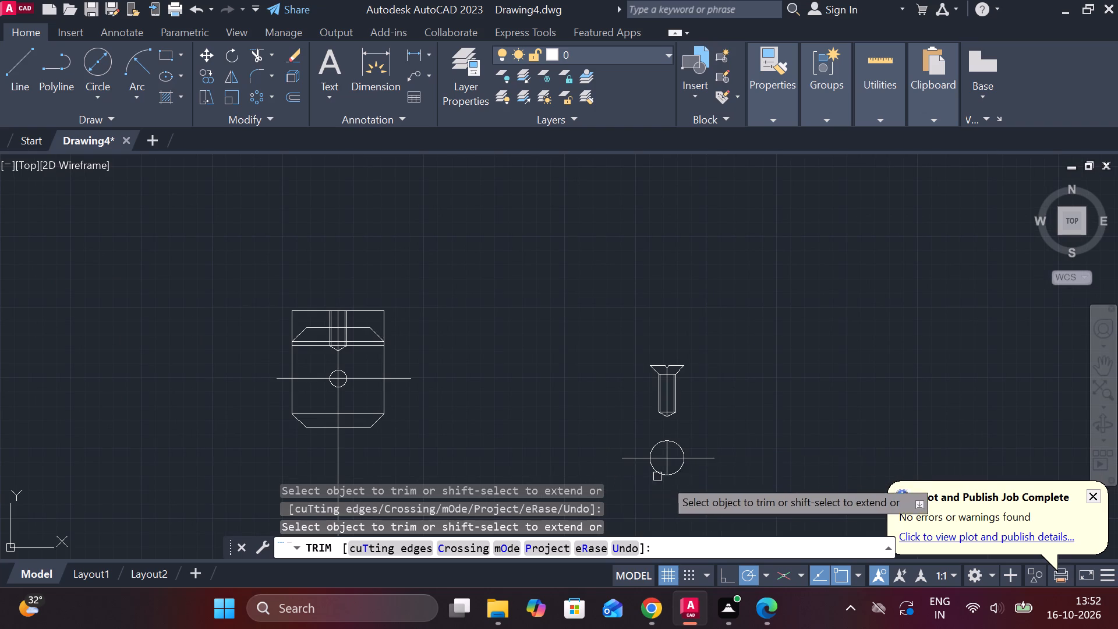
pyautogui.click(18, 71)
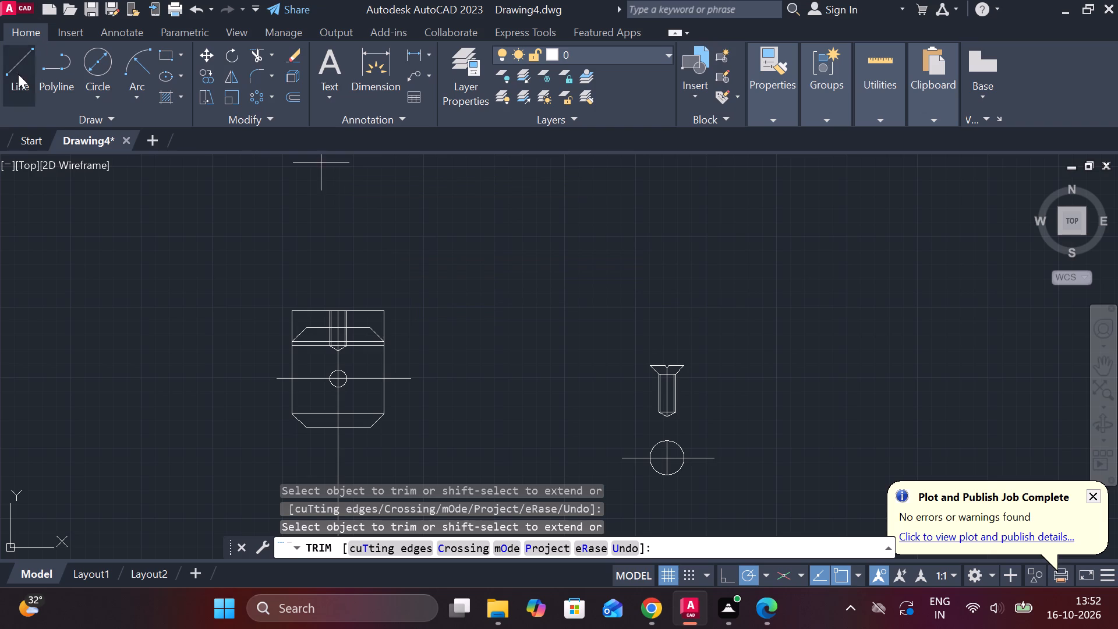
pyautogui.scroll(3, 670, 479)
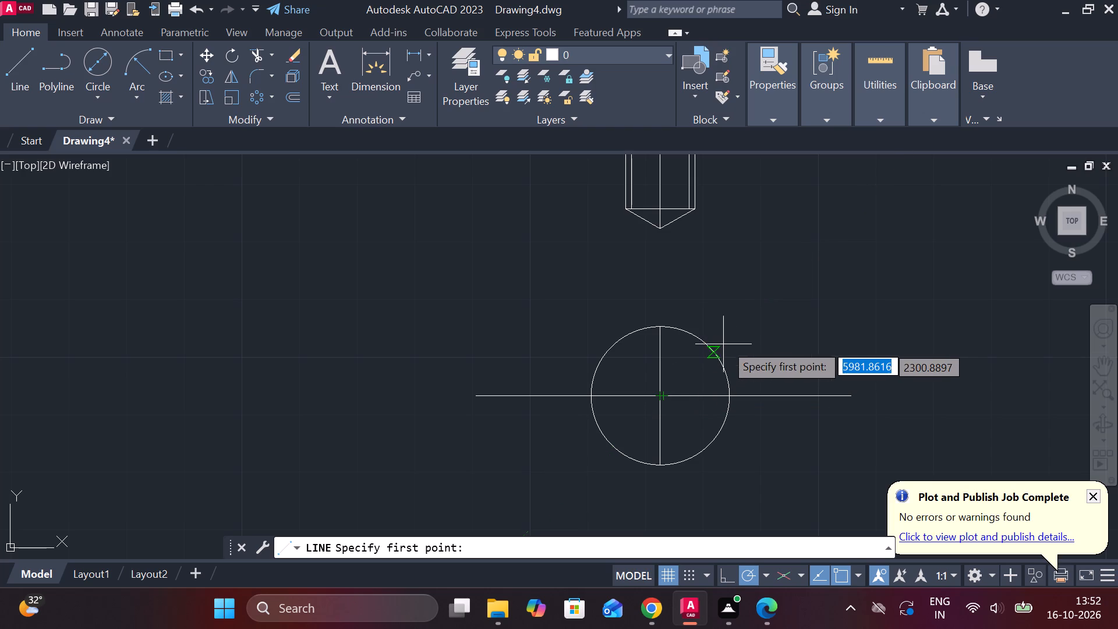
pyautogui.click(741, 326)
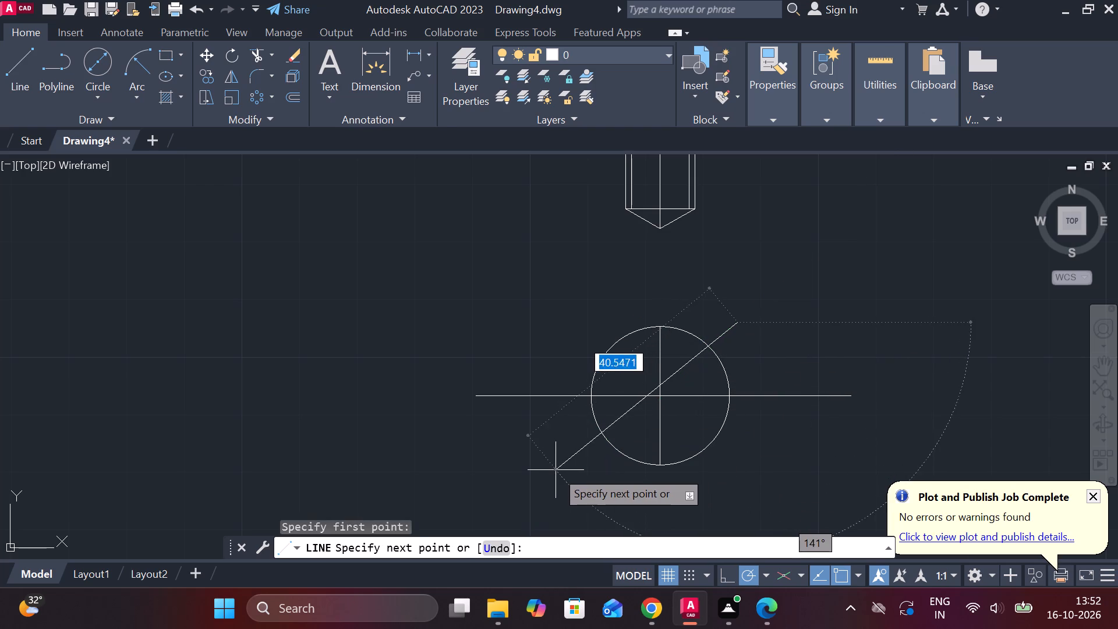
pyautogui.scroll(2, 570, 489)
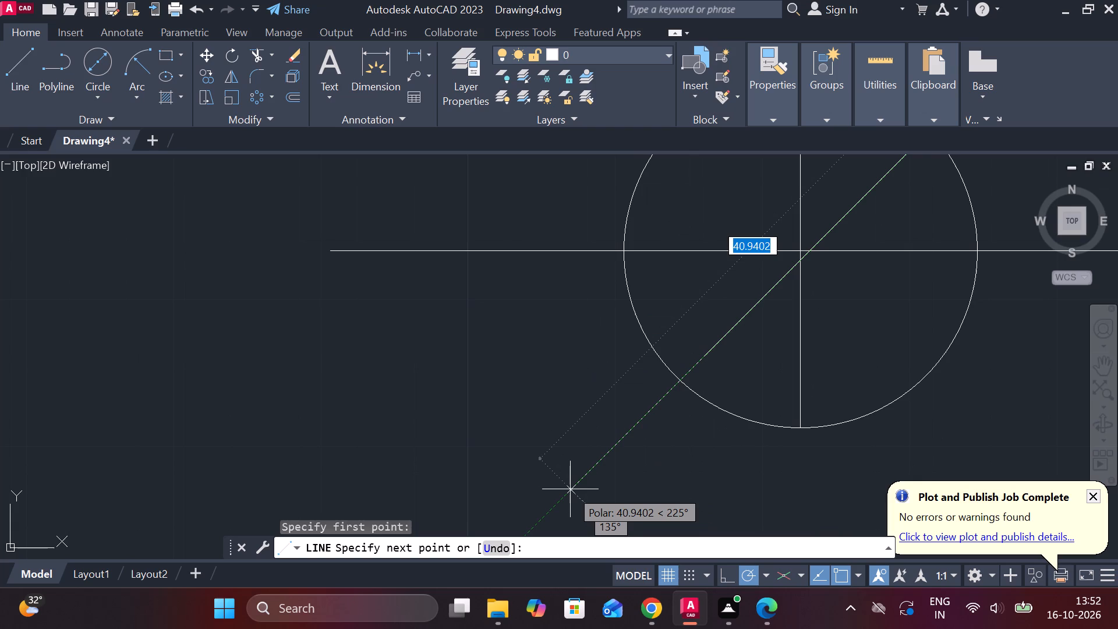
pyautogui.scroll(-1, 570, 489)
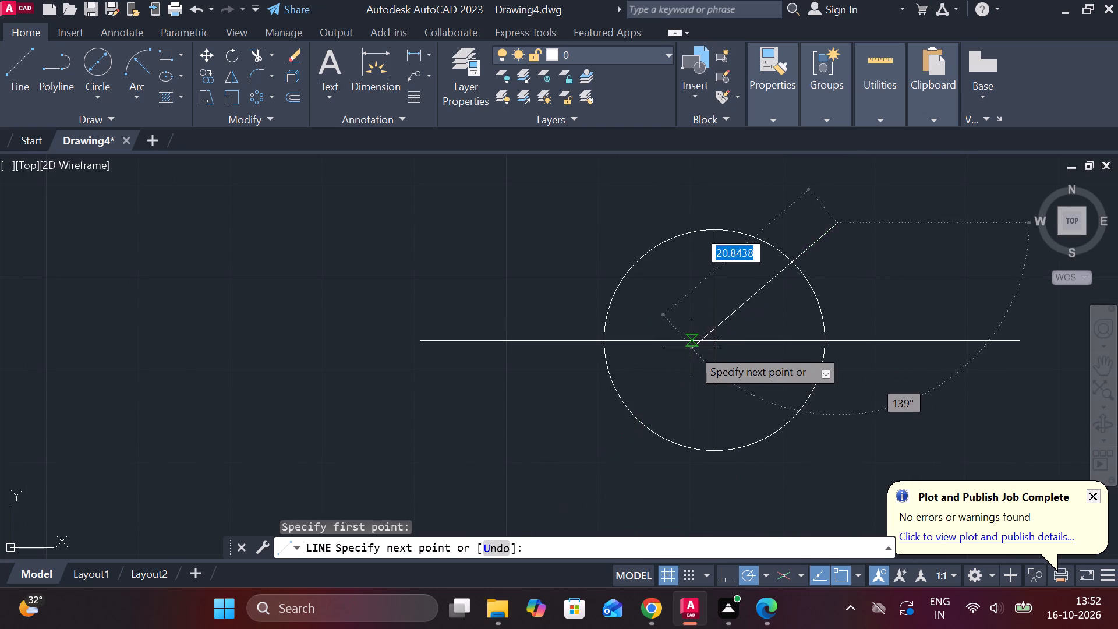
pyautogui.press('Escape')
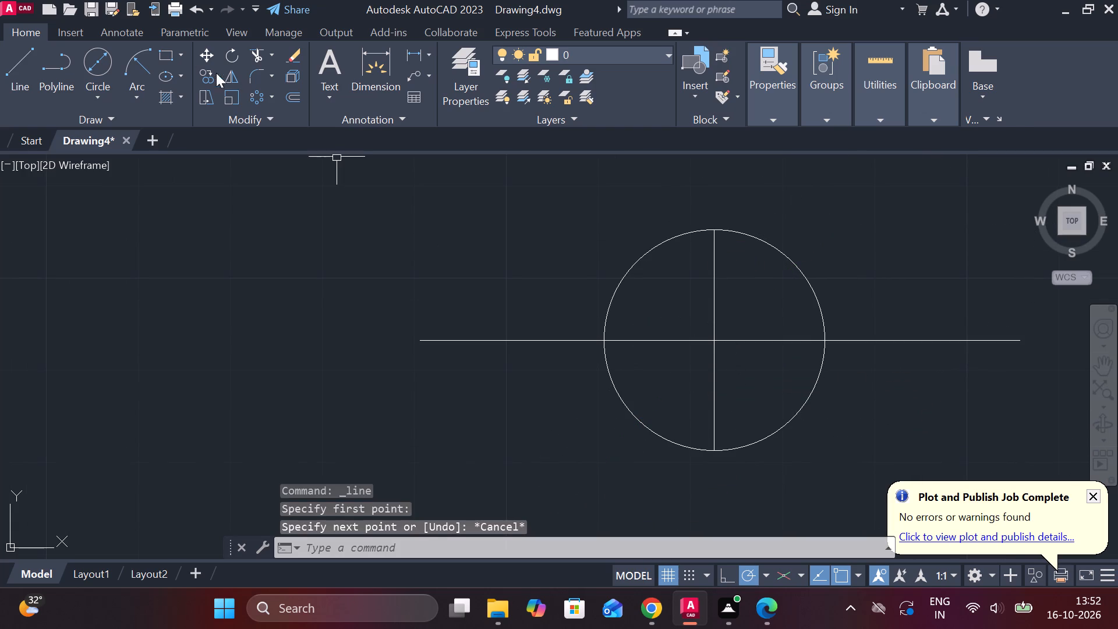
# Draw a 45° diagonal line about 38 units long through the circle's centre, from beyond its upper right to beyond its lower left.
pyautogui.click(17, 67)
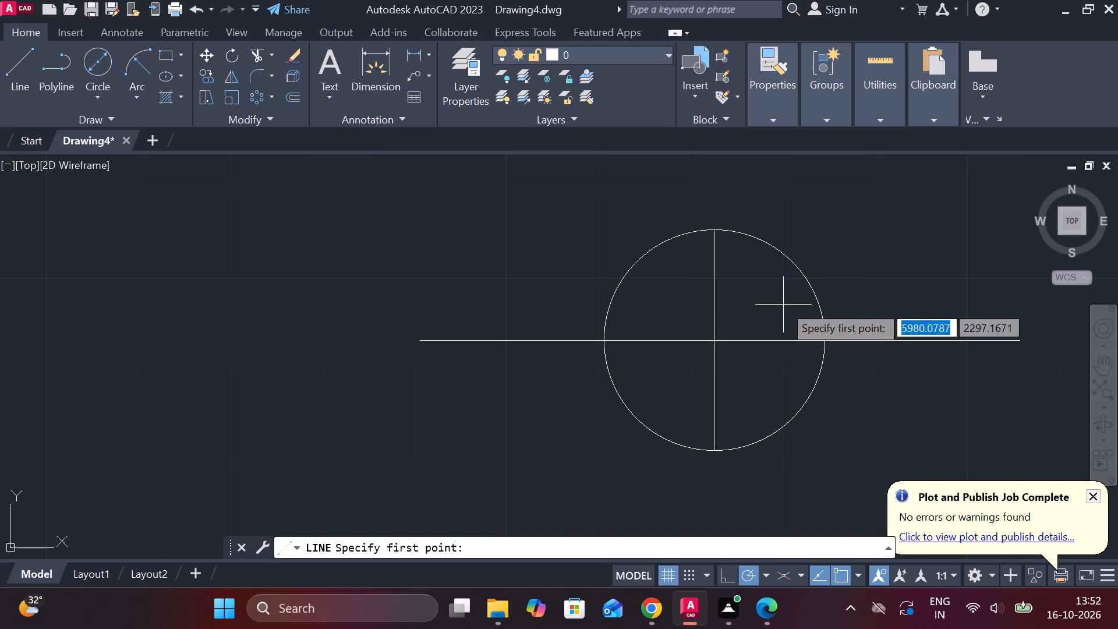
pyautogui.scroll(3, 719, 326)
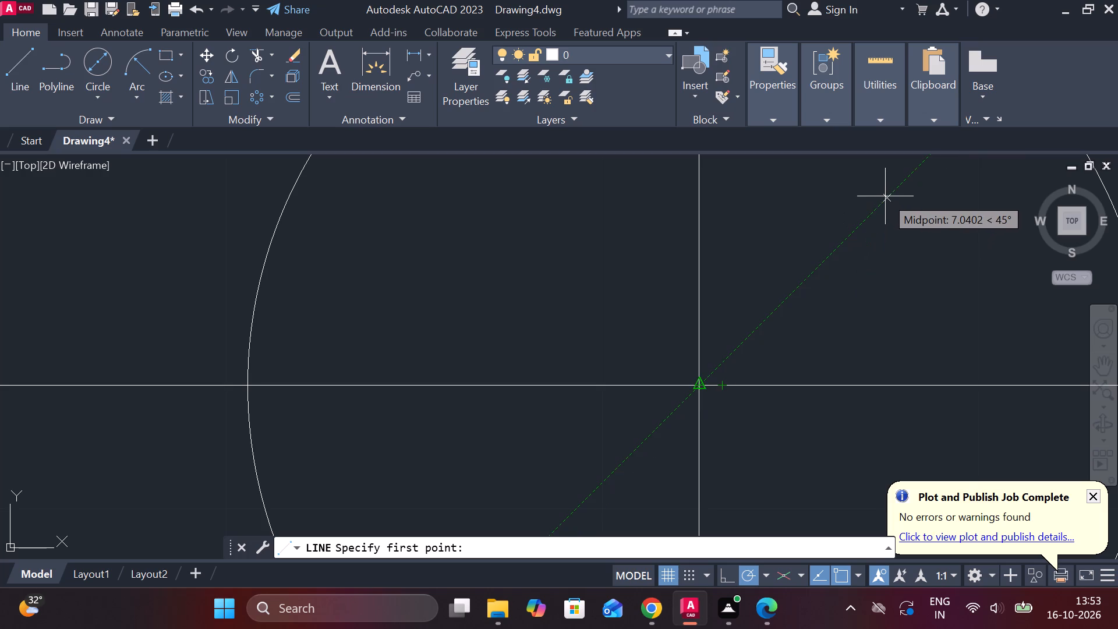
pyautogui.scroll(-1, 889, 196)
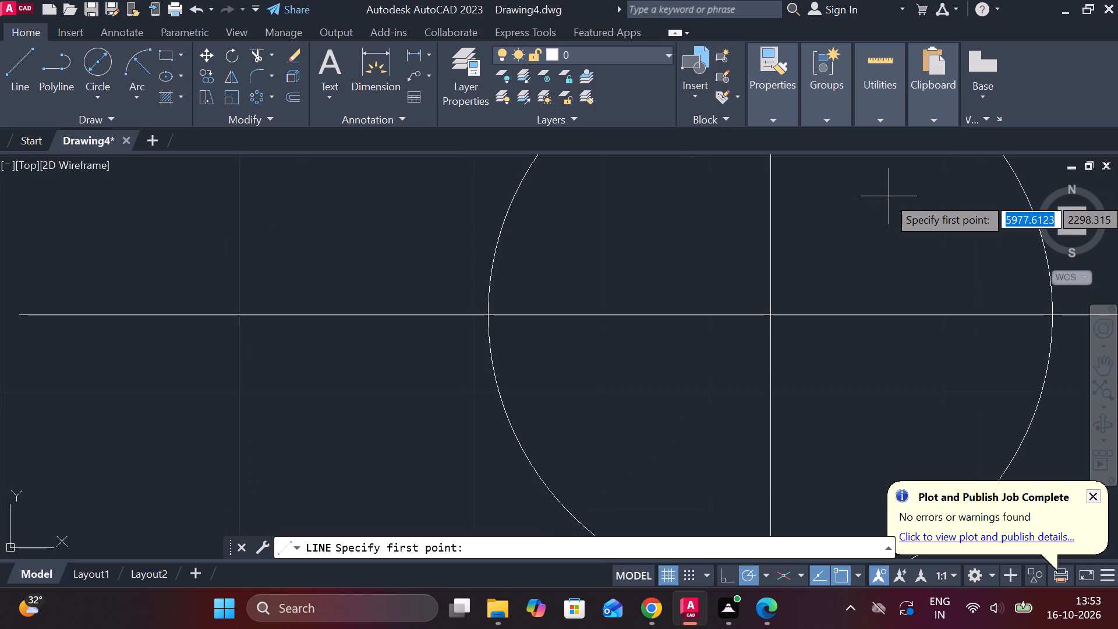
pyautogui.scroll(-1, 889, 196)
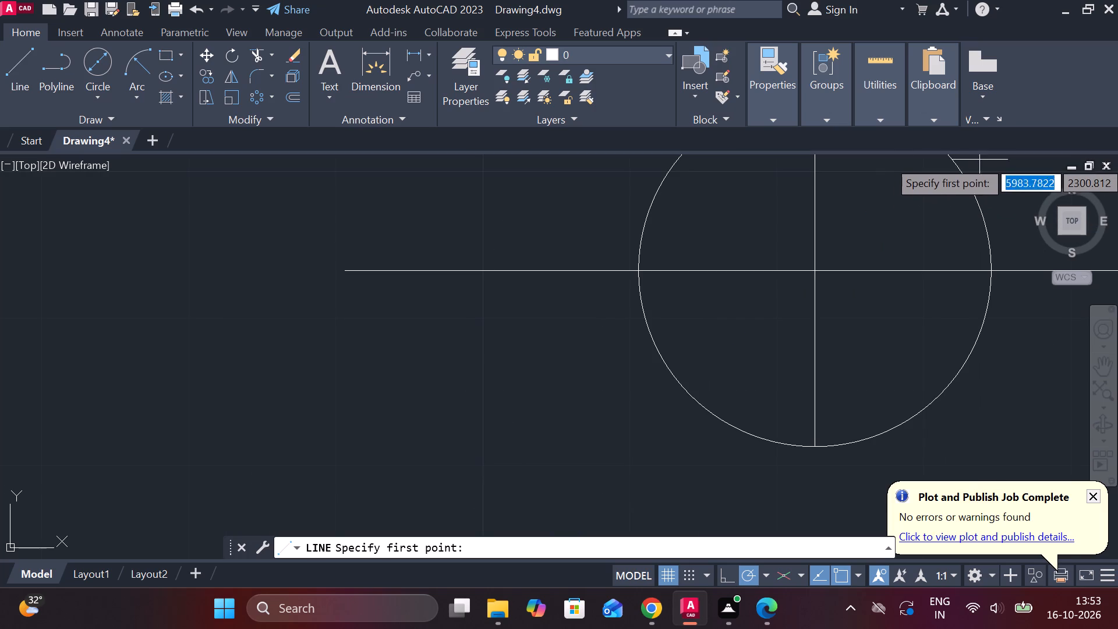
pyautogui.scroll(-1, 986, 162)
pyautogui.scroll(3, 986, 162)
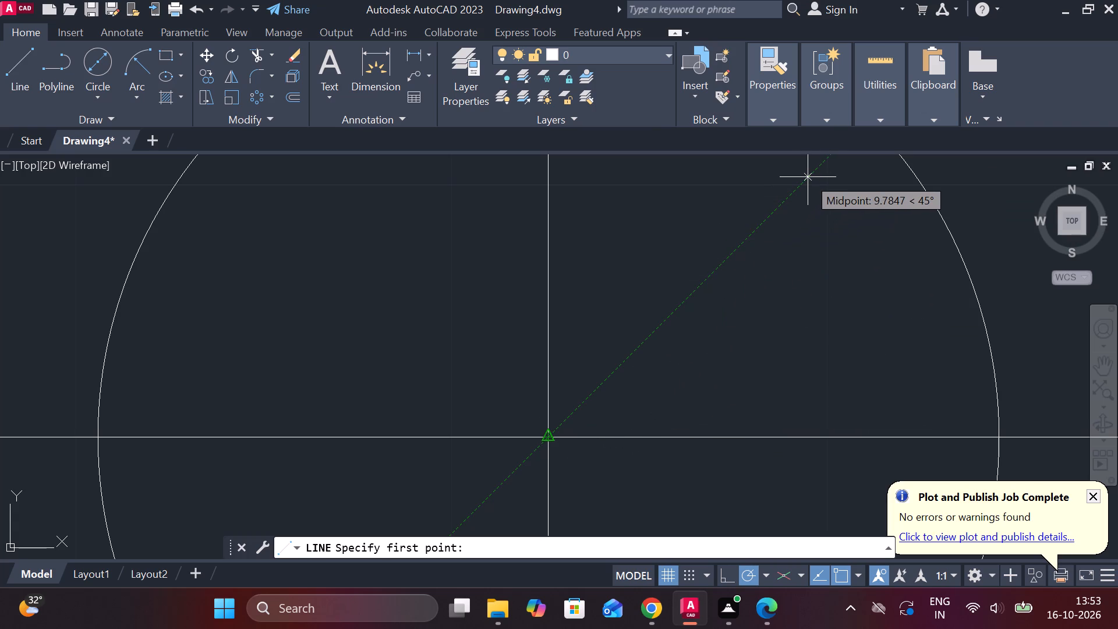
pyautogui.scroll(-1, 808, 177)
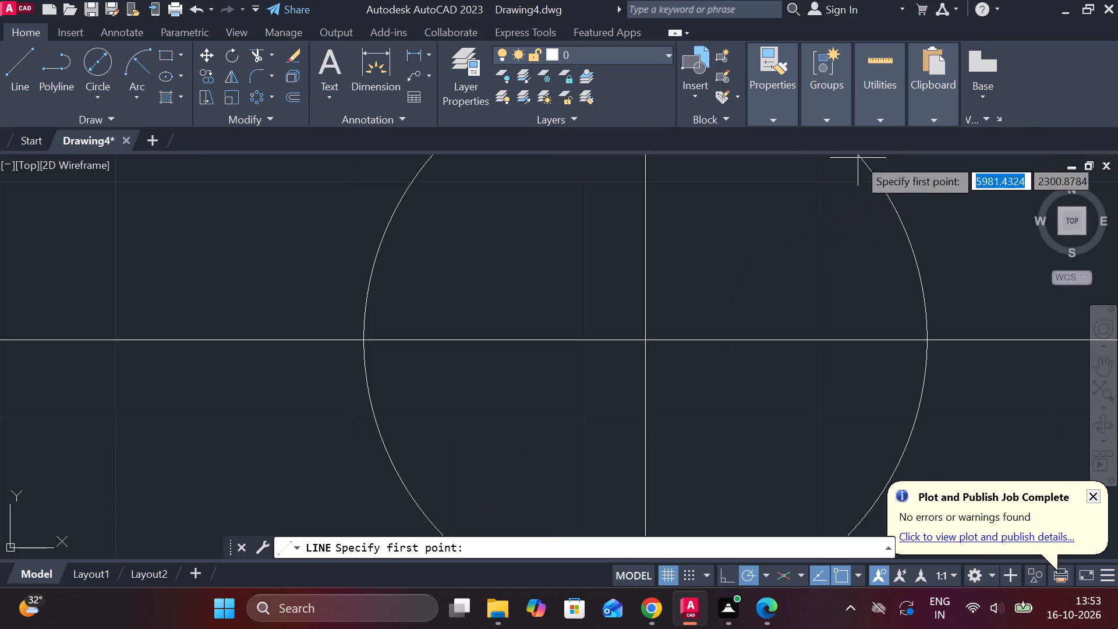
pyautogui.scroll(-2, 869, 181)
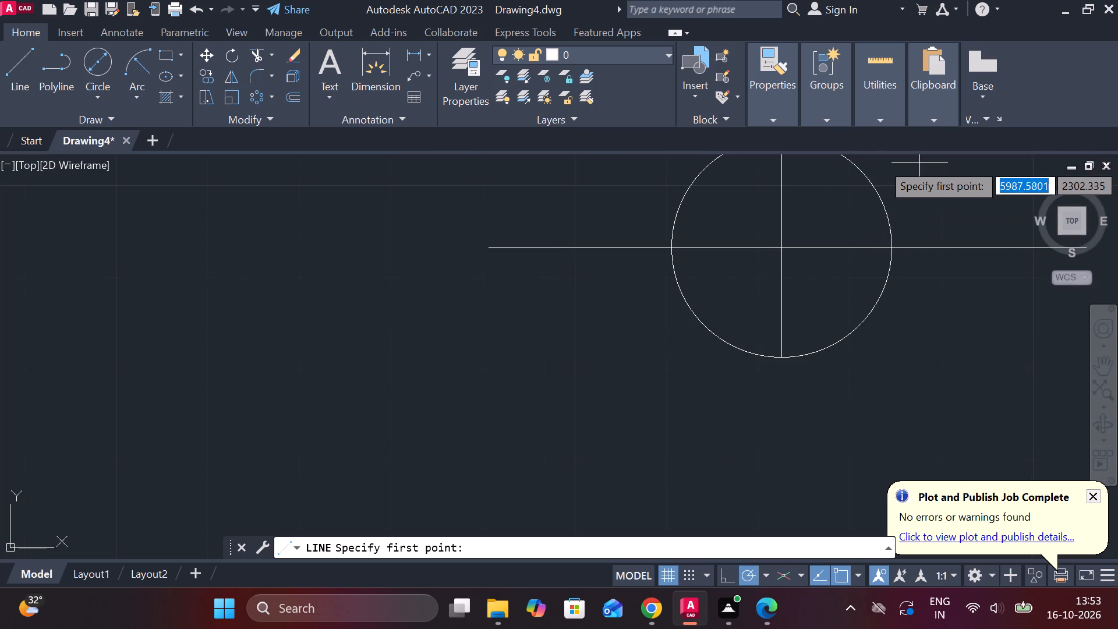
pyautogui.scroll(-1, 920, 161)
pyautogui.scroll(-2, 716, 376)
pyautogui.scroll(2, 744, 333)
pyautogui.scroll(2, 855, 201)
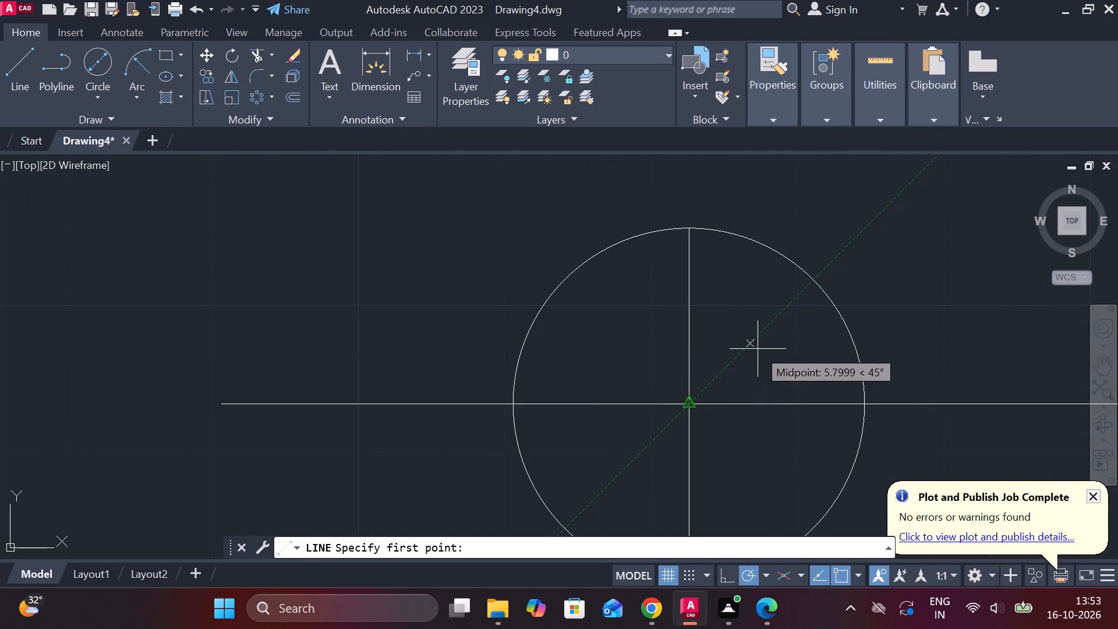
pyautogui.click(859, 229)
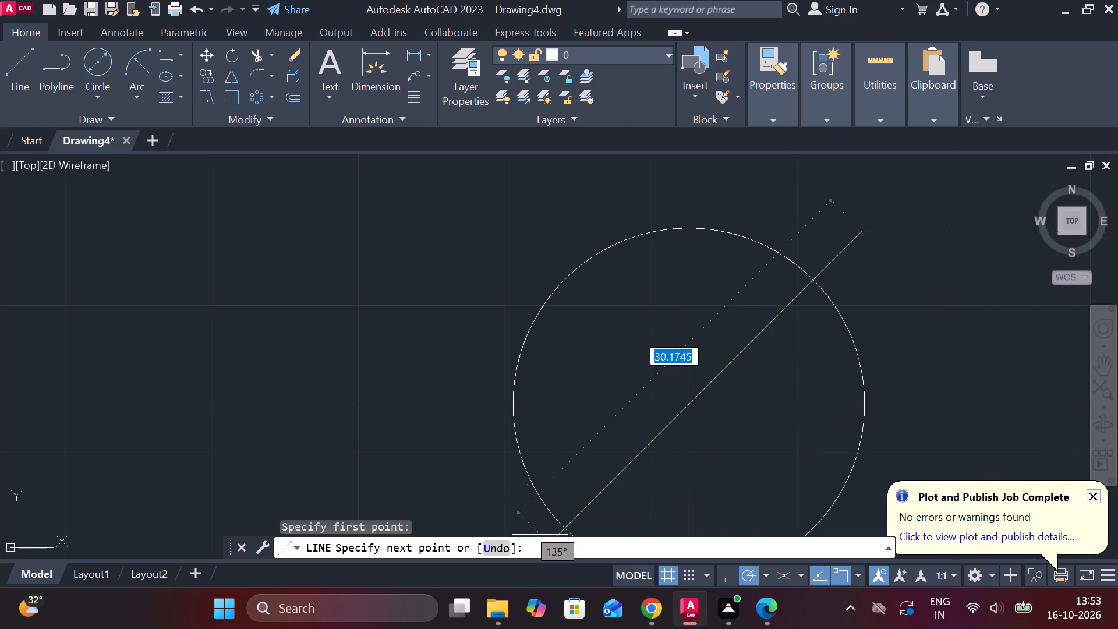
pyautogui.scroll(-2, 540, 524)
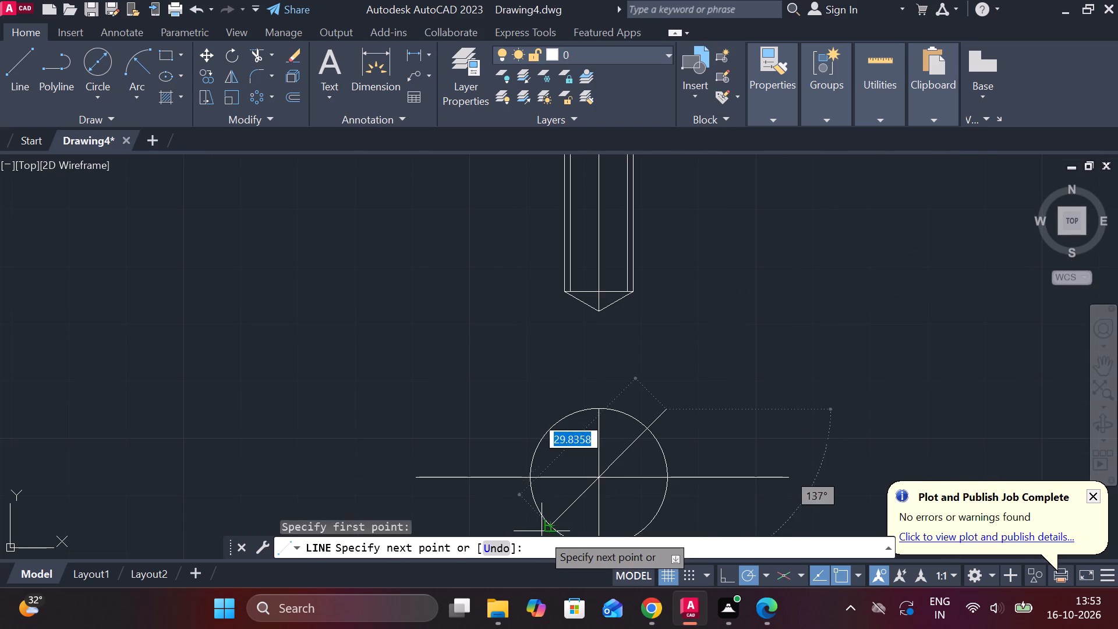
pyautogui.scroll(-2, 706, 443)
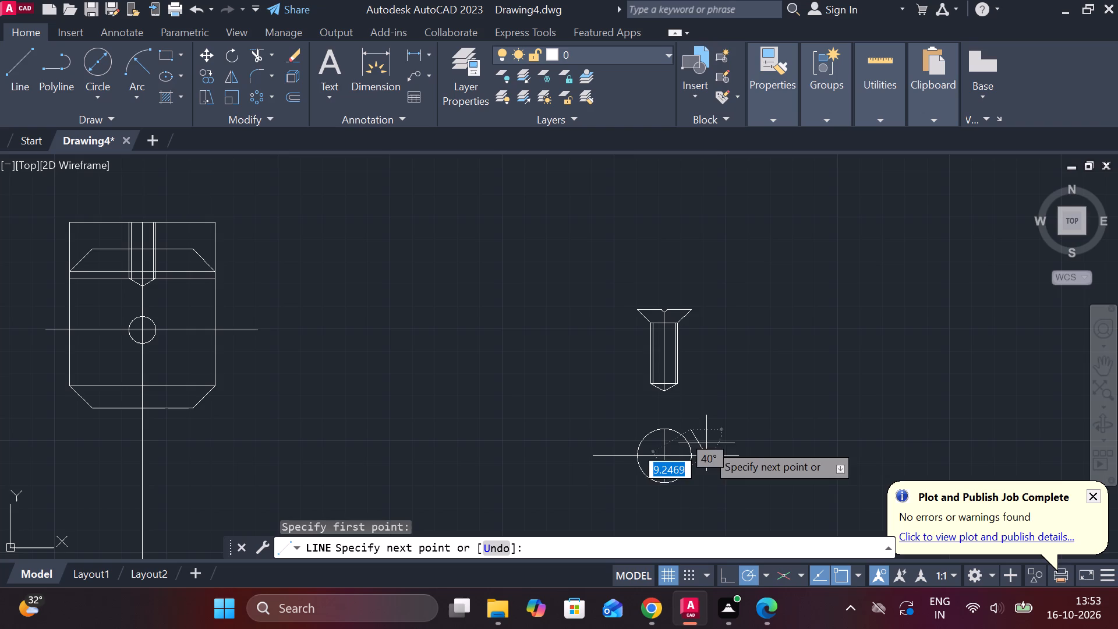
pyautogui.scroll(2, 626, 486)
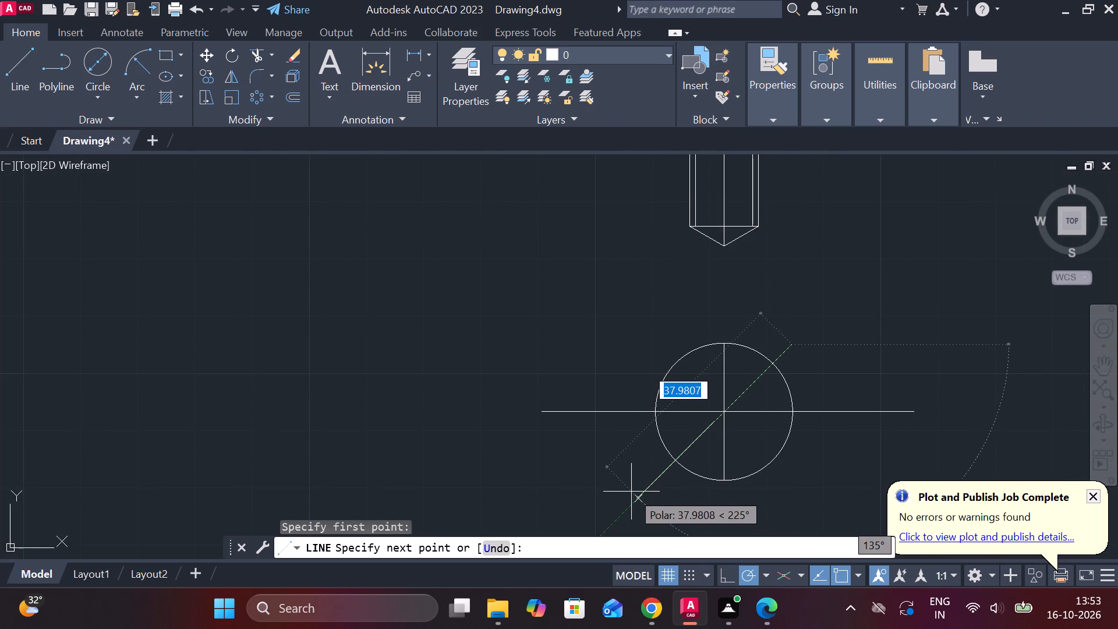
pyautogui.click(631, 492)
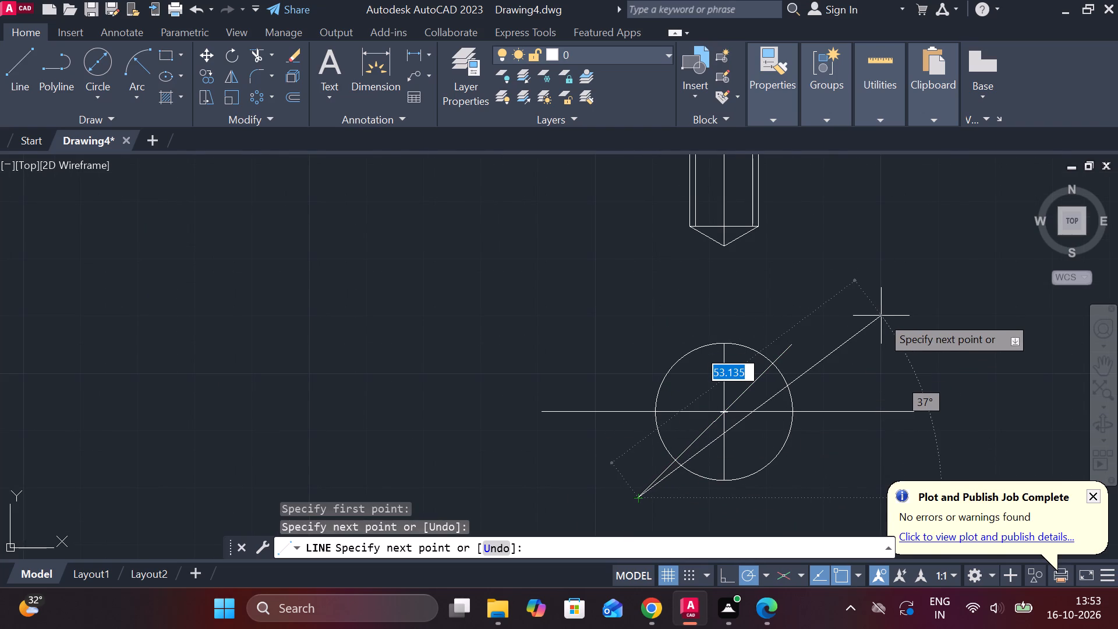
pyautogui.press('Escape')
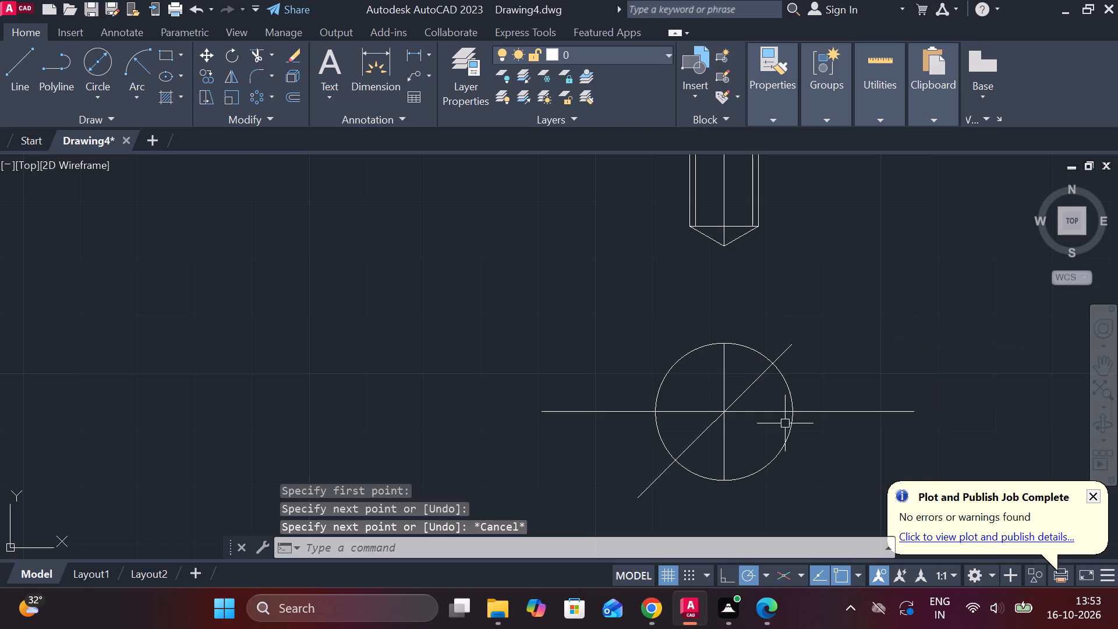
# Copy the 45° diagonal line from the circle's centre 1.2 units perpendicular to each side, at 315° and 135°.
pyautogui.scroll(4, 785, 432)
pyautogui.scroll(-2, 619, 367)
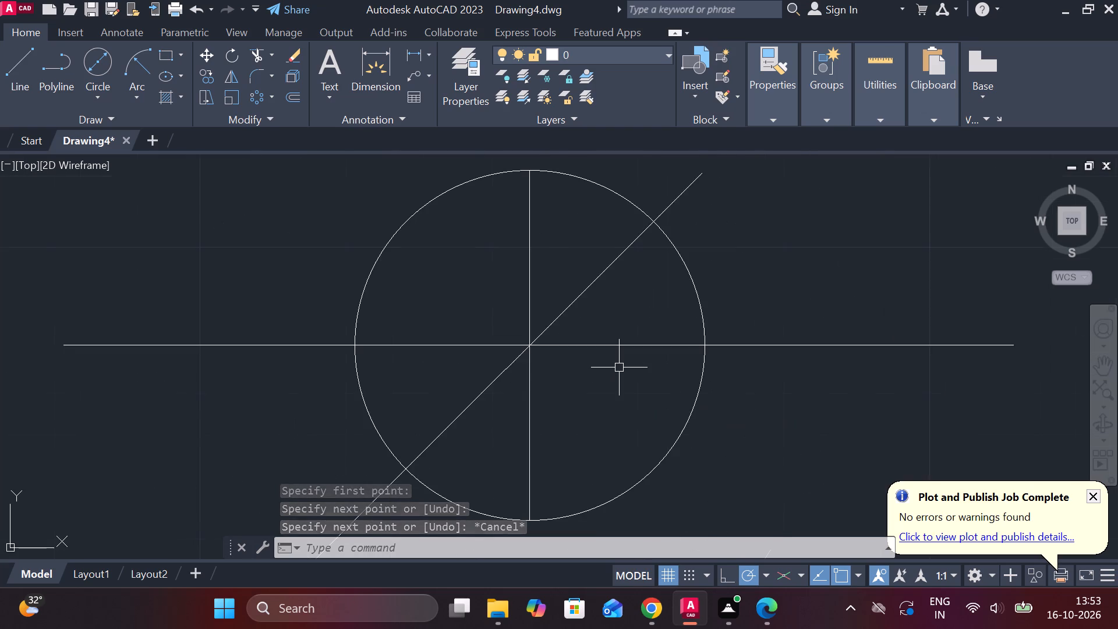
pyautogui.scroll(-1, 619, 367)
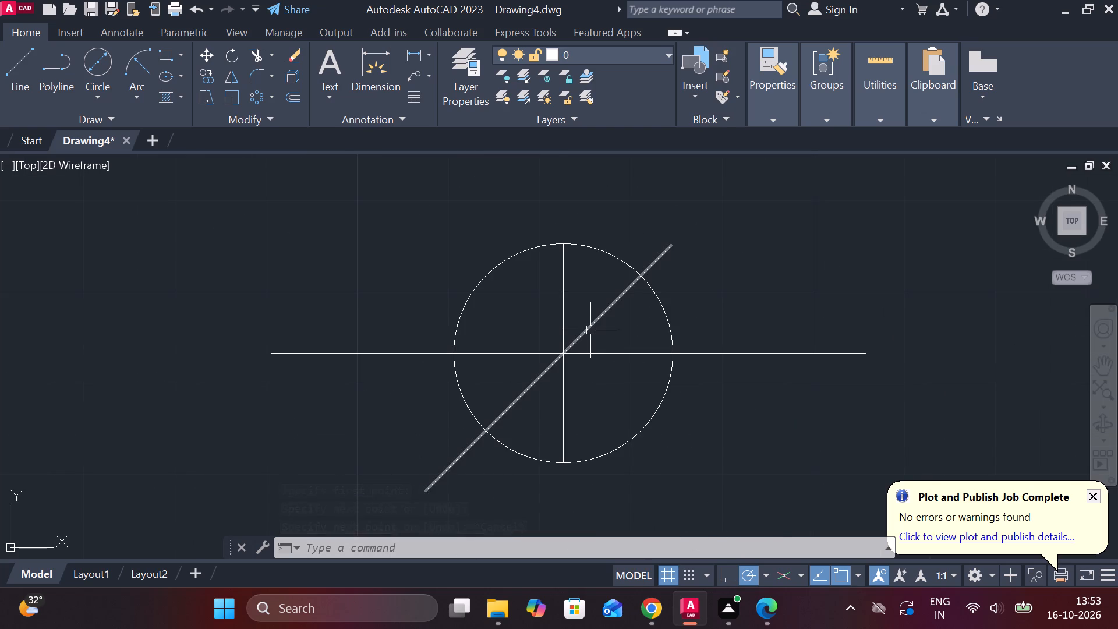
pyautogui.click(590, 330)
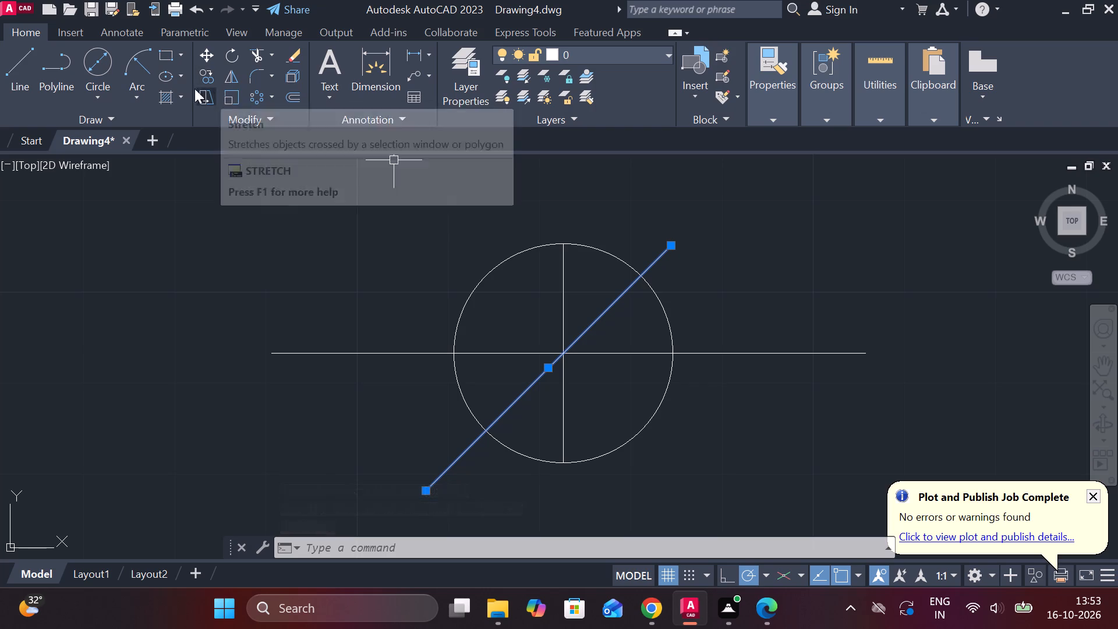
pyautogui.click(204, 72)
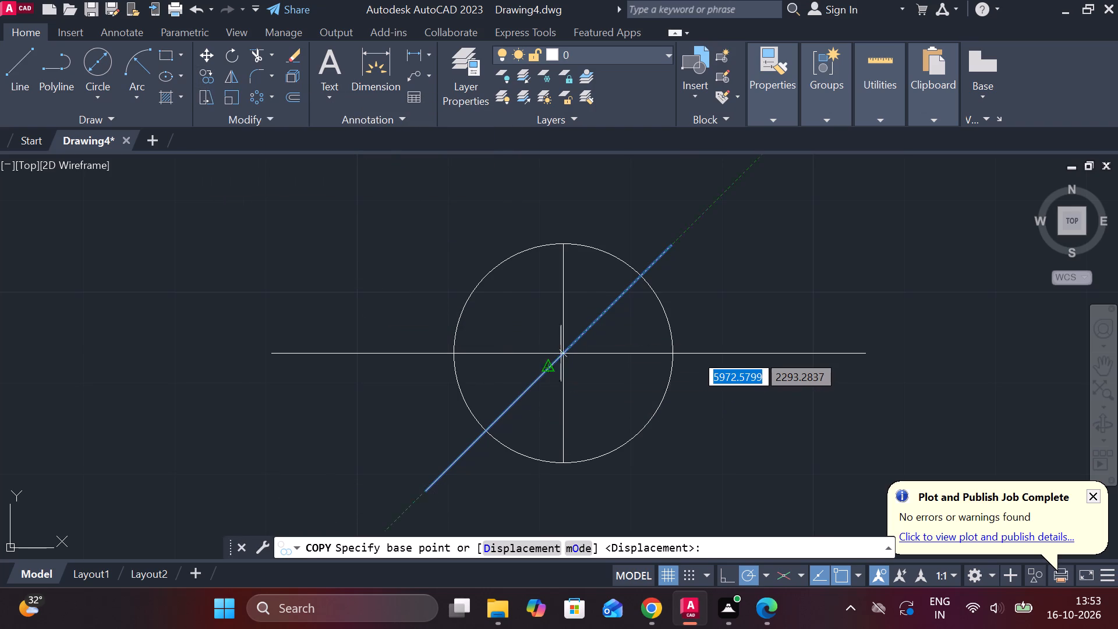
pyautogui.scroll(3, 561, 354)
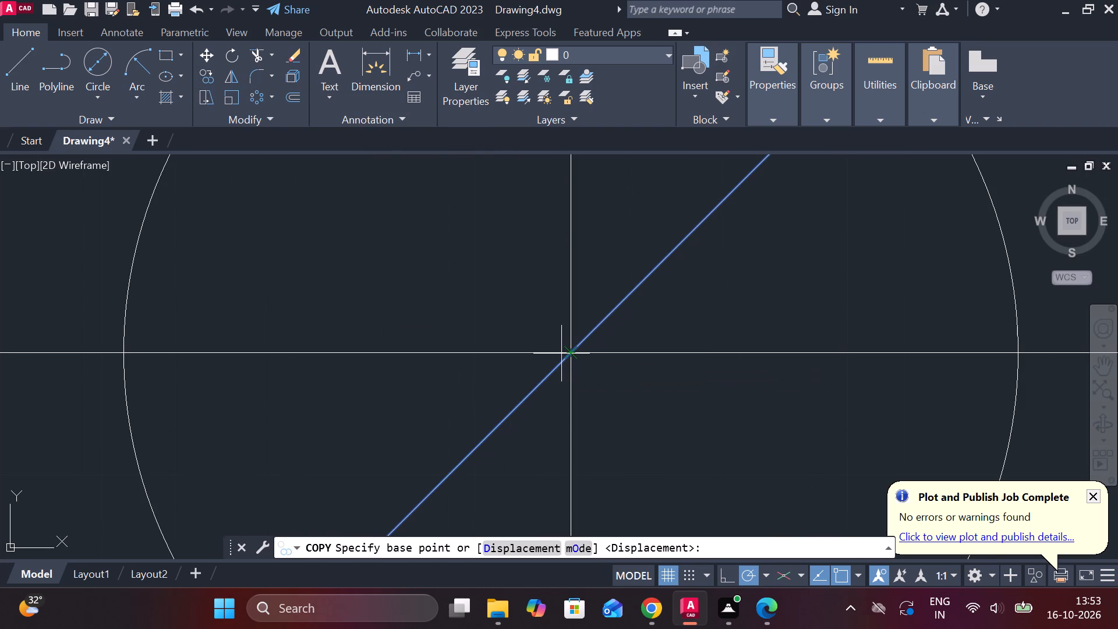
pyautogui.click(572, 354)
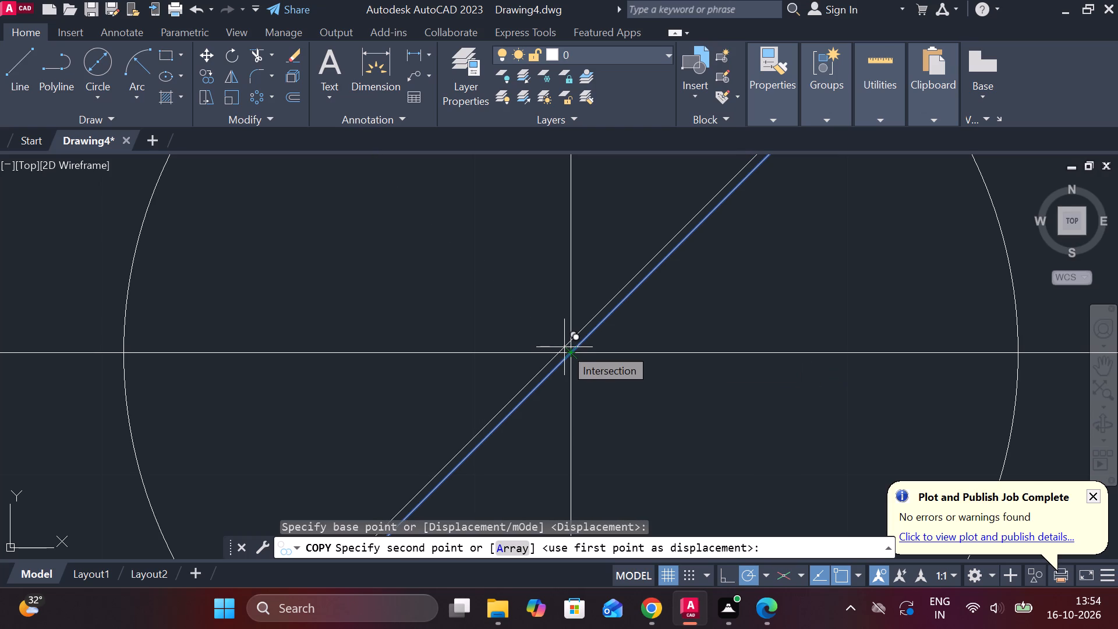
pyautogui.press('1')
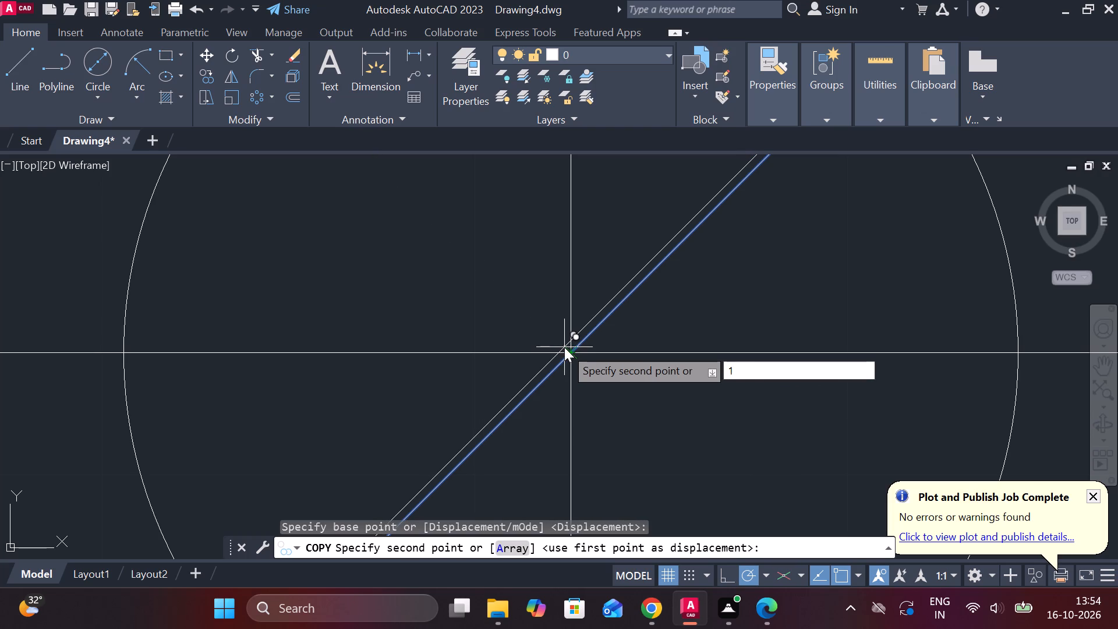
pyautogui.write('.3')
pyautogui.press('BackSpace')
pyautogui.press('2')
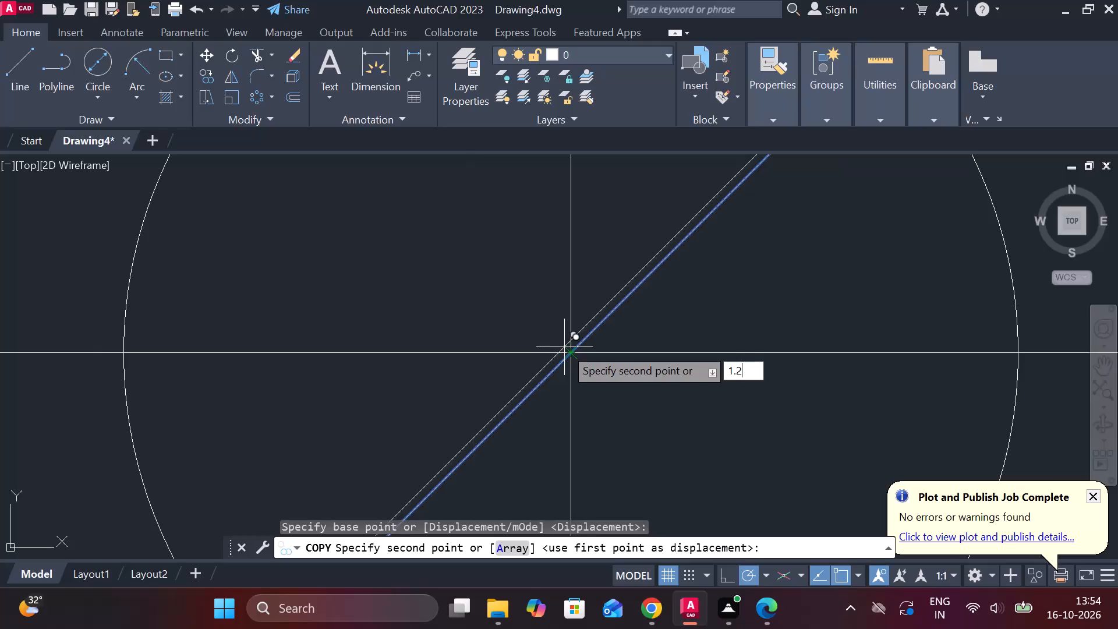
pyautogui.press('Return')
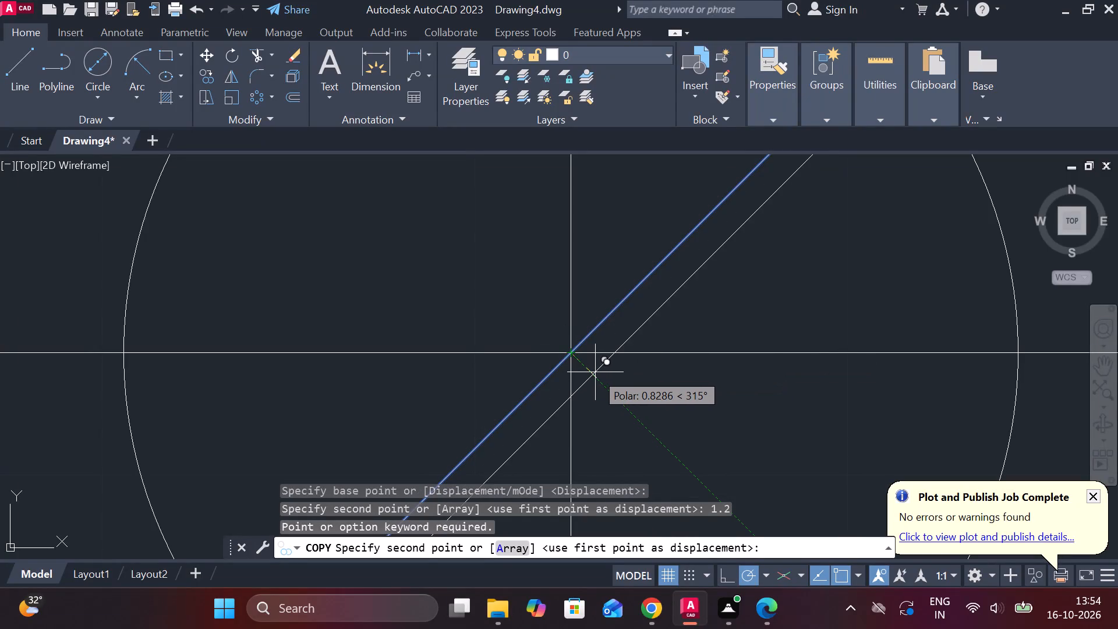
pyautogui.press('1')
pyautogui.press('.')
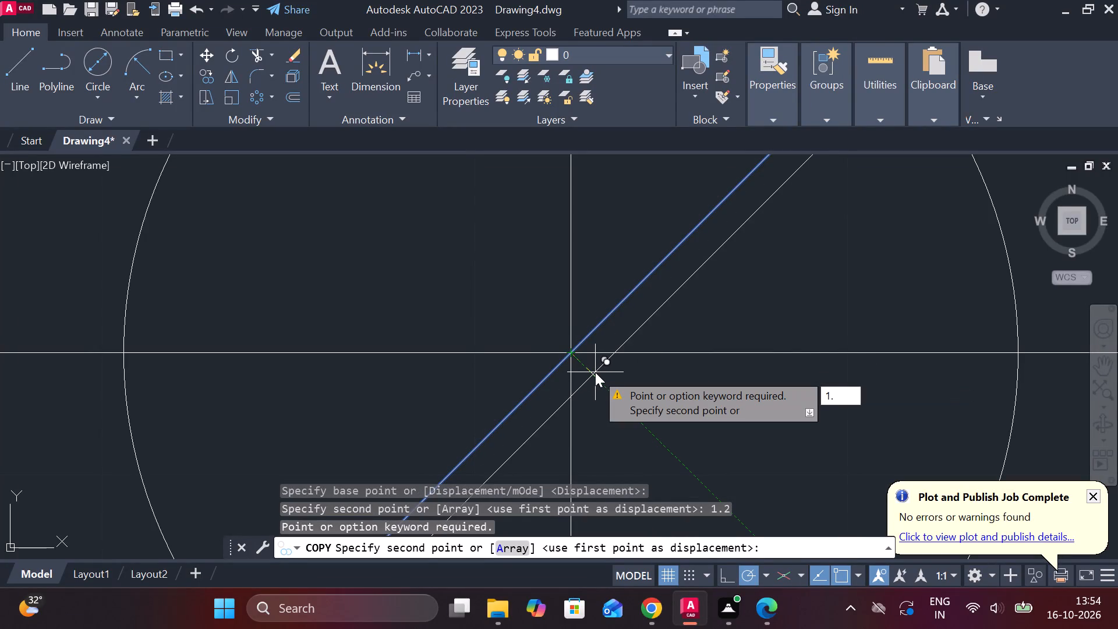
pyautogui.press('2')
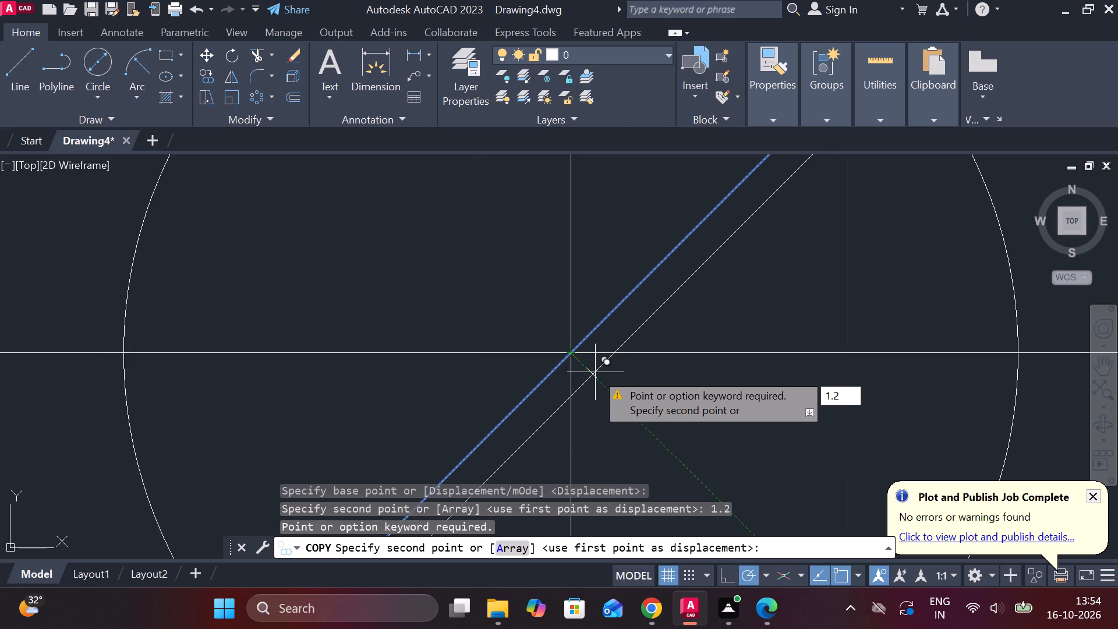
pyautogui.press('Return')
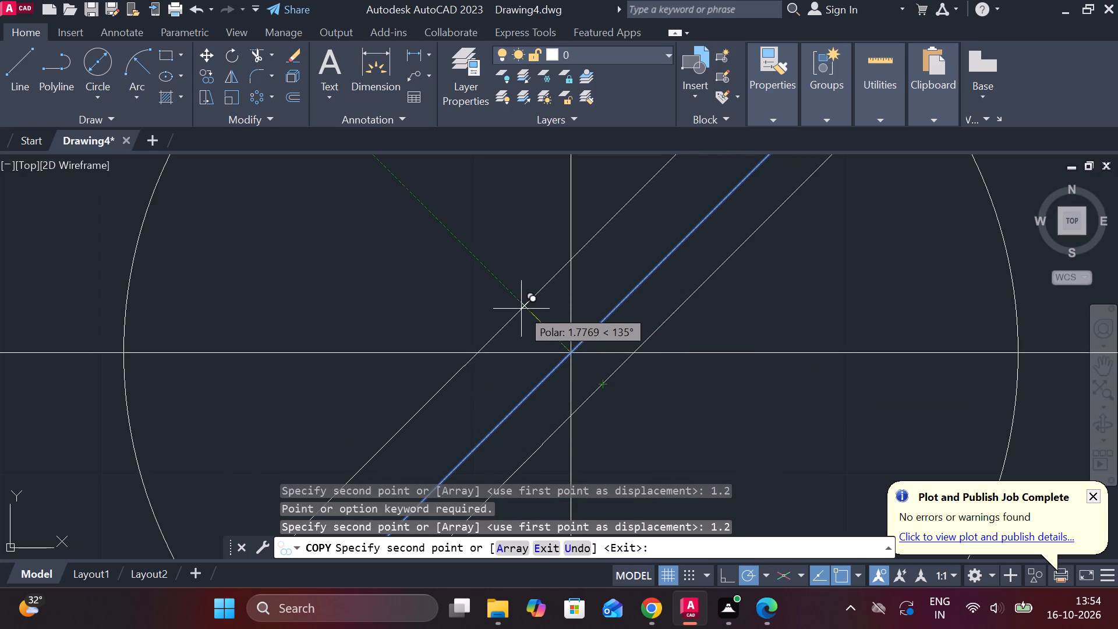
pyautogui.press('1')
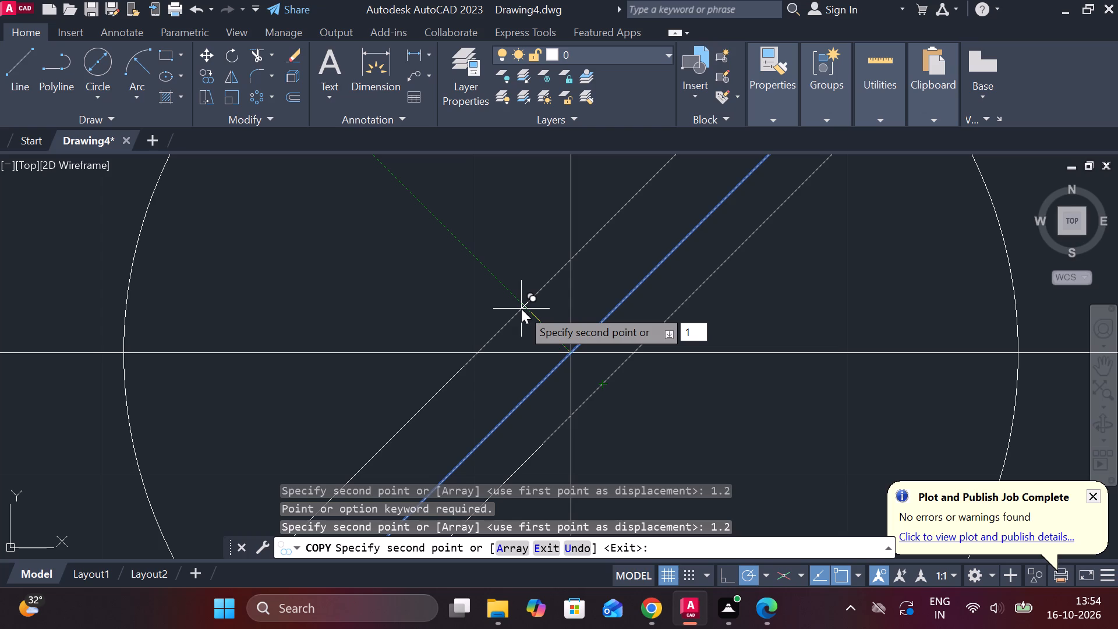
pyautogui.write('.2')
pyautogui.press('Return')
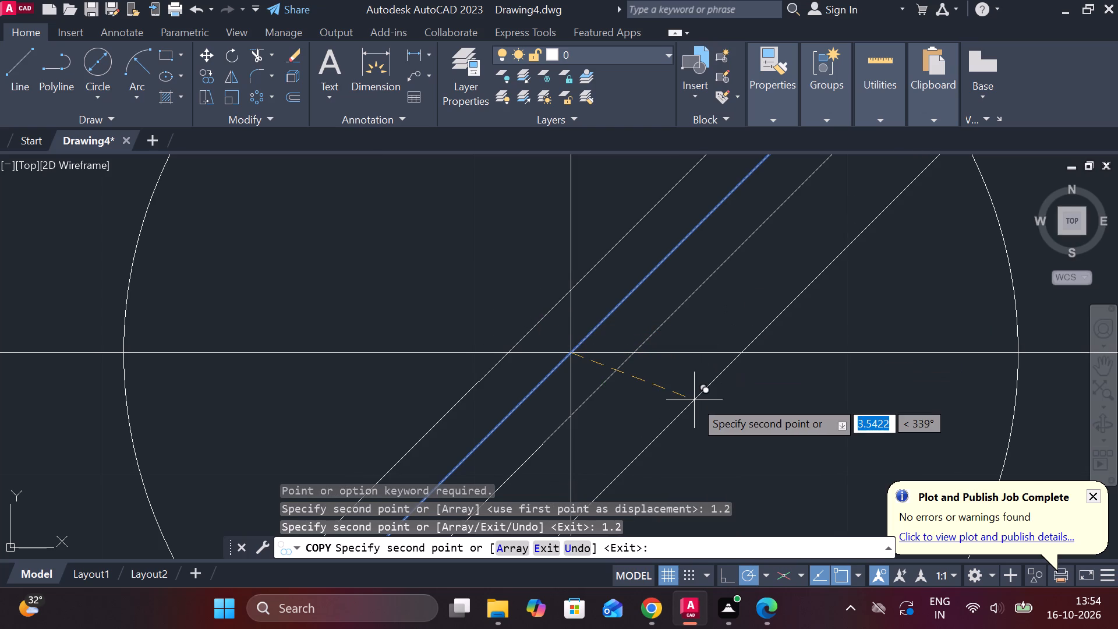
pyautogui.press('Escape')
pyautogui.scroll(-4, 630, 409)
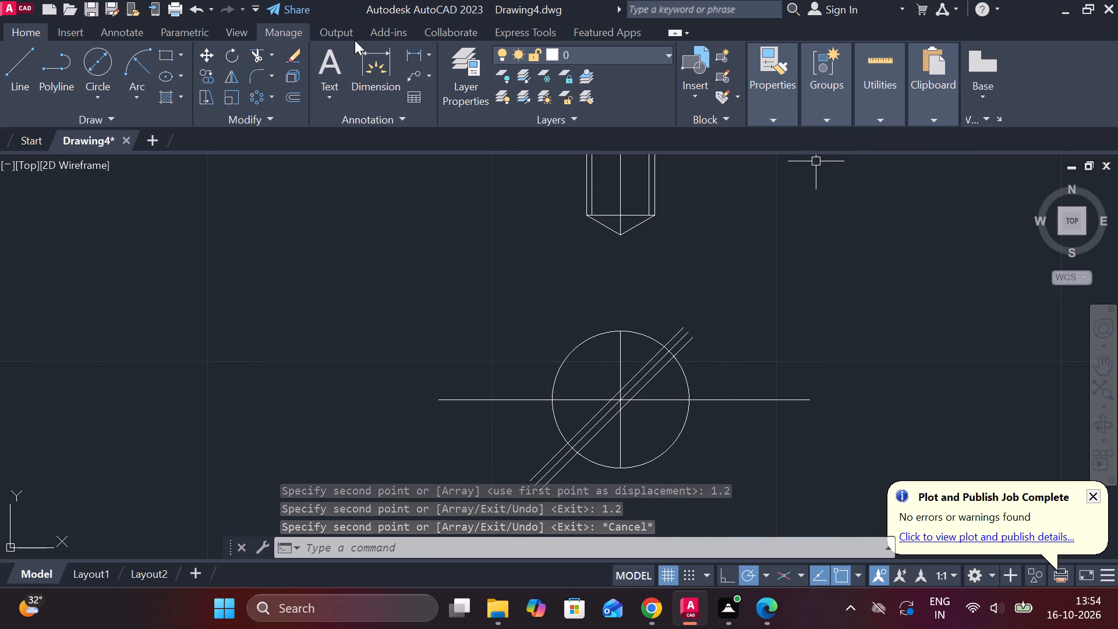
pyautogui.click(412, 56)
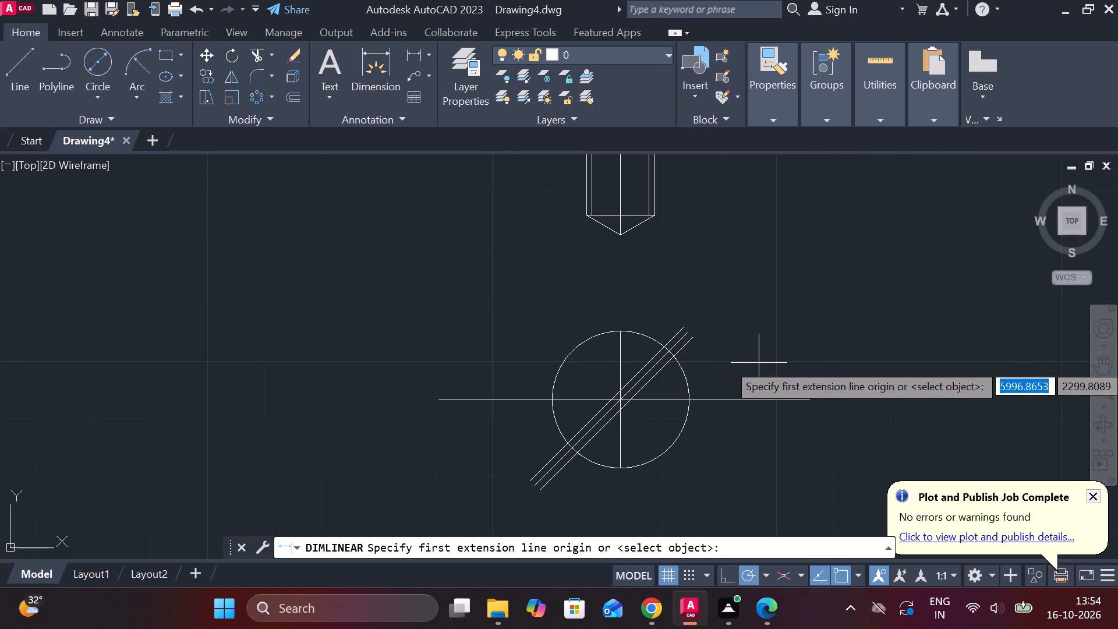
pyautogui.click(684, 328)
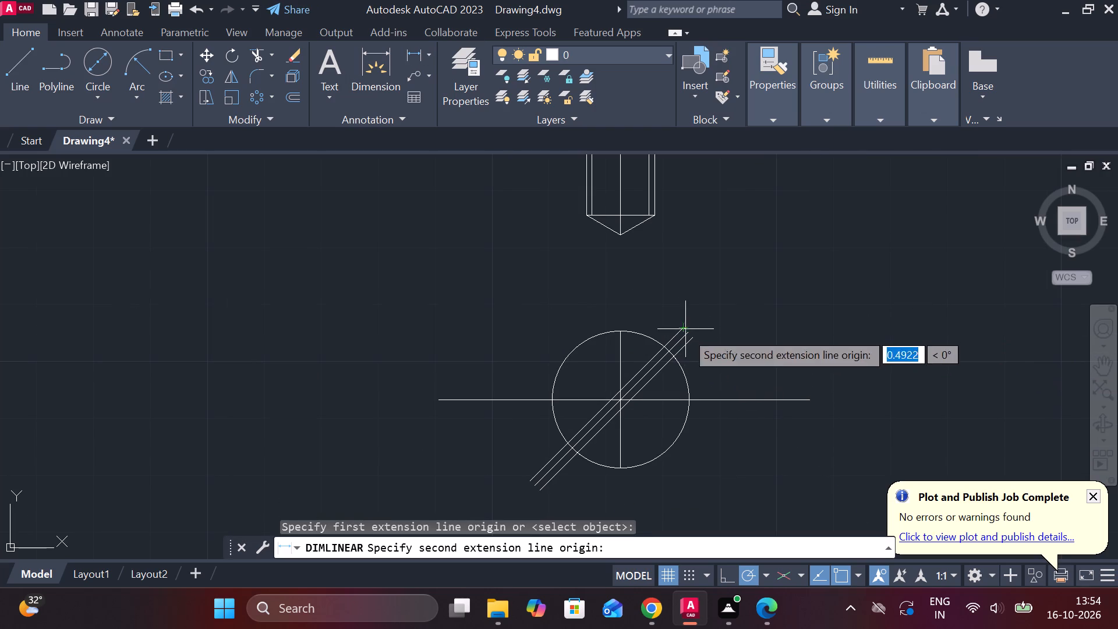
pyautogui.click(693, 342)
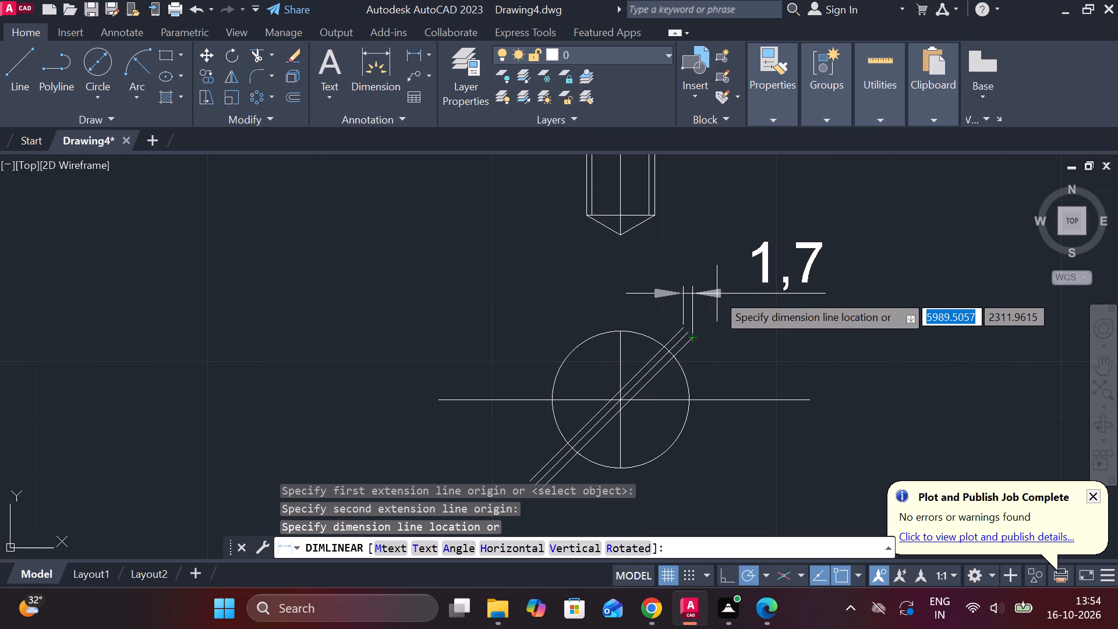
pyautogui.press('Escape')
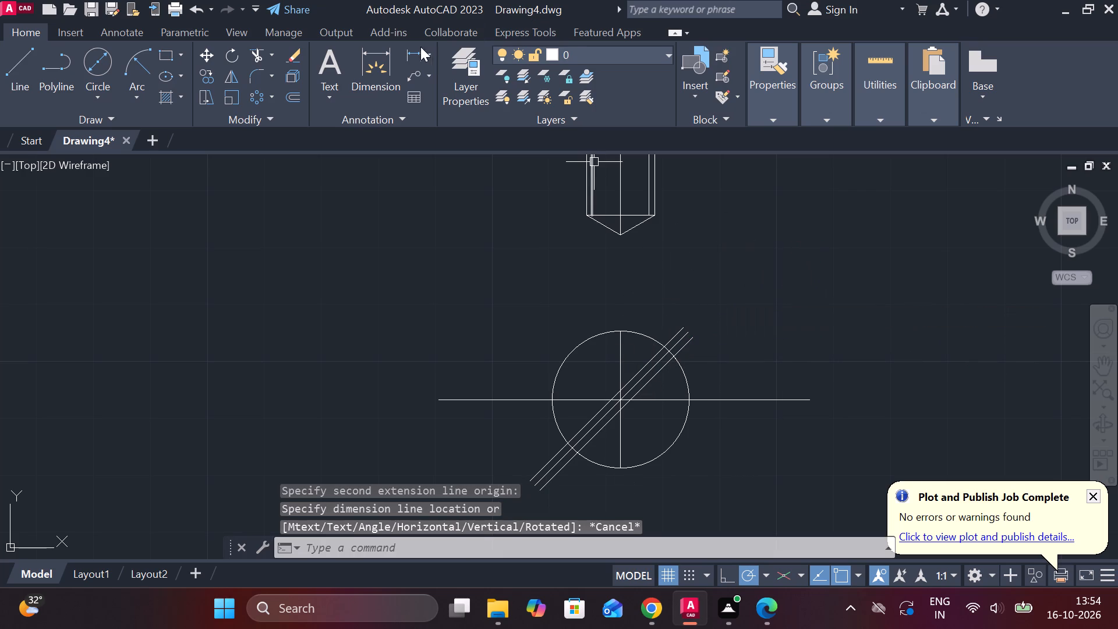
# Add an aligned dimension between the upper ends of the two outer diagonal lines, placed just beyond those ends.
pyautogui.click(426, 58)
pyautogui.click(441, 118)
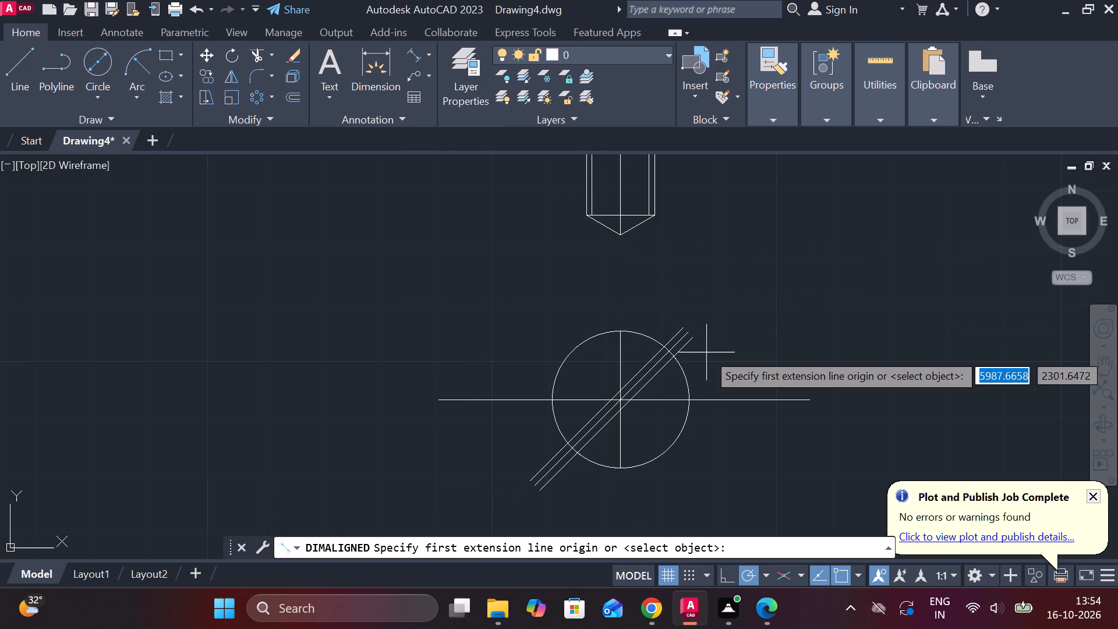
pyautogui.scroll(4, 689, 328)
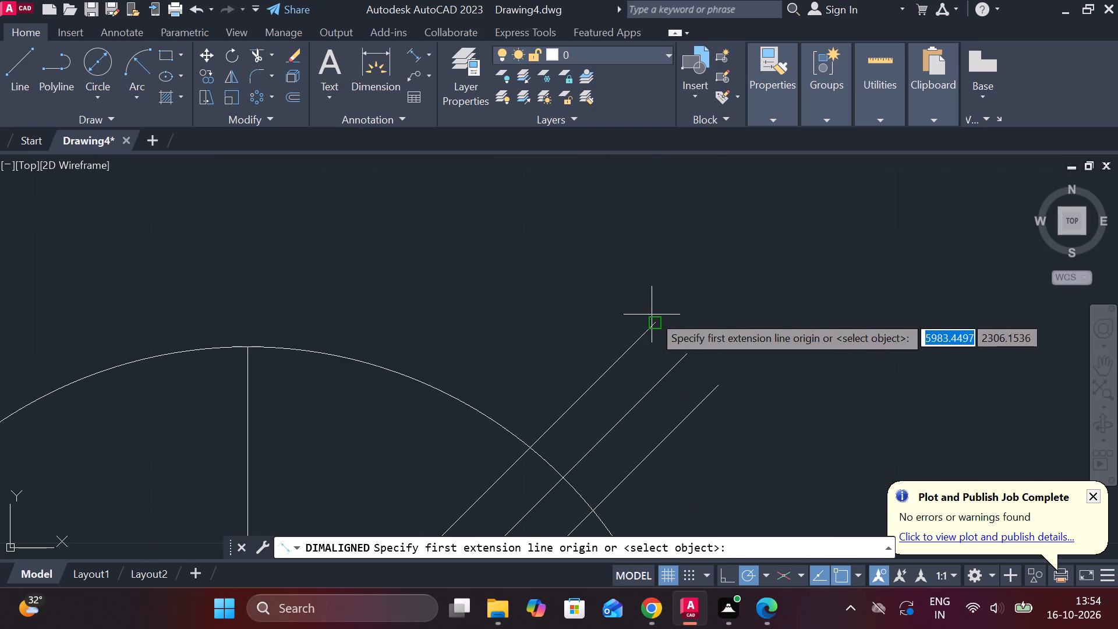
pyautogui.click(658, 323)
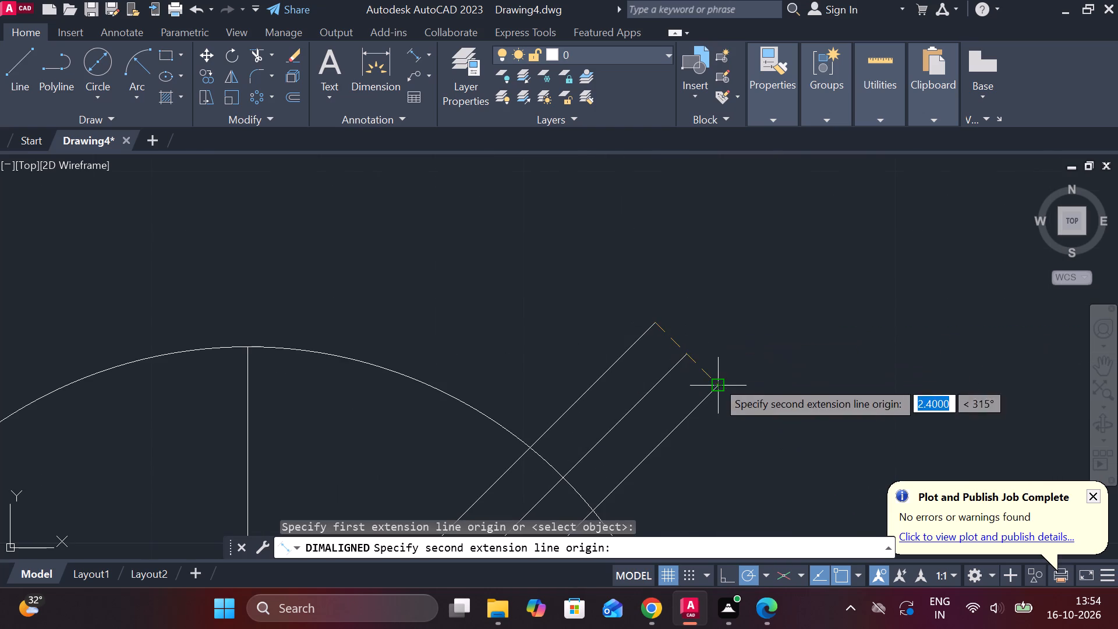
pyautogui.click(719, 381)
pyautogui.scroll(-3, 760, 303)
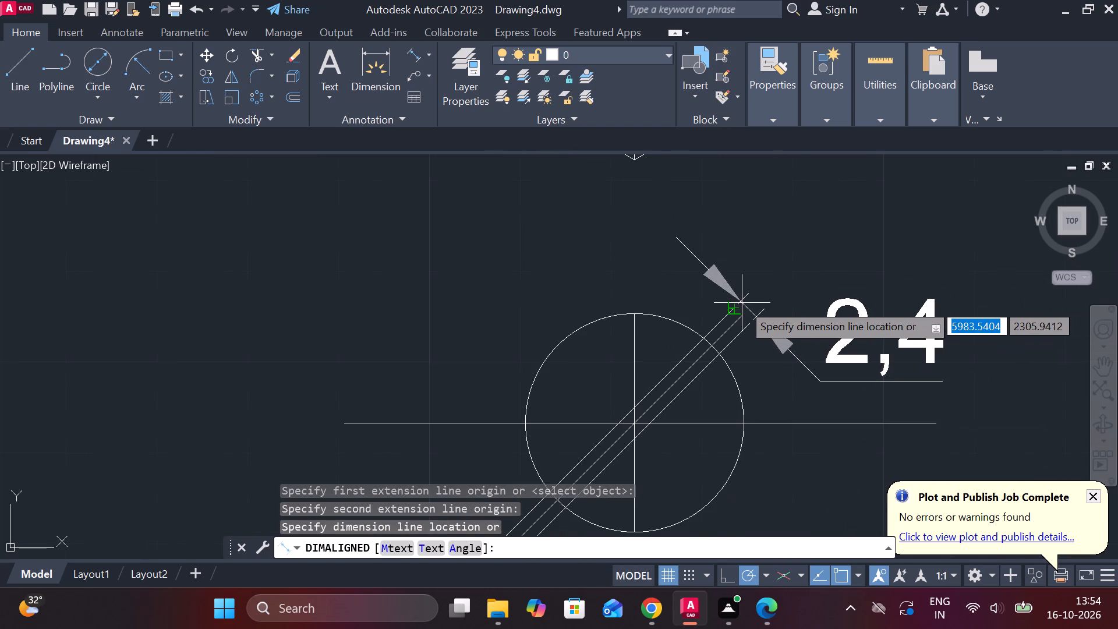
pyautogui.scroll(-1, 742, 303)
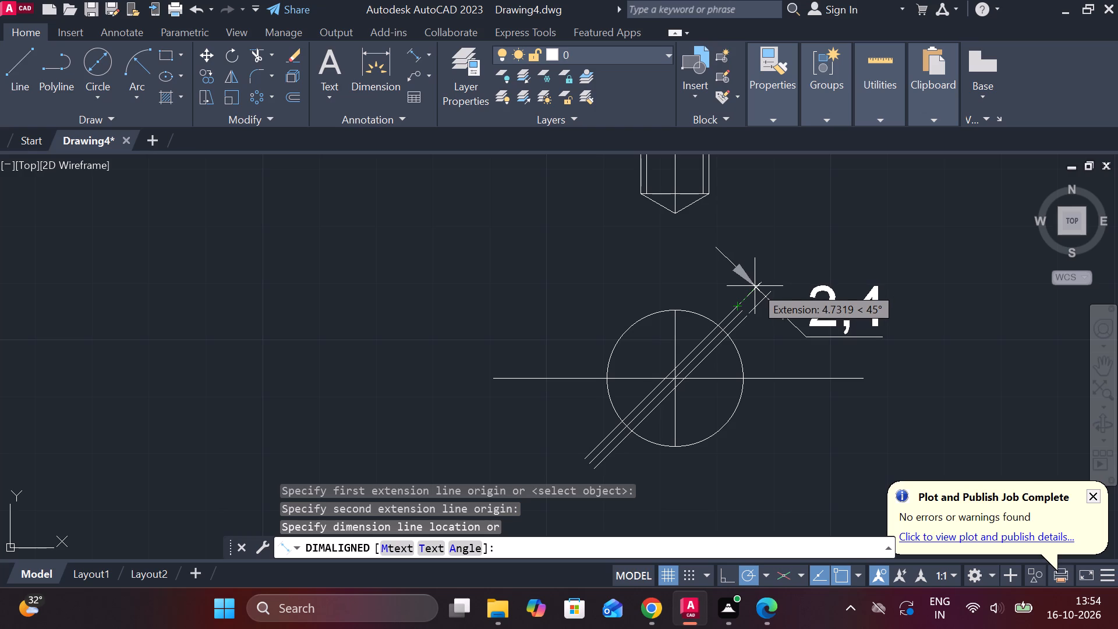
pyautogui.click(755, 286)
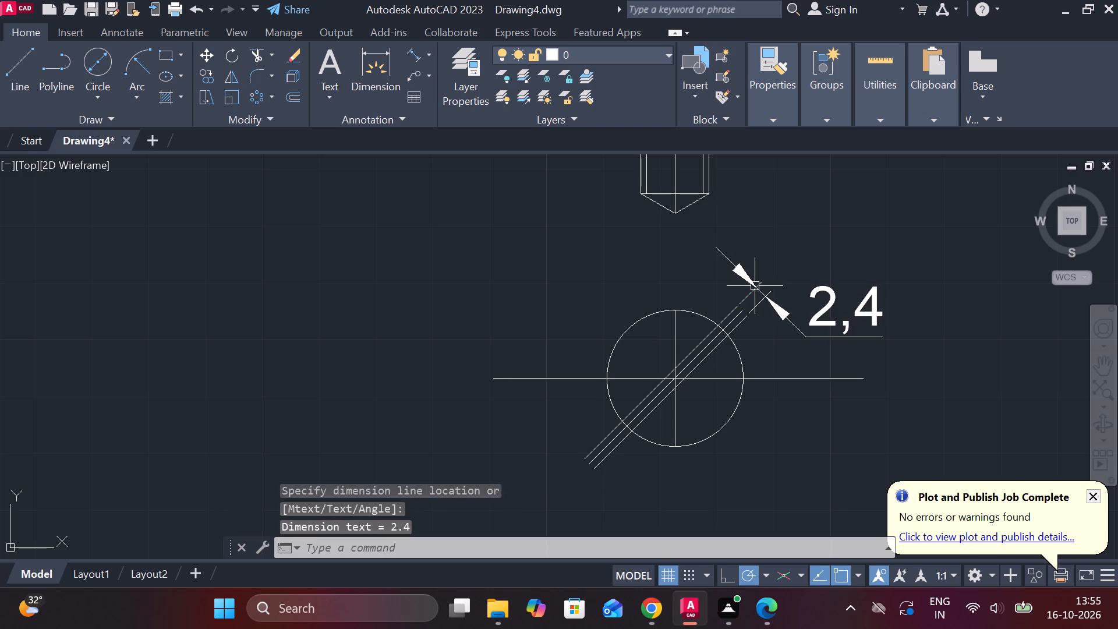
# Replace the text of the diagonal slot's width dimension with 2.4, using a decimal point.
pyautogui.doubleClick(846, 309)
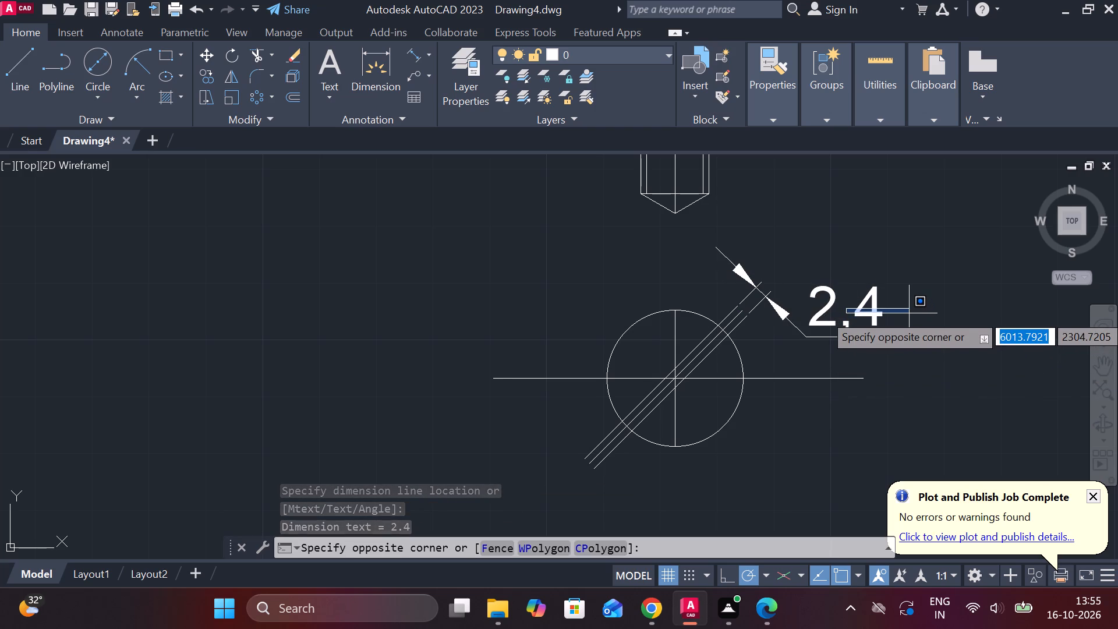
pyautogui.press('Escape')
pyautogui.doubleClick(872, 310)
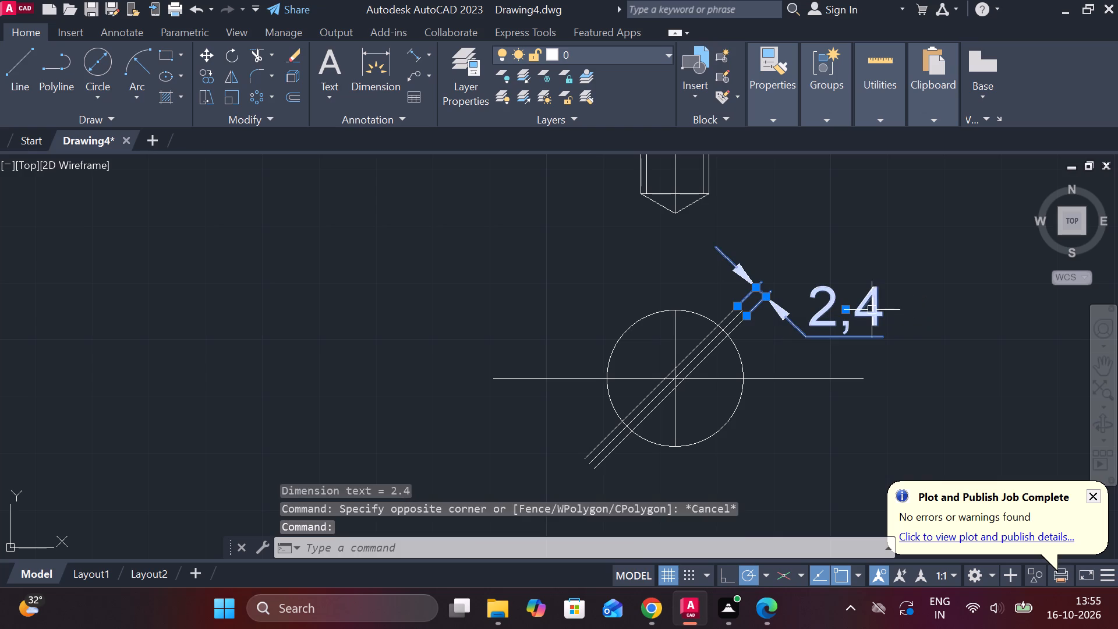
pyautogui.press('Right')
pyautogui.press('Right')
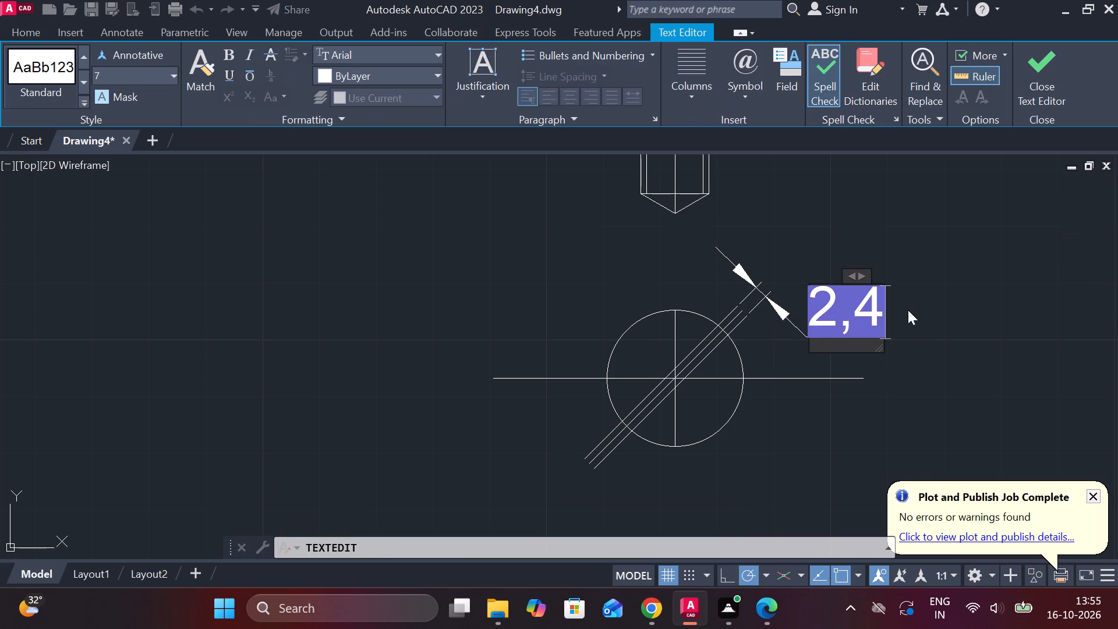
pyautogui.press('Right')
pyautogui.press('Right')
pyautogui.press('Right')
pyautogui.press('BackSpace')
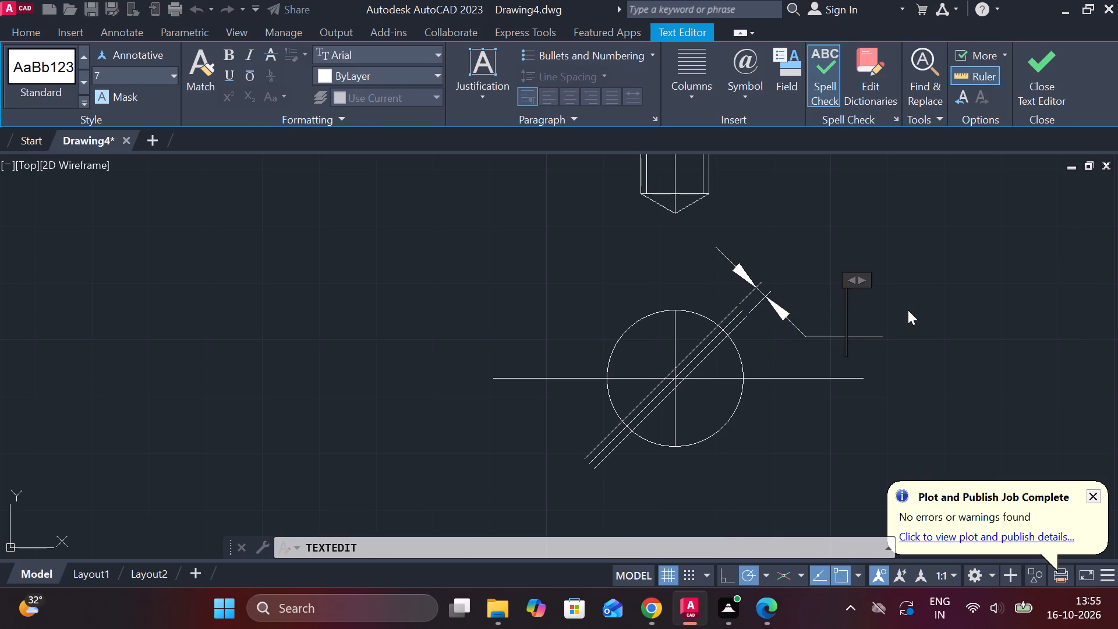
pyautogui.press('2')
pyautogui.press('.')
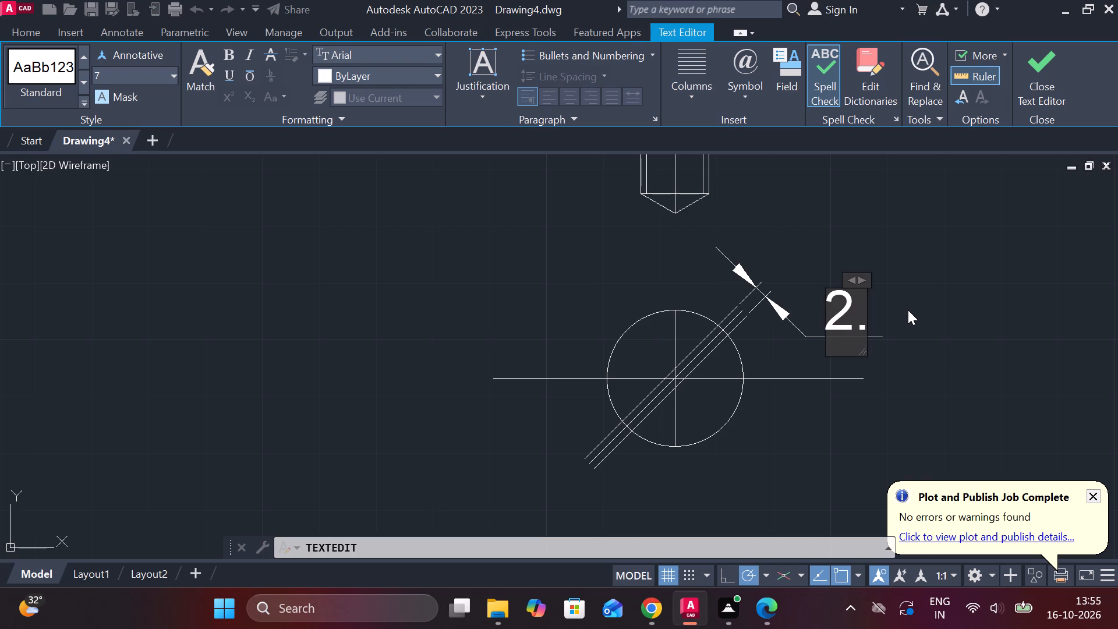
pyautogui.press('4')
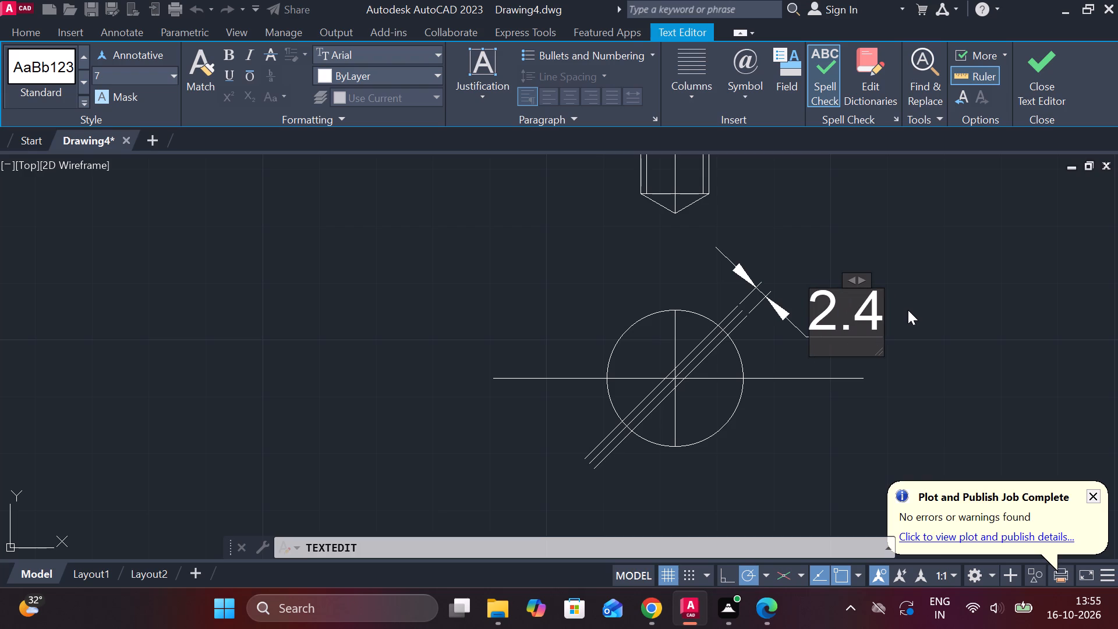
pyautogui.press('Return')
pyautogui.scroll(-2, 876, 409)
pyautogui.scroll(-1, 995, 405)
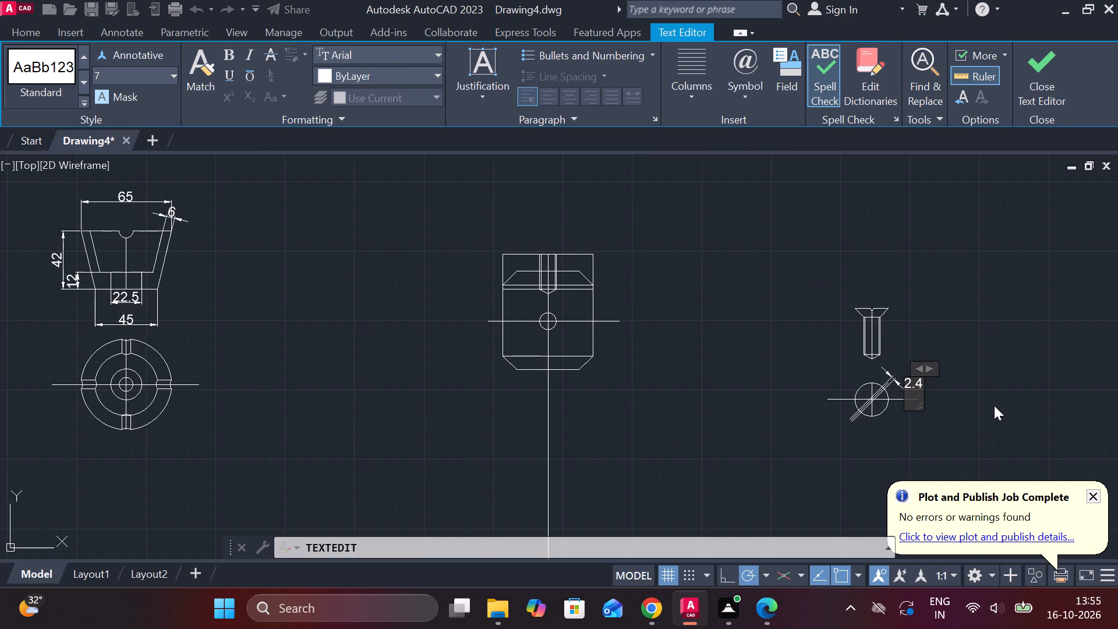
pyautogui.scroll(2, 994, 405)
pyautogui.scroll(-2, 994, 405)
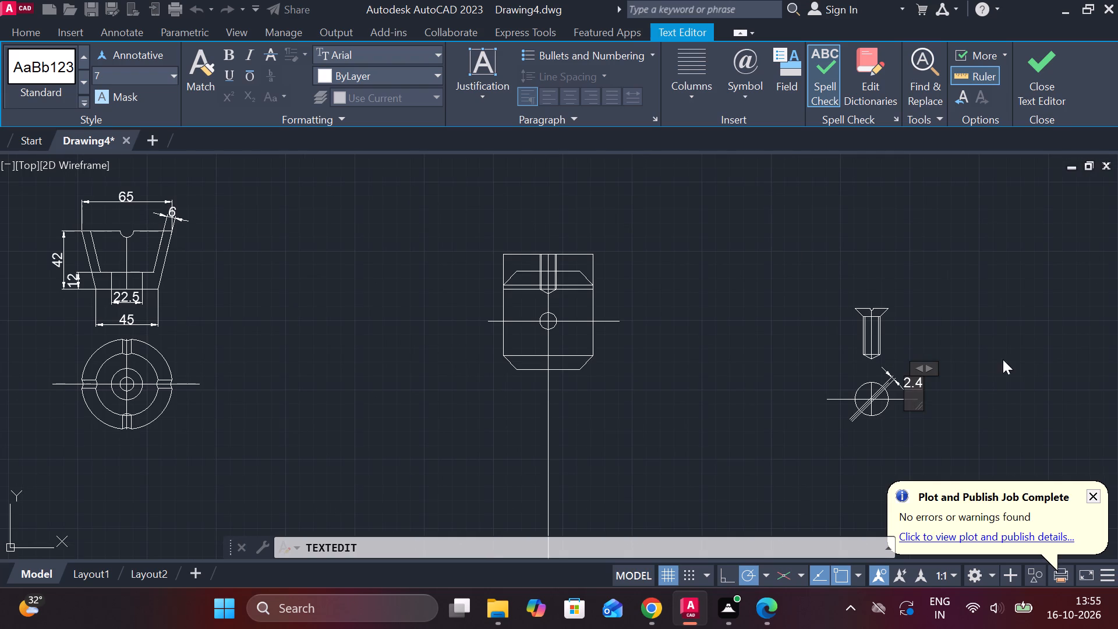
pyautogui.scroll(2, 691, 333)
pyautogui.scroll(-2, 691, 333)
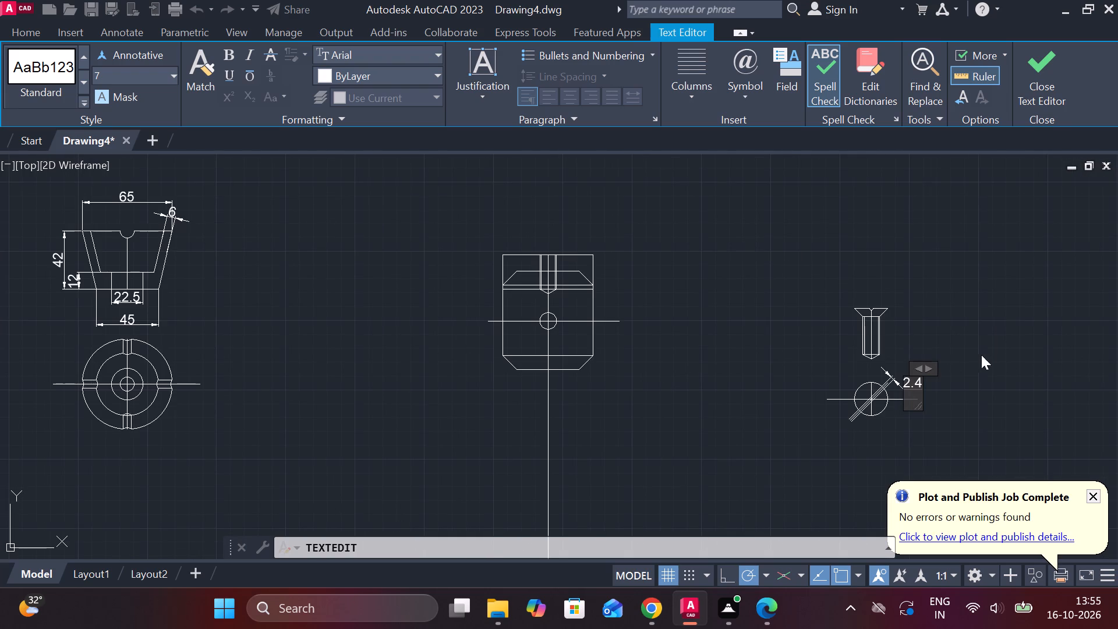
pyautogui.scroll(2, 908, 344)
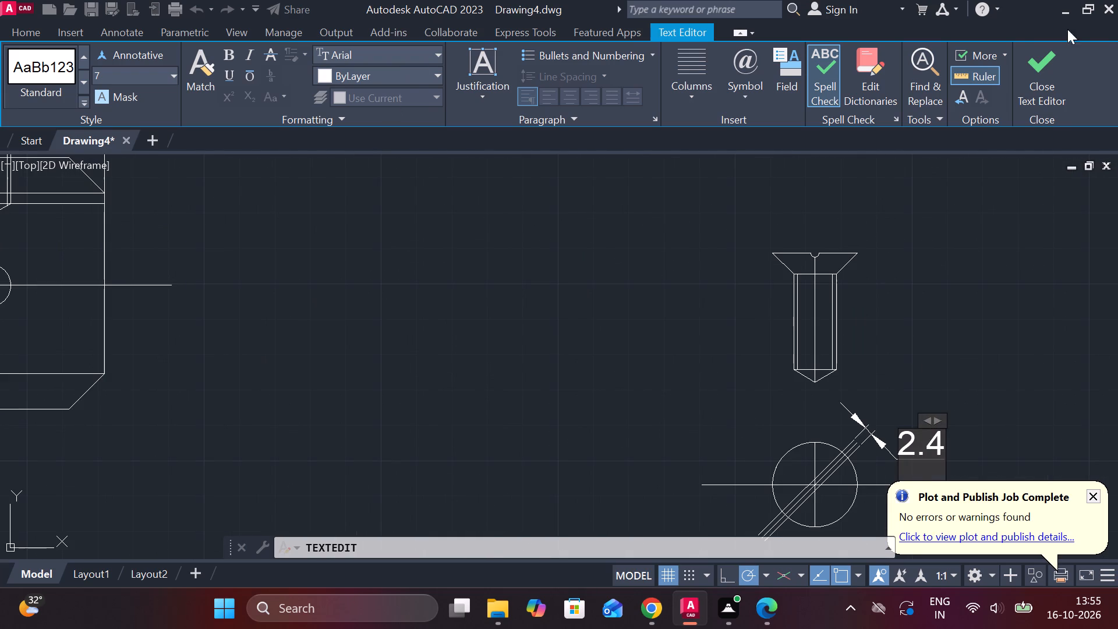
pyautogui.click(1031, 67)
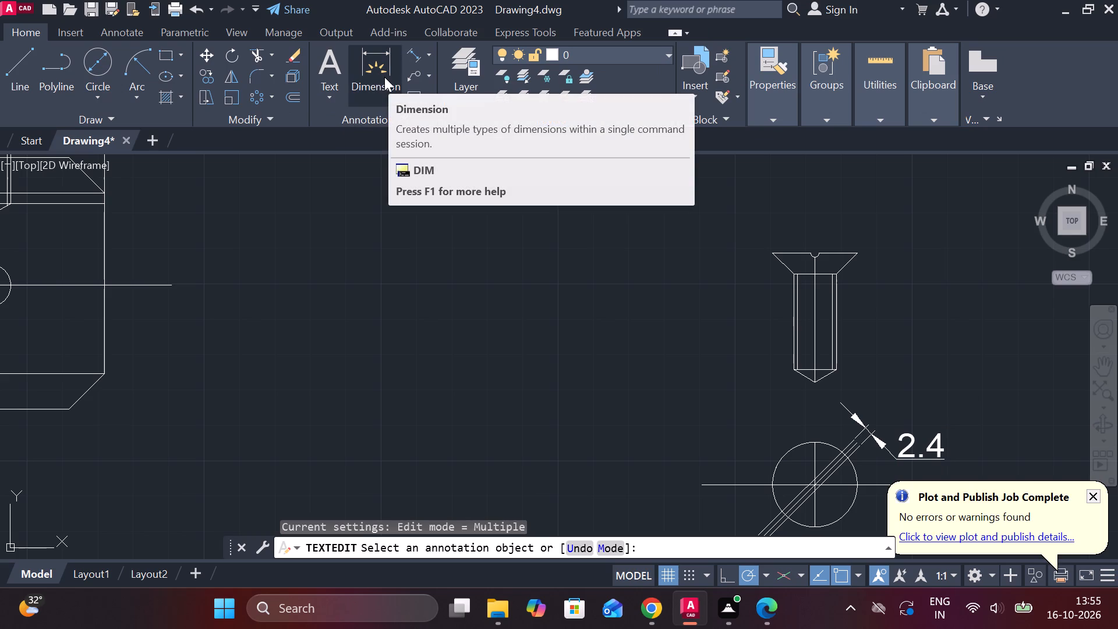
# Add a vertical linear dimension for the countersunk head's height, placed to the right of the screw profile.
pyautogui.click(429, 51)
pyautogui.click(440, 83)
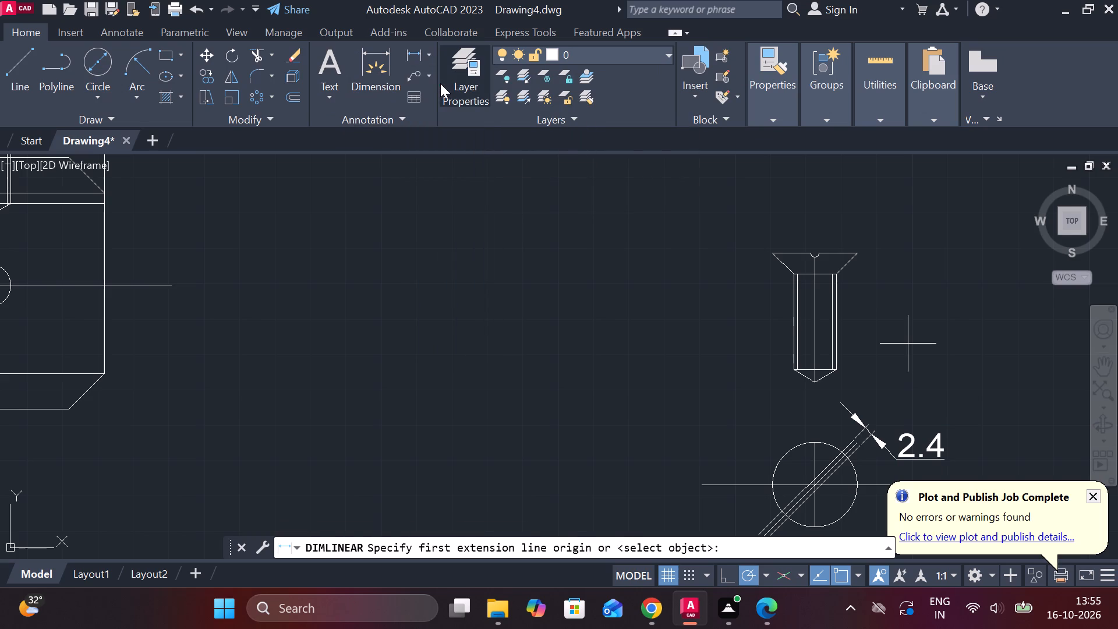
pyautogui.click(855, 254)
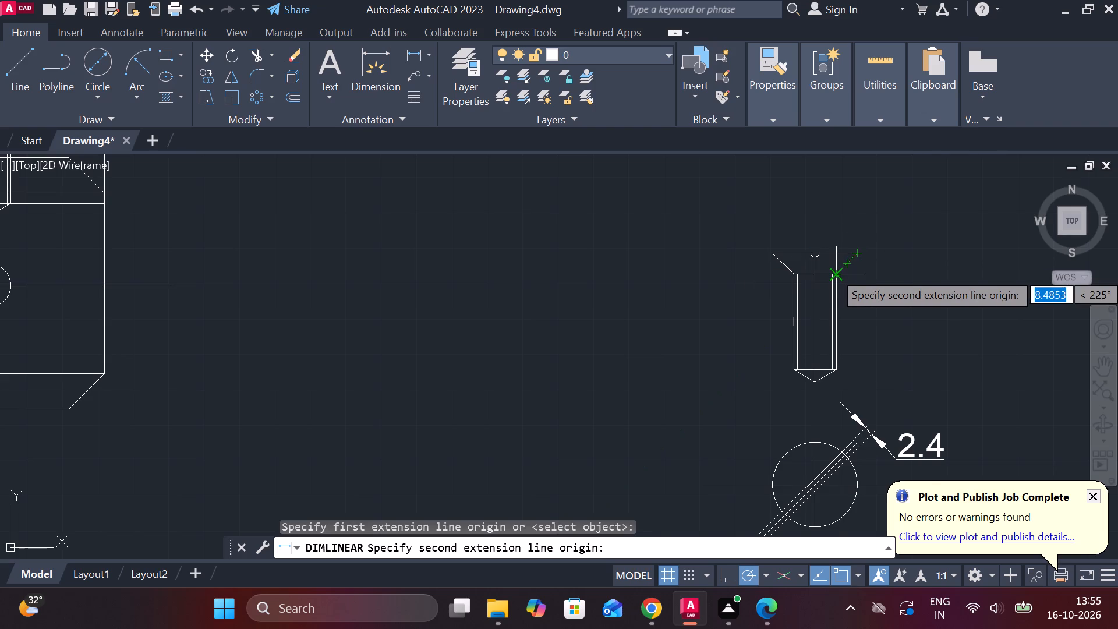
pyautogui.scroll(2, 835, 271)
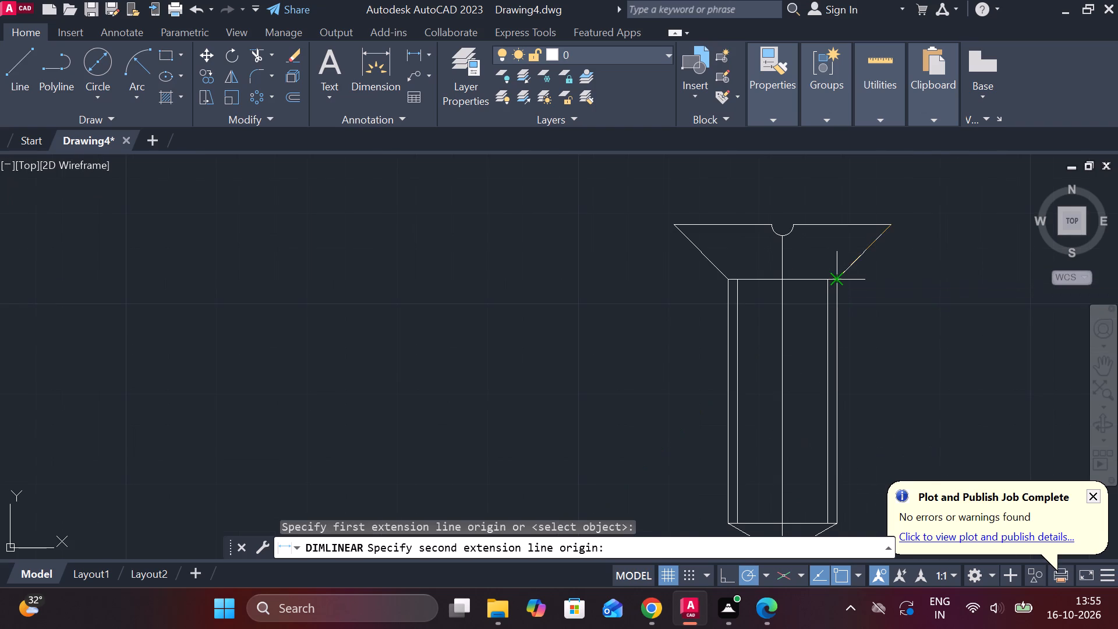
pyautogui.click(837, 276)
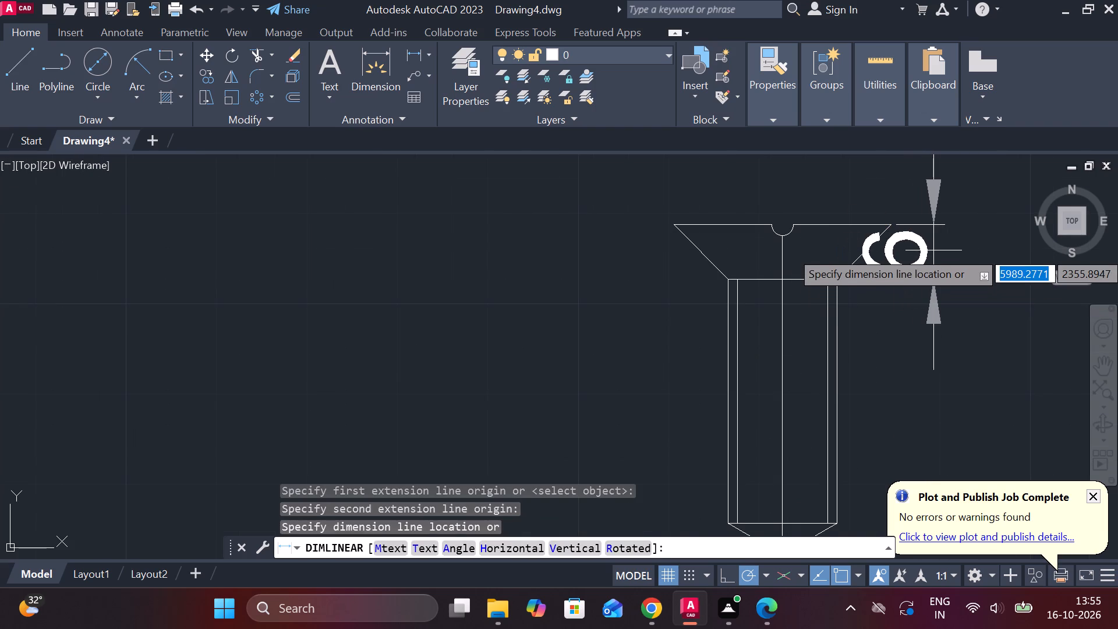
pyautogui.click(960, 248)
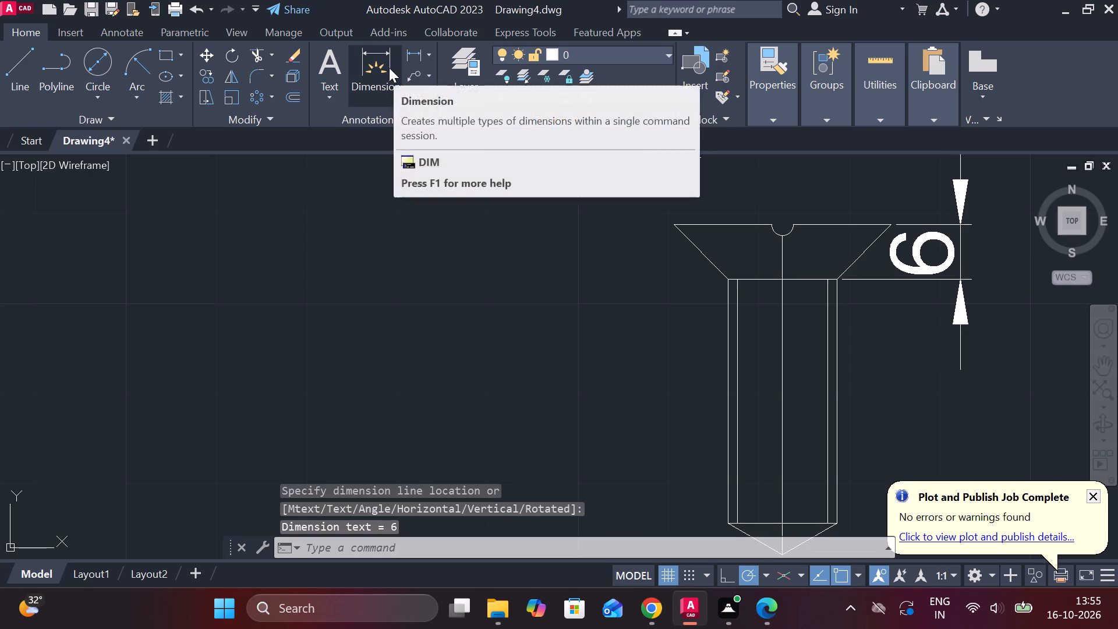
# Add a vertical linear dimension for the straight shank's length, from the head's underside to the start of the point, on the profile's left side.
pyautogui.click(416, 47)
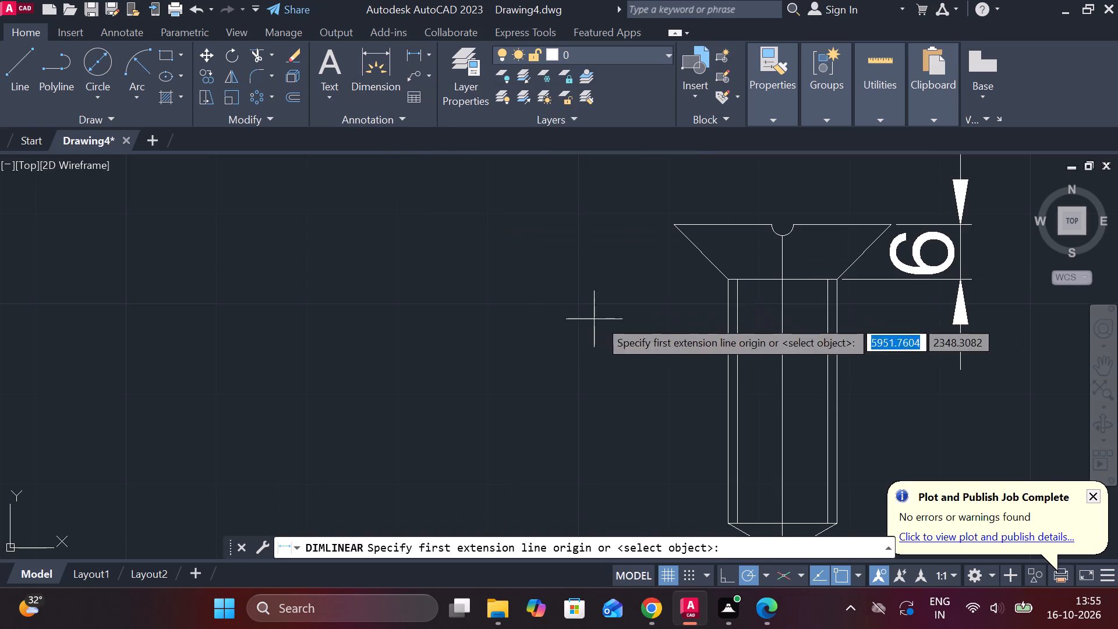
pyautogui.click(730, 277)
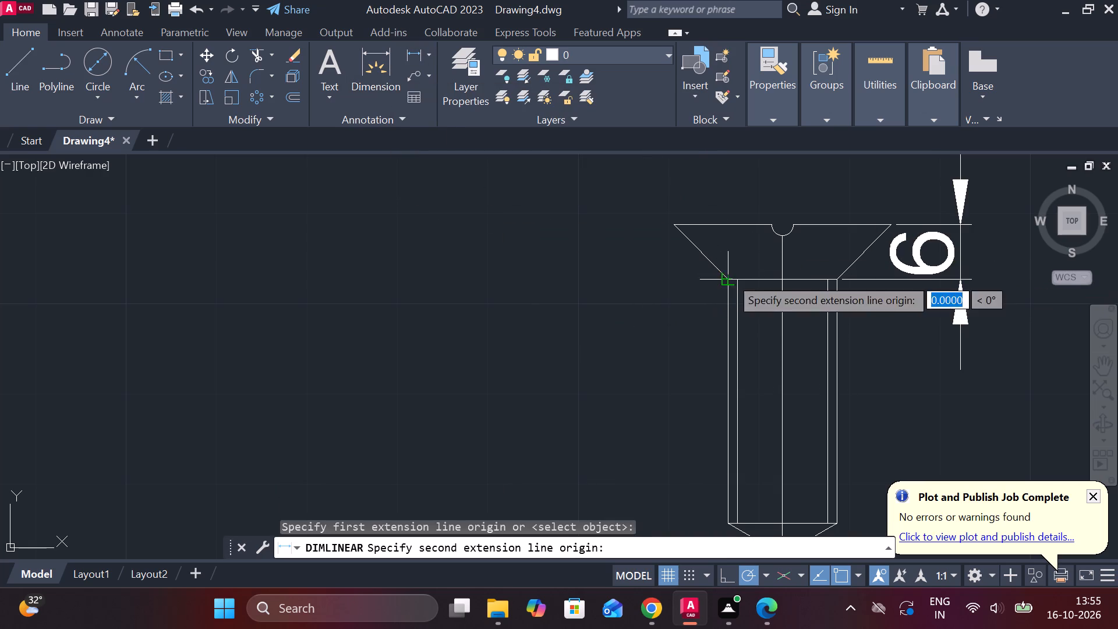
pyautogui.scroll(2, 730, 446)
pyautogui.scroll(-3, 730, 446)
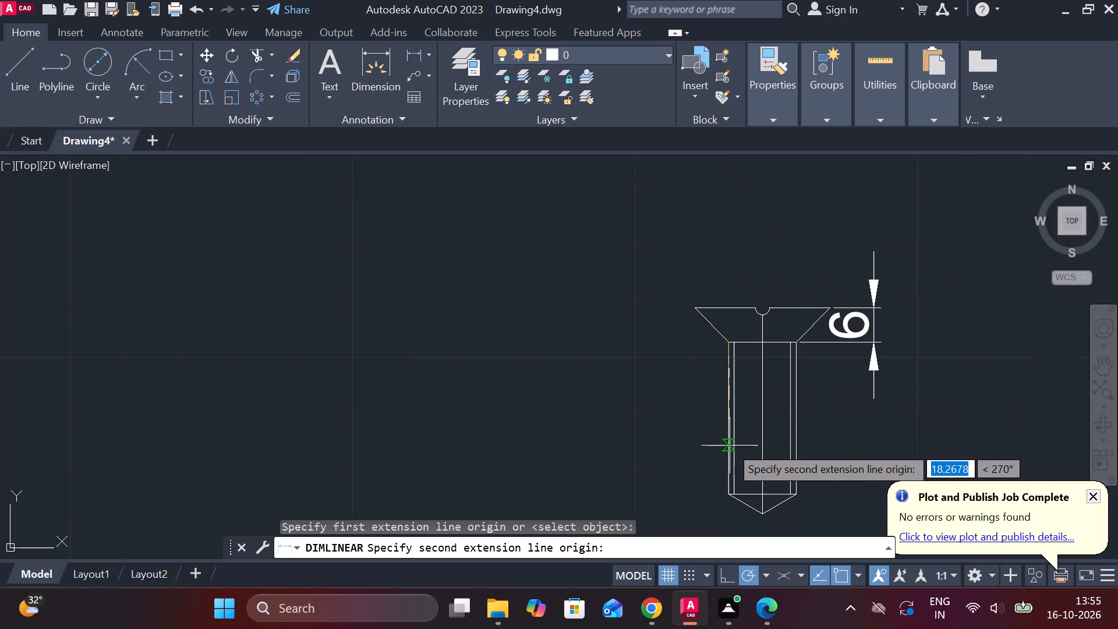
pyautogui.click(730, 493)
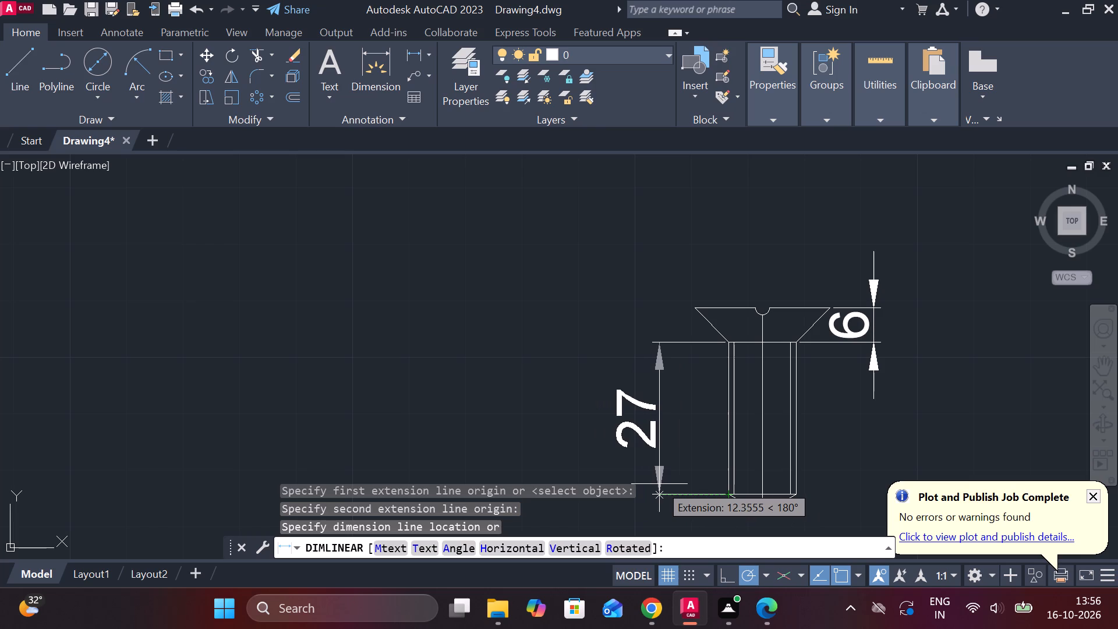
pyautogui.click(659, 484)
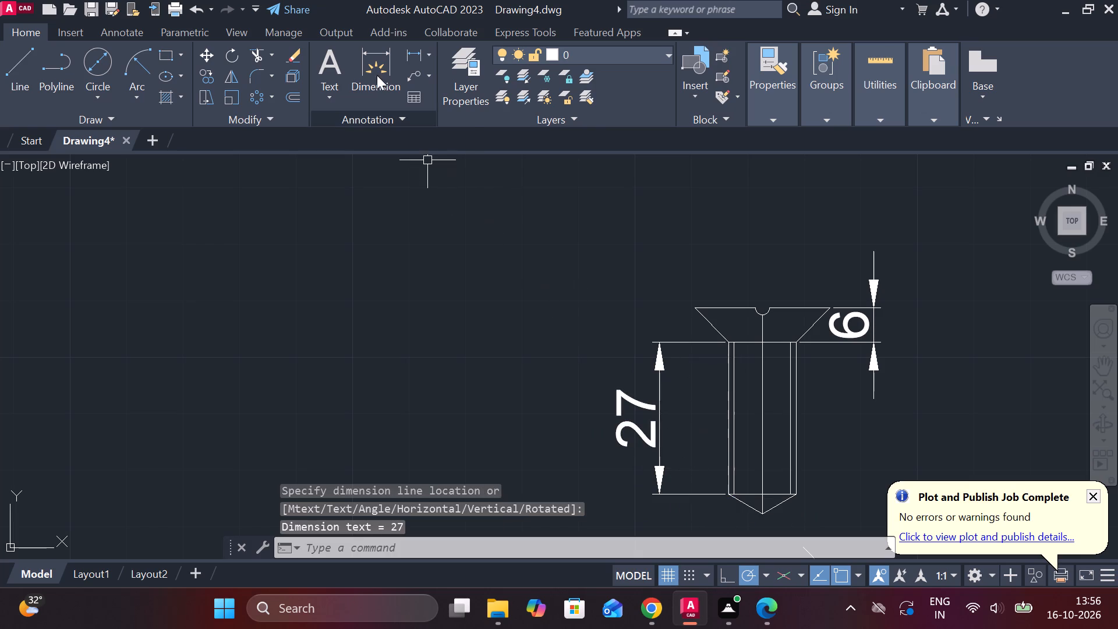
# Add a horizontal linear dimension across the full top width of the countersunk head, placed above the screw profile.
pyautogui.click(413, 51)
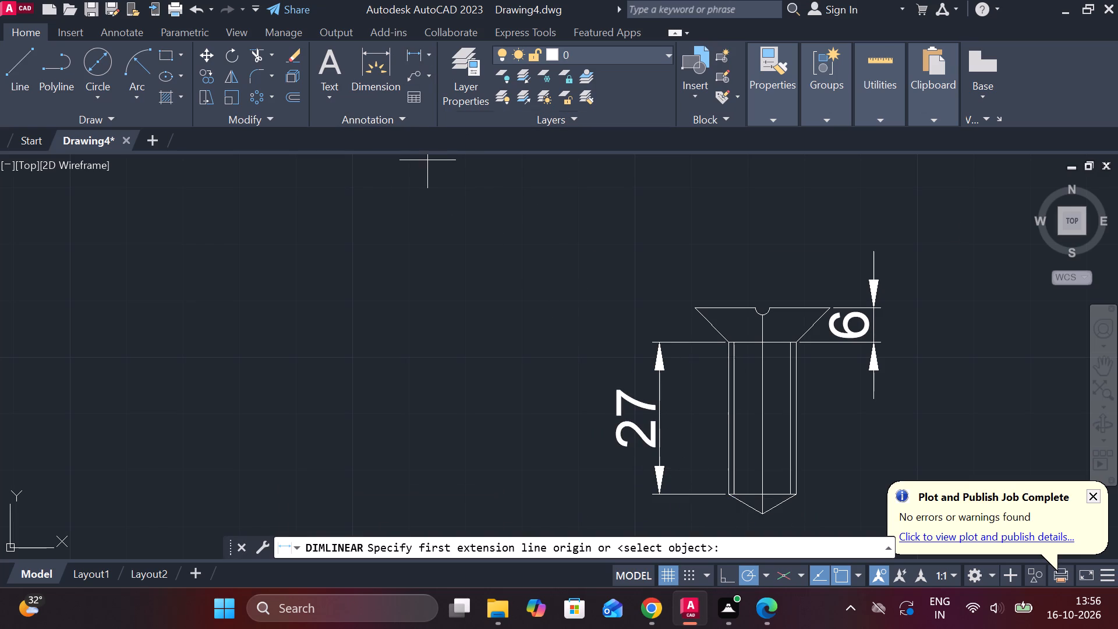
pyautogui.click(700, 313)
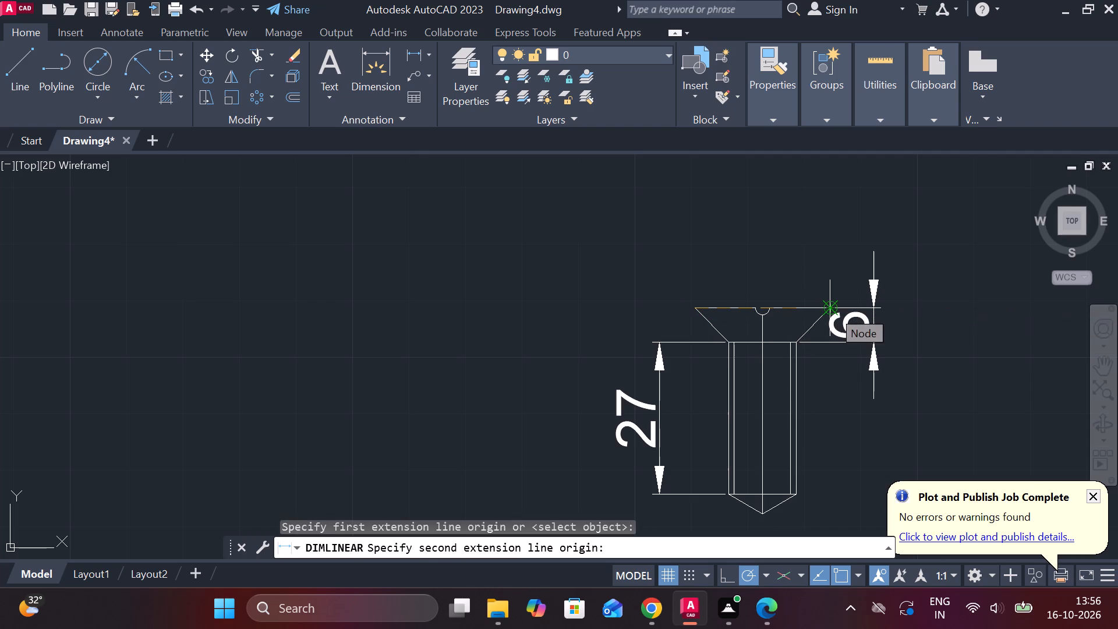
pyautogui.scroll(2, 832, 310)
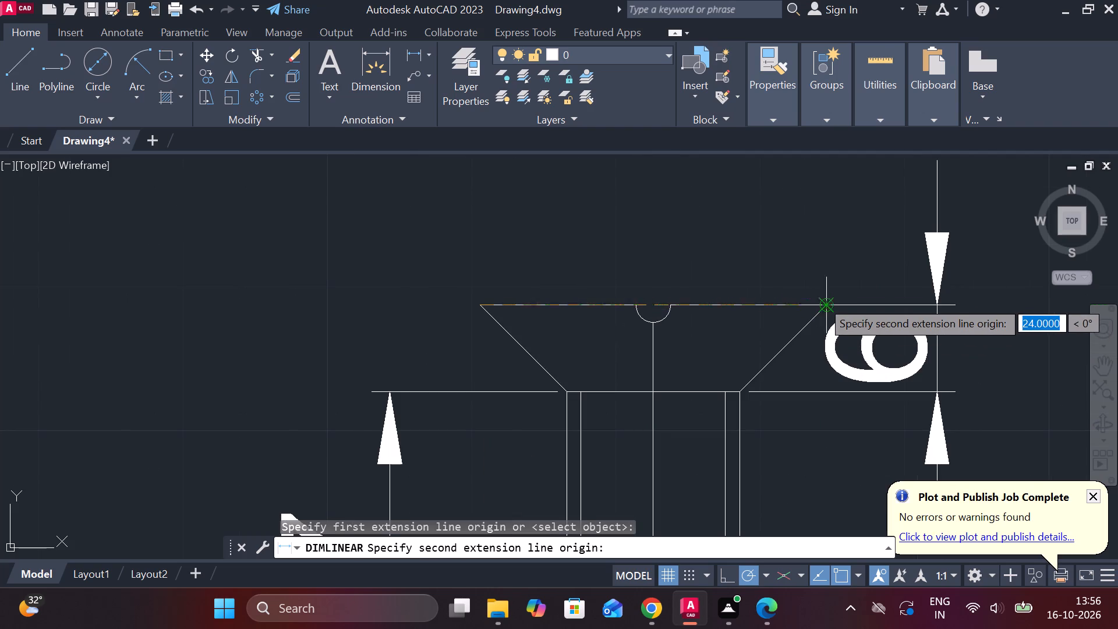
pyautogui.click(823, 301)
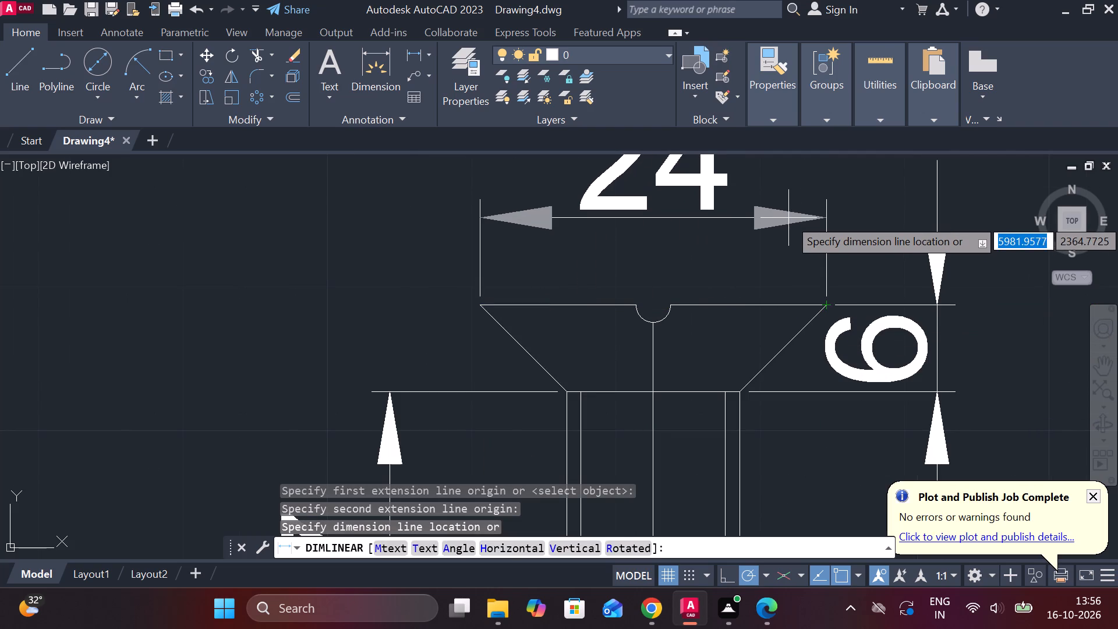
pyautogui.scroll(-2, 788, 218)
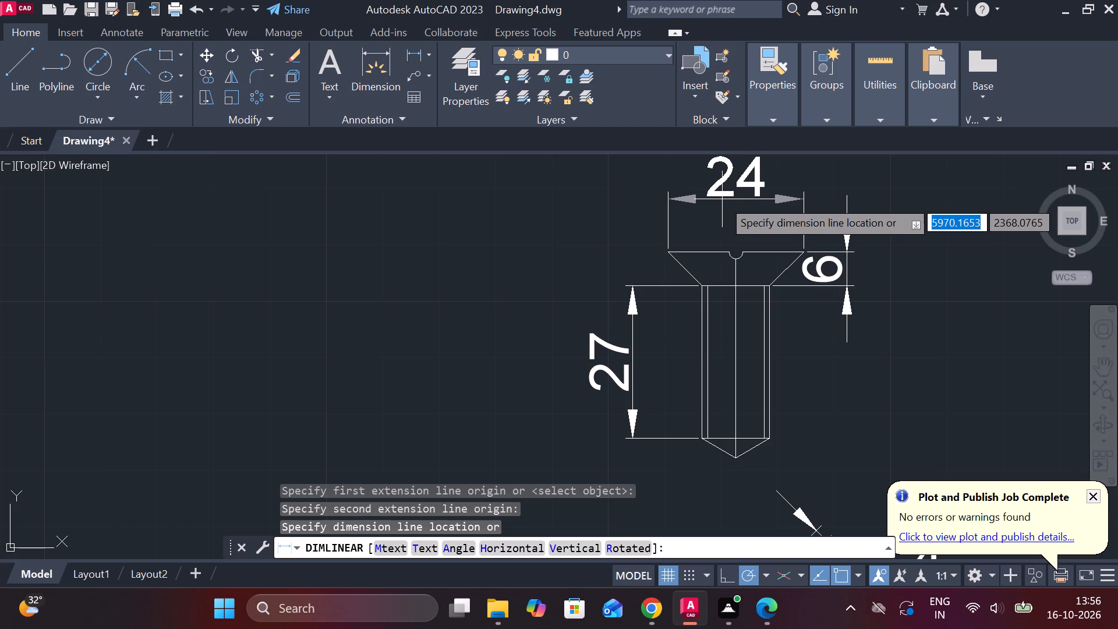
pyautogui.click(722, 199)
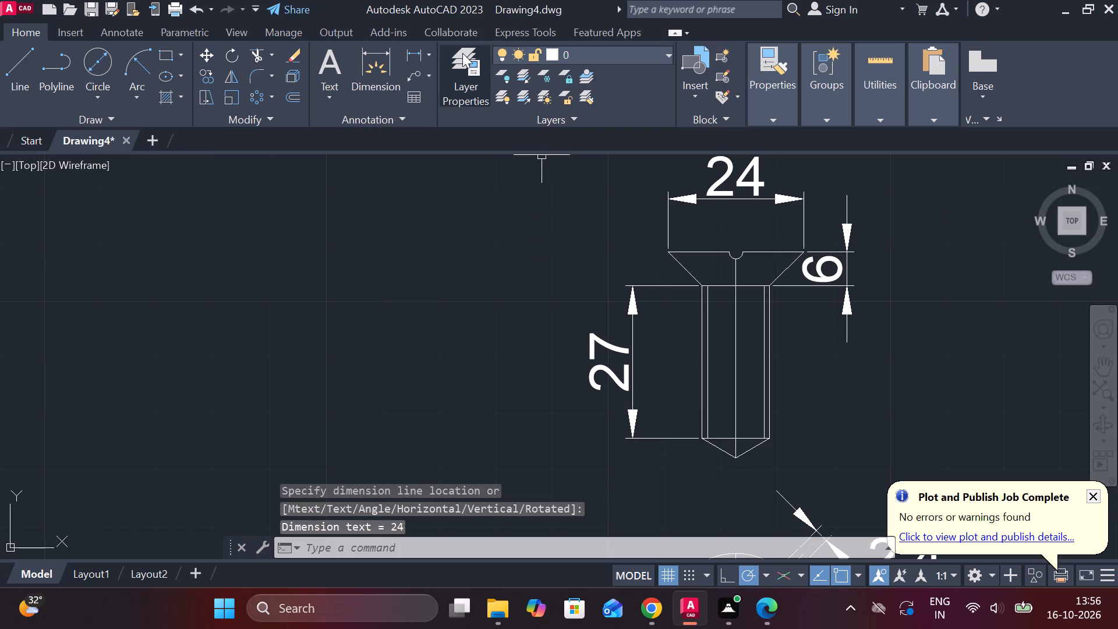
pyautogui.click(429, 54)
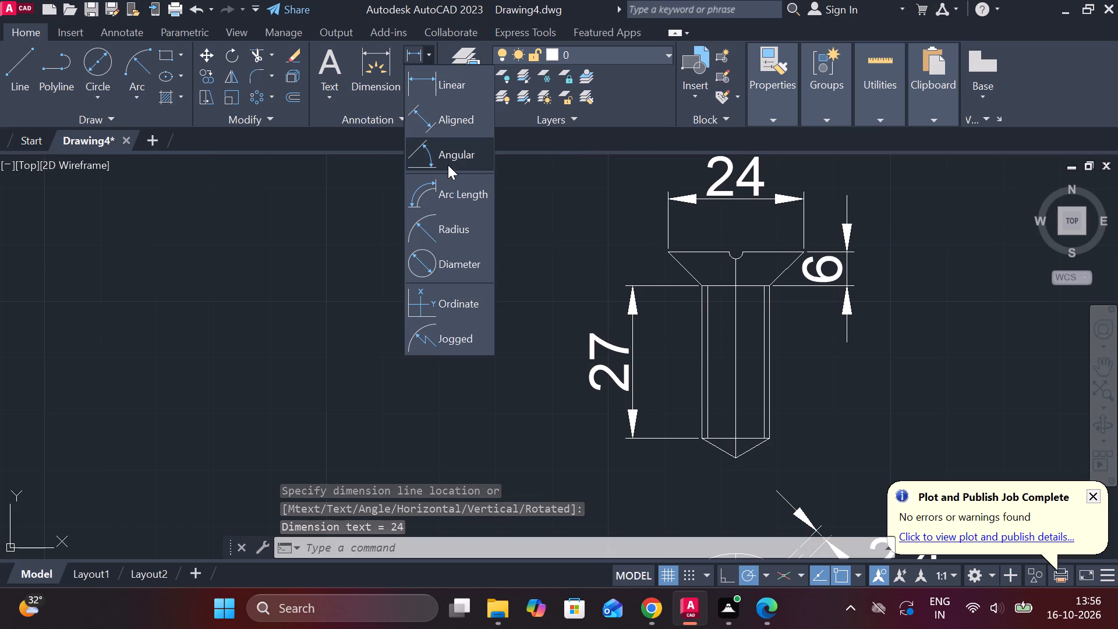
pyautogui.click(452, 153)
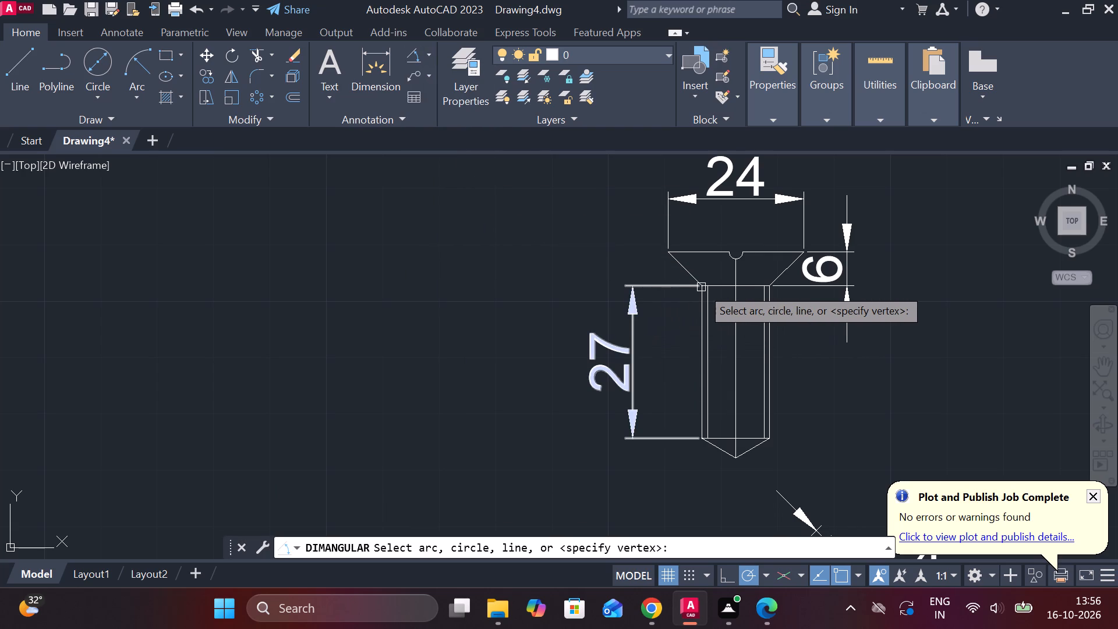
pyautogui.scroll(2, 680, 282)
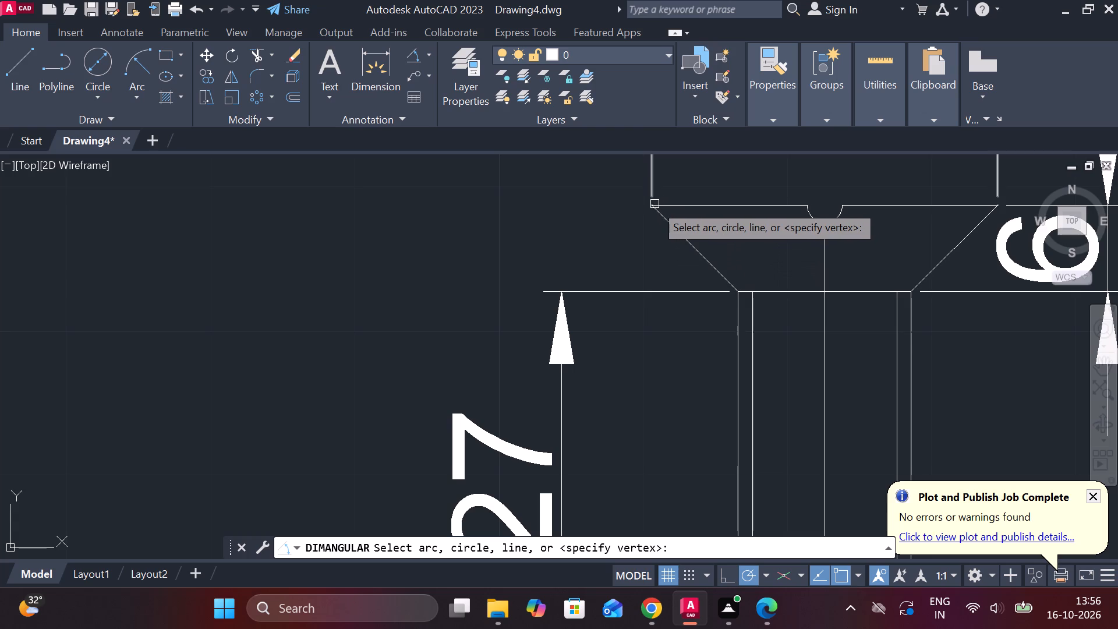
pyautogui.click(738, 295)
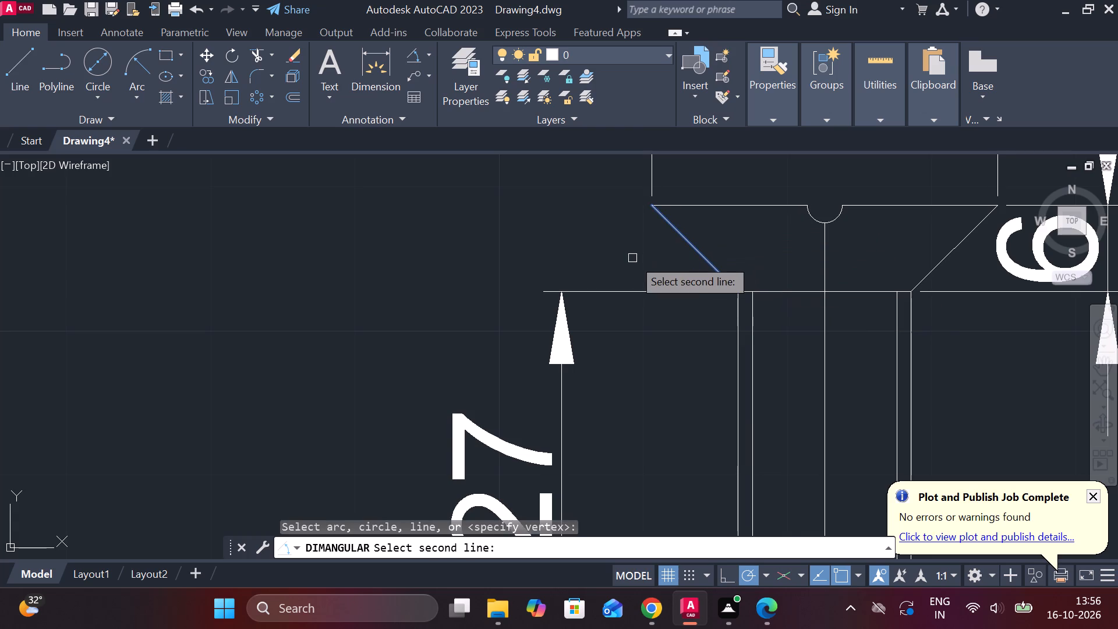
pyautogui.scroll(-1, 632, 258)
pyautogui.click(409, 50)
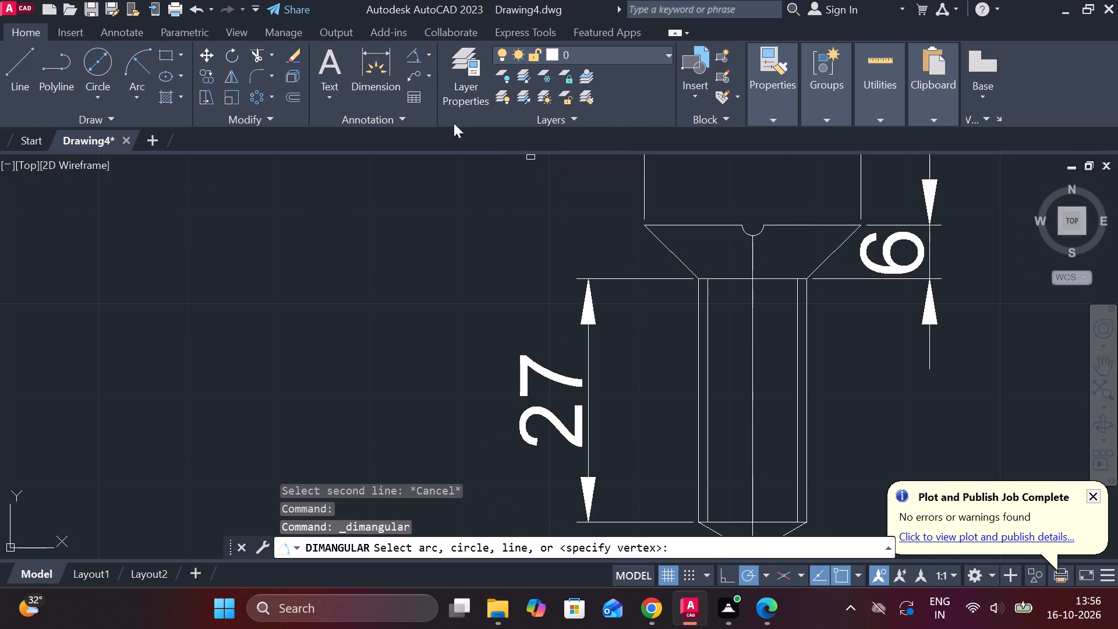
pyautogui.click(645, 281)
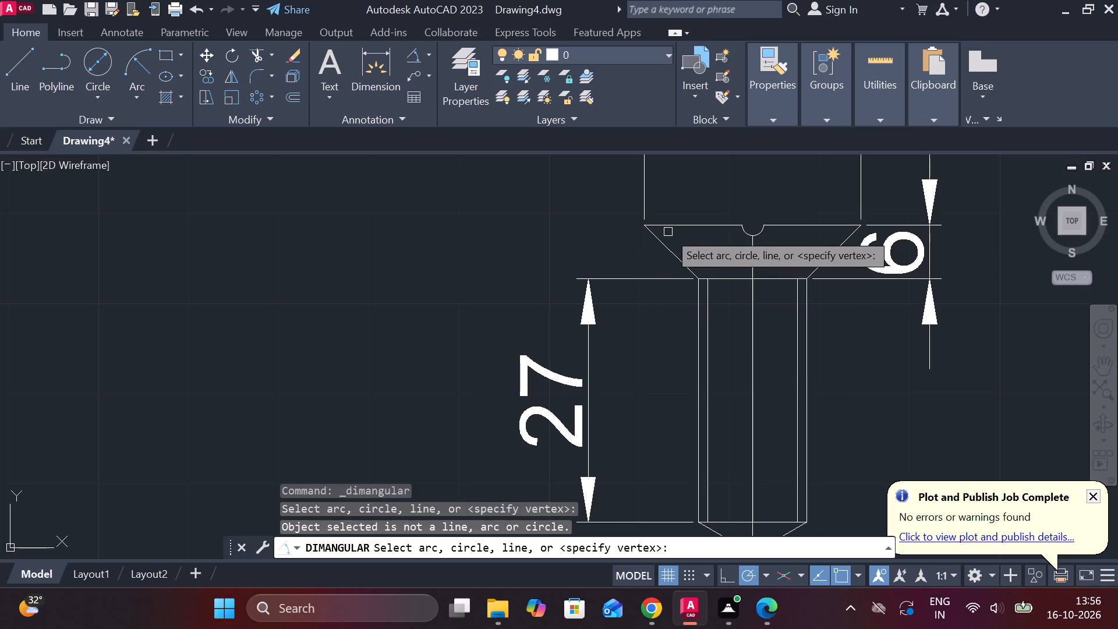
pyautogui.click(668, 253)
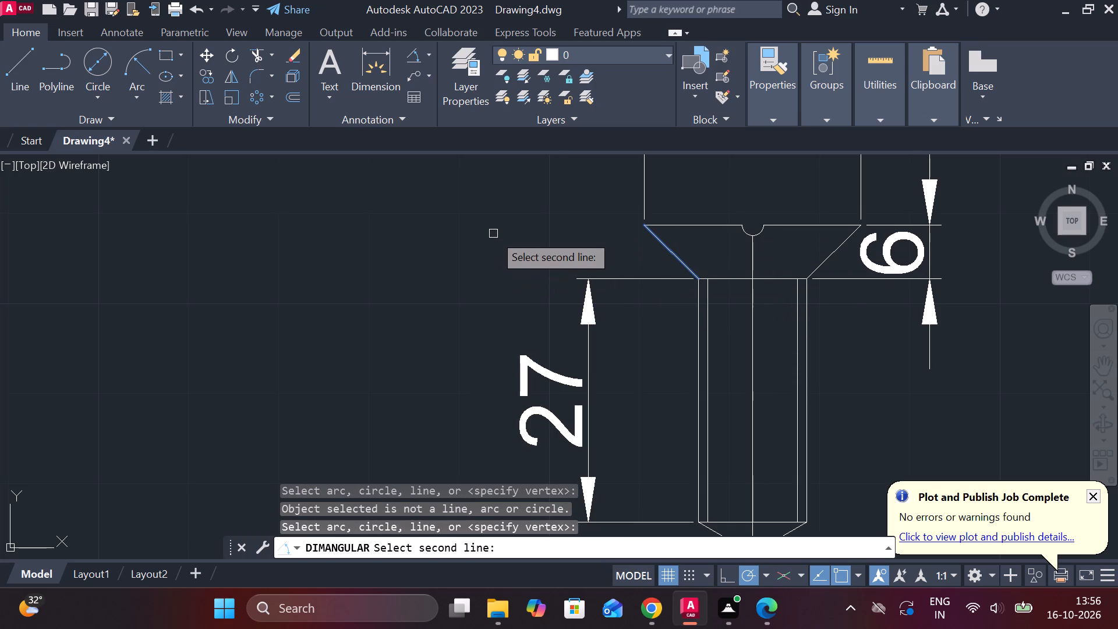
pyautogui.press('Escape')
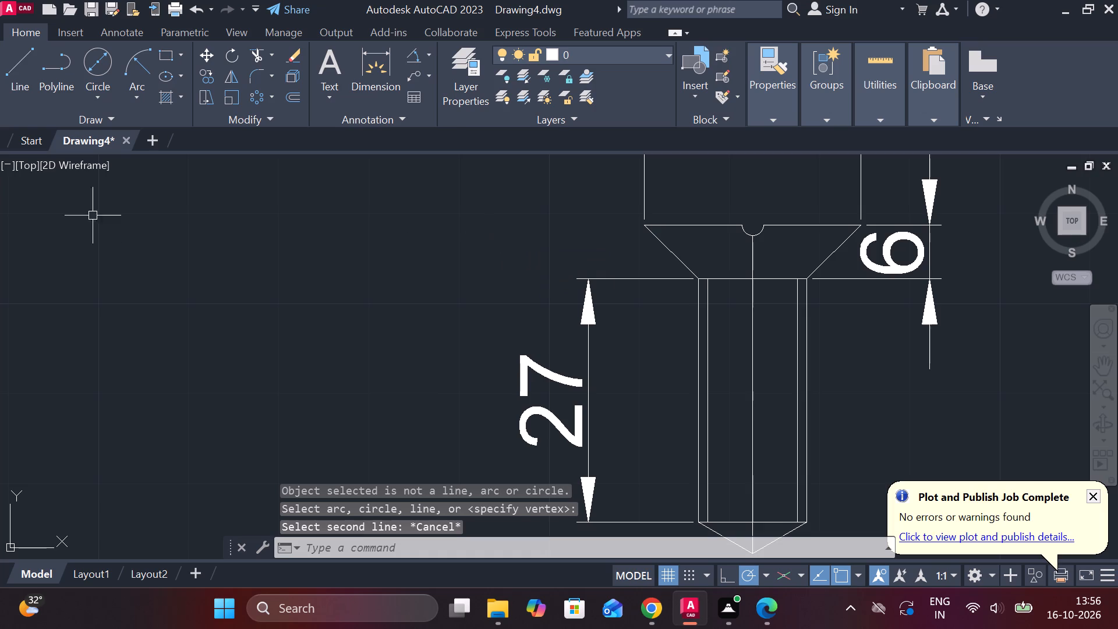
# Draw a short horizontal reference line outward from the left corner where the countersunk head meets the shank.
pyautogui.click(22, 62)
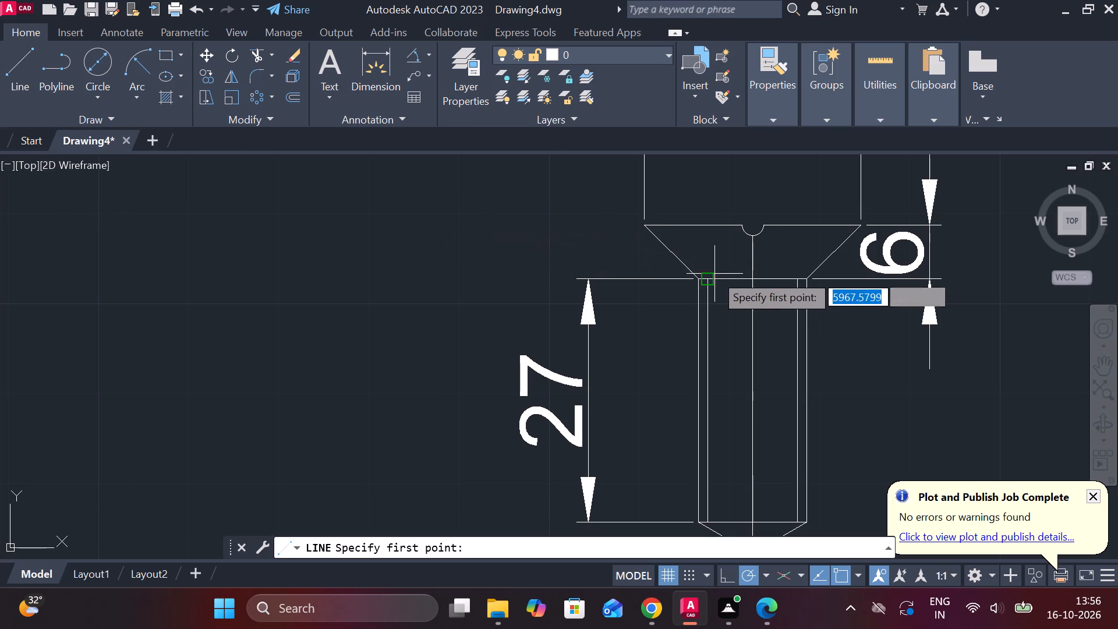
pyautogui.scroll(3, 703, 278)
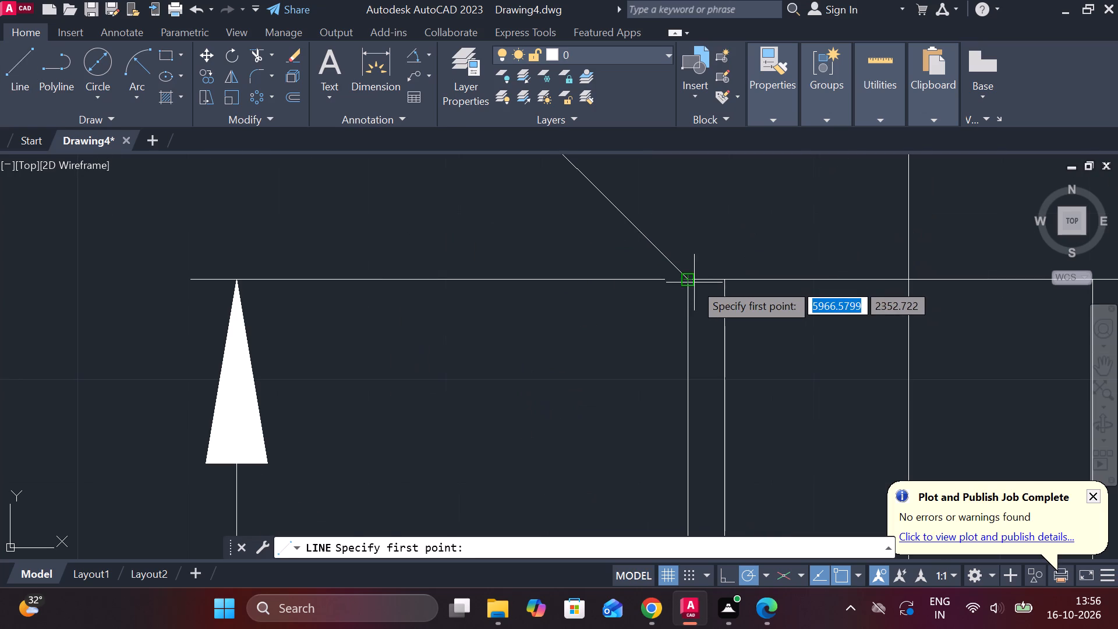
pyautogui.click(688, 282)
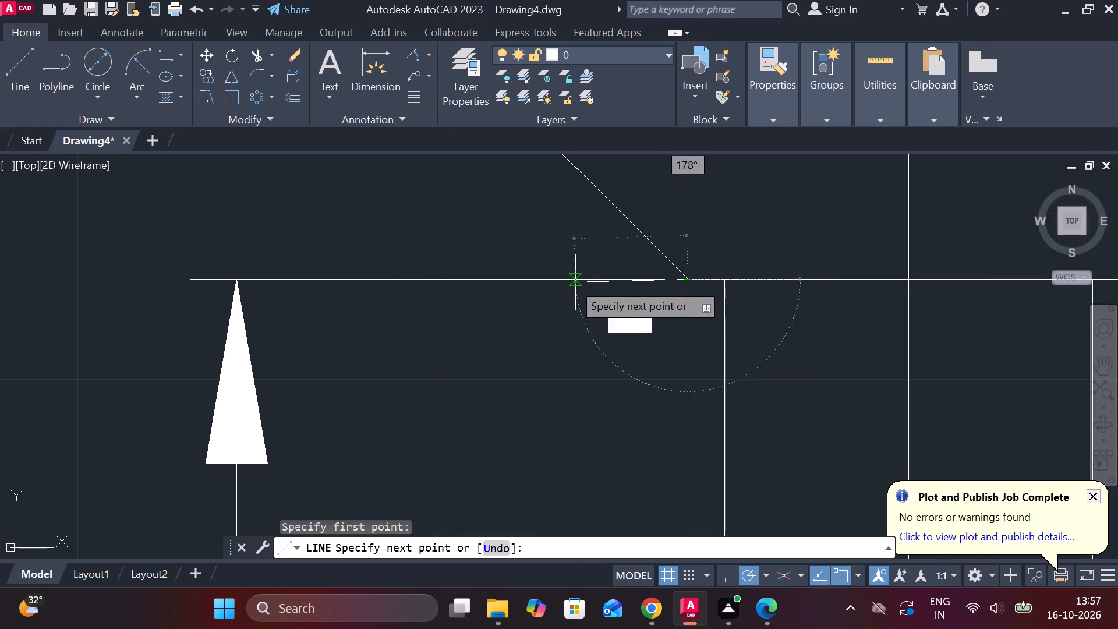
pyautogui.click(565, 282)
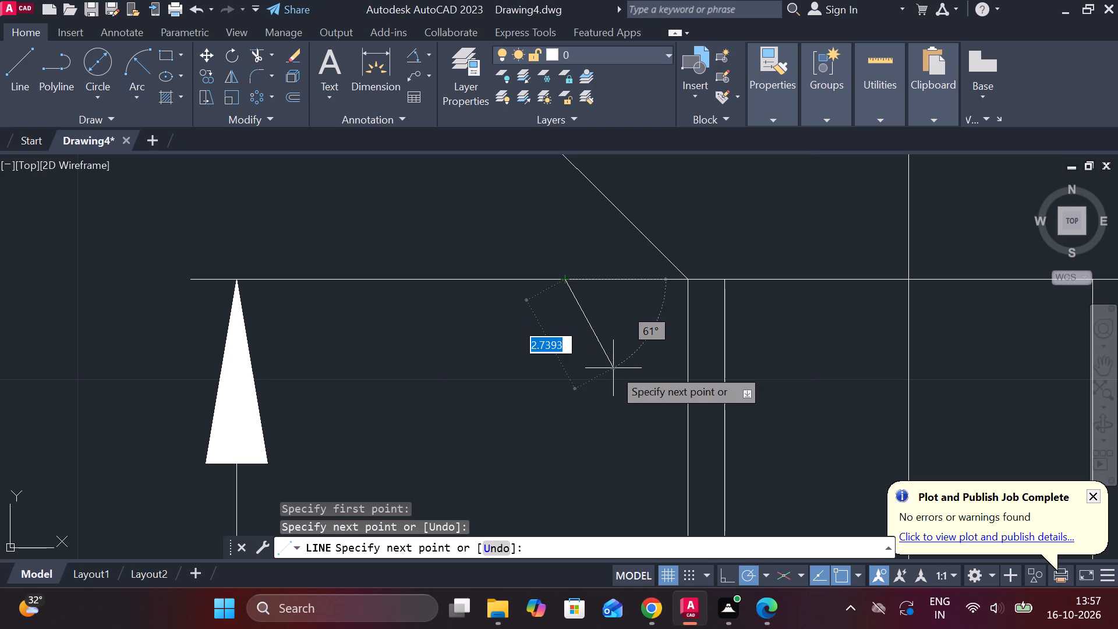
pyautogui.press('Escape')
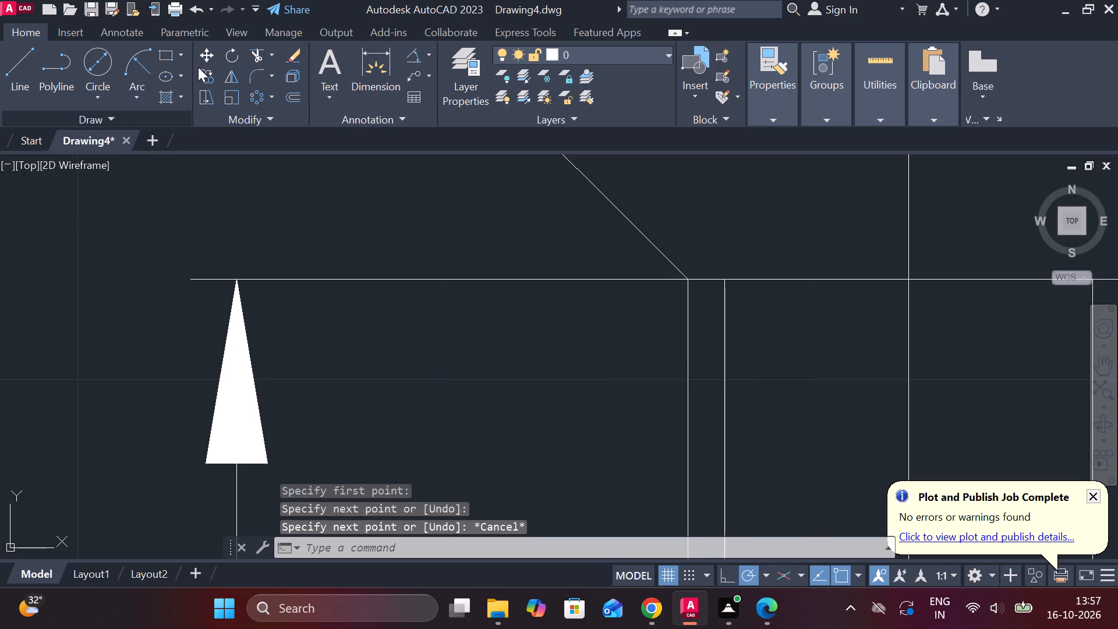
# Add an angular dimension between the head's left sloped edge and the short horizontal reference line, placed outside the profile's upper left.
pyautogui.click(408, 59)
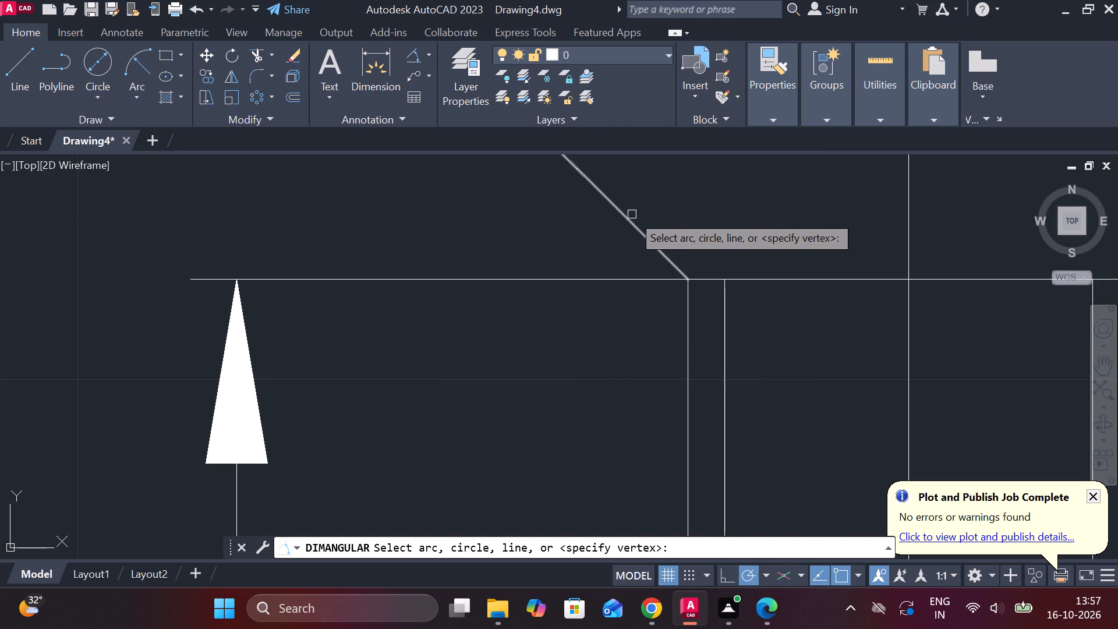
pyautogui.click(633, 220)
pyautogui.click(624, 279)
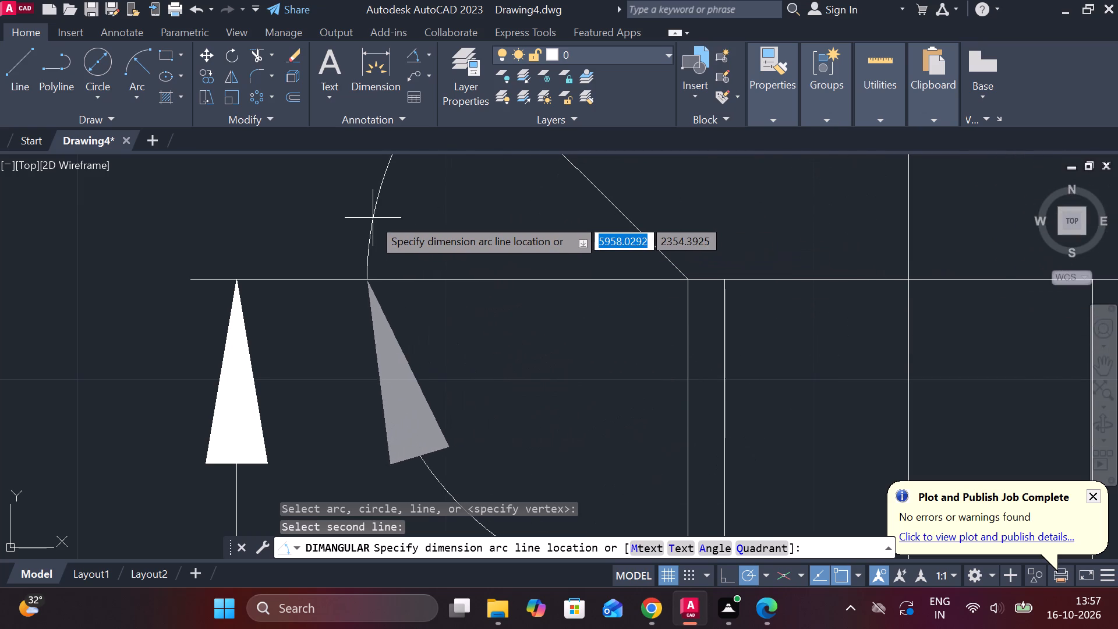
pyautogui.scroll(-5, 373, 218)
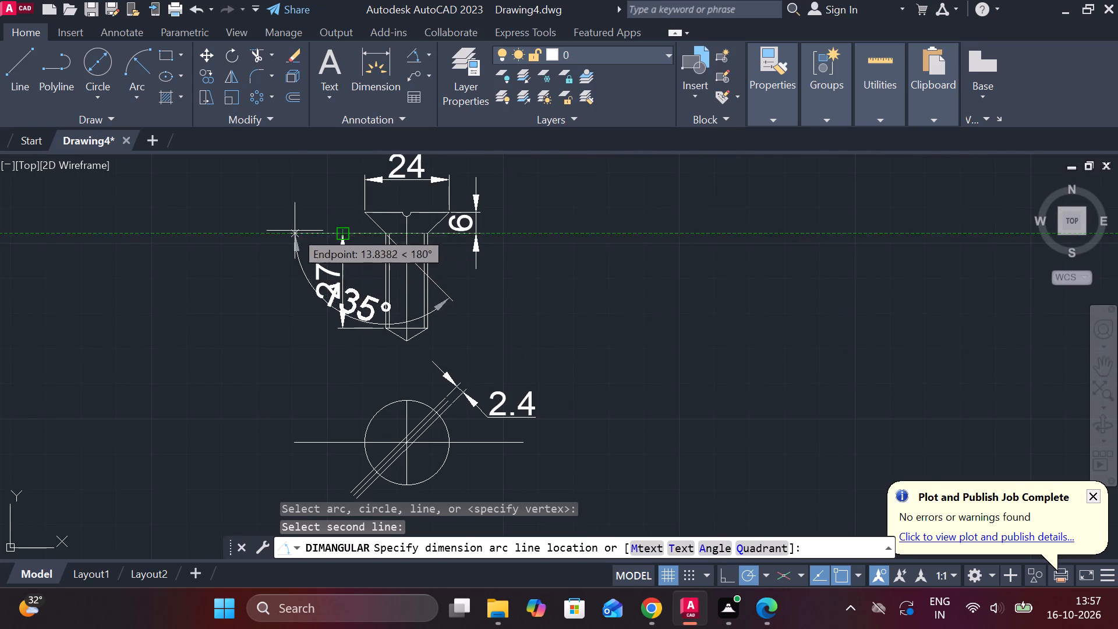
pyautogui.click(319, 189)
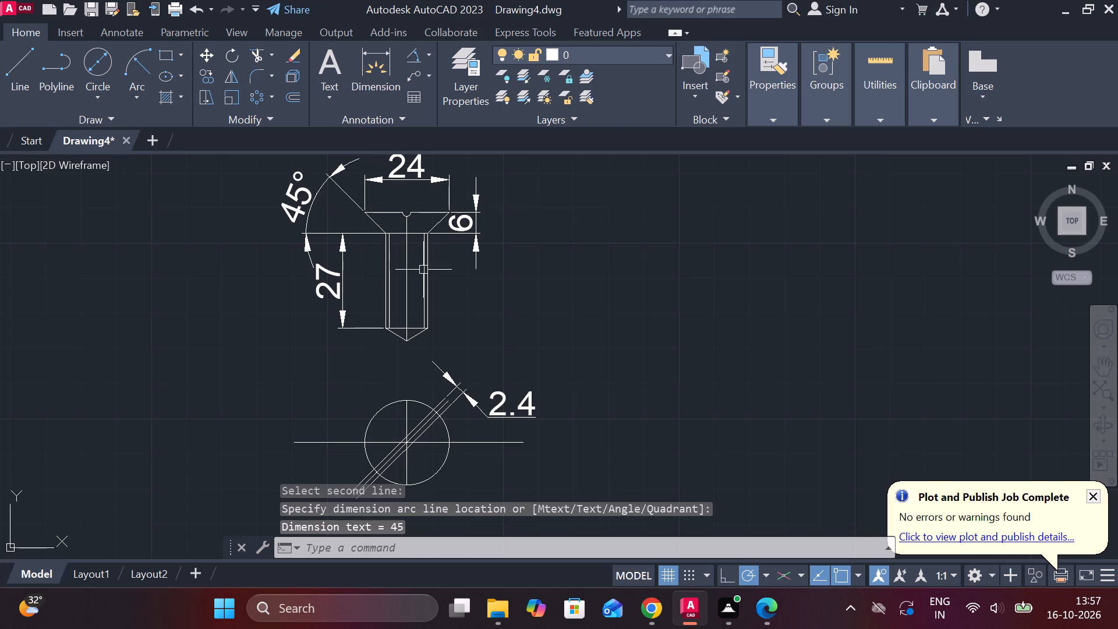
# Add a horizontal linear dimension across the full width of the shank at its lower end, placed below the point.
pyautogui.click(431, 59)
pyautogui.click(451, 82)
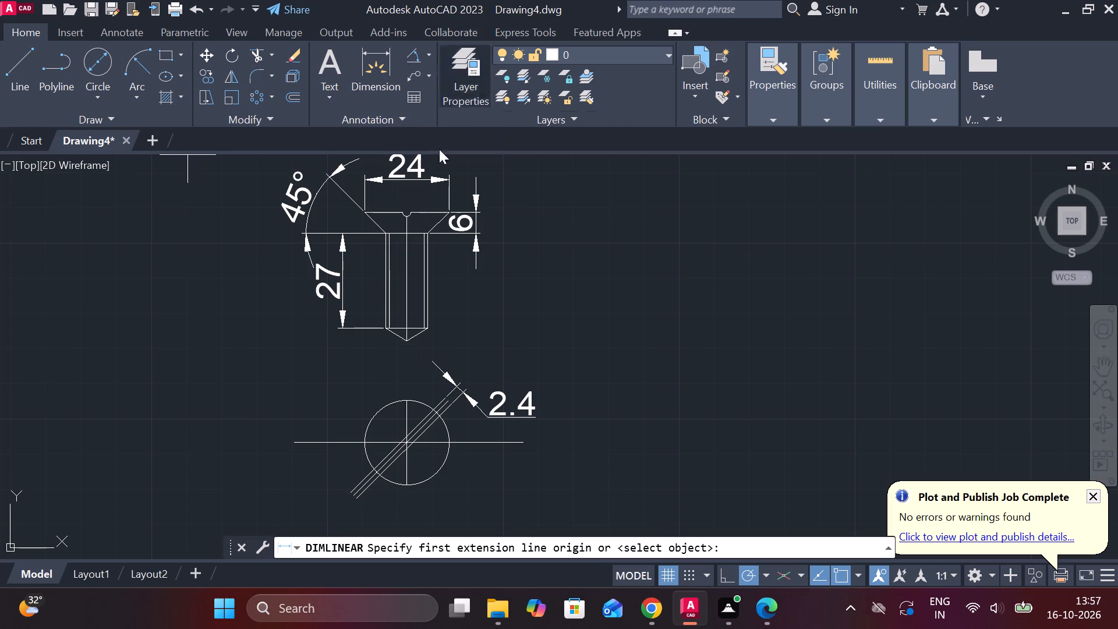
pyautogui.scroll(3, 382, 332)
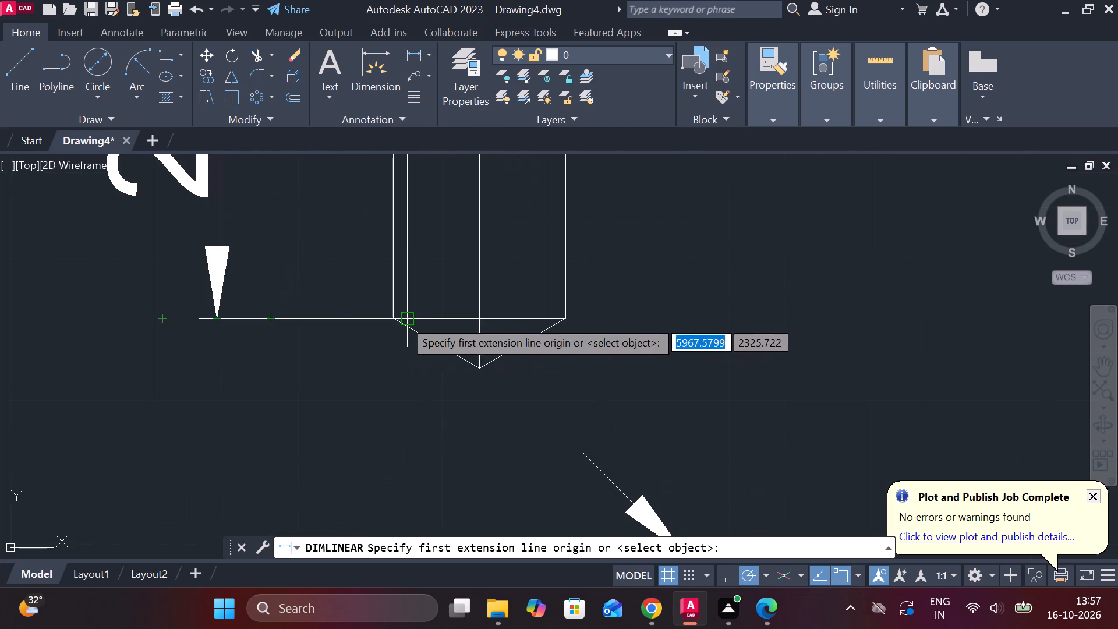
pyautogui.click(390, 320)
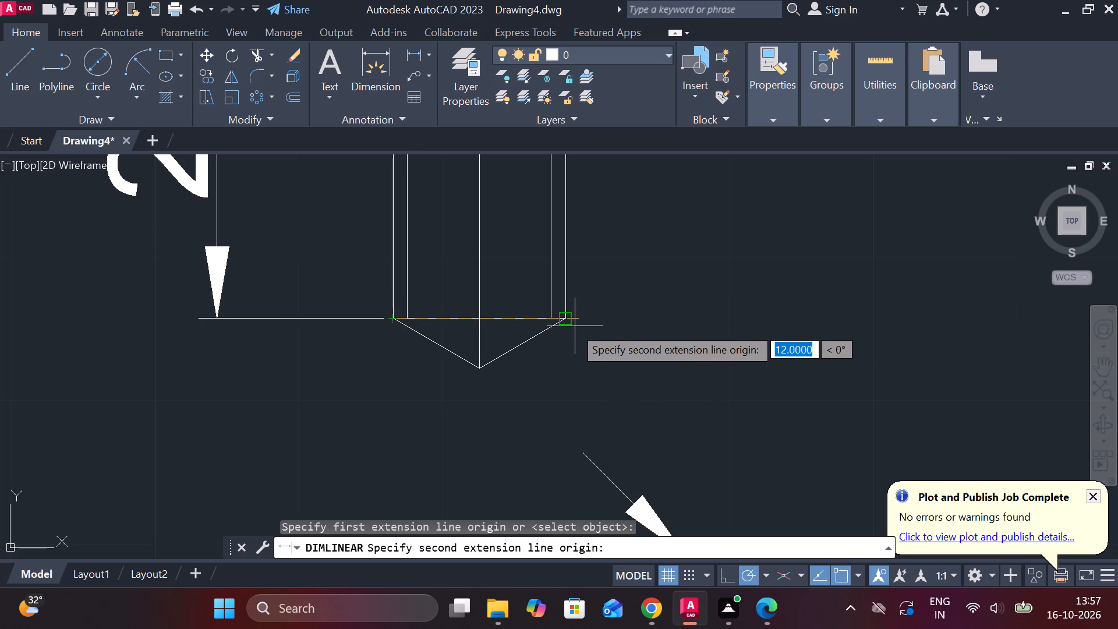
pyautogui.click(564, 318)
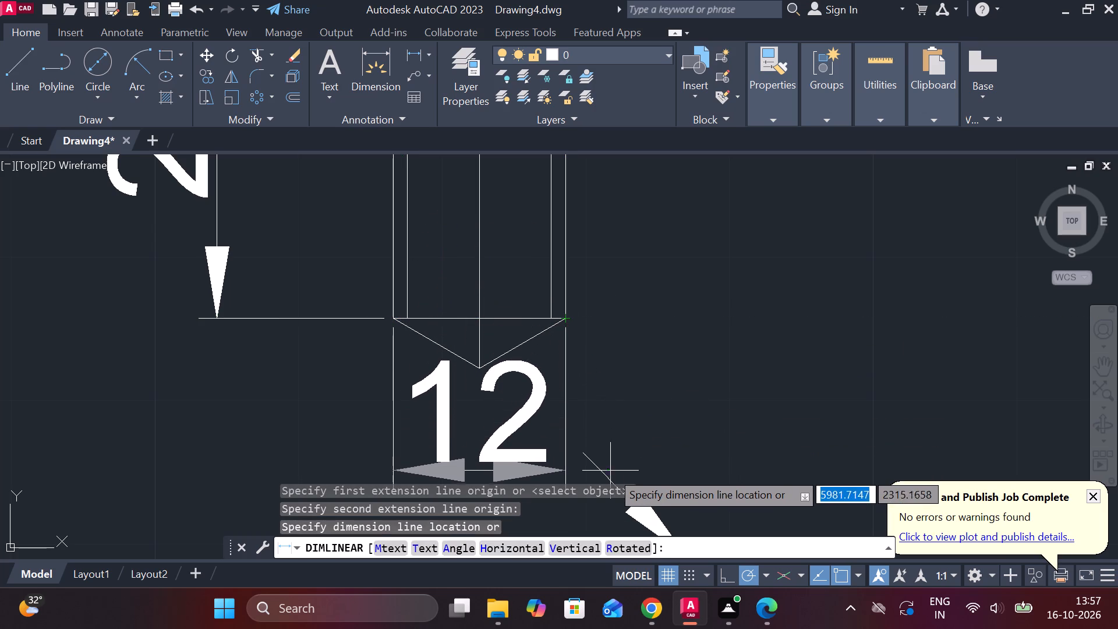
pyautogui.scroll(-2, 611, 471)
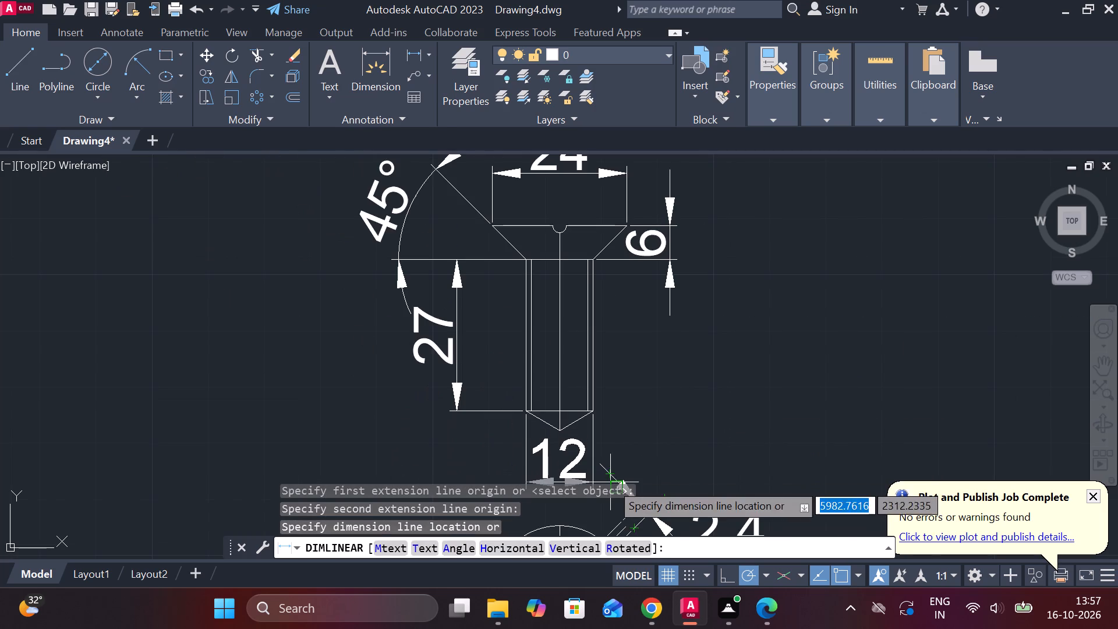
pyautogui.click(610, 482)
# Draw a 275-long horizontal line in the empty area to the right of the screw views.
pyautogui.scroll(-2, 690, 441)
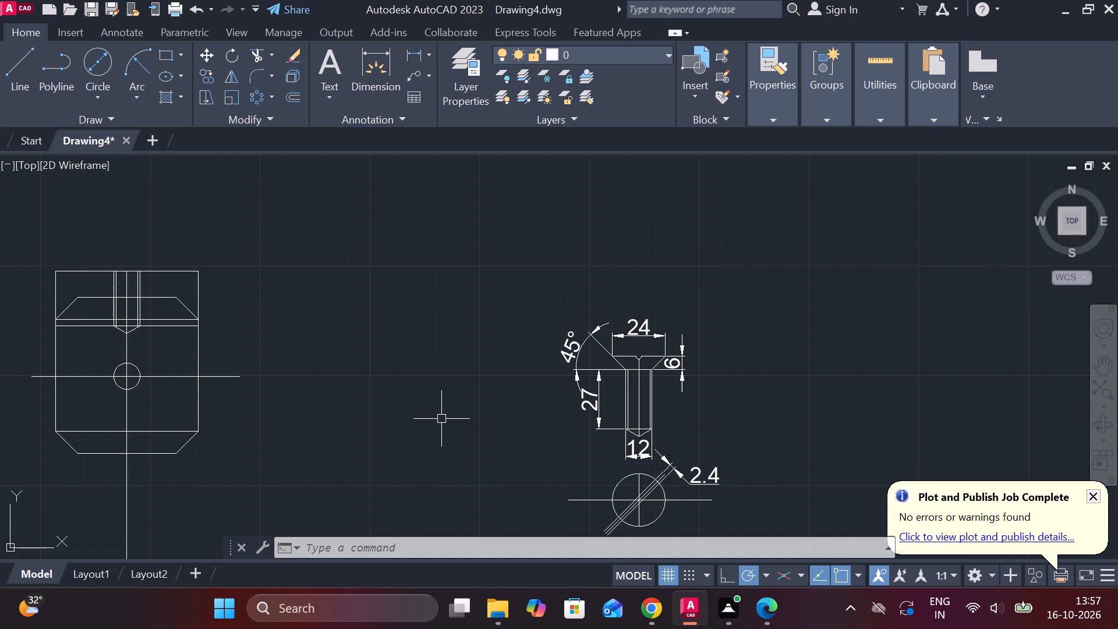
pyautogui.scroll(-3, 445, 433)
pyautogui.scroll(1, 706, 433)
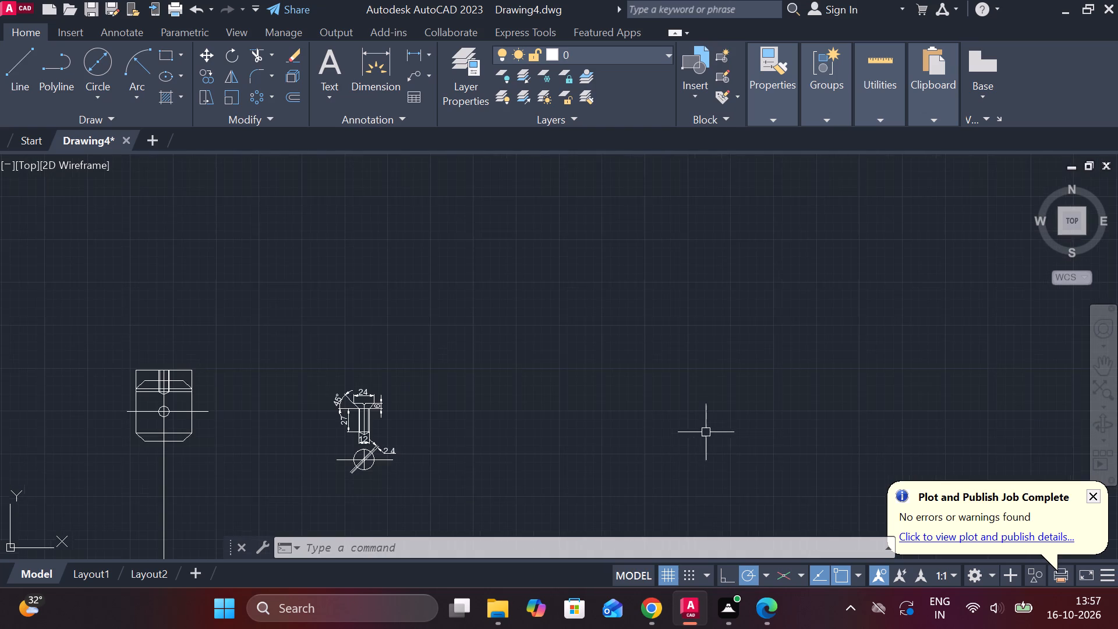
pyautogui.scroll(1, 706, 432)
pyautogui.scroll(-4, 706, 432)
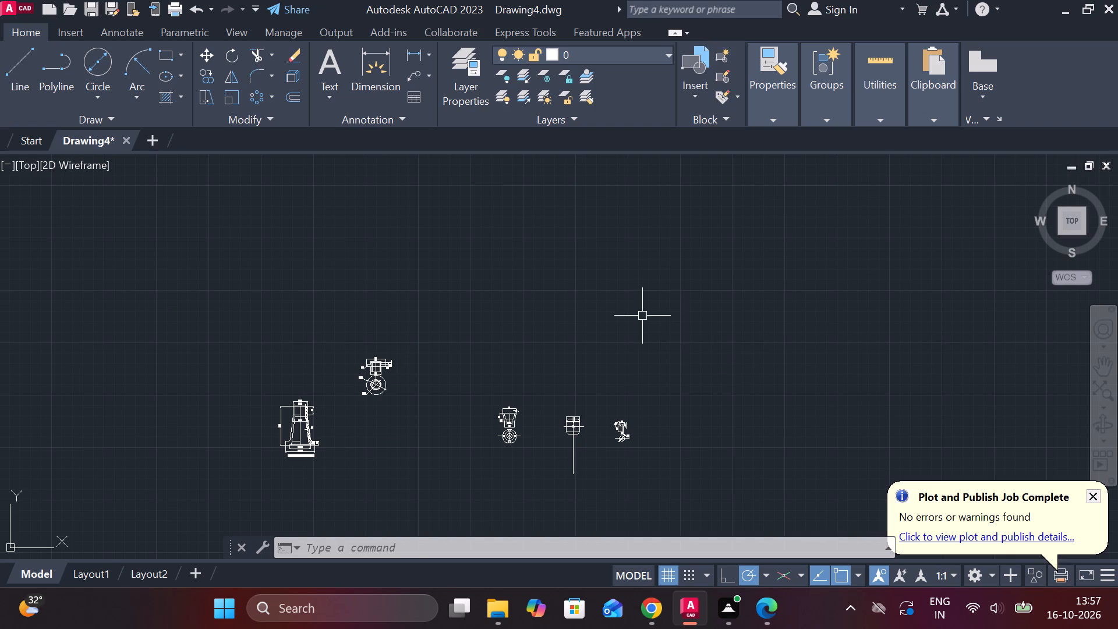
pyautogui.scroll(3, 751, 382)
pyautogui.scroll(-1, 629, 416)
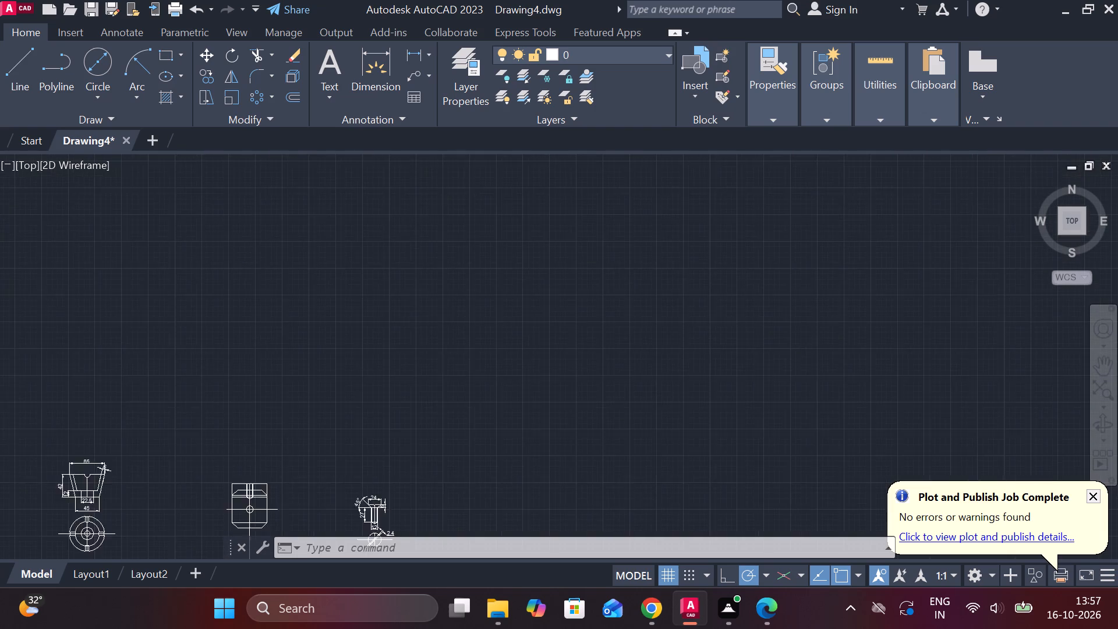
pyautogui.scroll(-2, 629, 416)
pyautogui.scroll(2, 647, 532)
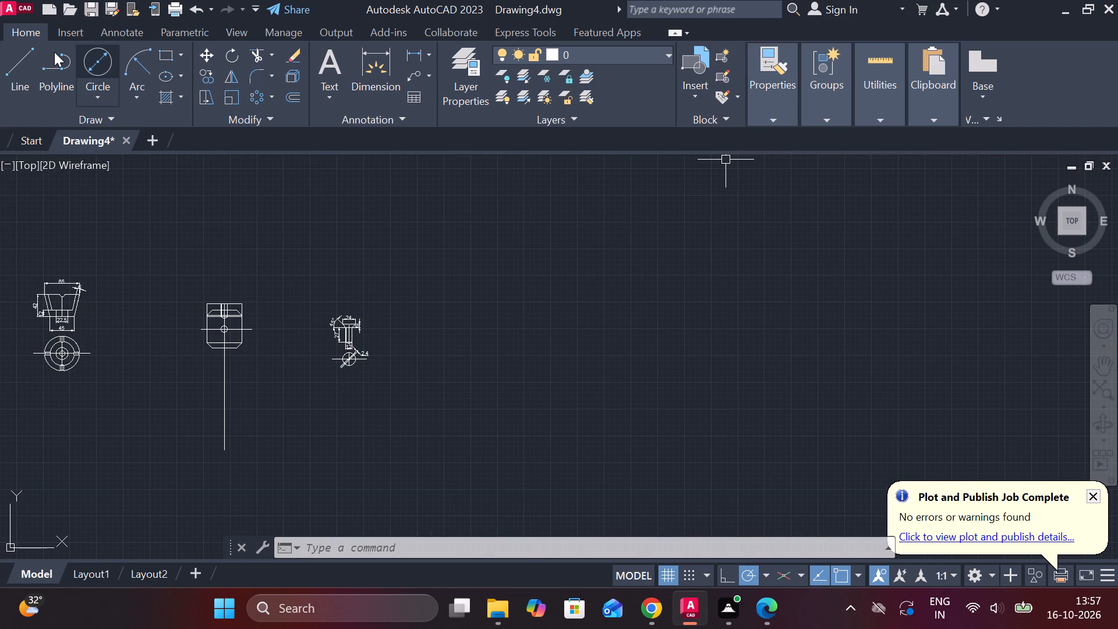
pyautogui.click(12, 80)
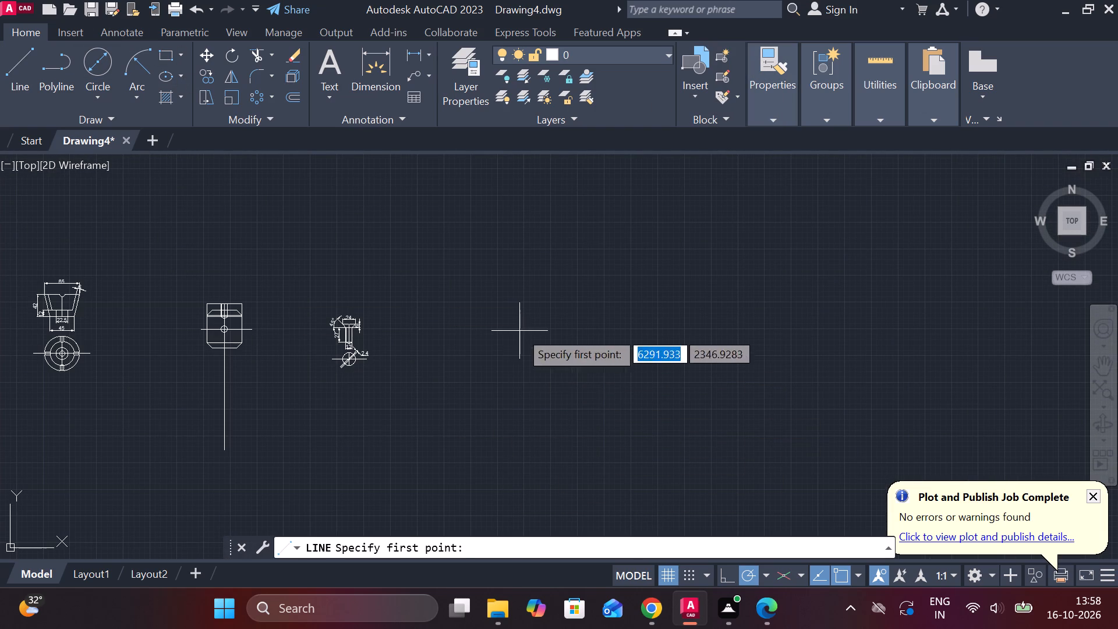
pyautogui.click(519, 331)
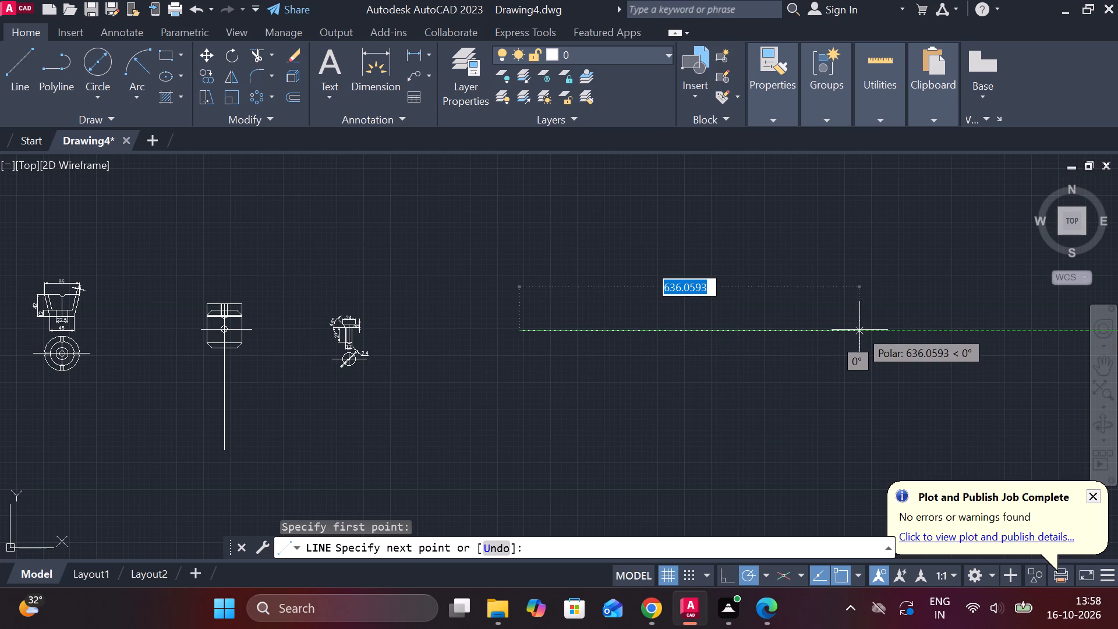
pyautogui.press('2')
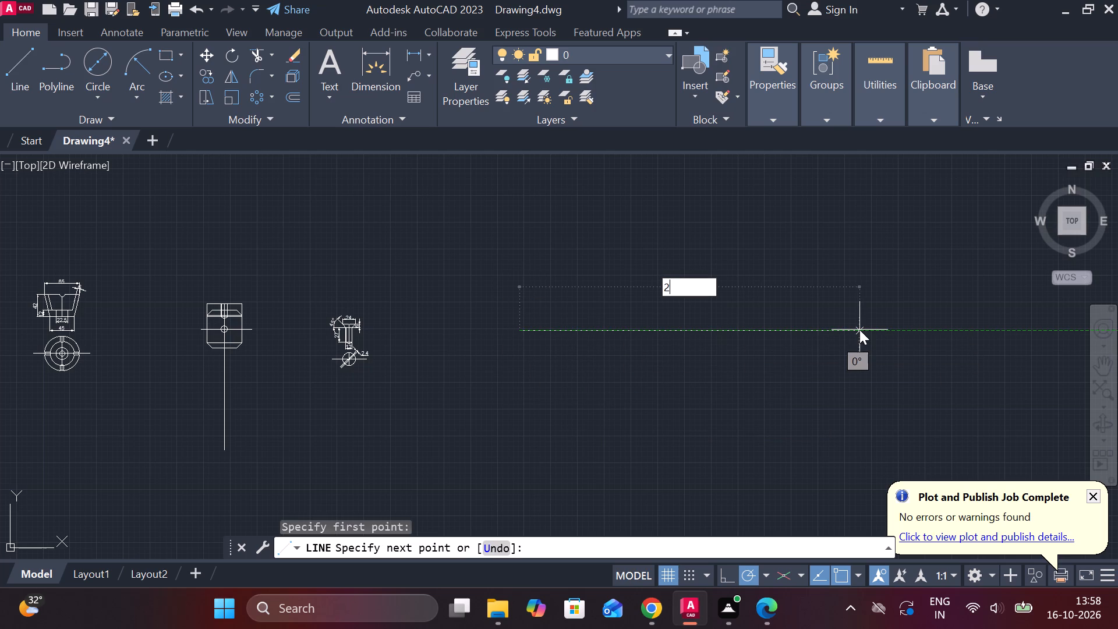
pyautogui.press('7')
pyautogui.press('5')
pyautogui.press('Return')
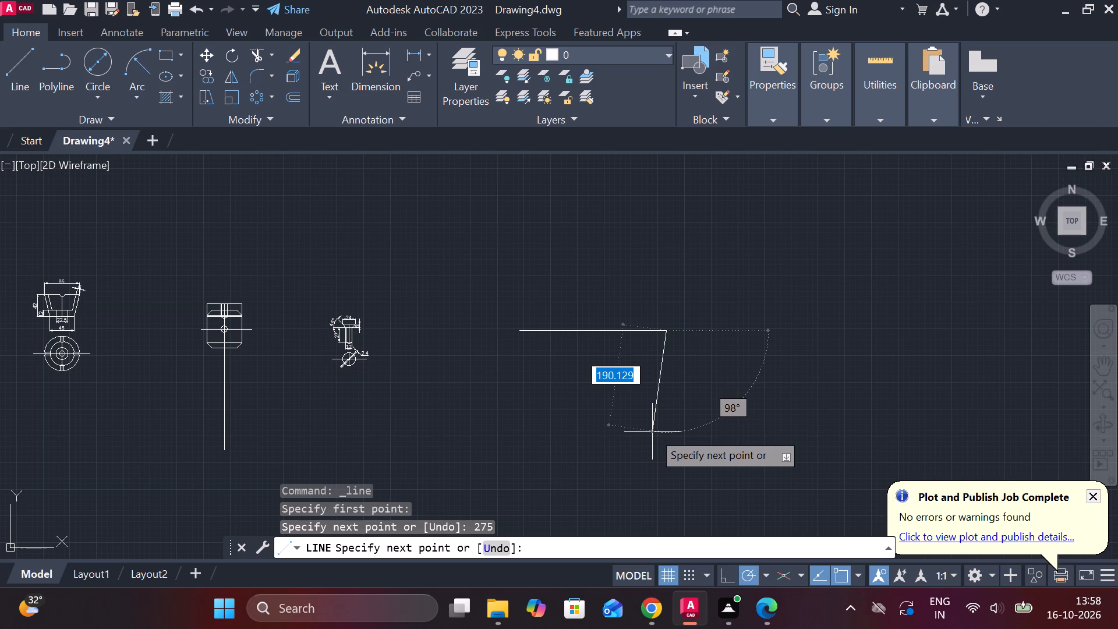
pyautogui.press('Escape')
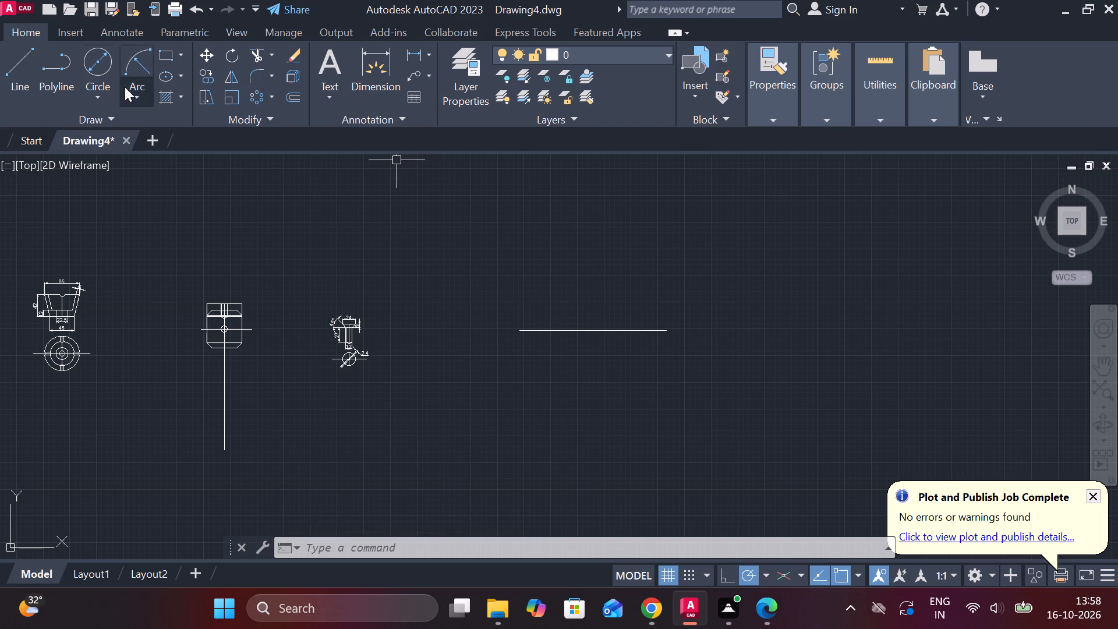
# Draw a vertical line about 325 long crossing the left end of the 275-long horizontal line.
pyautogui.click(13, 71)
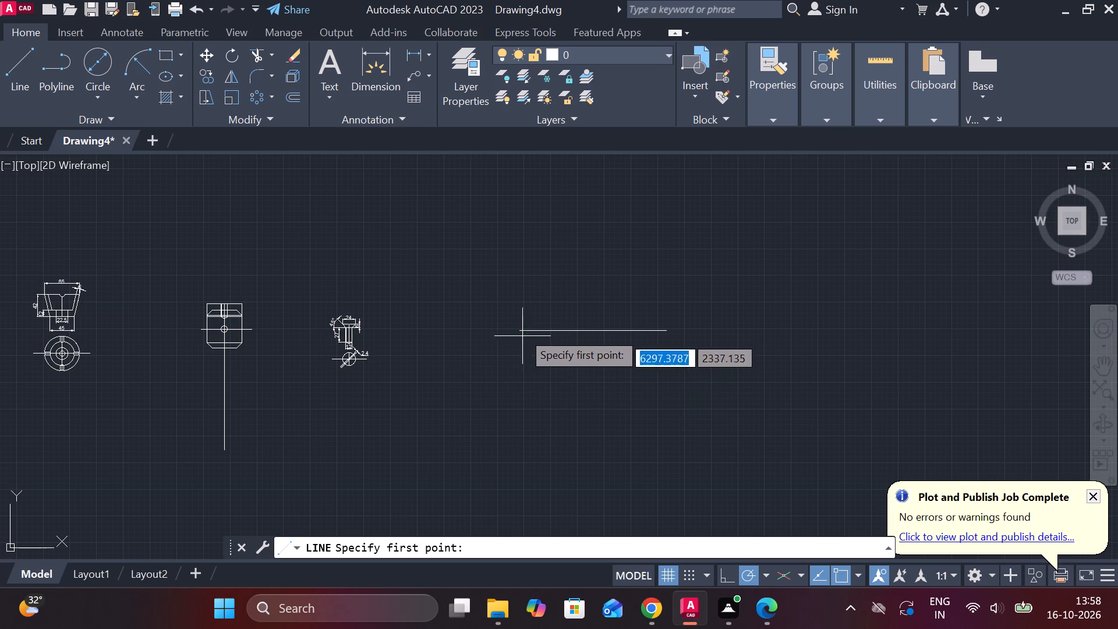
pyautogui.click(519, 394)
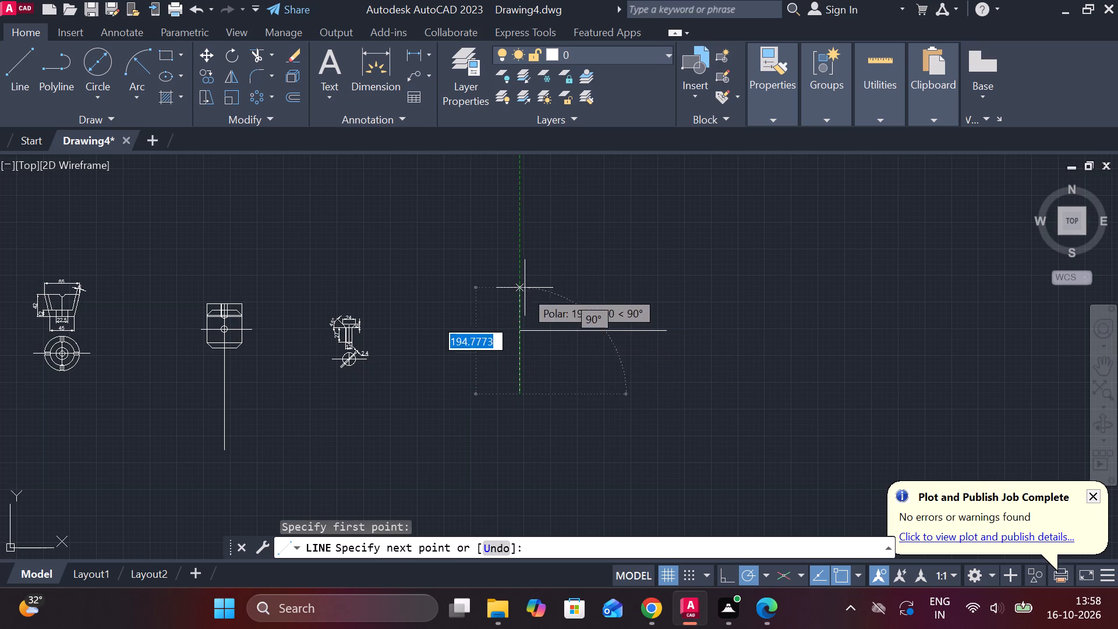
pyautogui.click(520, 220)
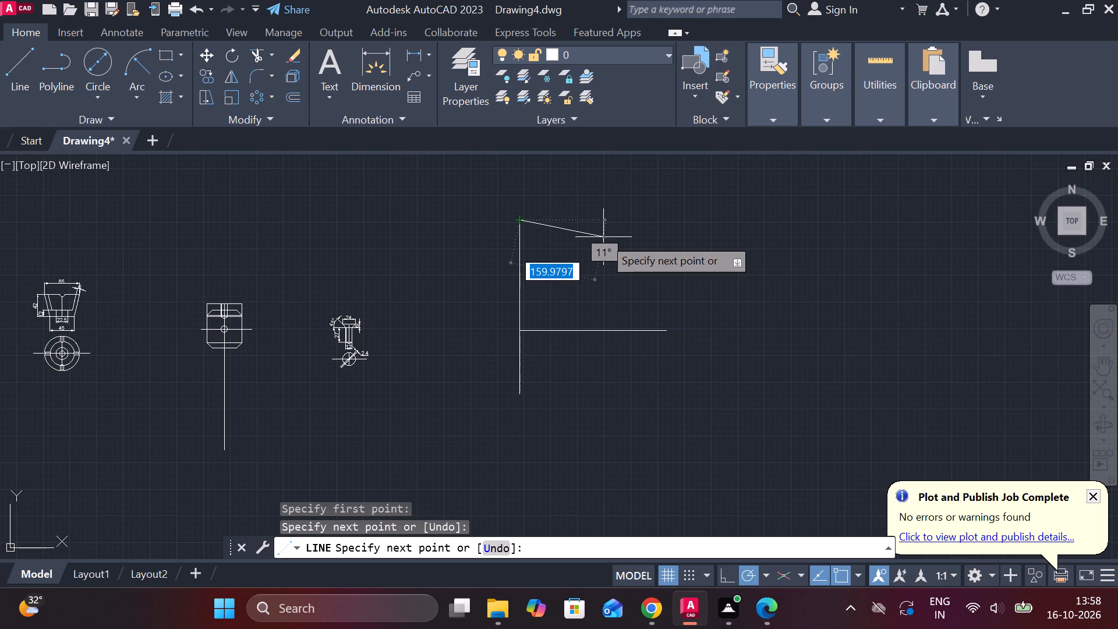
pyautogui.press('Escape')
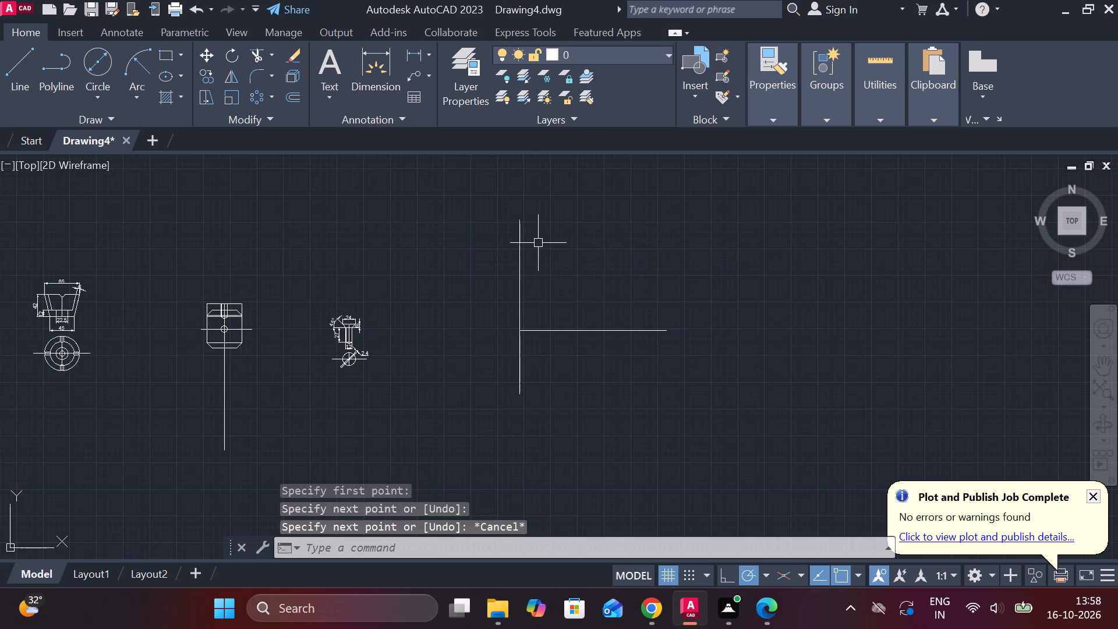
# Copy the vertical line 62 to the right along the horizontal line, using their intersection as the base point.
pyautogui.scroll(1, 572, 246)
pyautogui.scroll(-2, 572, 246)
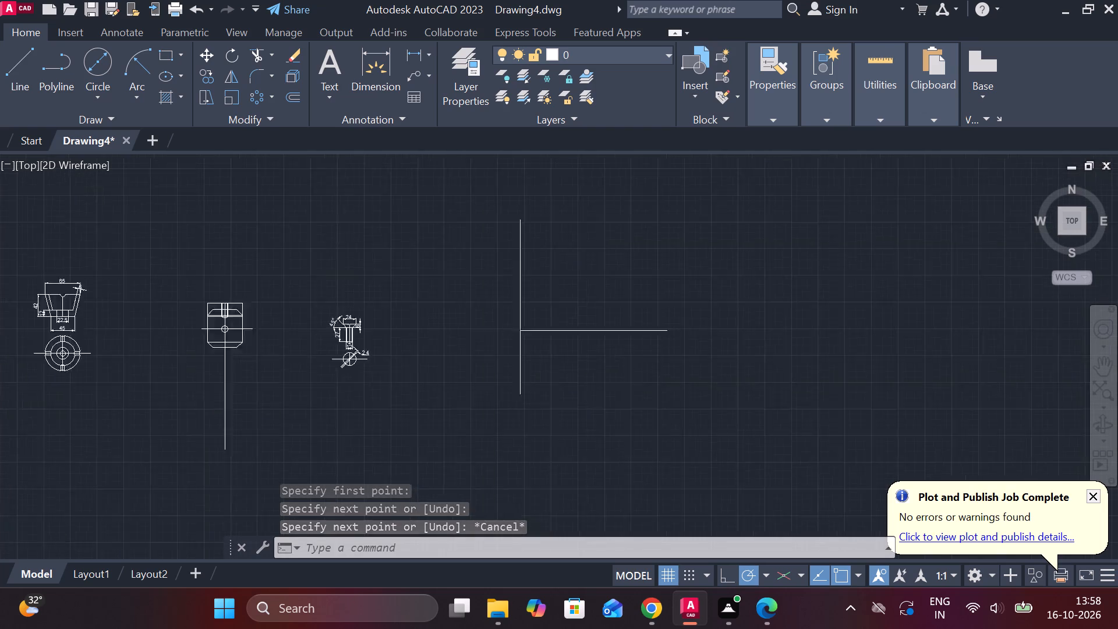
pyautogui.click(541, 257)
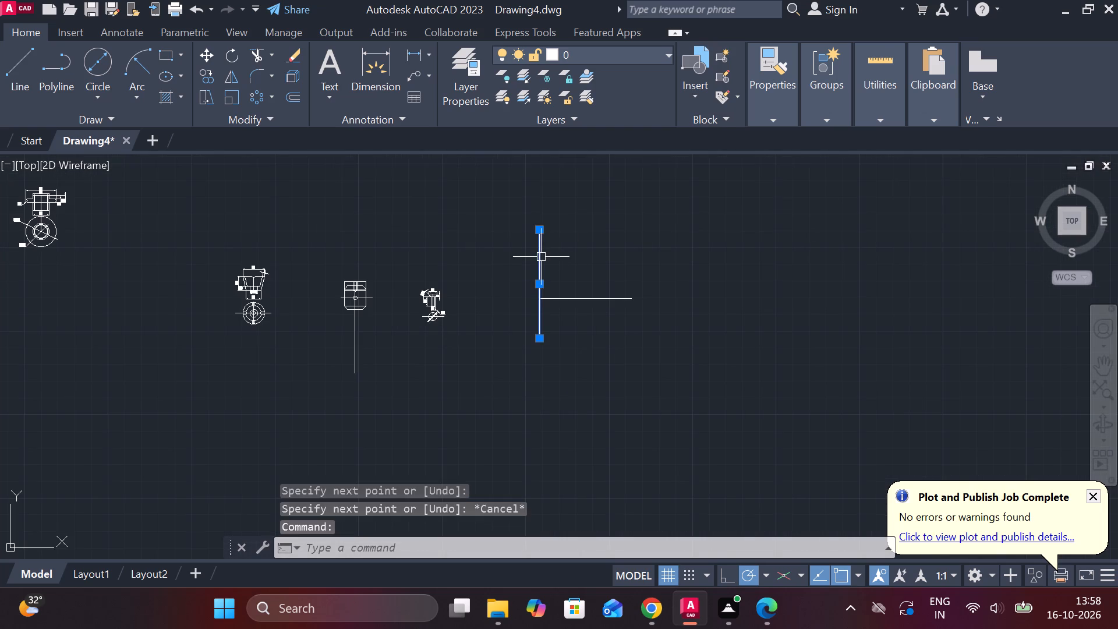
pyautogui.click(210, 76)
pyautogui.click(537, 299)
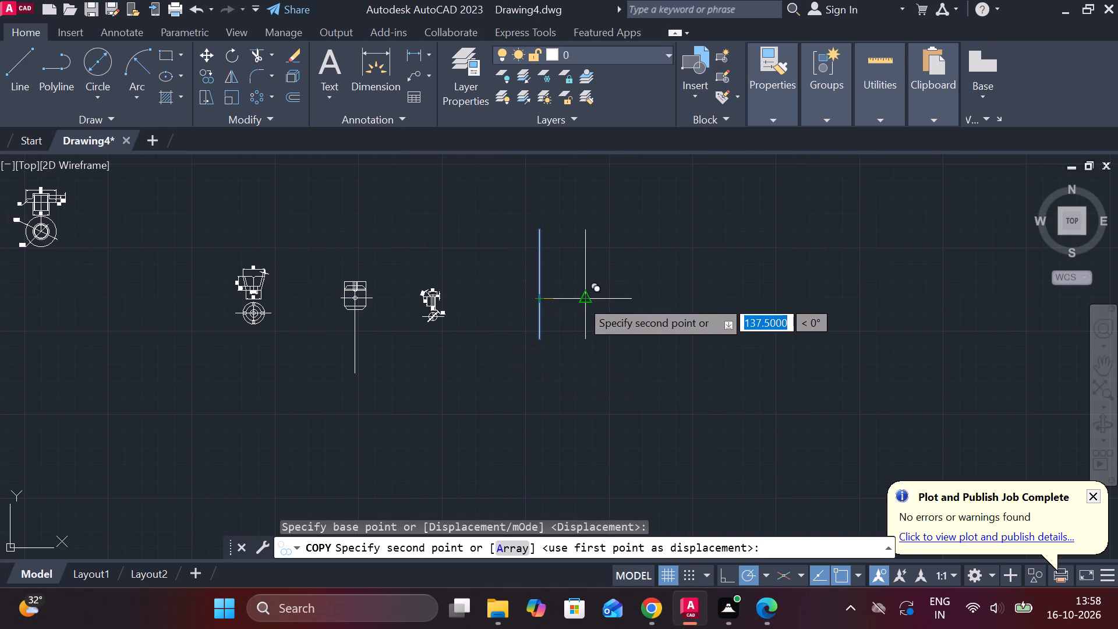
pyautogui.write('62')
pyautogui.press('Return')
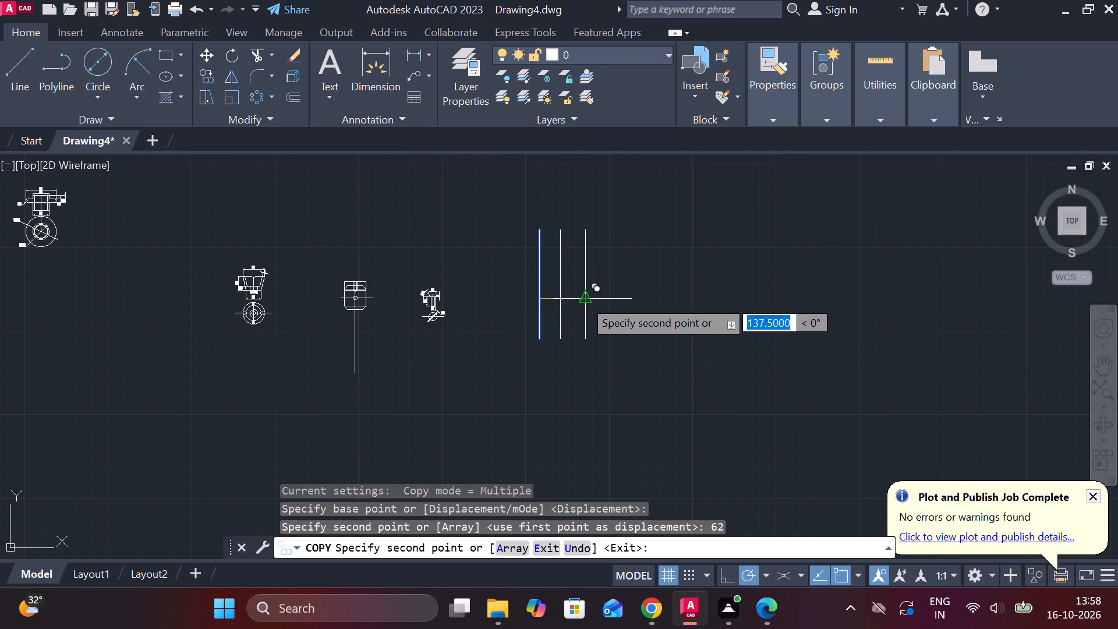
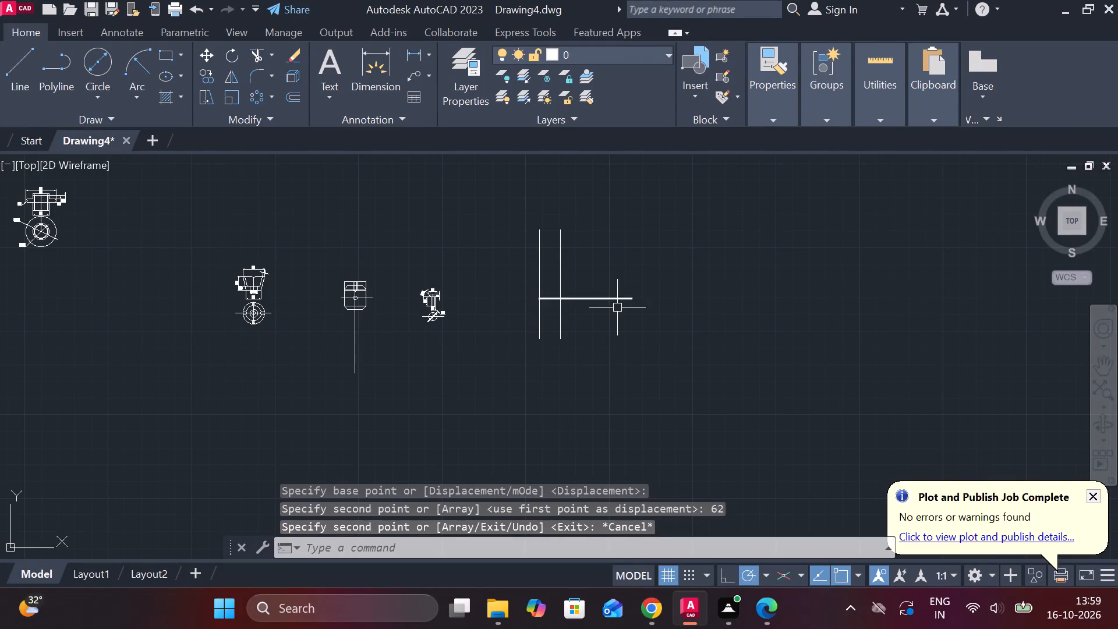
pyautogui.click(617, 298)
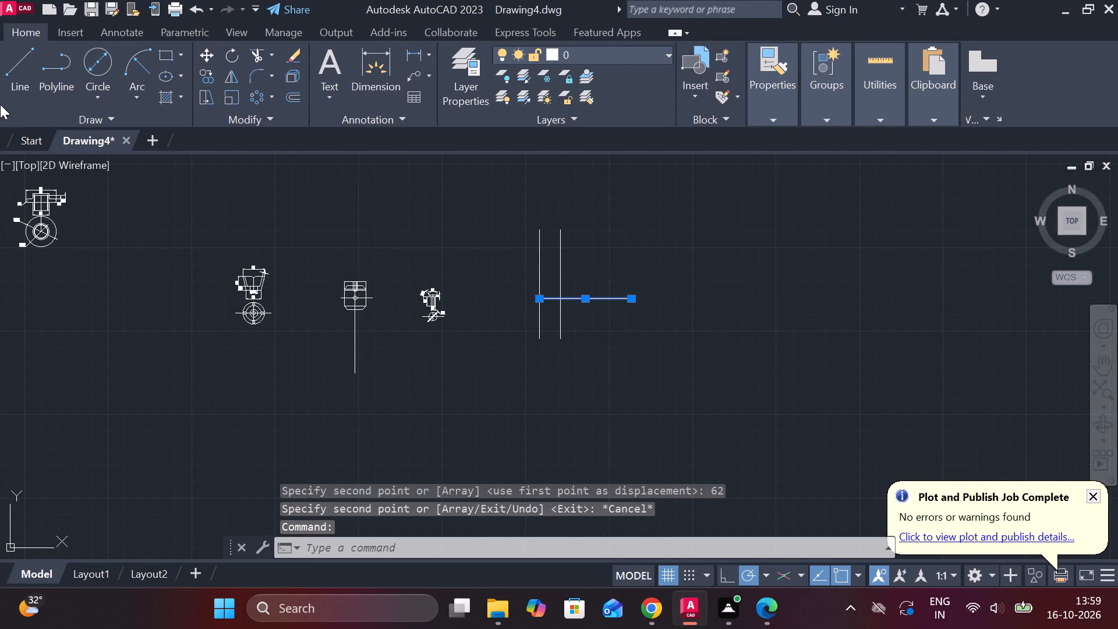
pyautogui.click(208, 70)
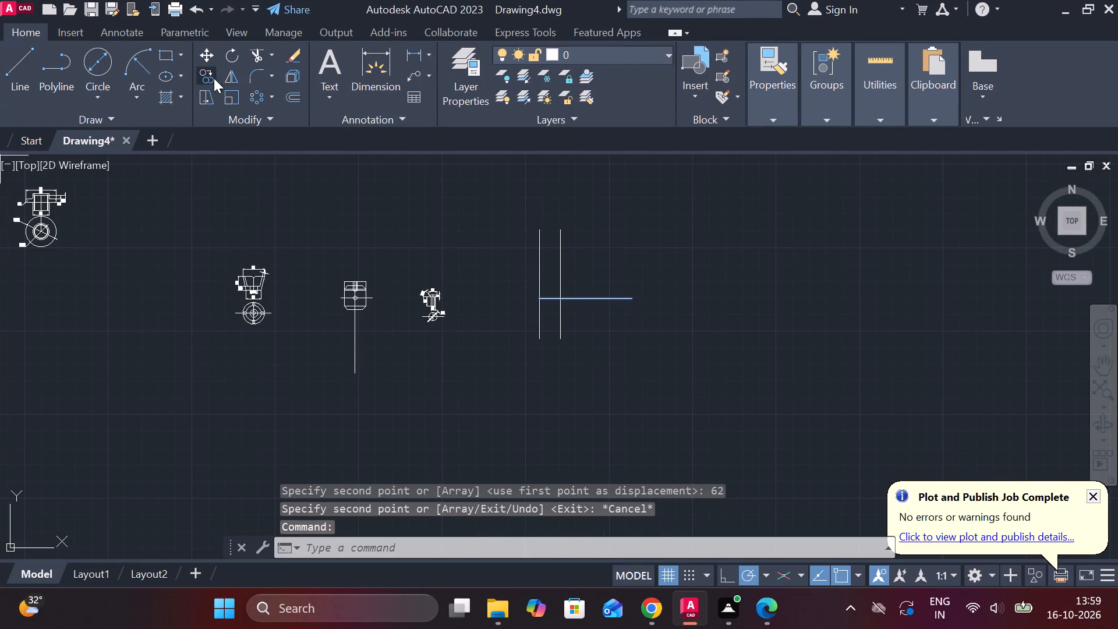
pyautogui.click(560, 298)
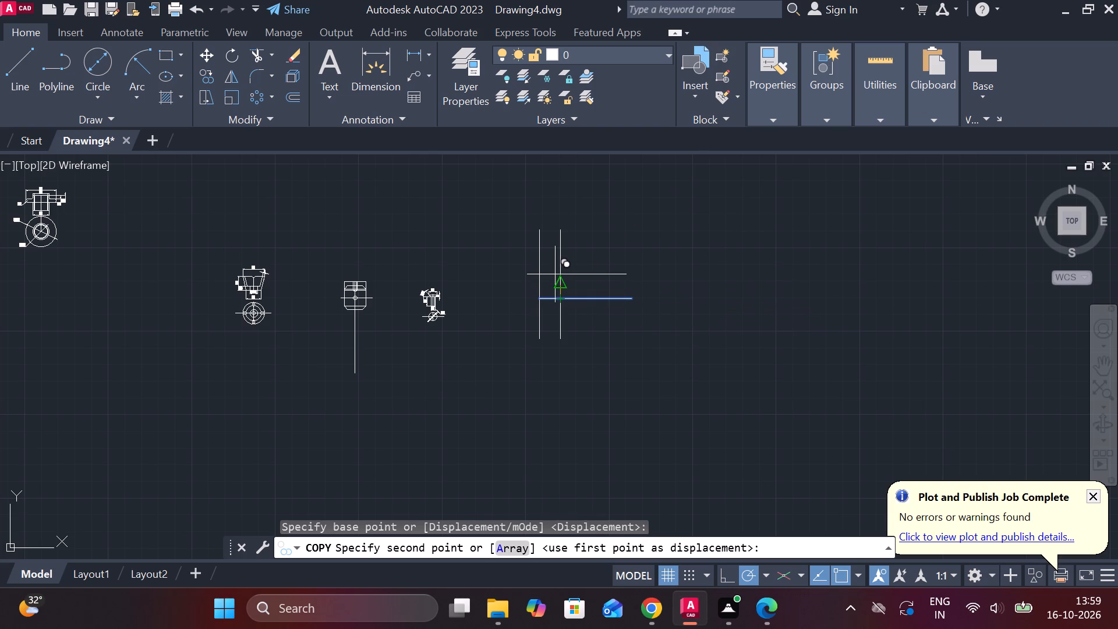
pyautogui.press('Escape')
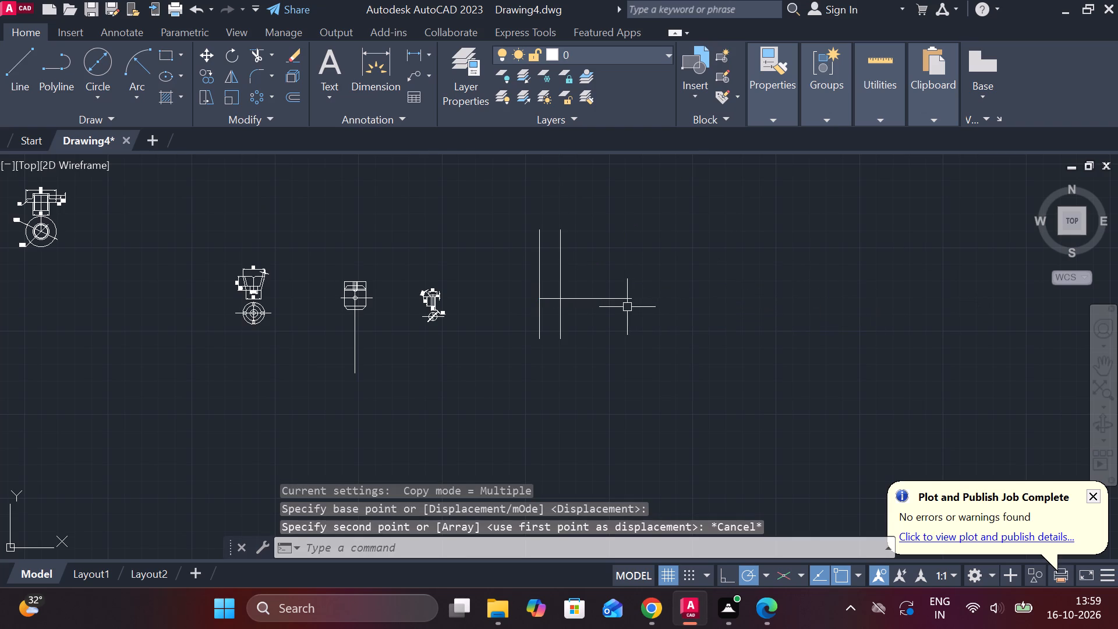
# Check the spacing between the two vertical lines at their lower ends using a temporary linear dimension.
pyautogui.scroll(2, 627, 307)
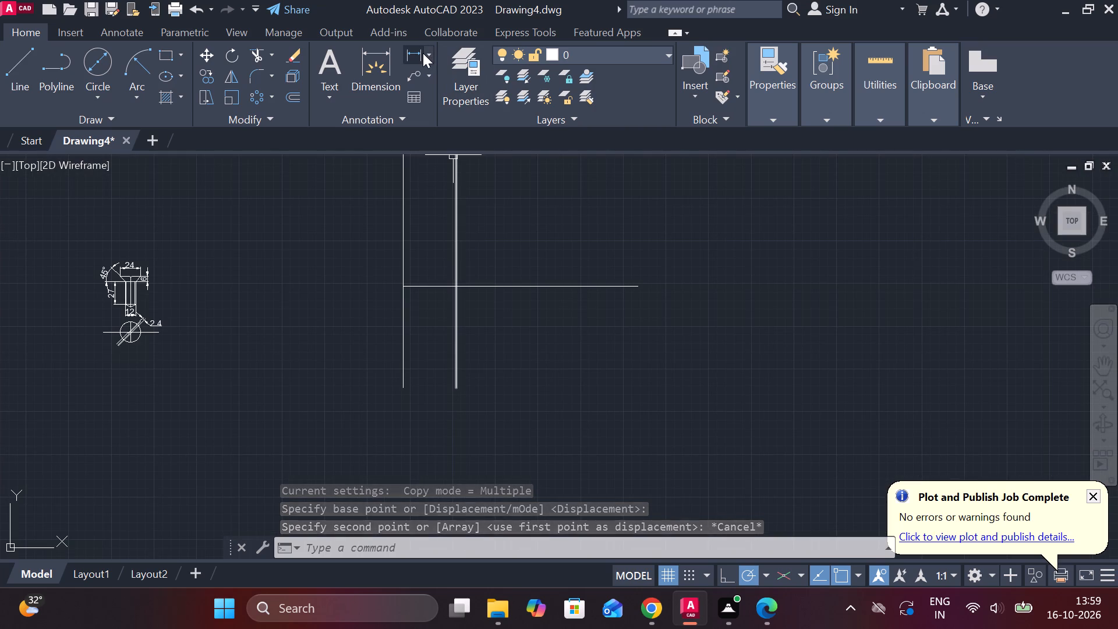
pyautogui.click(418, 53)
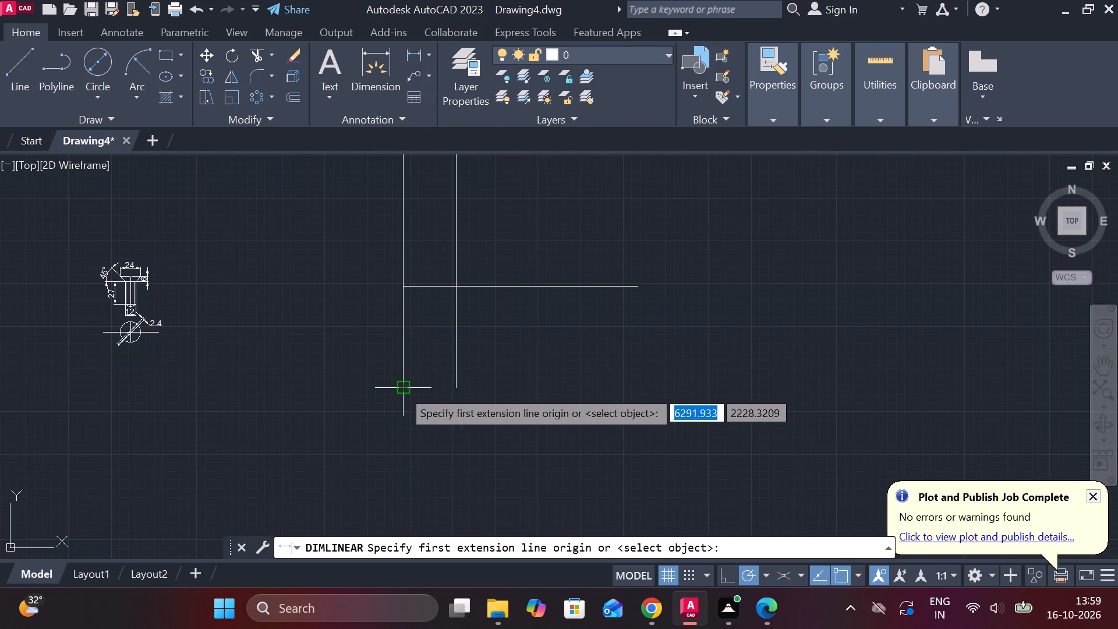
pyautogui.click(402, 390)
pyautogui.click(450, 385)
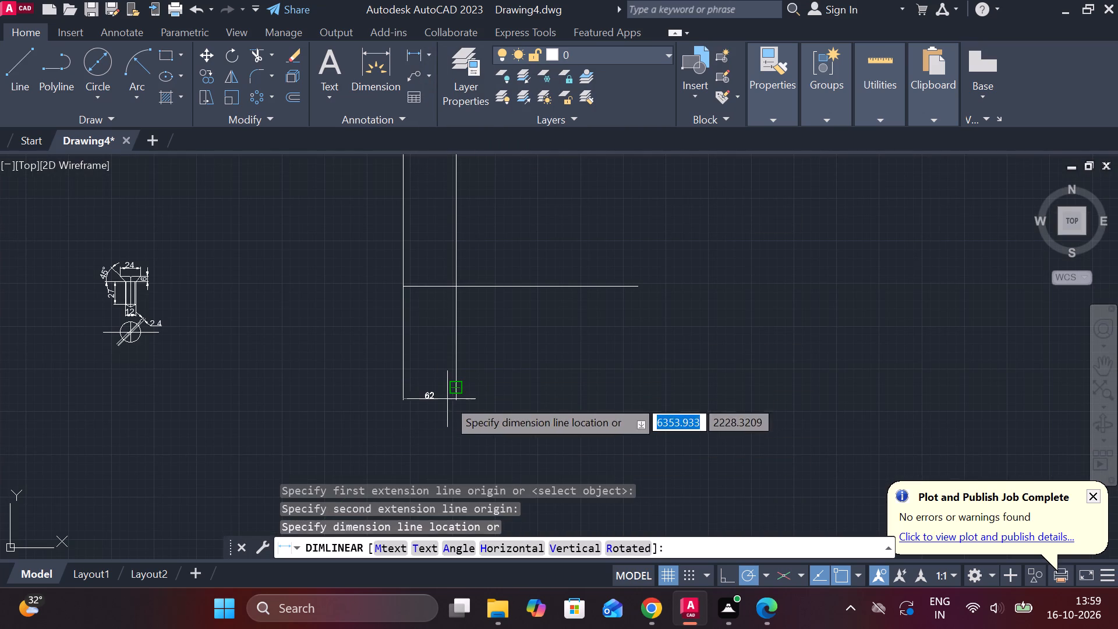
pyautogui.scroll(3, 446, 404)
pyautogui.scroll(-4, 446, 404)
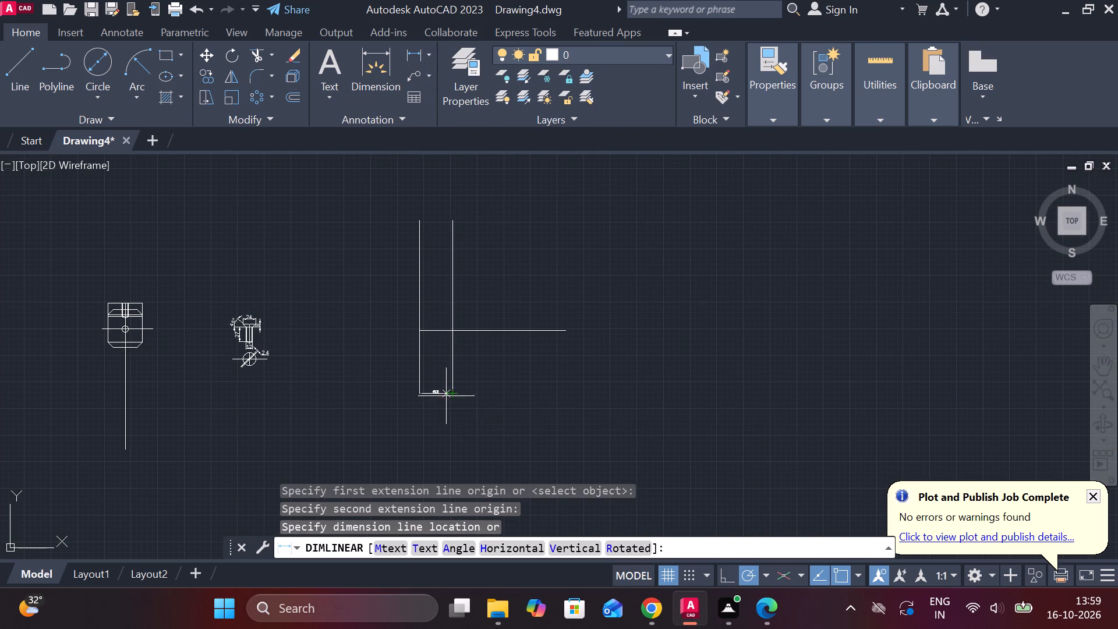
pyautogui.press('Escape')
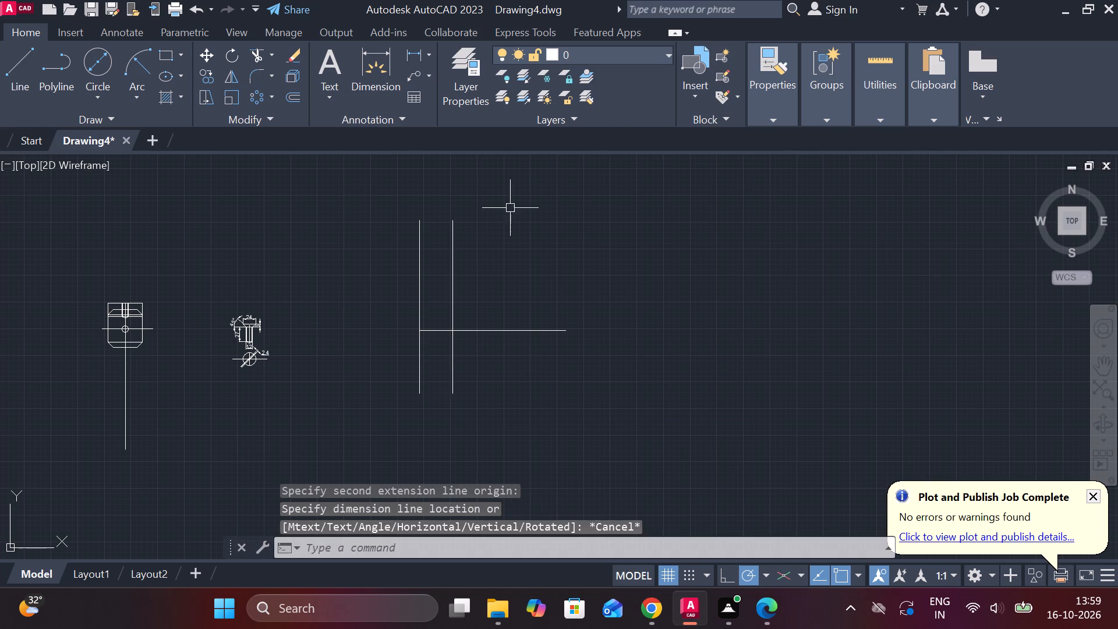
# Copy the 275-long horizontal line 6 above and 6 below itself, using its intersection with the second vertical line as base point.
pyautogui.click(514, 328)
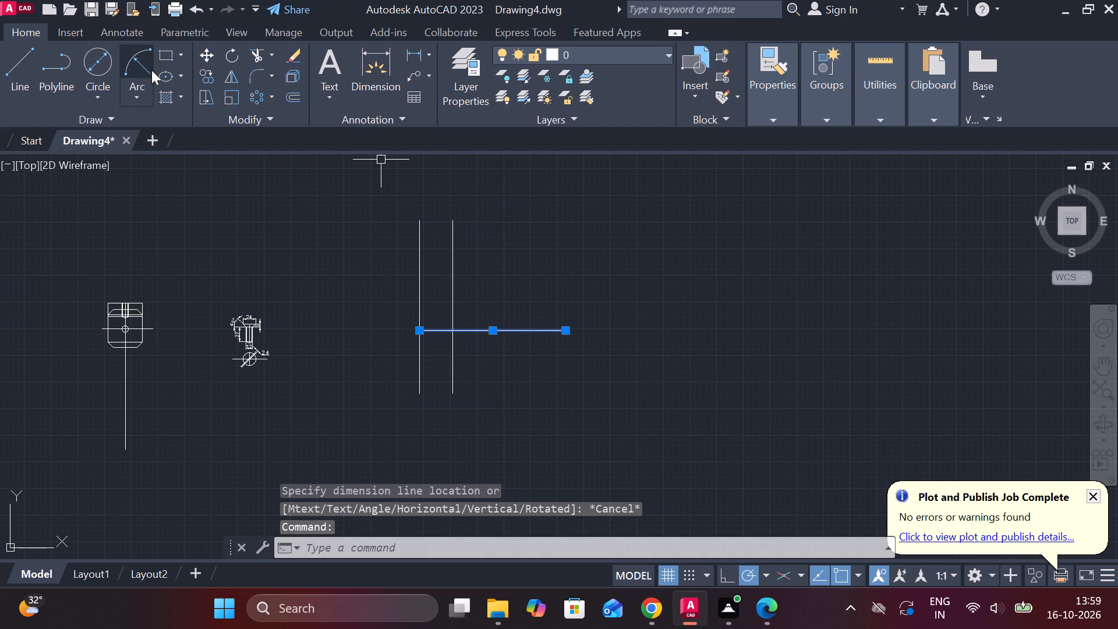
pyautogui.click(206, 75)
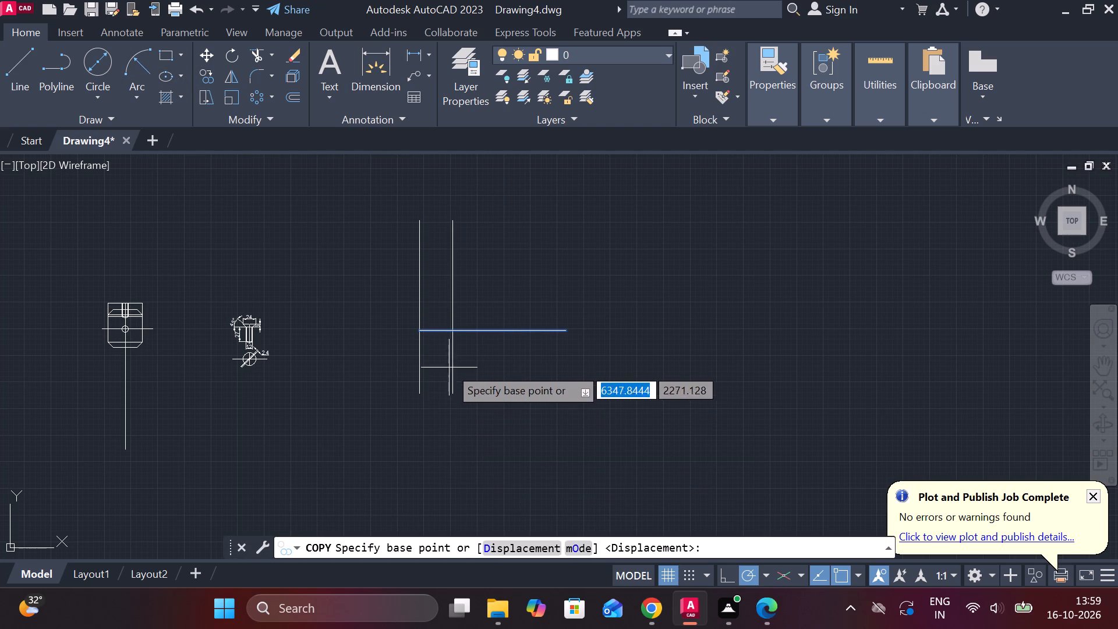
pyautogui.click(455, 331)
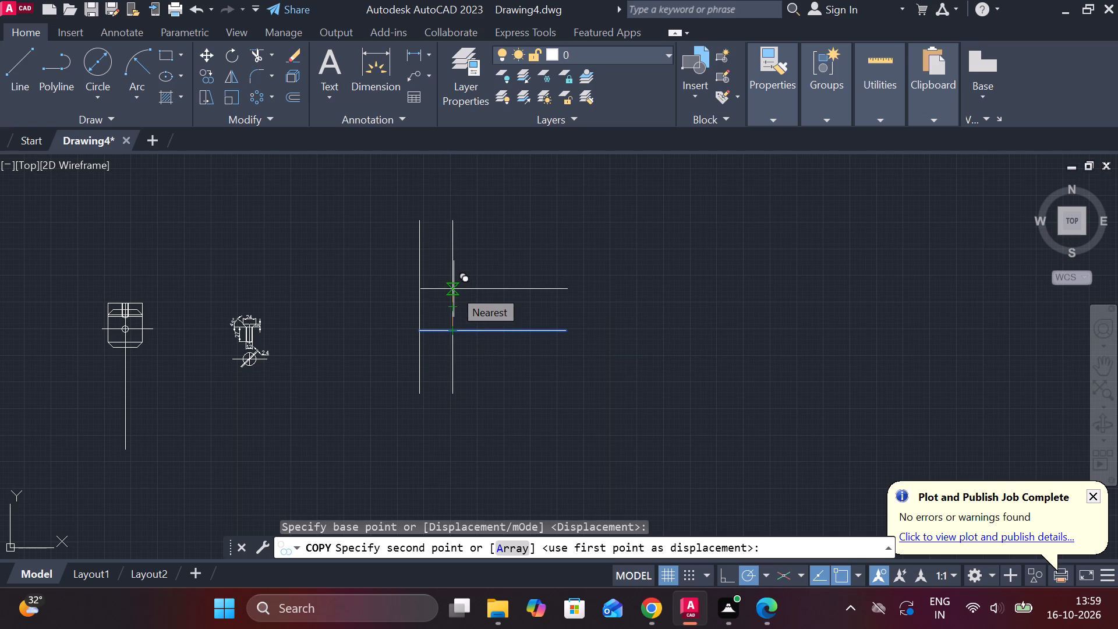
pyautogui.press('6')
pyautogui.press('Return')
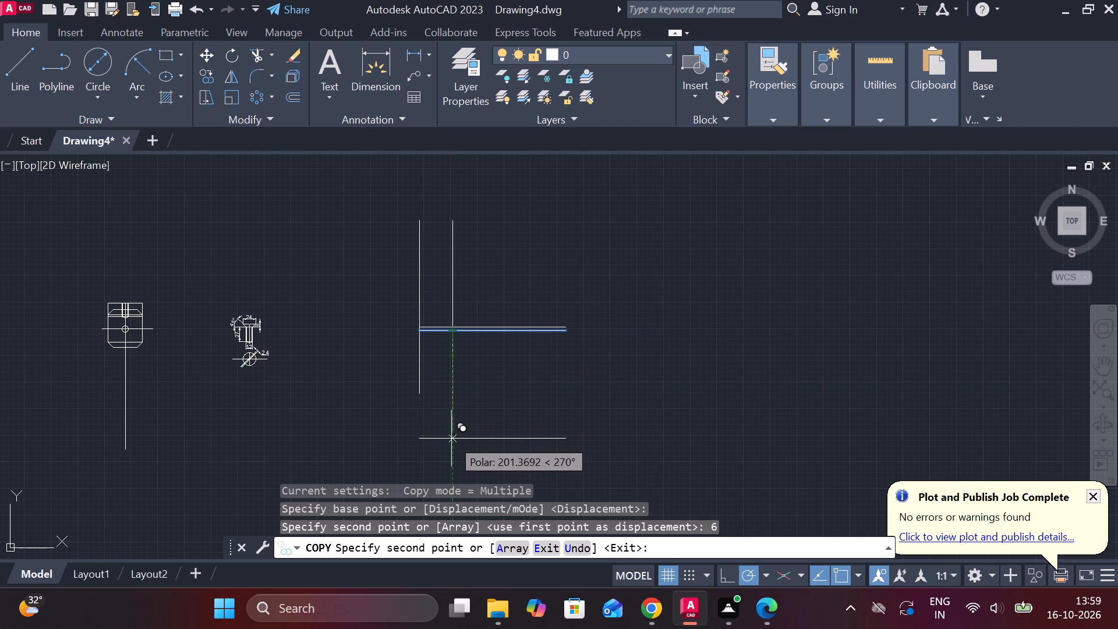
pyautogui.press('6')
pyautogui.press('Return')
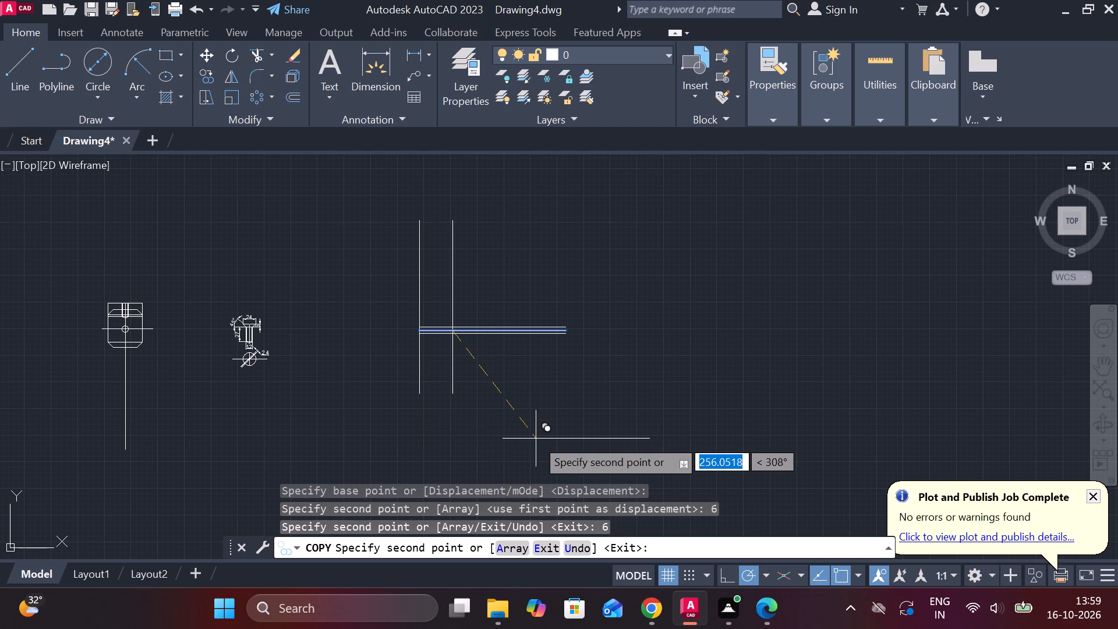
pyautogui.press('`')
pyautogui.press('Escape')
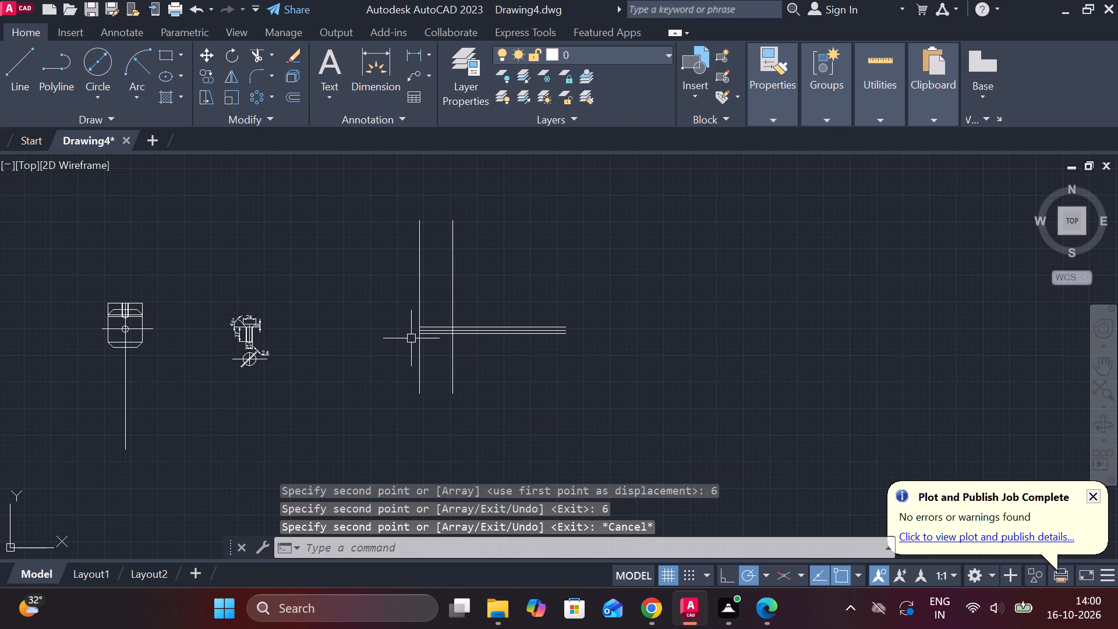
# Draw a line about 18 long at 45° up and to the right from the upper horizontal line's intersection with the second vertical line.
pyautogui.scroll(3, 418, 338)
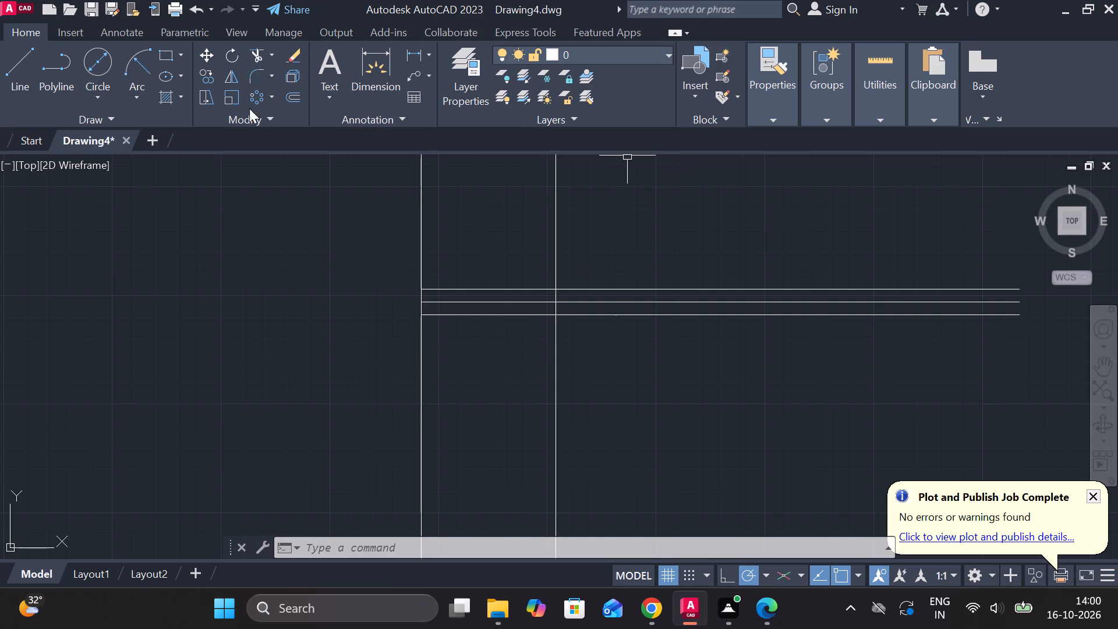
pyautogui.click(20, 76)
pyautogui.scroll(2, 561, 269)
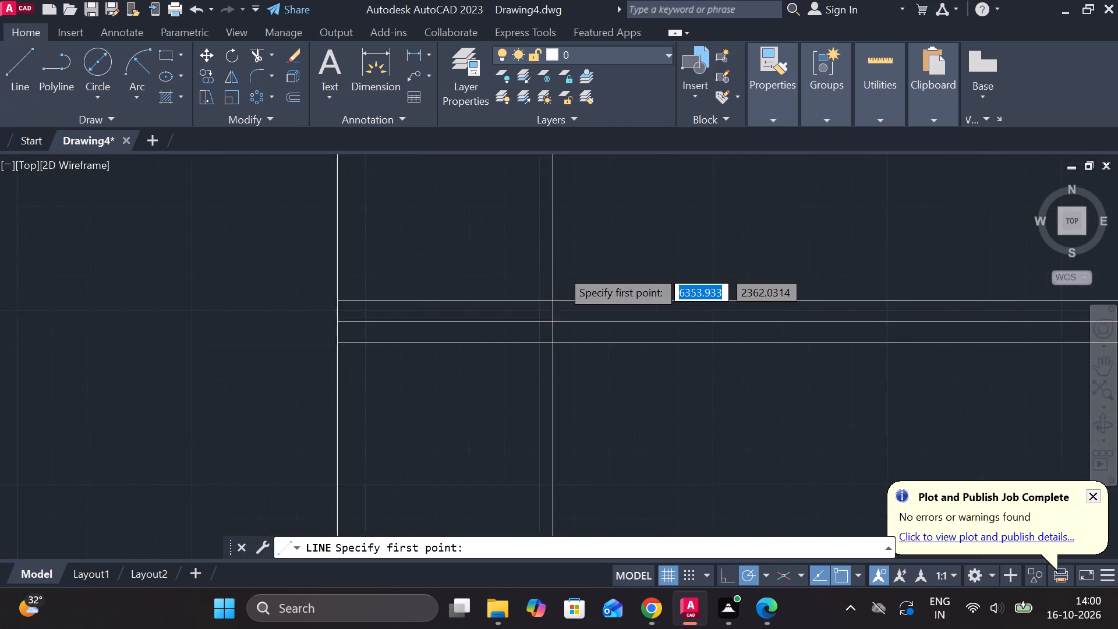
pyautogui.scroll(1, 561, 269)
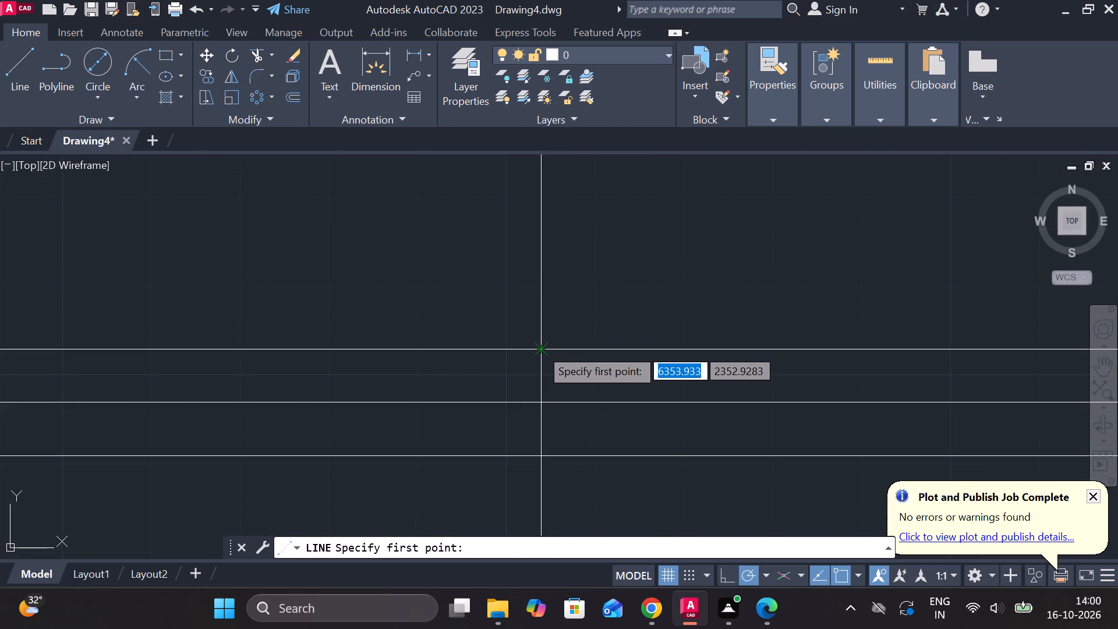
pyautogui.click(540, 348)
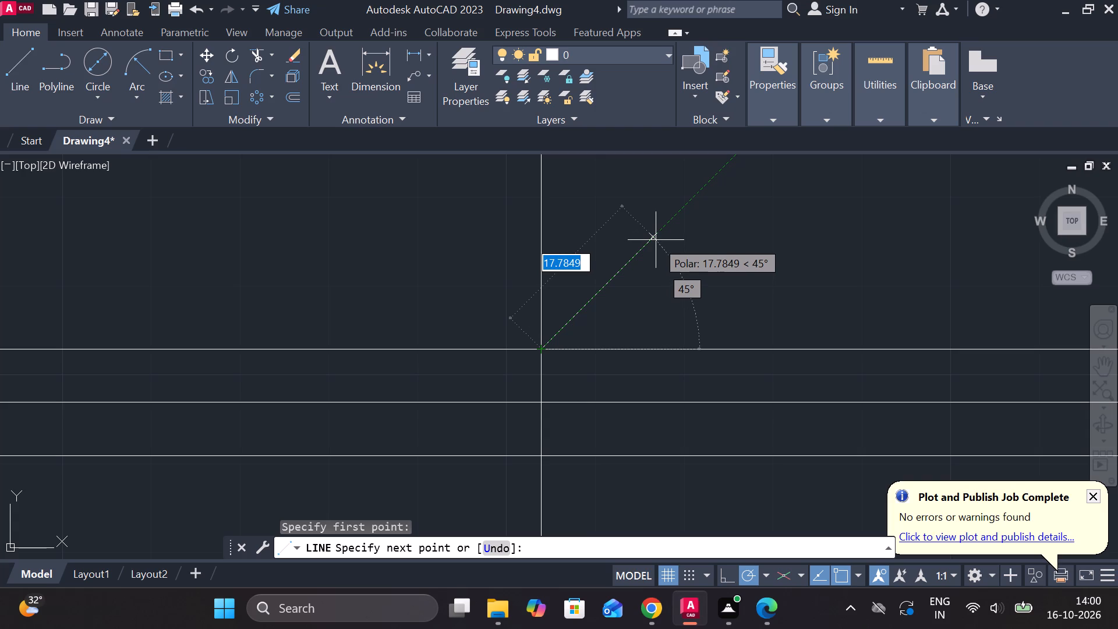
pyautogui.click(656, 240)
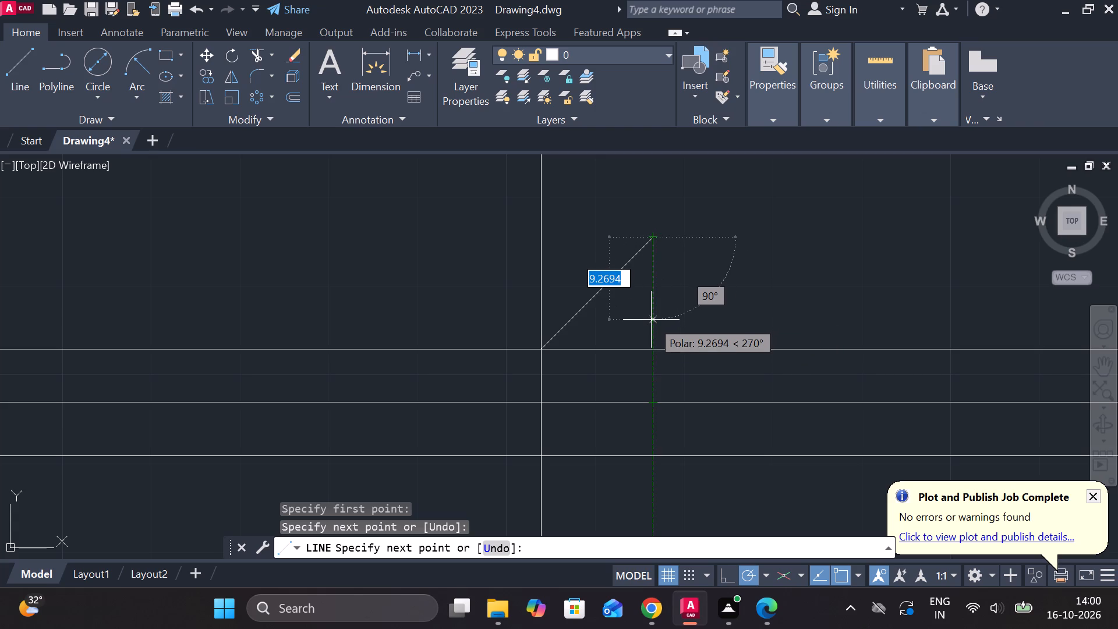
pyautogui.press('Escape')
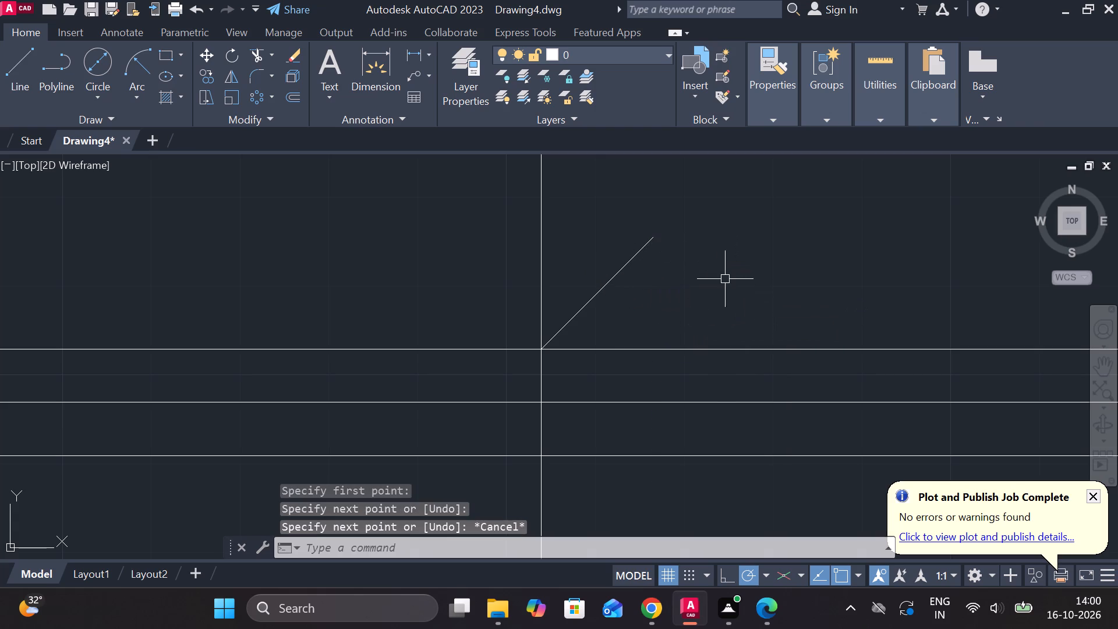
# Draw a line about 29 long at 315° from the lower horizontal line's intersection with the second vertical line.
pyautogui.scroll(-3, 670, 354)
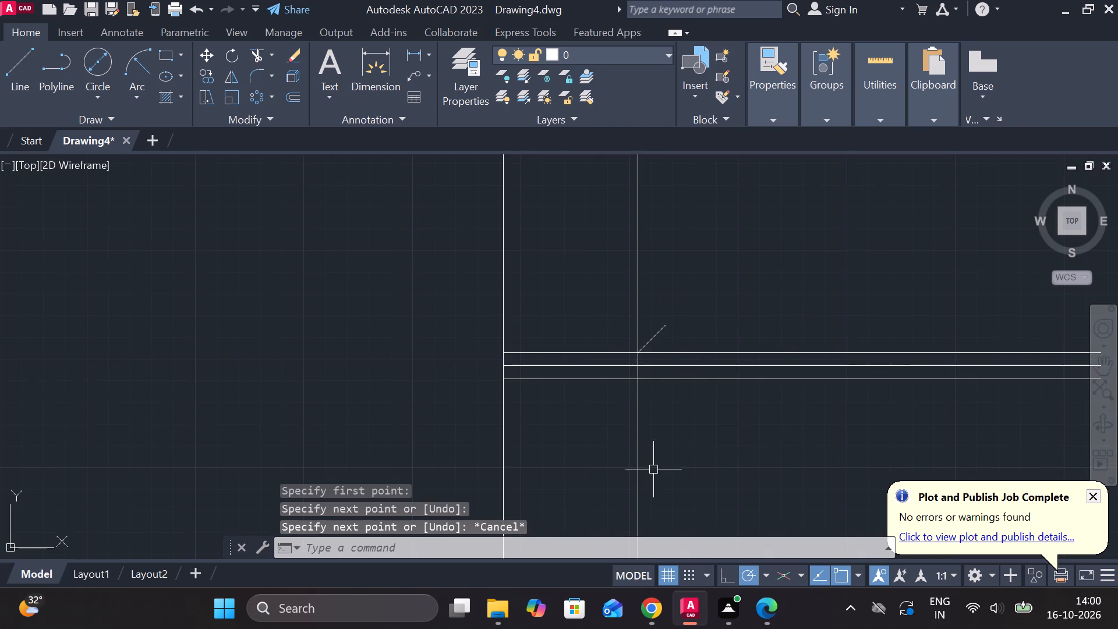
pyautogui.scroll(1, 663, 427)
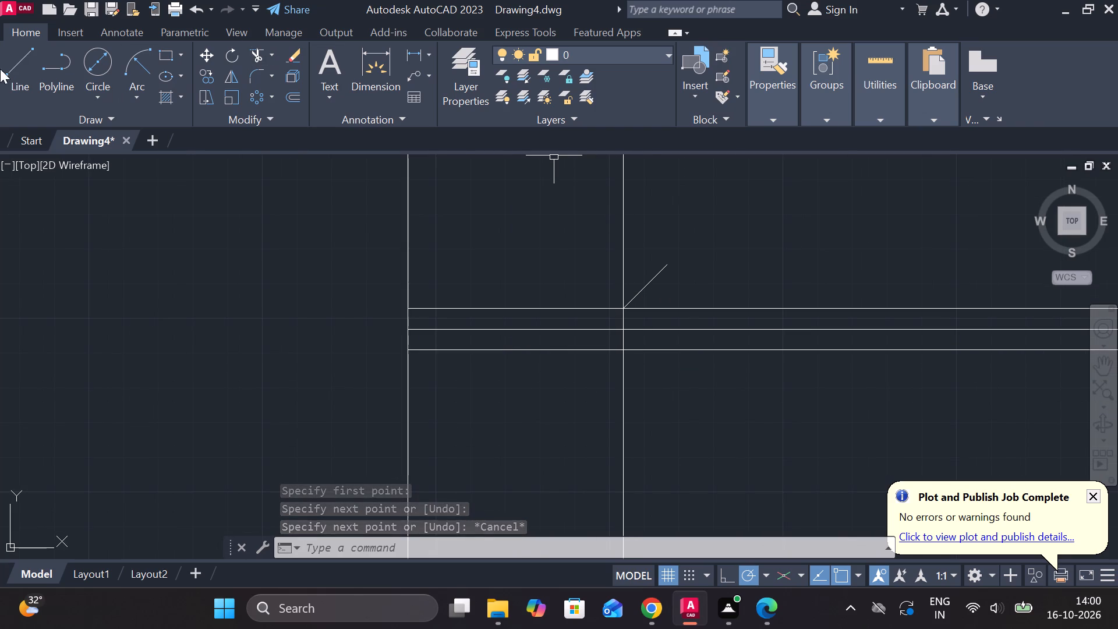
pyautogui.click(16, 69)
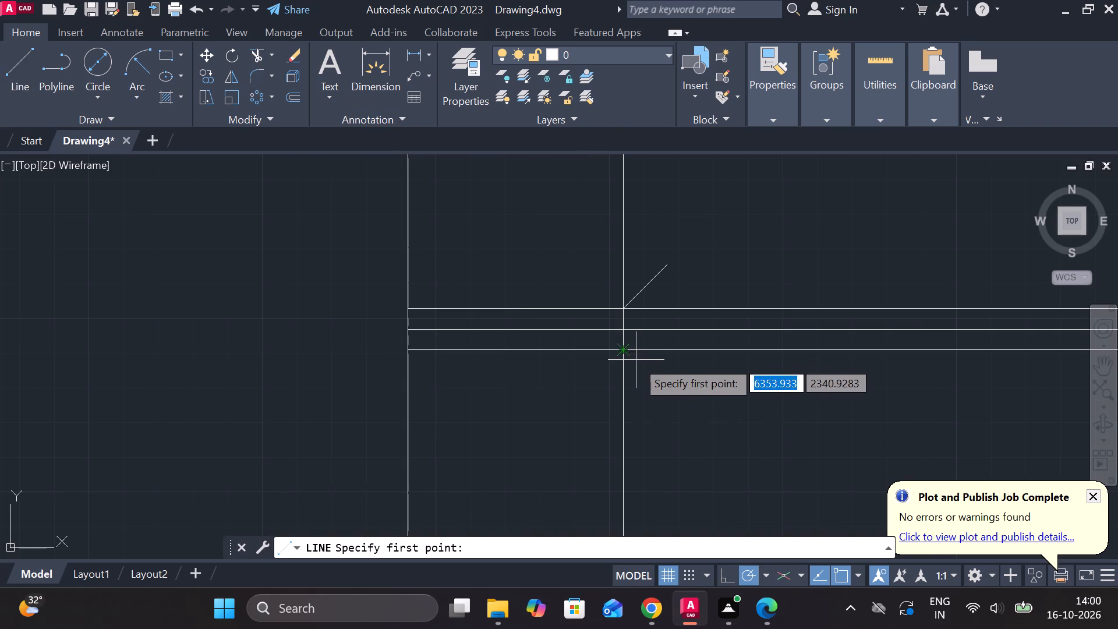
pyautogui.click(623, 351)
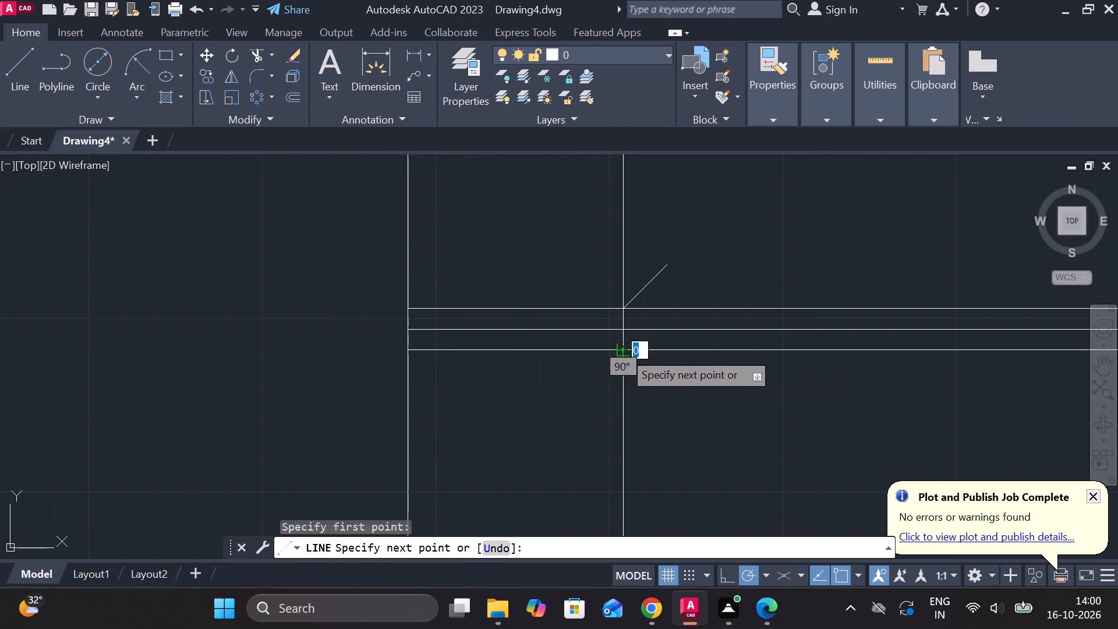
pyautogui.click(695, 422)
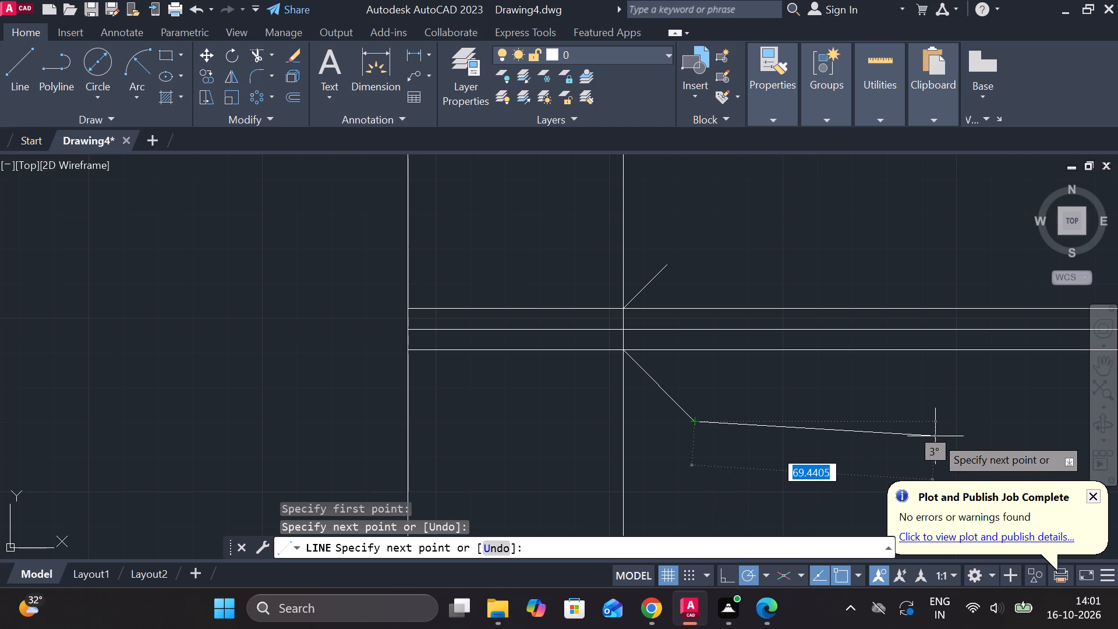
pyautogui.press('Escape')
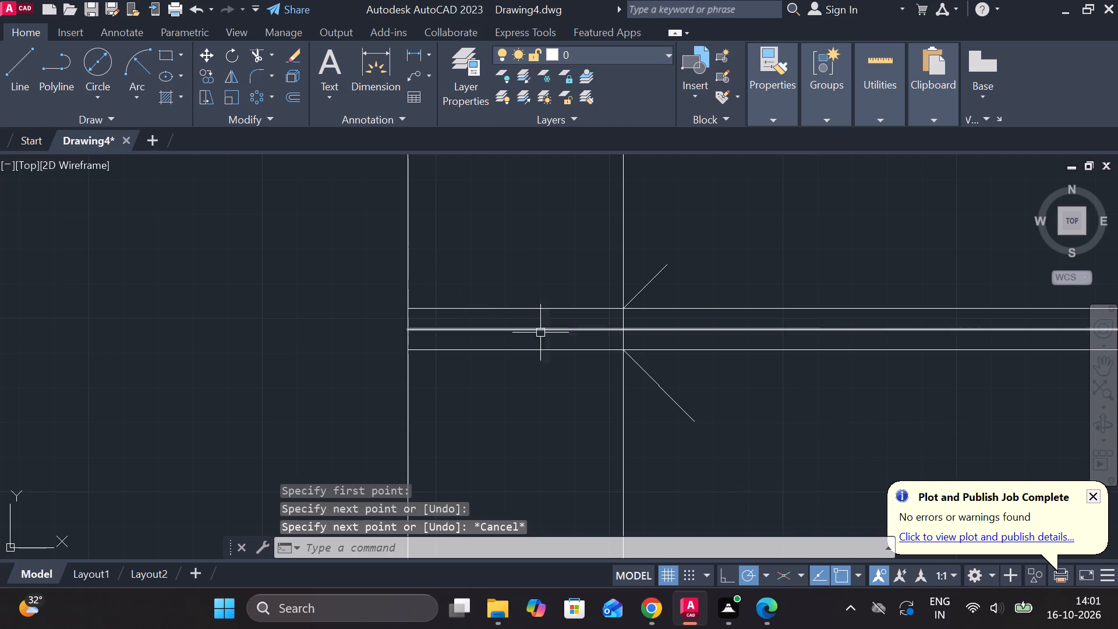
# Copy the second vertical line 6 to the right, using its intersection with the middle horizontal line as base point.
pyautogui.click(622, 432)
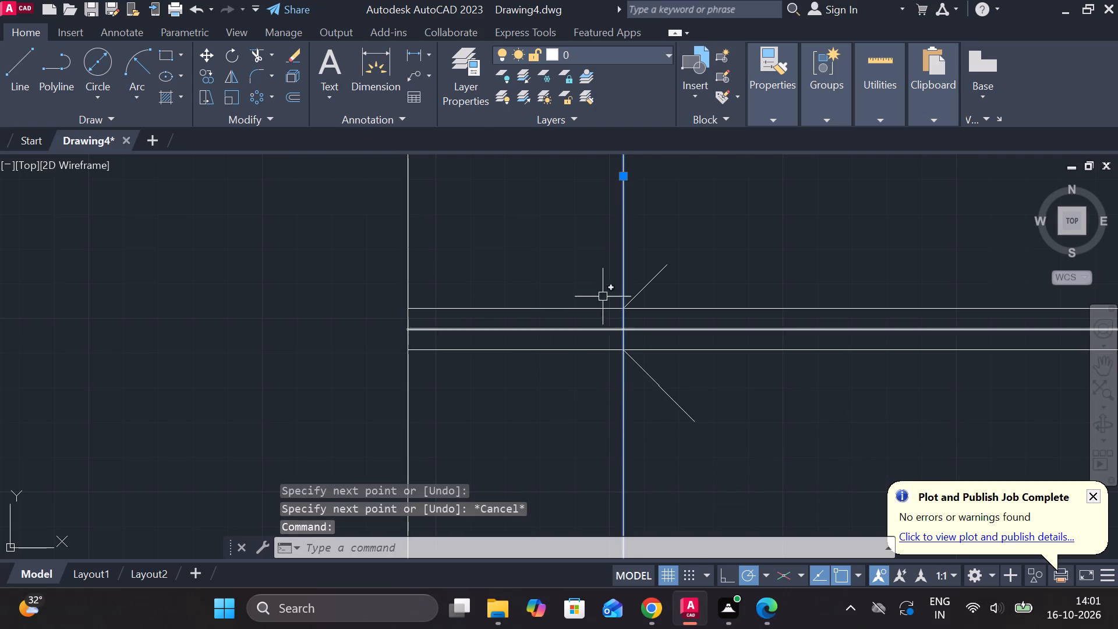
pyautogui.click(206, 75)
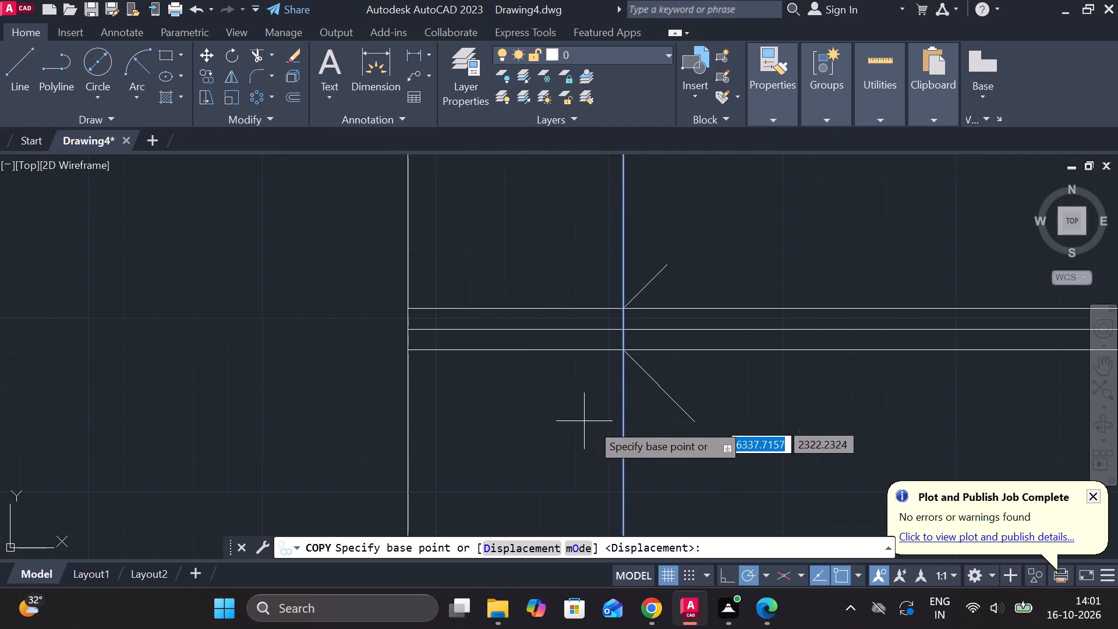
pyautogui.click(622, 334)
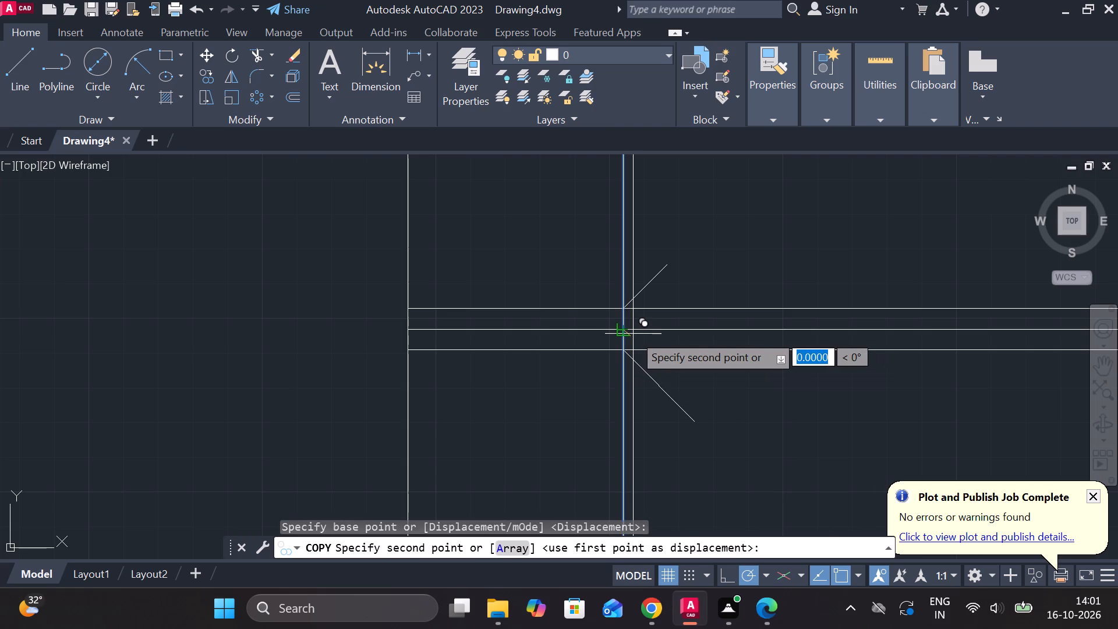
pyautogui.press('6')
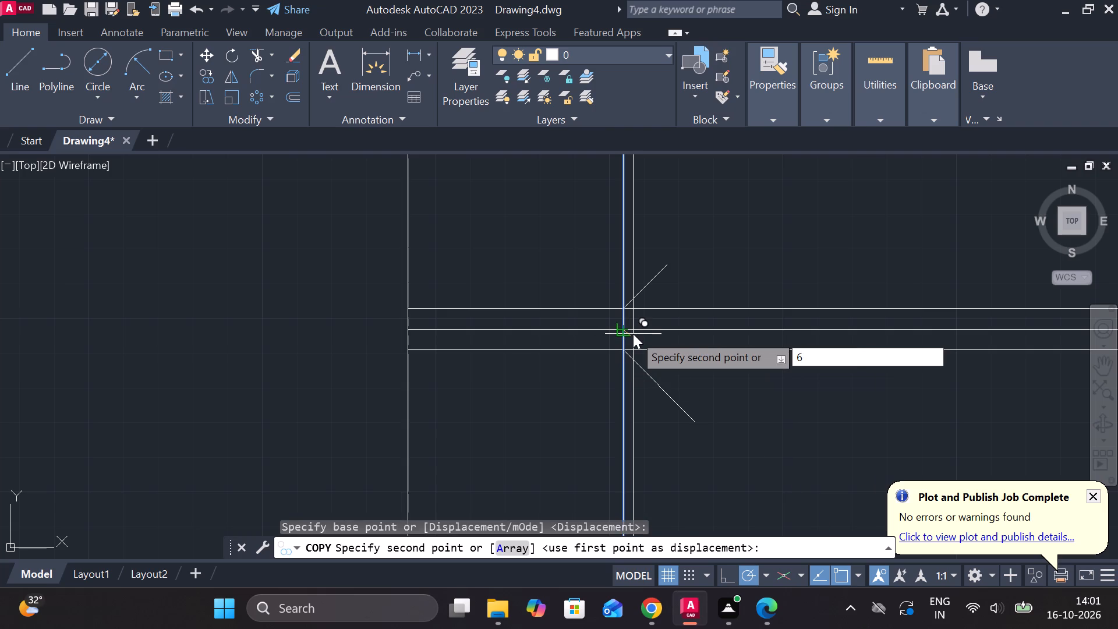
pyautogui.press('Return')
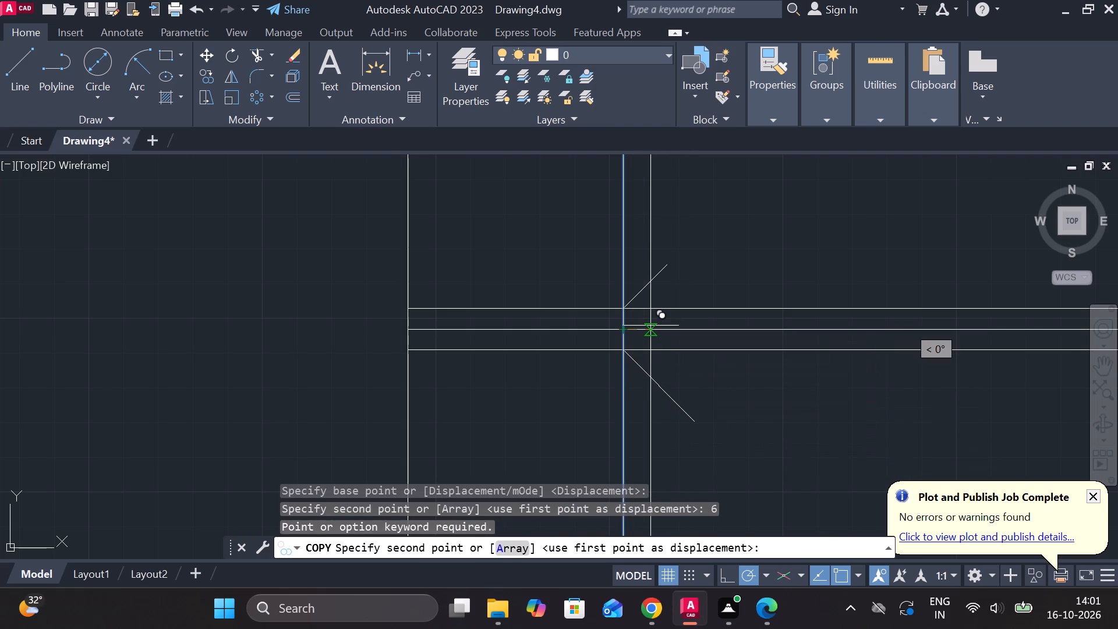
pyautogui.press('6')
pyautogui.press('Return')
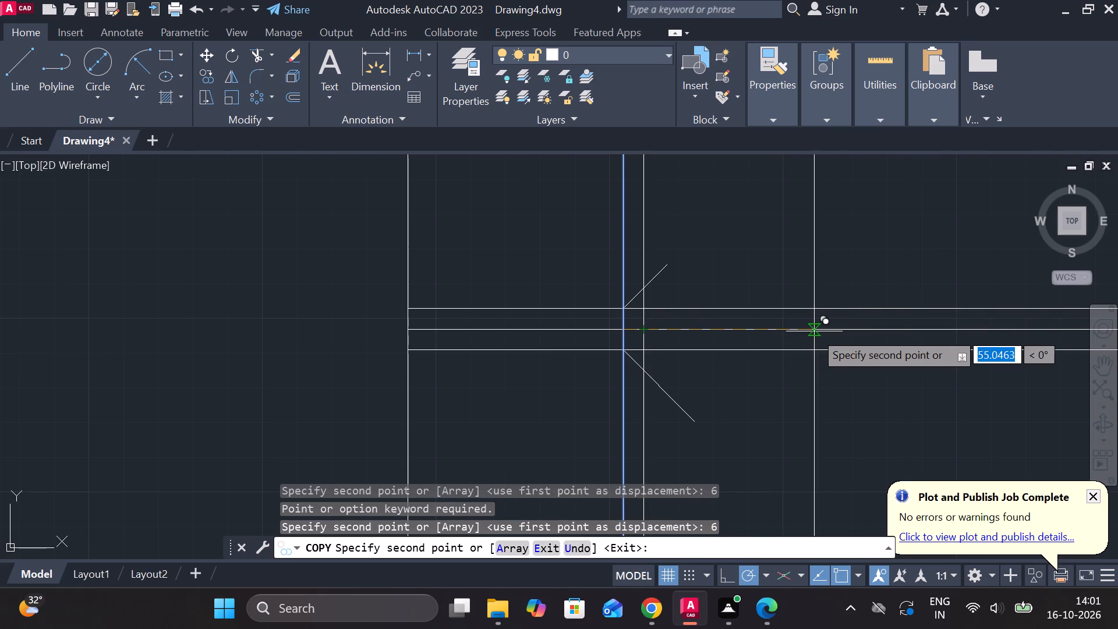
pyautogui.press('Escape')
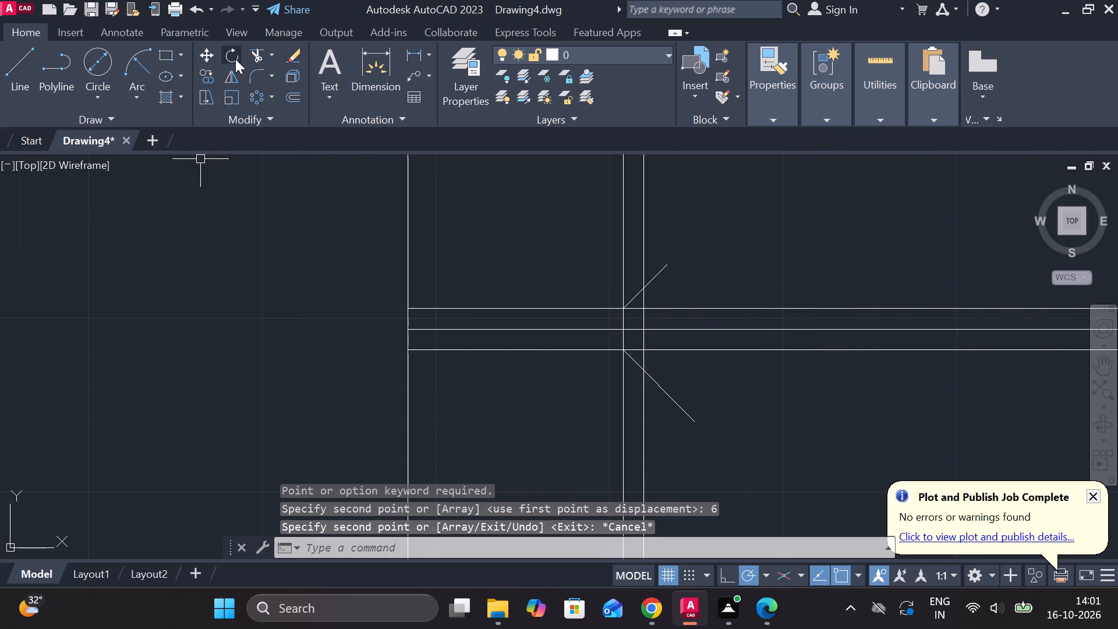
# Trim the two diagonals at the third vertical line, that line beyond the diagonals, and the upper and lower horizontals past it.
pyautogui.click(252, 56)
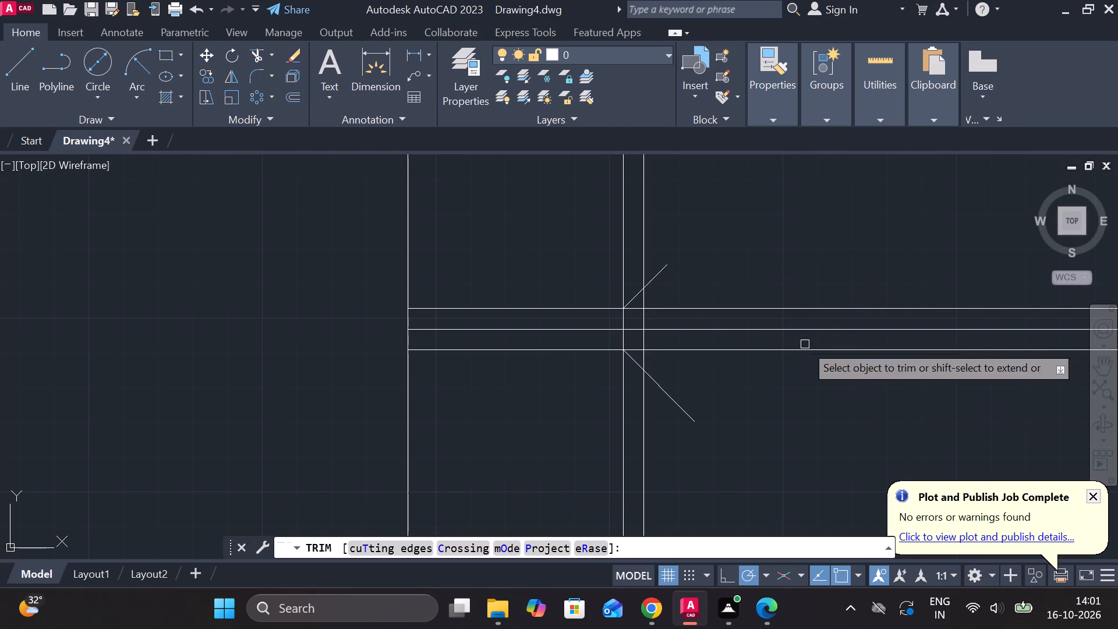
pyautogui.click(662, 277)
pyautogui.click(642, 262)
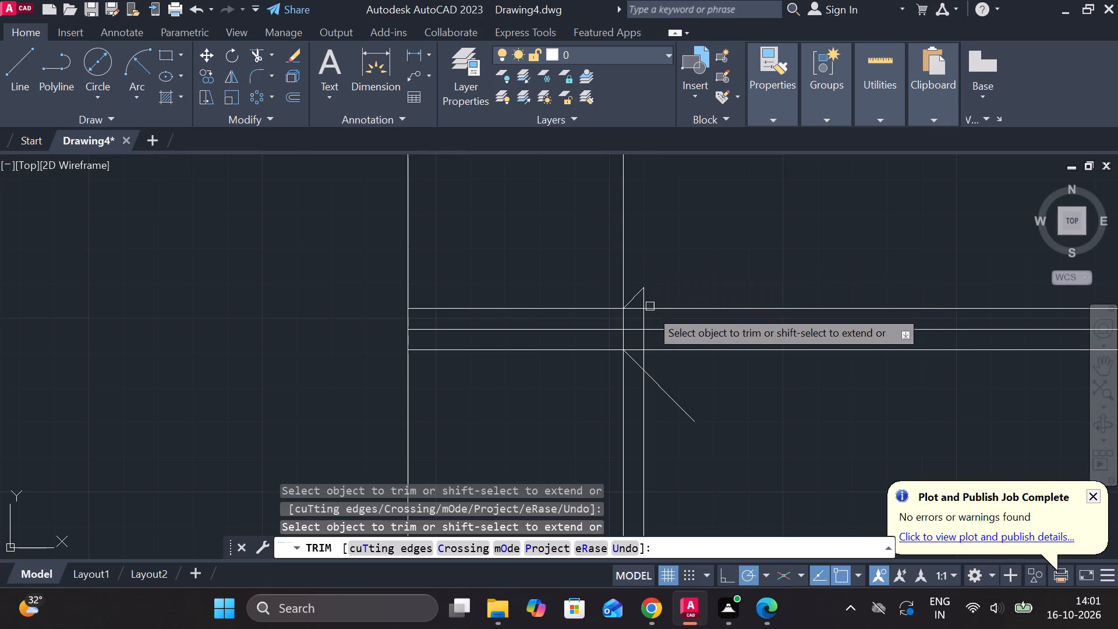
pyautogui.click(654, 379)
pyautogui.click(642, 386)
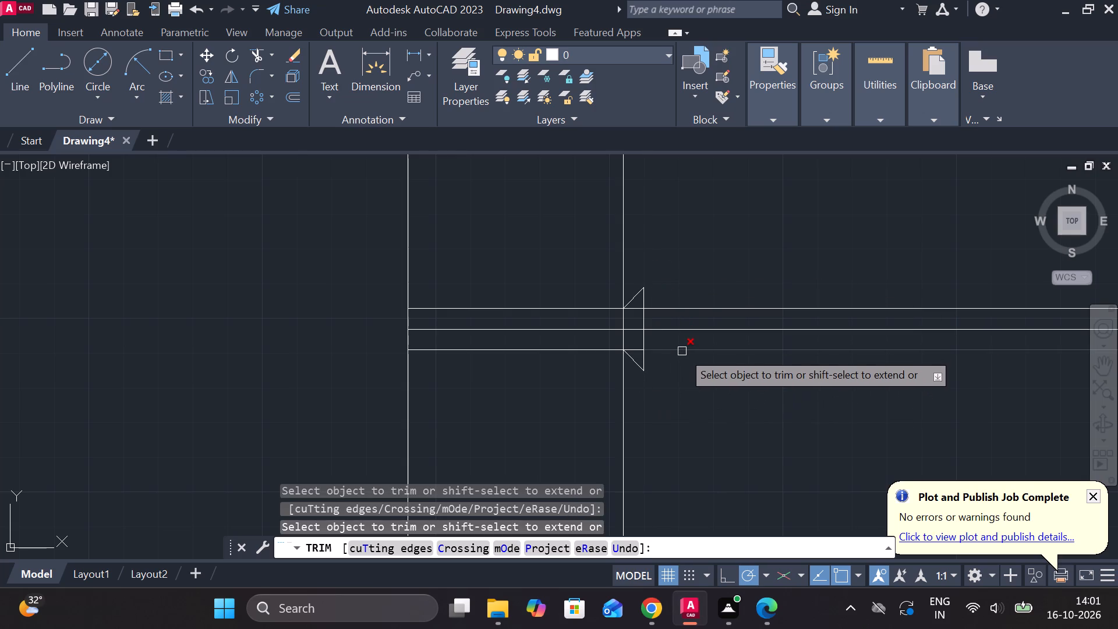
pyautogui.click(682, 351)
pyautogui.click(684, 310)
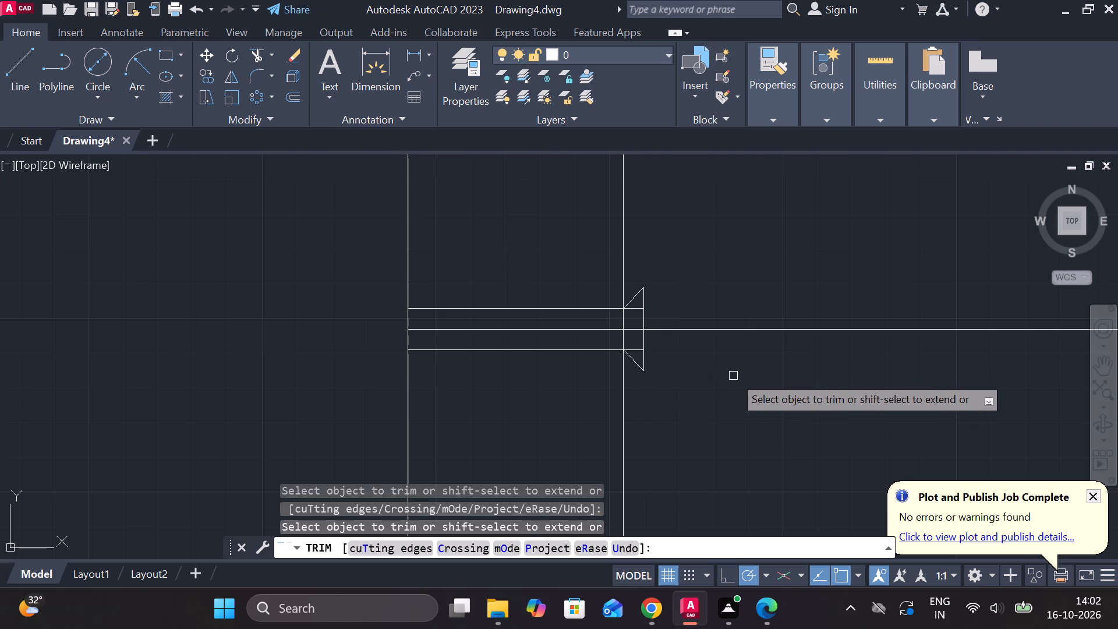
# Check the length of the middle horizontal line with a linear dimension between its two ends, without placing the dimension.
pyautogui.scroll(-2, 733, 376)
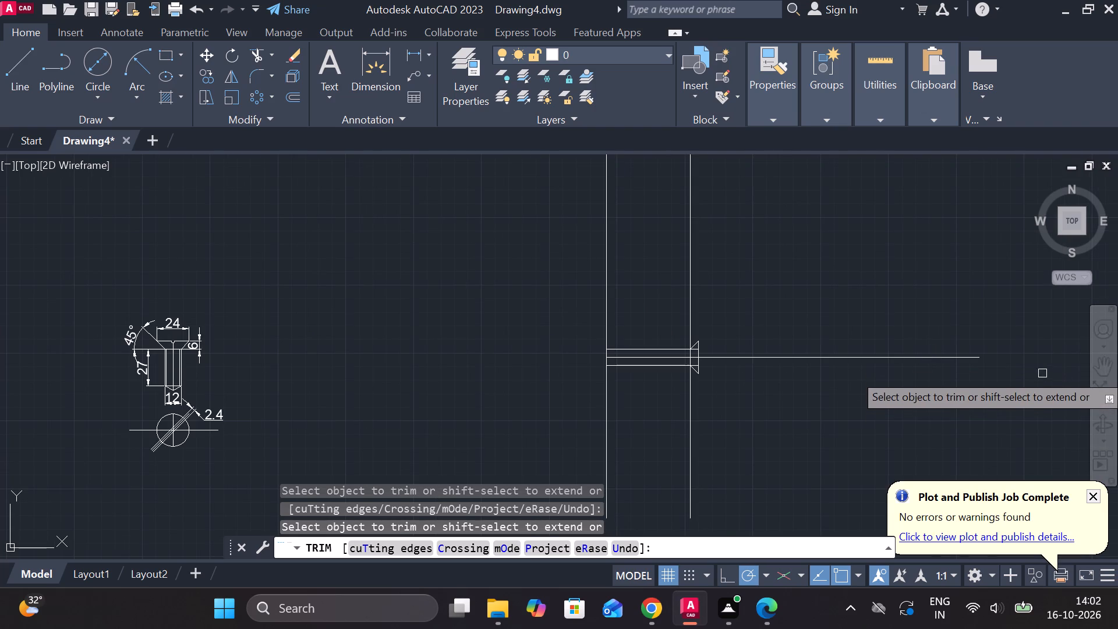
pyautogui.scroll(2, 1042, 373)
pyautogui.scroll(-2, 1033, 373)
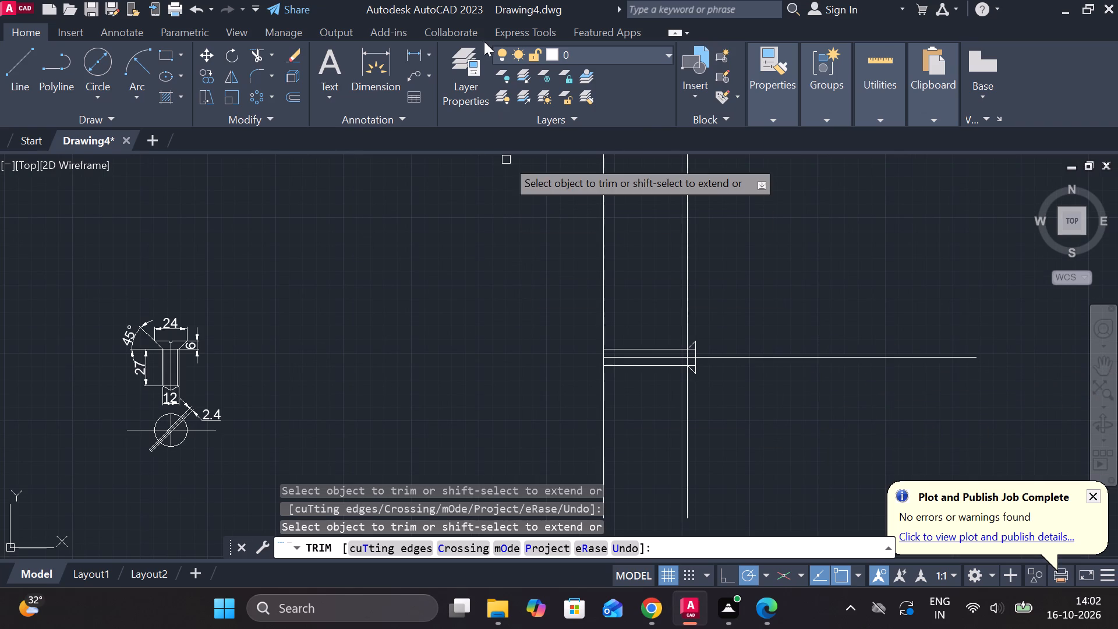
pyautogui.click(418, 53)
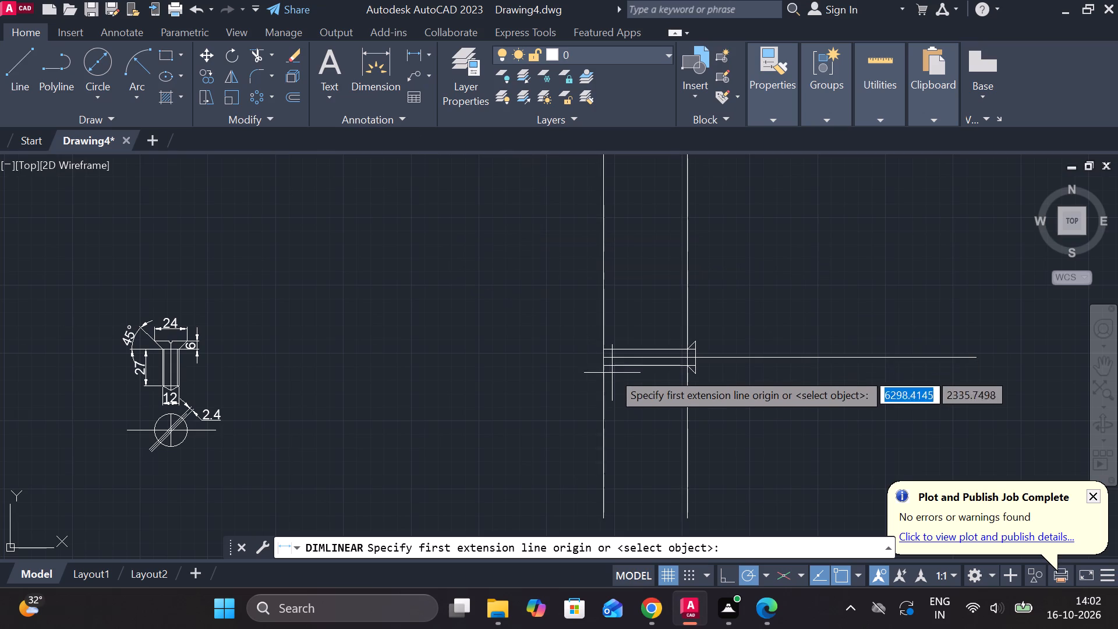
pyautogui.click(603, 355)
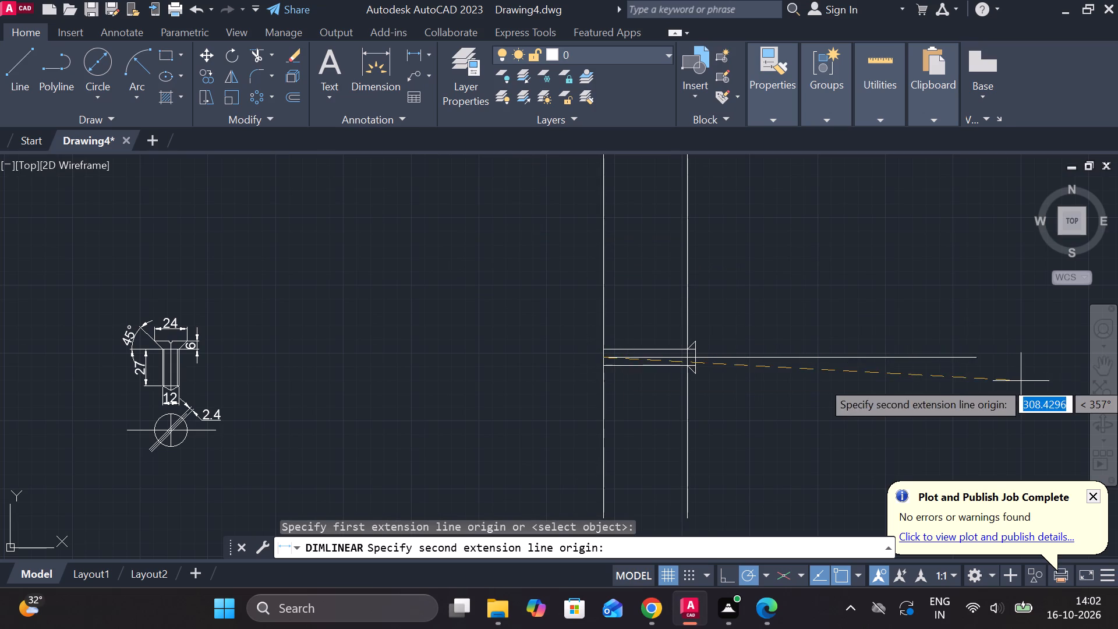
pyautogui.click(971, 355)
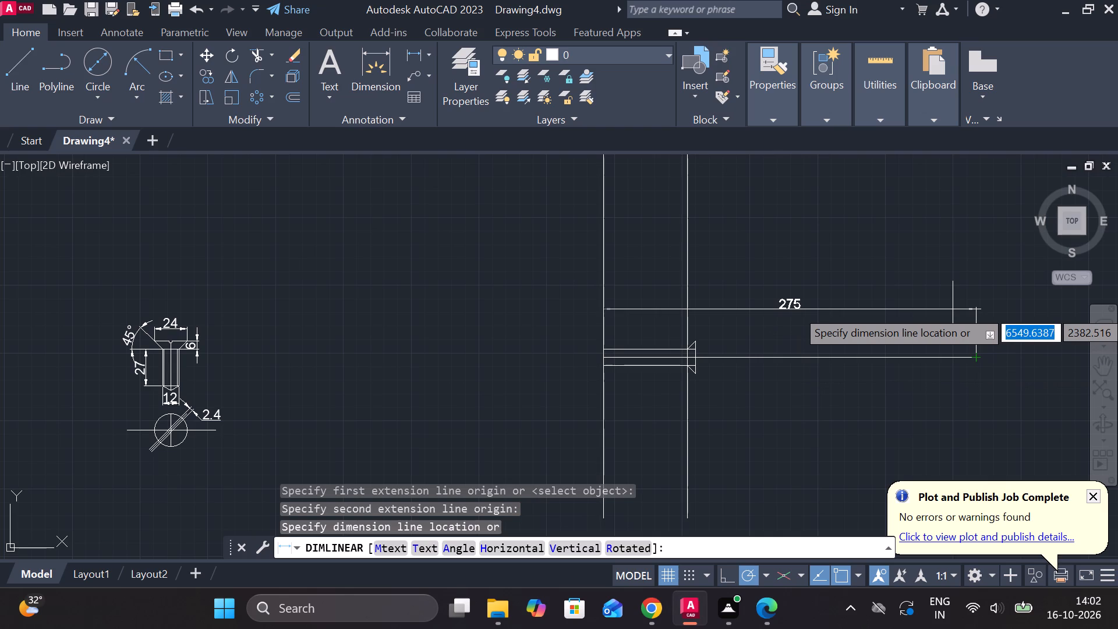
pyautogui.press('Escape')
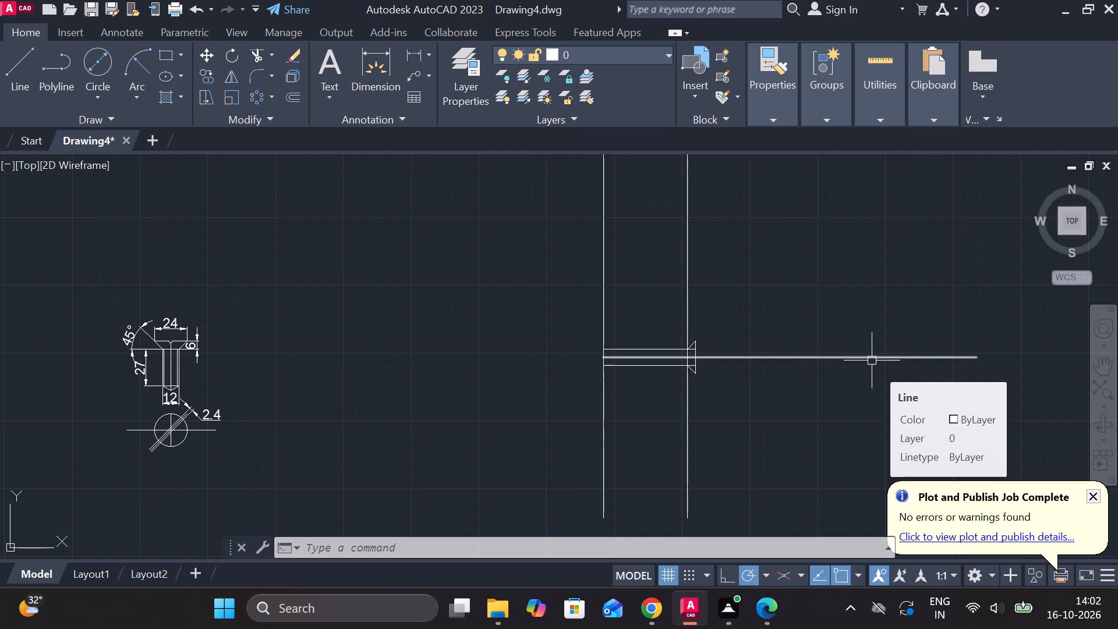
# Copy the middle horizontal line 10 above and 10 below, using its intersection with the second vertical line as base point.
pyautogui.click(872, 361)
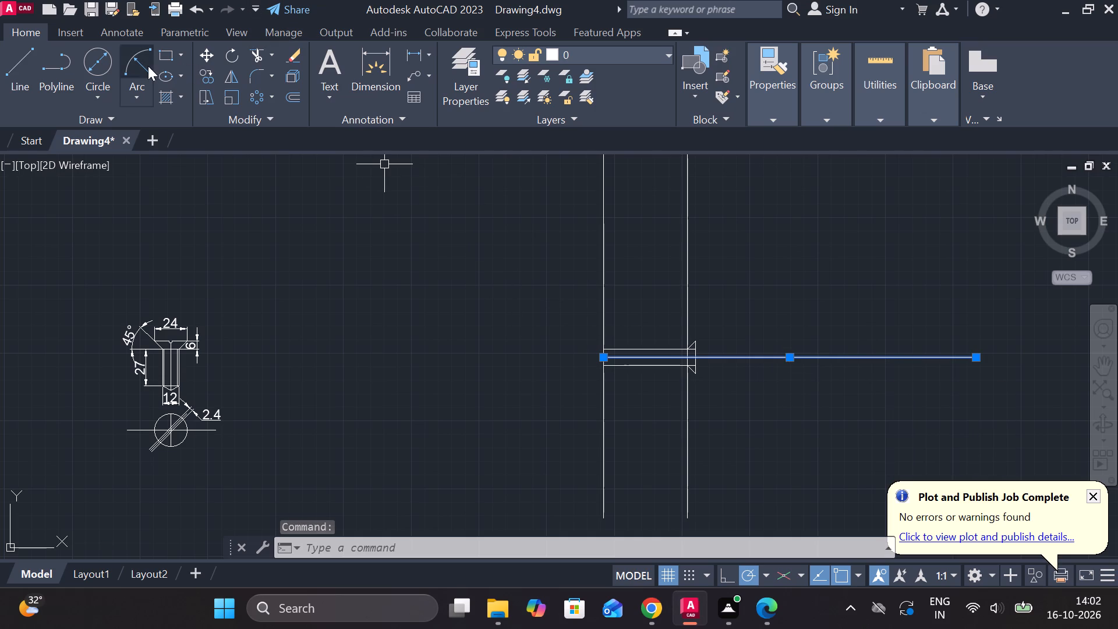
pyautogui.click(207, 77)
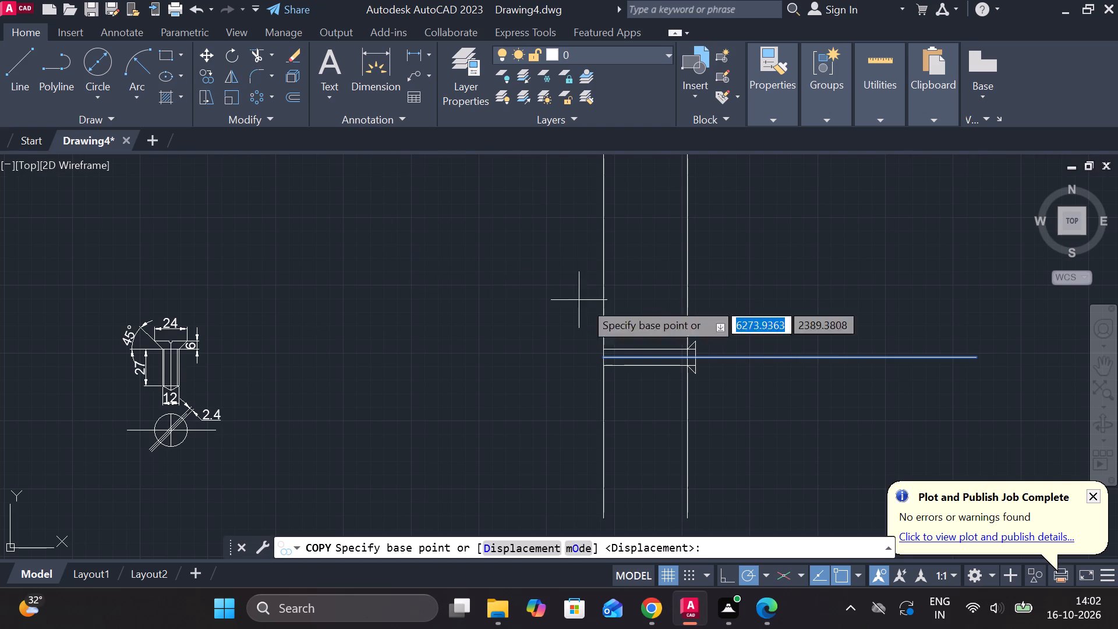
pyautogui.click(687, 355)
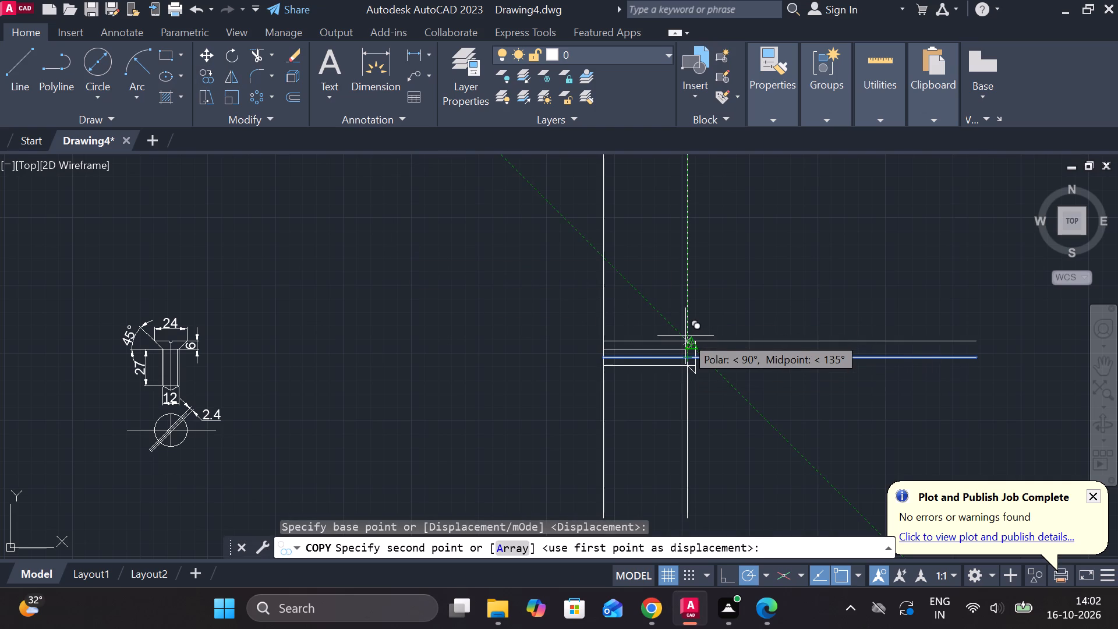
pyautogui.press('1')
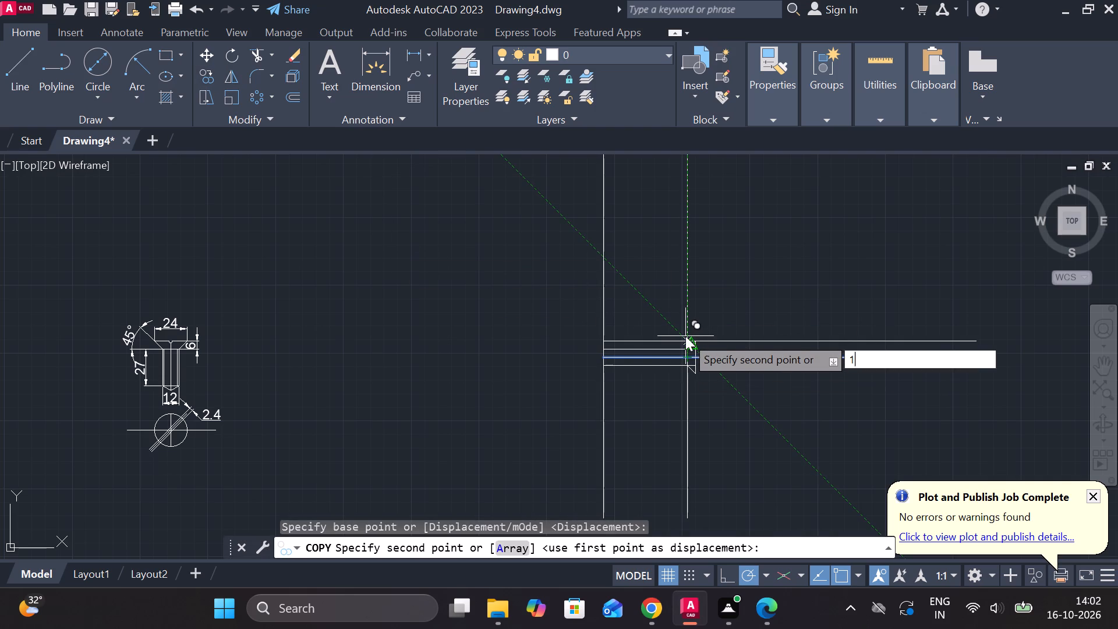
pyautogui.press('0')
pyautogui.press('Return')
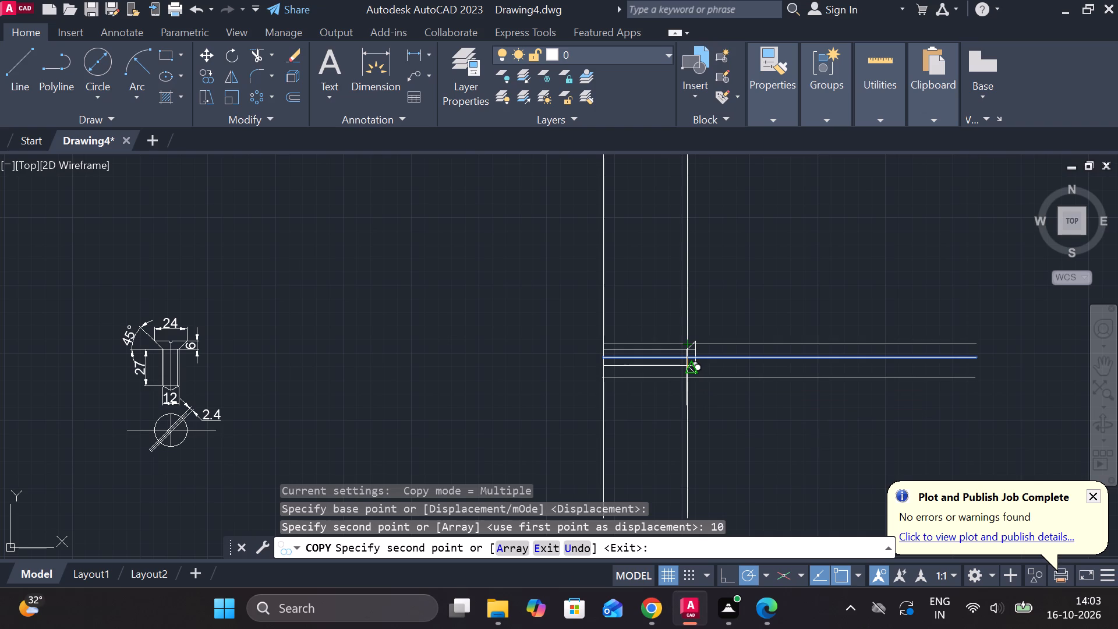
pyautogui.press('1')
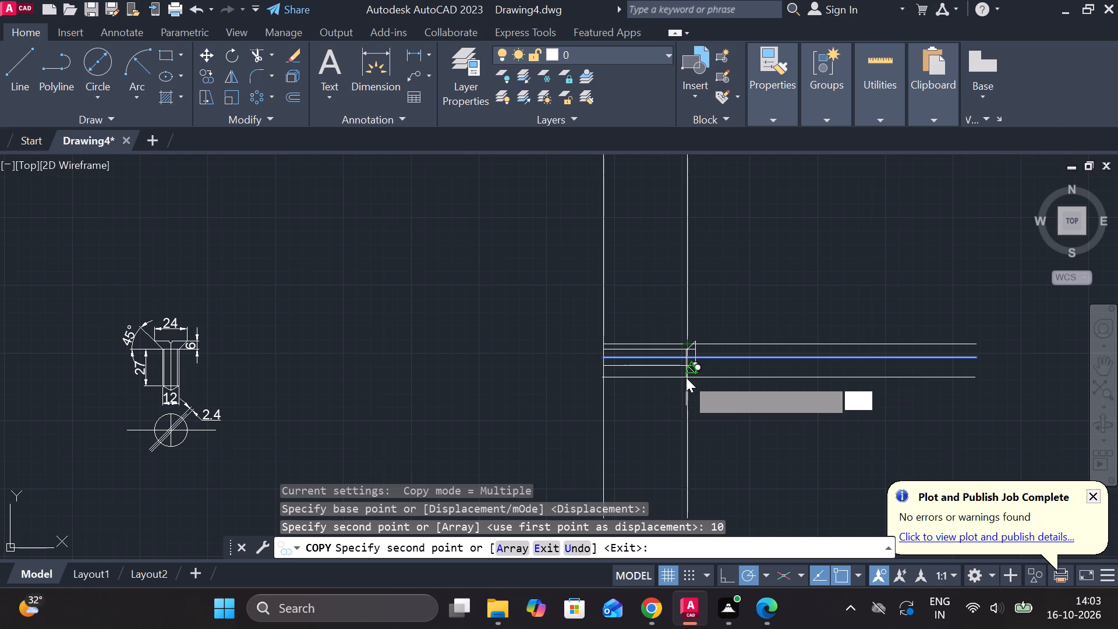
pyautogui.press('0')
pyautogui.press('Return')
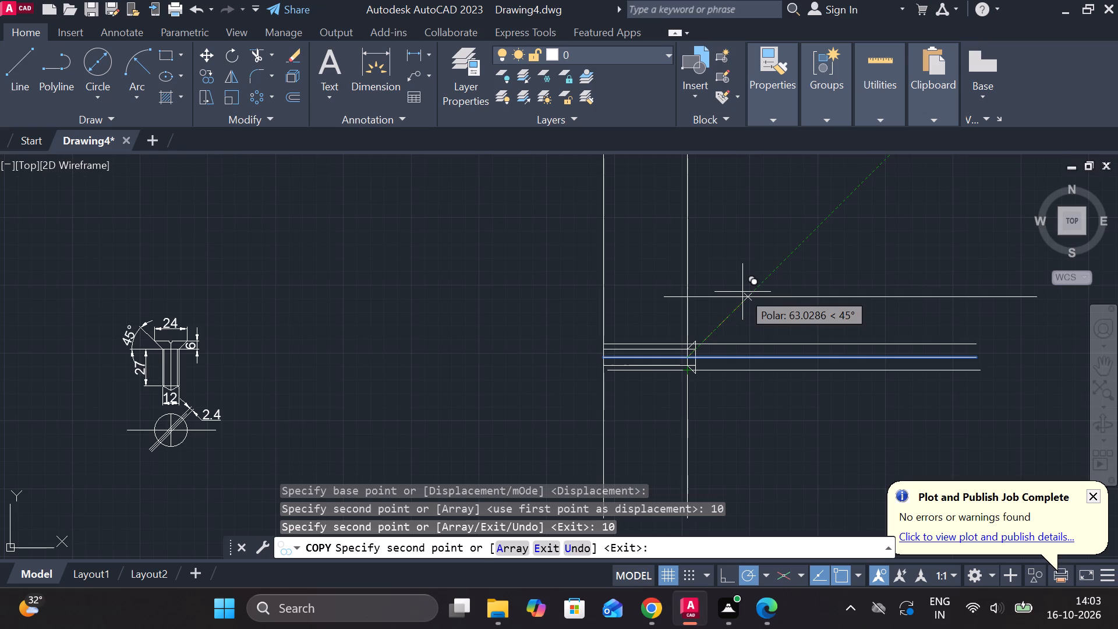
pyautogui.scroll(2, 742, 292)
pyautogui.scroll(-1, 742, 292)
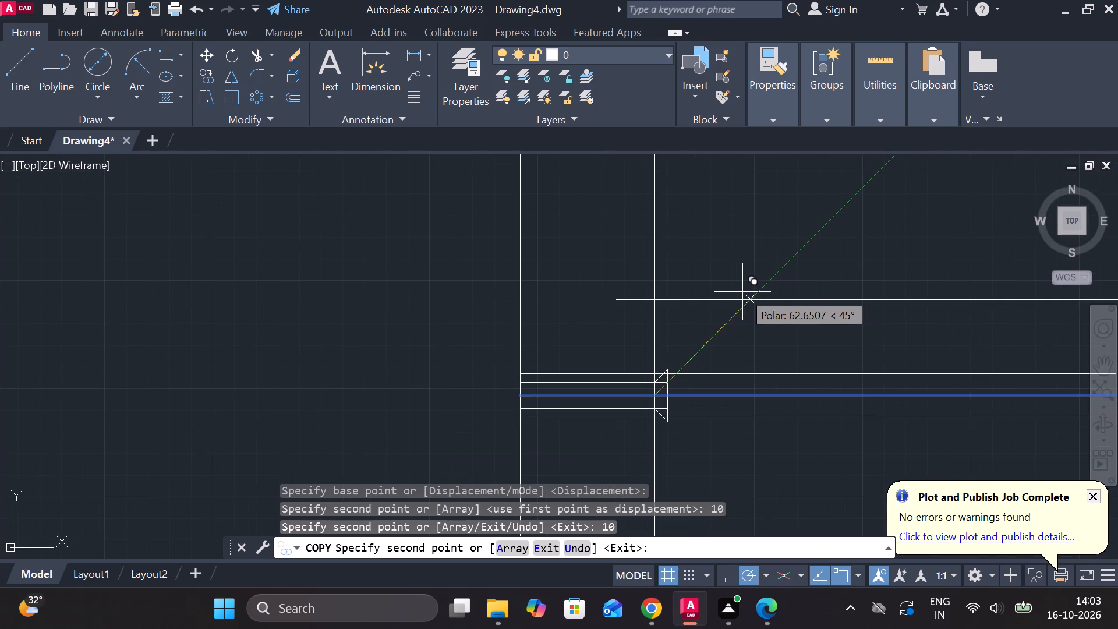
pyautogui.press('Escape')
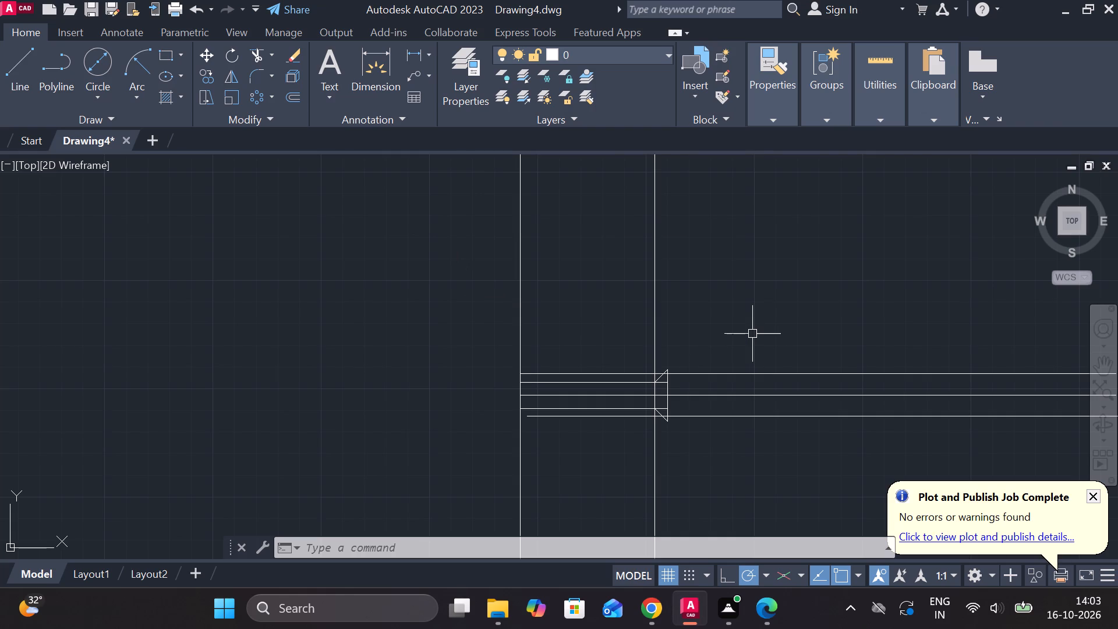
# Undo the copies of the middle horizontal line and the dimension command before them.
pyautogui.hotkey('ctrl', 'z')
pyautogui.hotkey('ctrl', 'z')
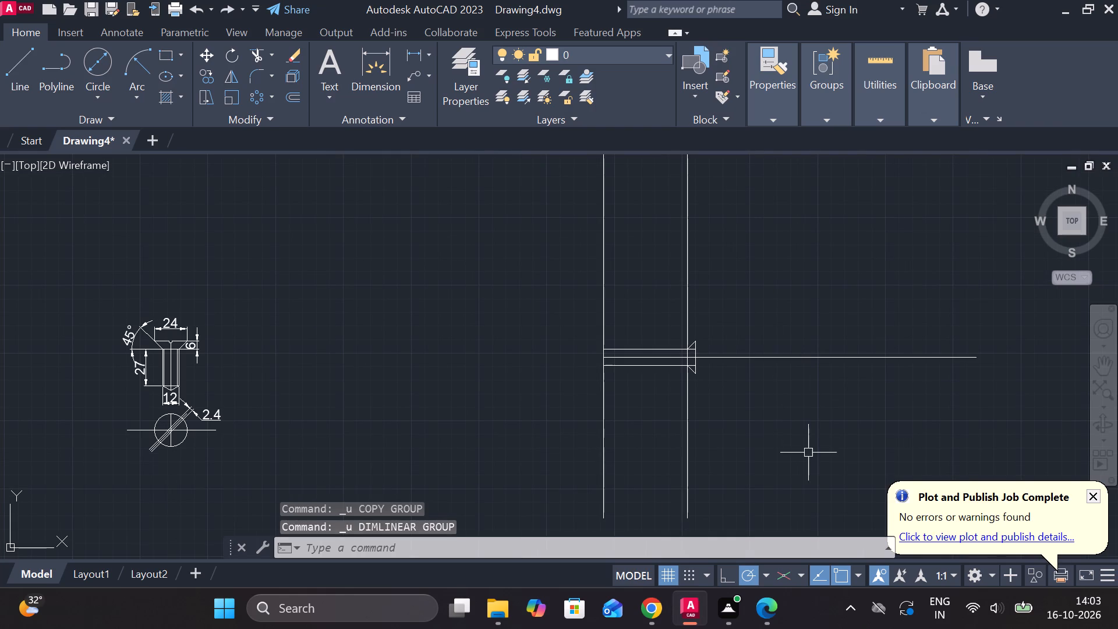
# Copy the middle horizontal line 10 below and 10 above, using its intersection with the short third vertical line as base point.
pyautogui.scroll(4, 725, 371)
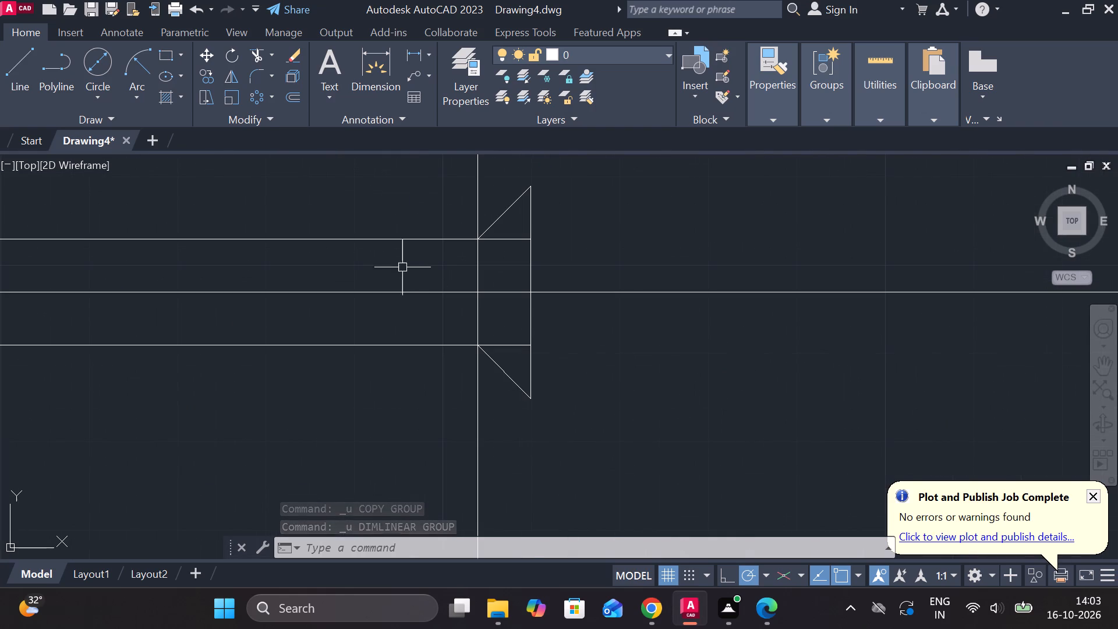
pyautogui.click(623, 295)
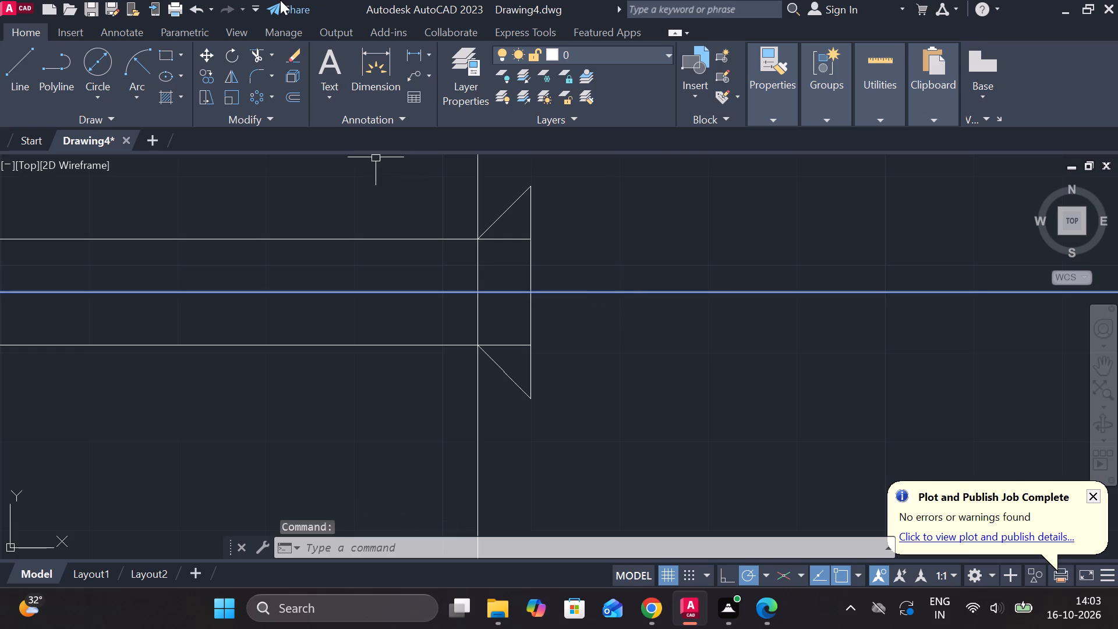
pyautogui.click(201, 72)
pyautogui.click(531, 292)
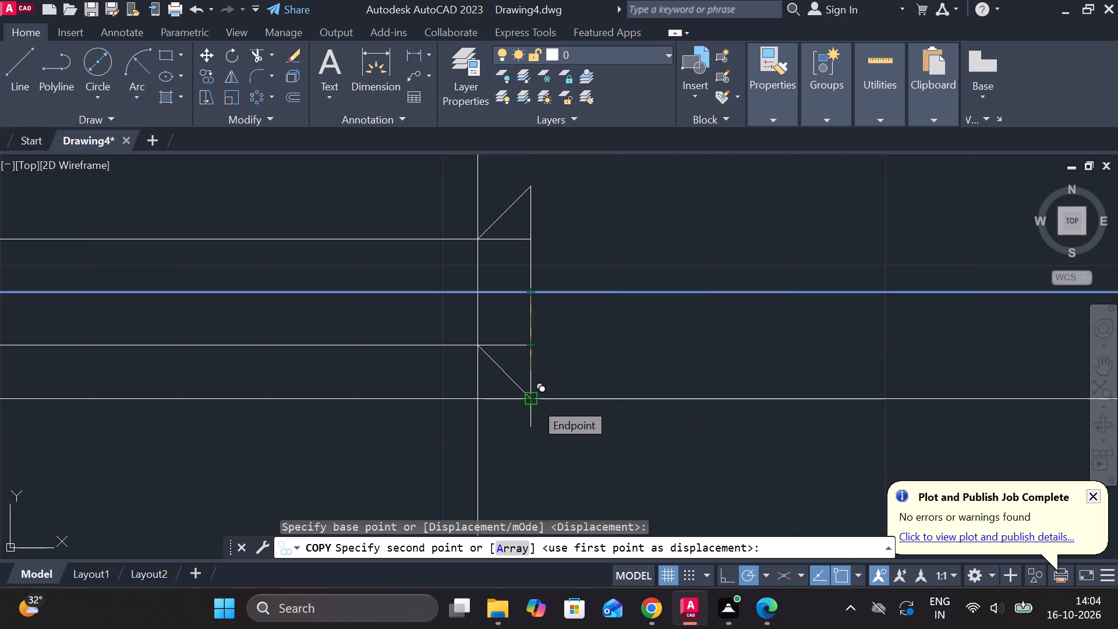
pyautogui.press('2')
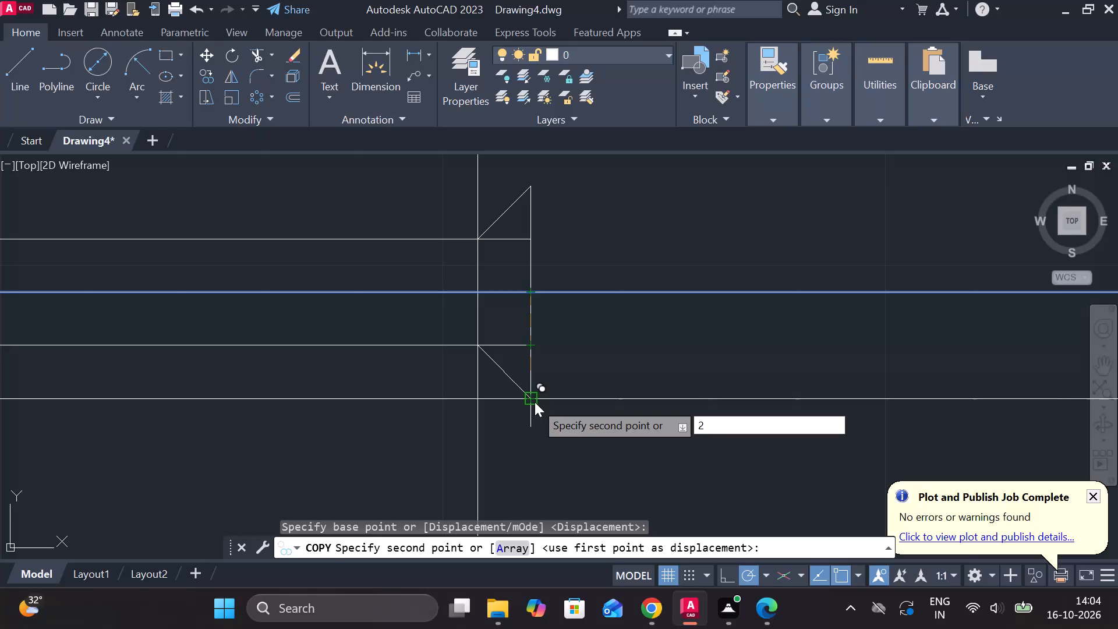
pyautogui.press('BackSpace')
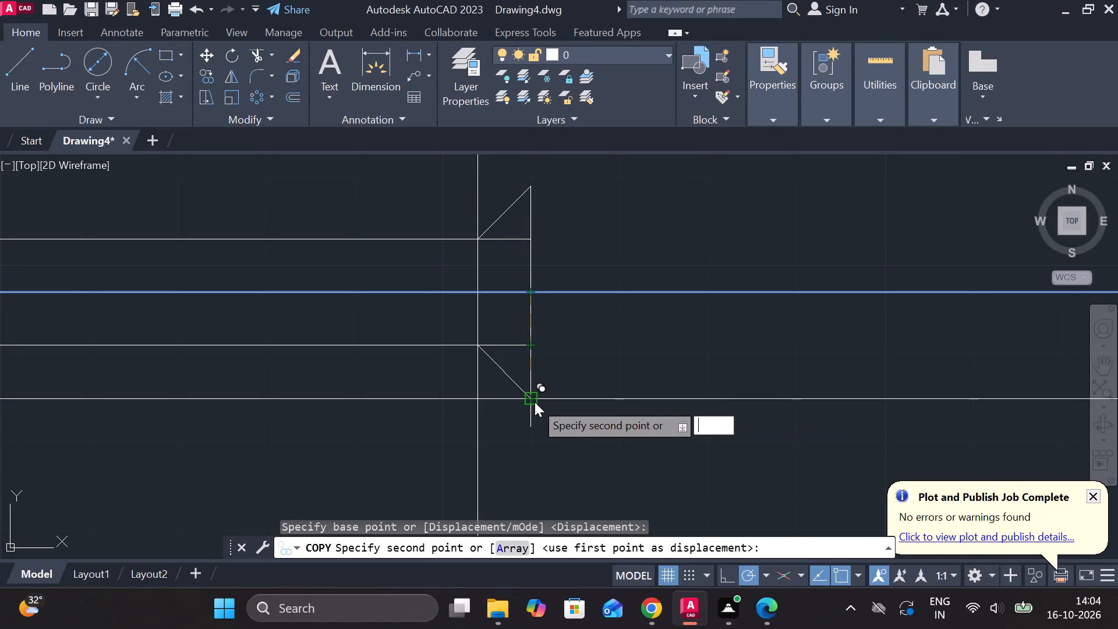
pyautogui.press('1')
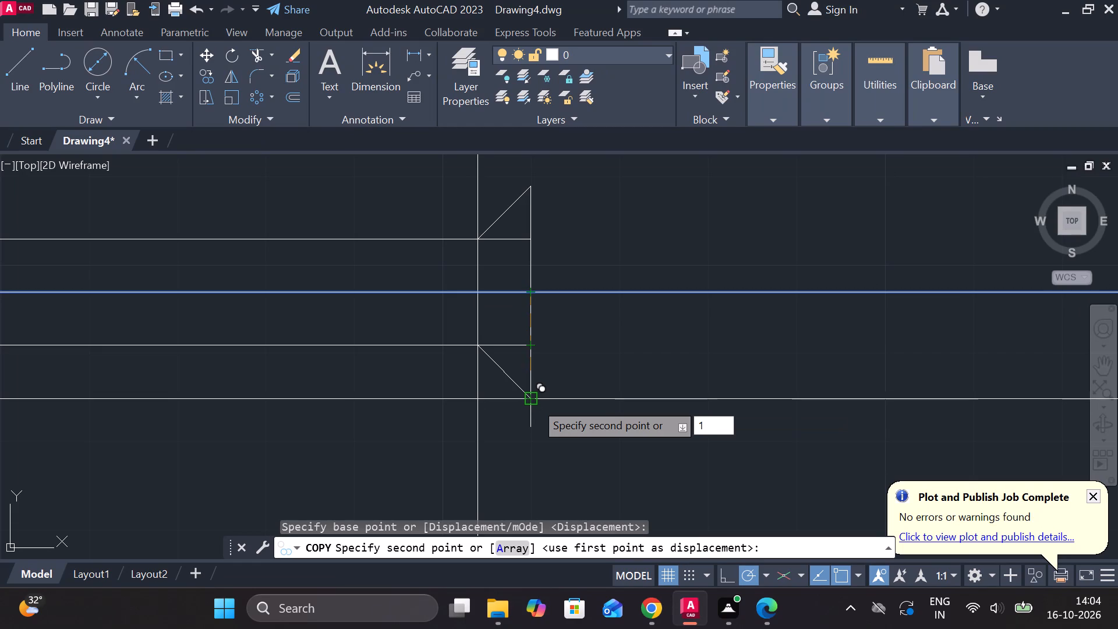
pyautogui.press('0')
pyautogui.press('Return')
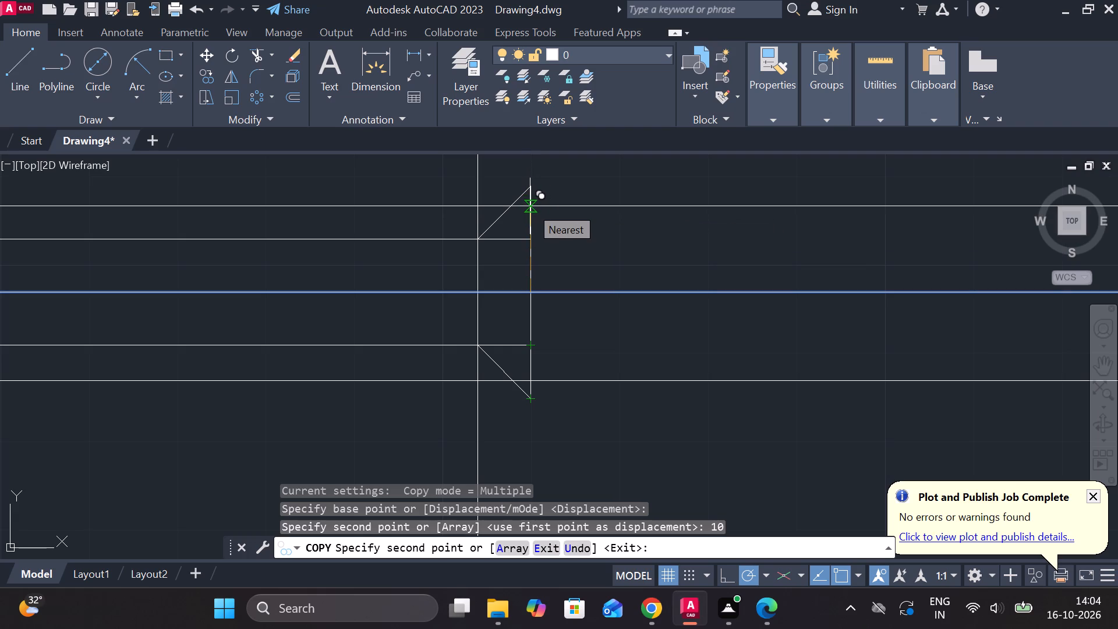
pyautogui.write('10')
pyautogui.press('Return')
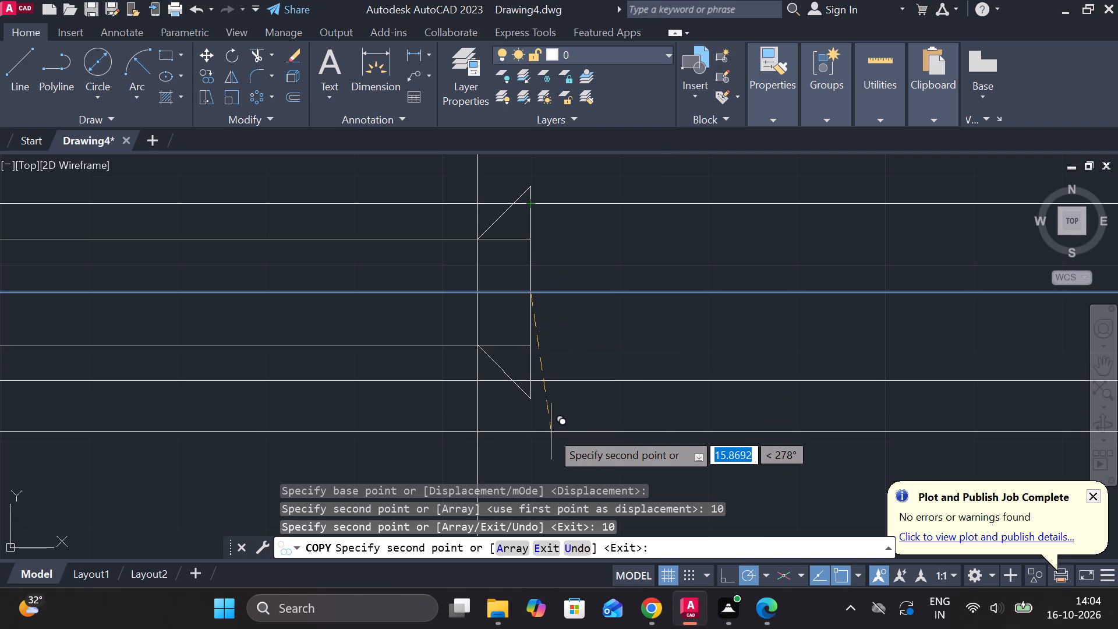
pyautogui.press('Escape')
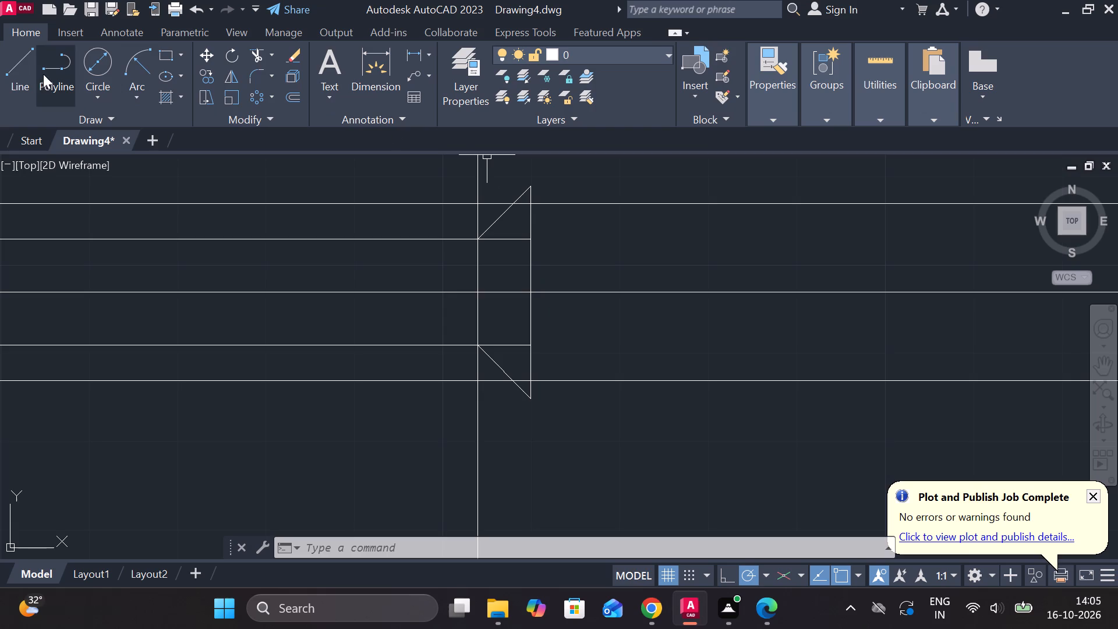
# Trim the two slanted lines and the short vertical line at the outer horizontals, and remove the inner horizontals' ends beyond the second vertical line.
pyautogui.click(264, 58)
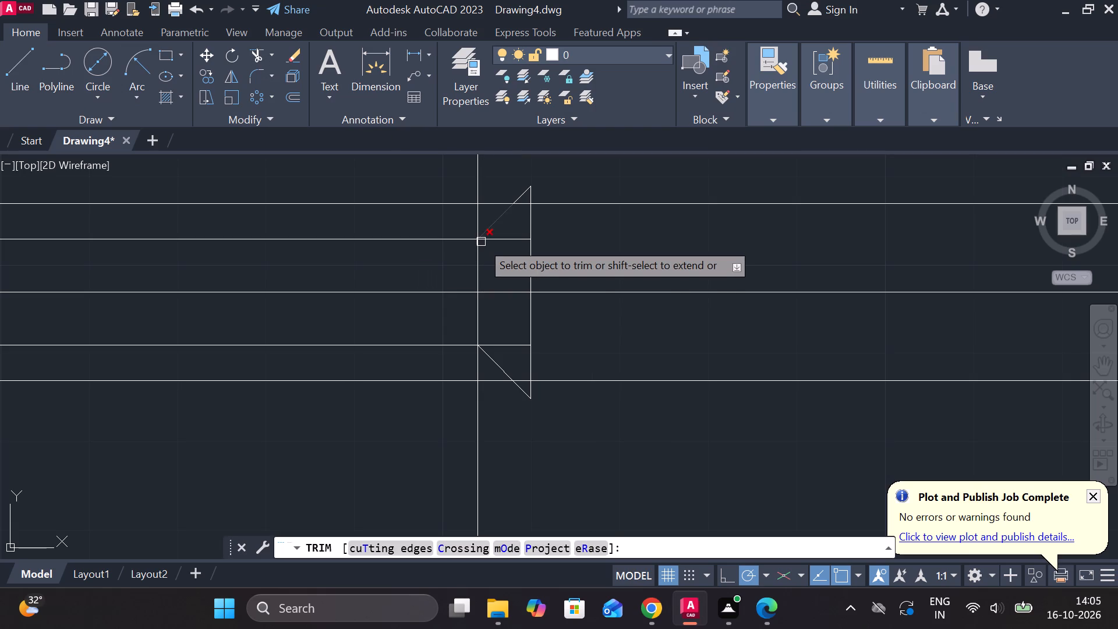
pyautogui.click(505, 241)
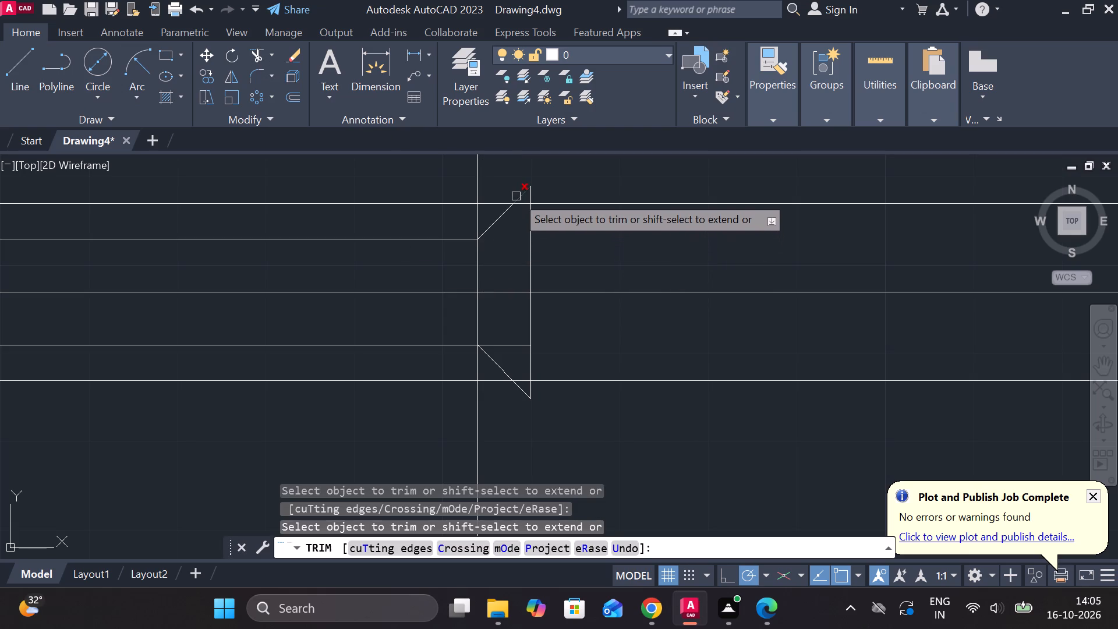
pyautogui.click(516, 196)
pyautogui.click(530, 195)
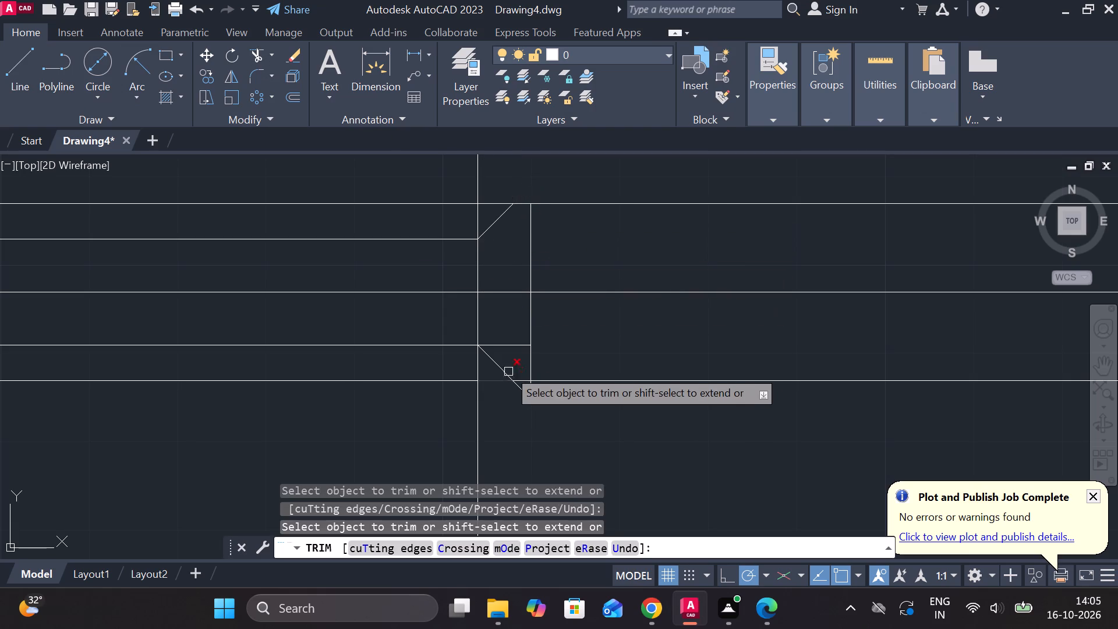
pyautogui.click(525, 396)
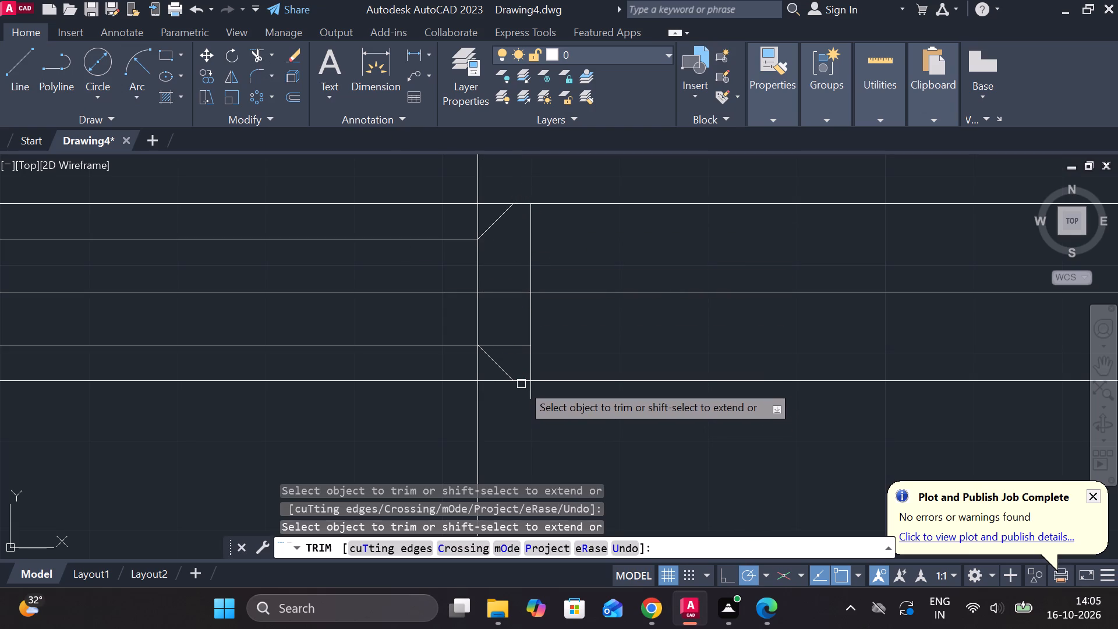
pyautogui.click(531, 391)
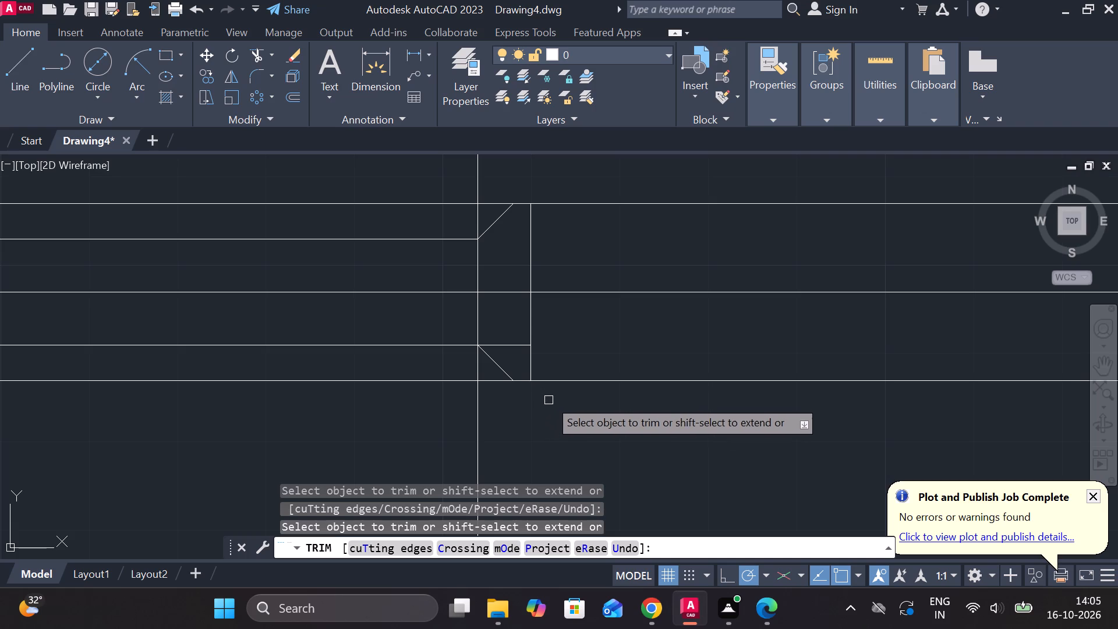
pyautogui.click(513, 346)
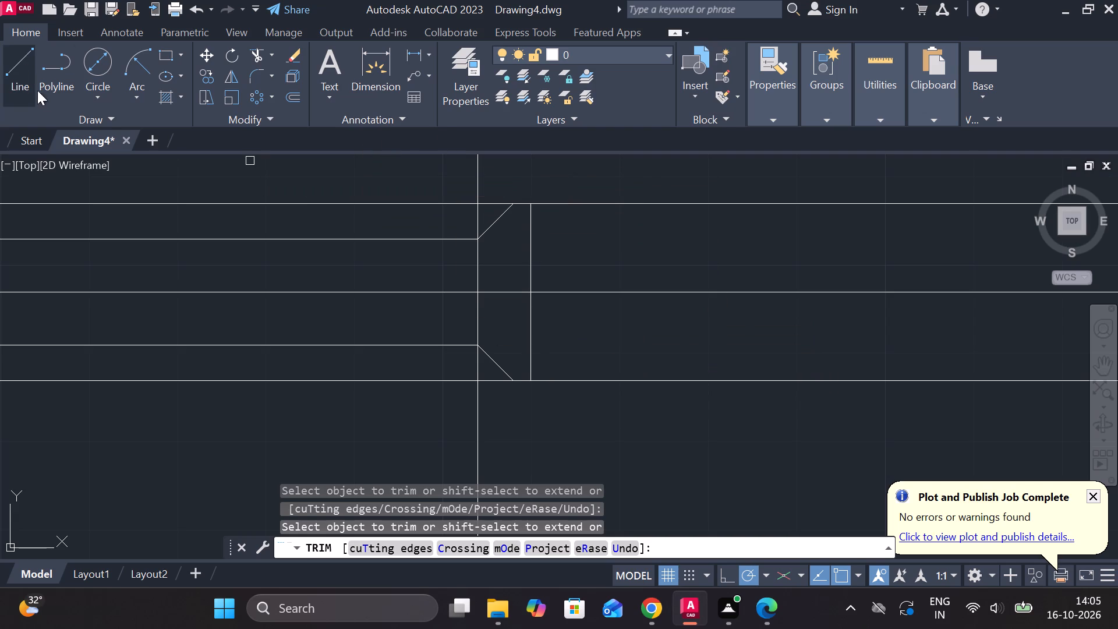
pyautogui.press('Escape')
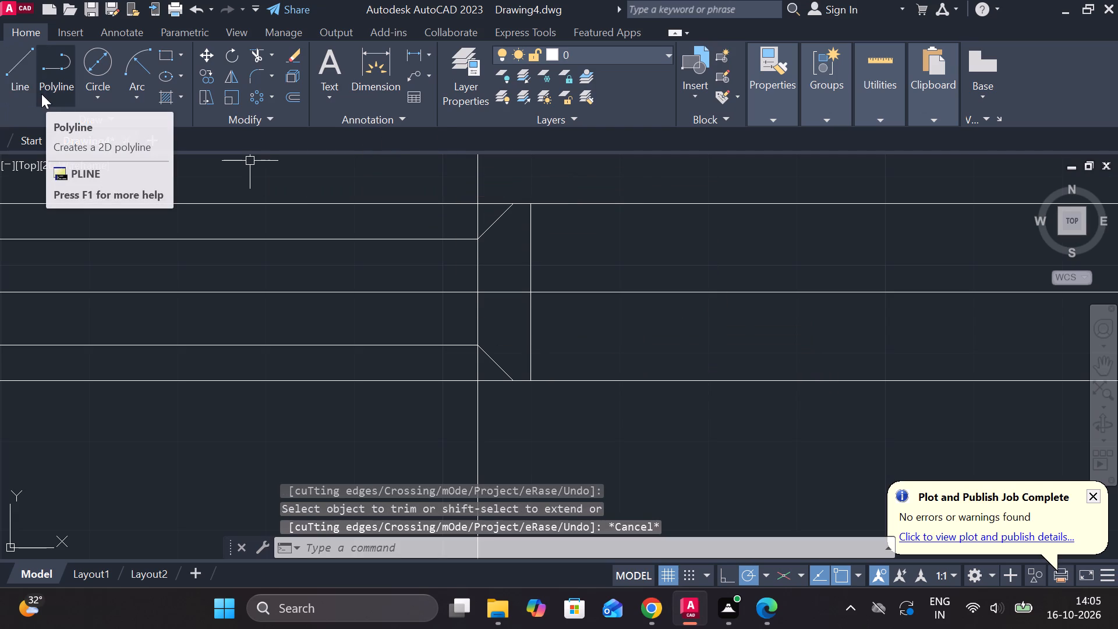
pyautogui.press('Escape')
pyautogui.press('Escape')
pyautogui.press('Escape')
pyautogui.press('Escape')
pyautogui.press('Escape')
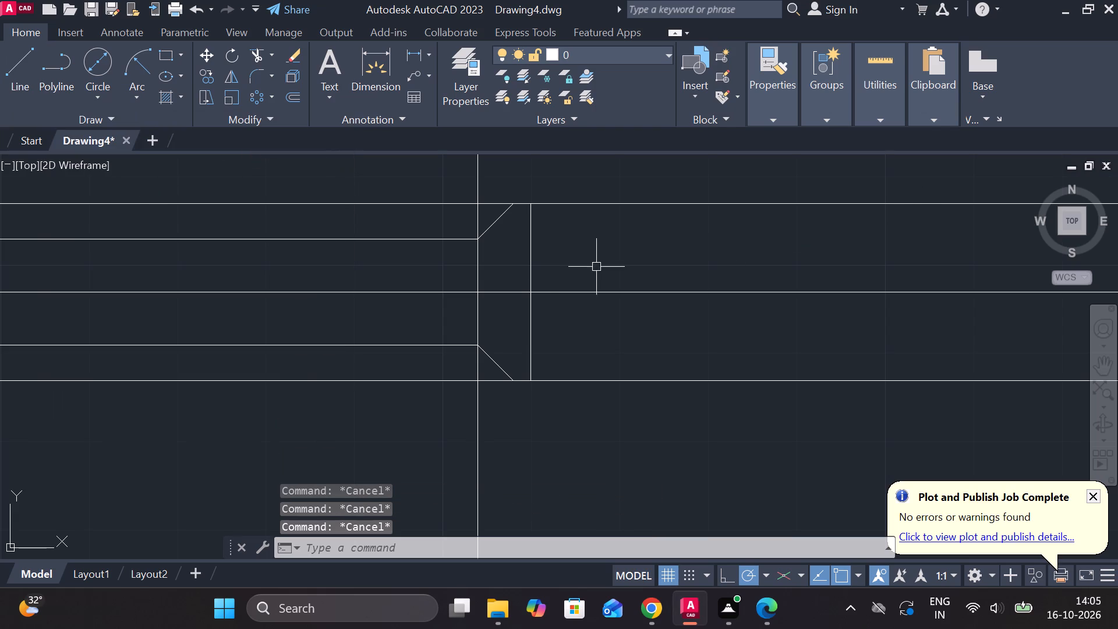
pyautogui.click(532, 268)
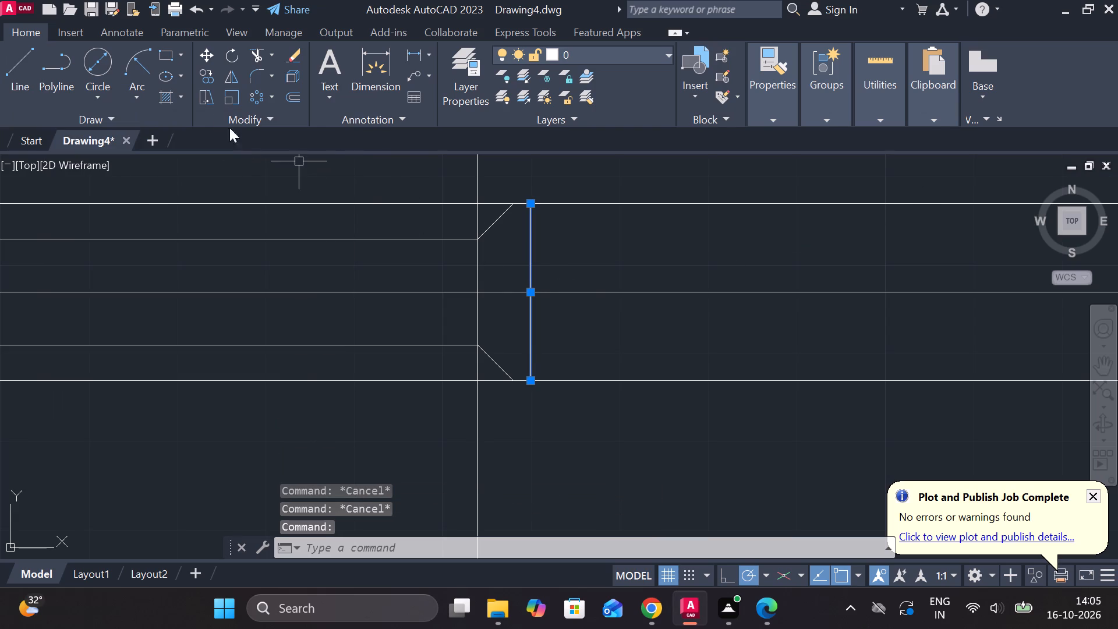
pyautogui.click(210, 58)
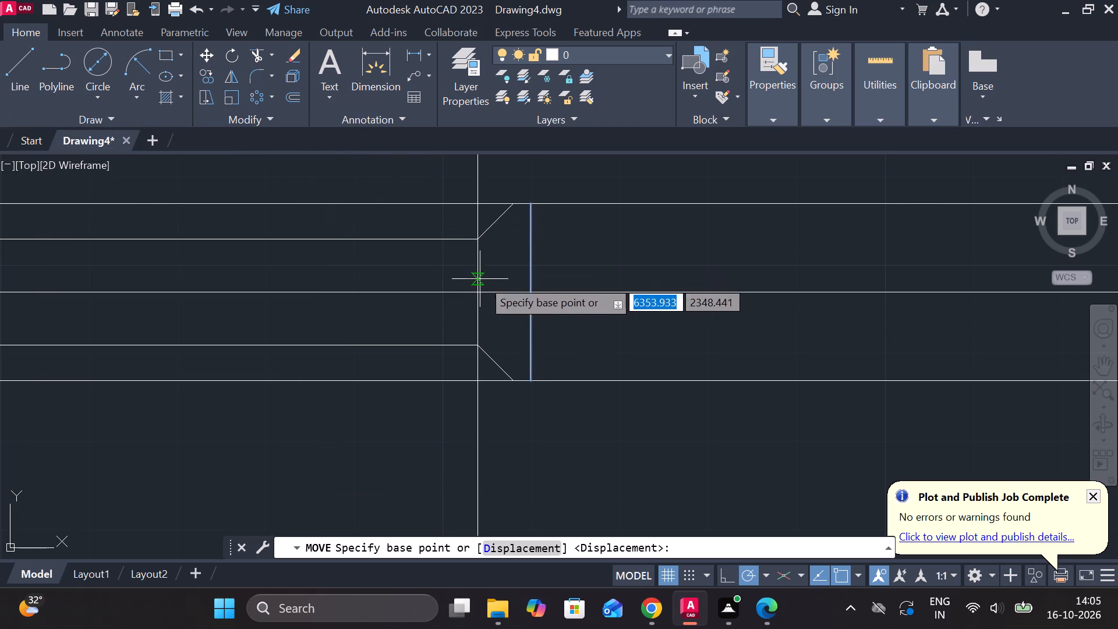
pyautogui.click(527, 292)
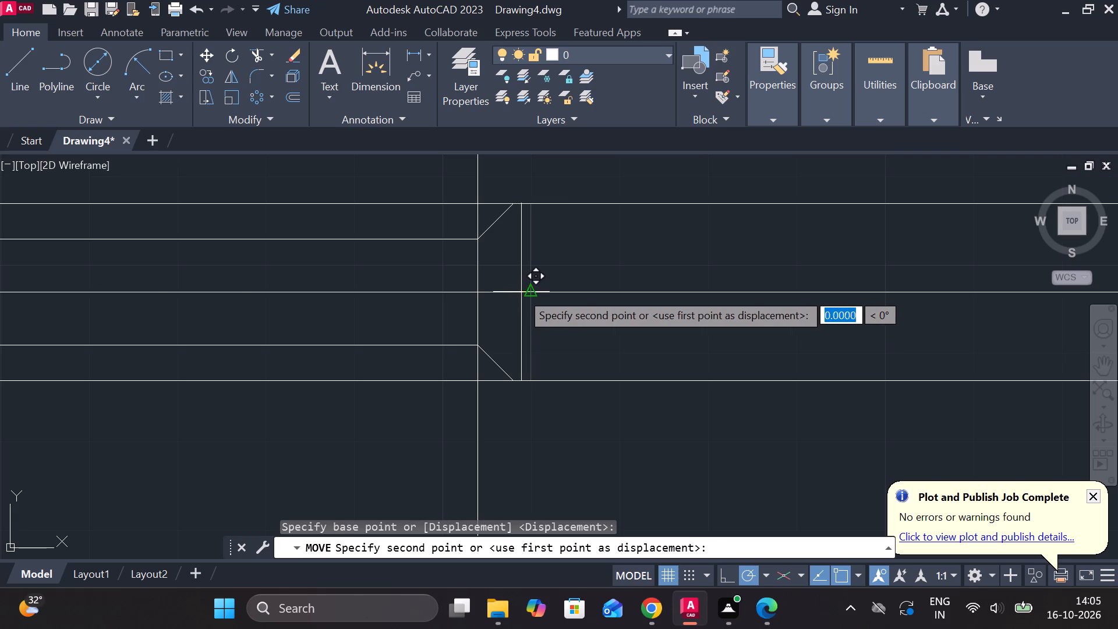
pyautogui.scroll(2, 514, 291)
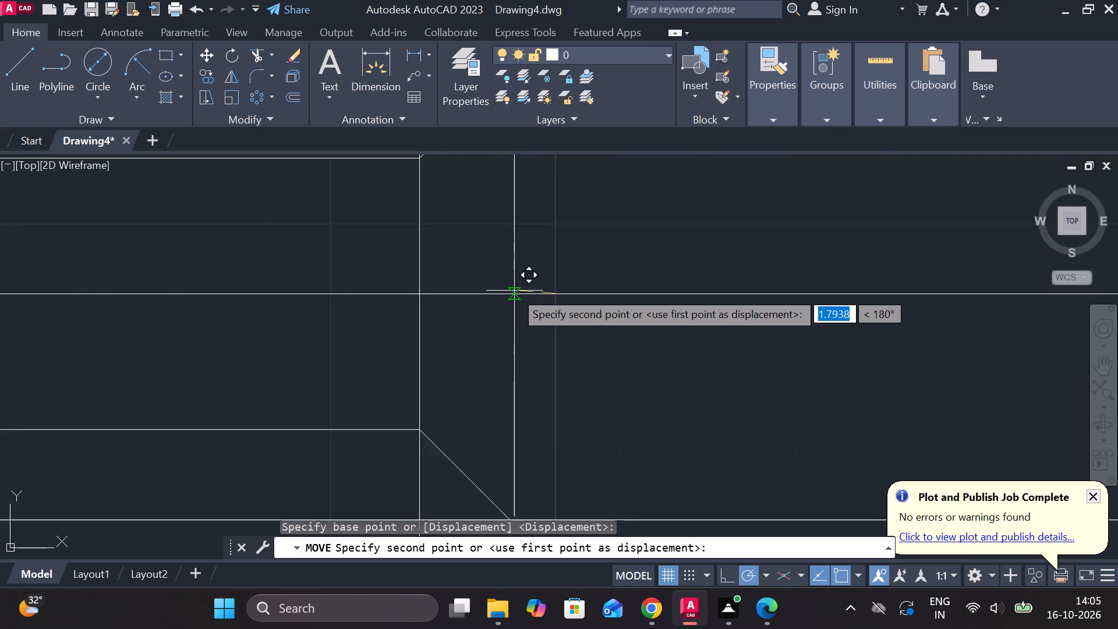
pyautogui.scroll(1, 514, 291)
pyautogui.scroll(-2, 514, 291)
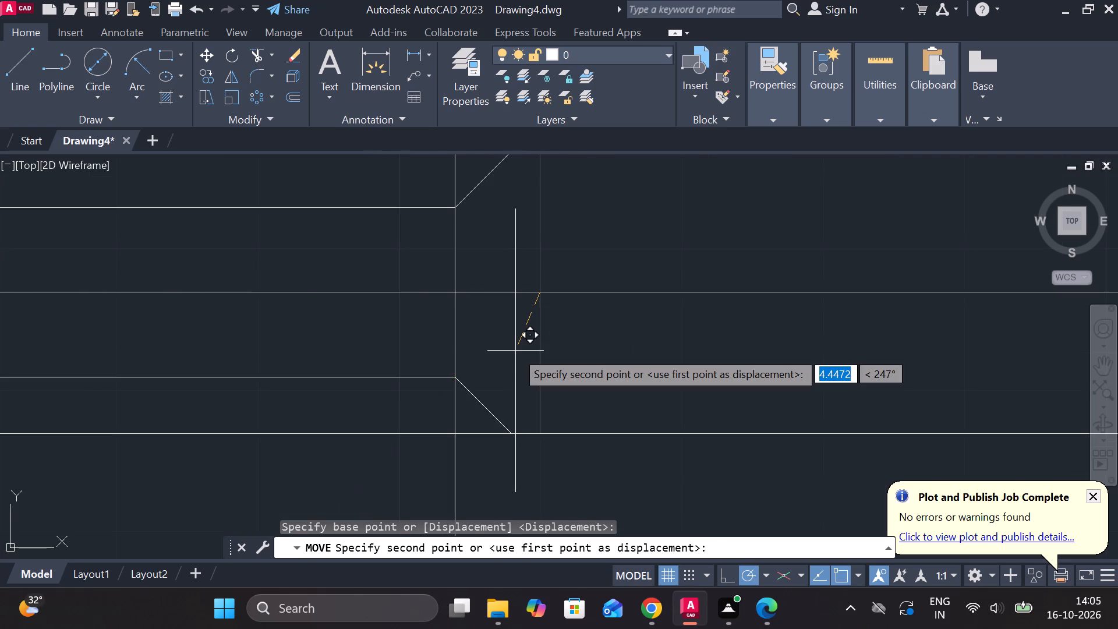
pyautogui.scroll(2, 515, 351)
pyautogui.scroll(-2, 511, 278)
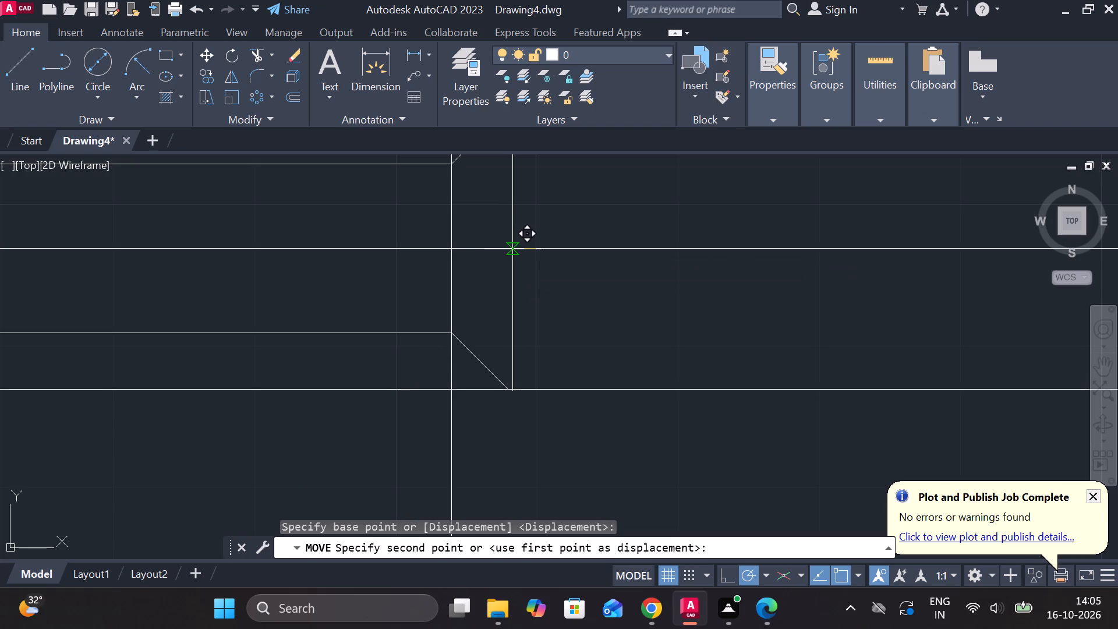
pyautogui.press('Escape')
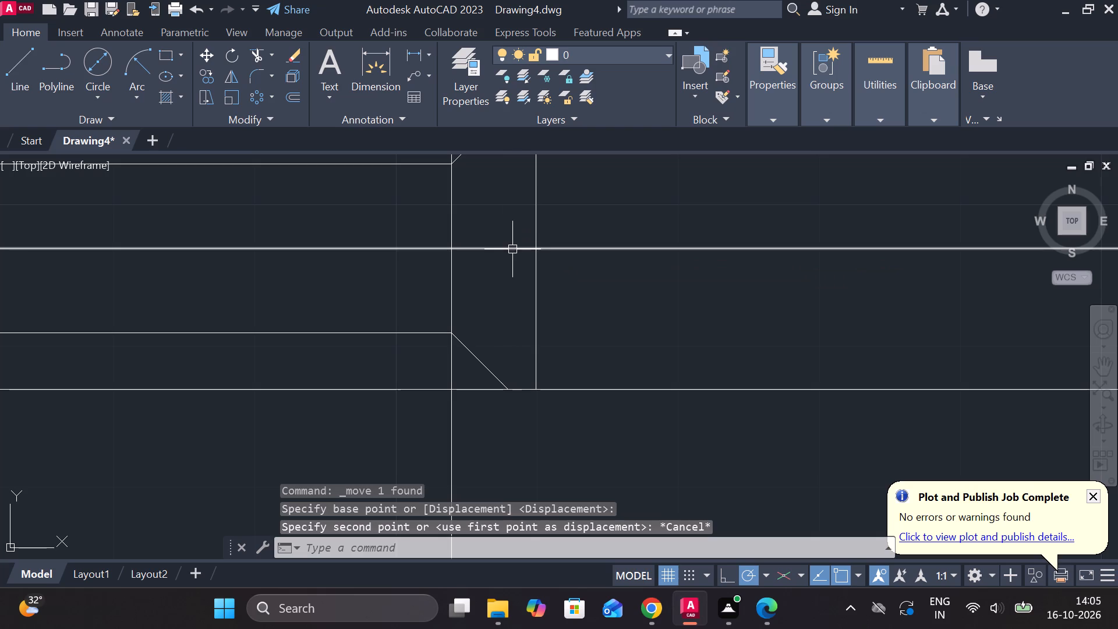
# Delete the short third vertical line beside the chamfer ends.
pyautogui.click(539, 190)
pyautogui.press('Delete')
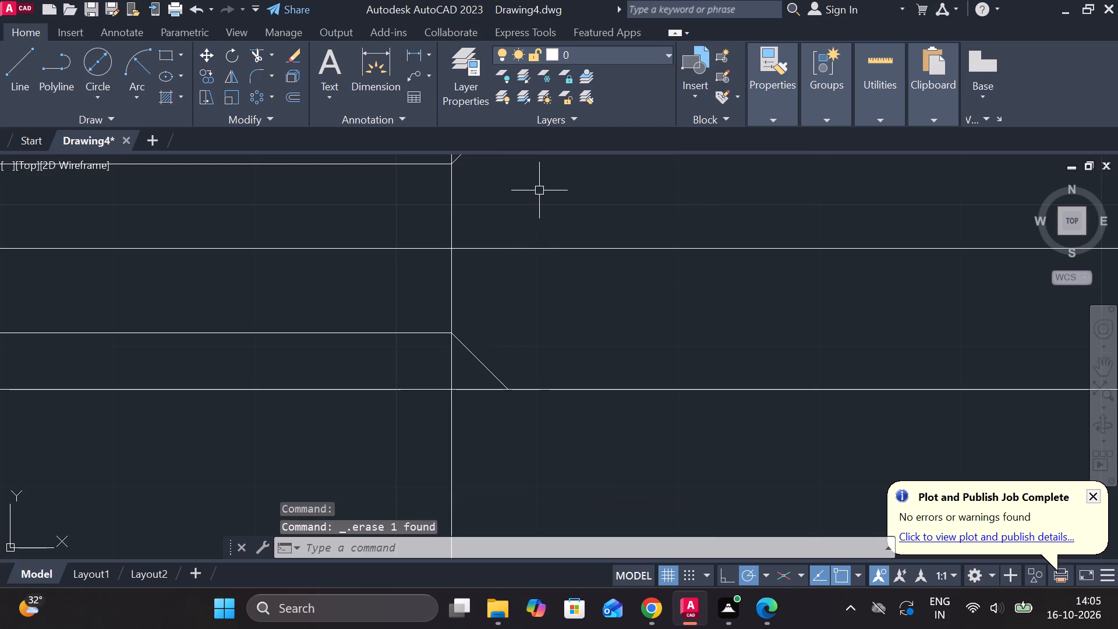
# Draw a 20-long vertical line joining the outer ends of the upper and lower chamfer lines.
pyautogui.click(23, 87)
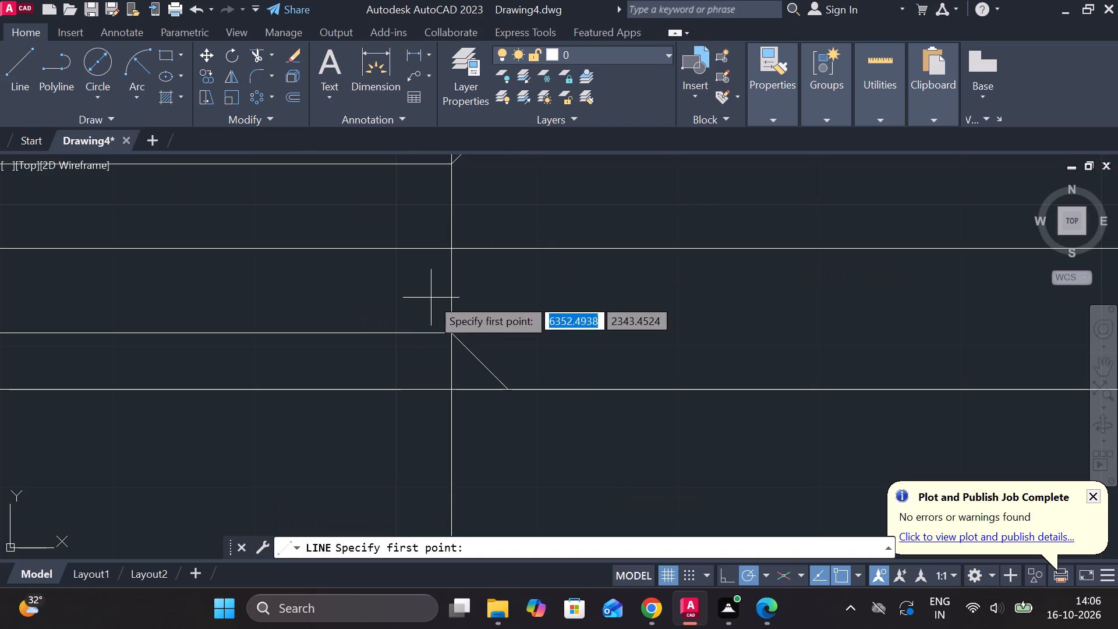
pyautogui.scroll(2, 483, 249)
pyautogui.scroll(-4, 479, 260)
pyautogui.scroll(2, 499, 218)
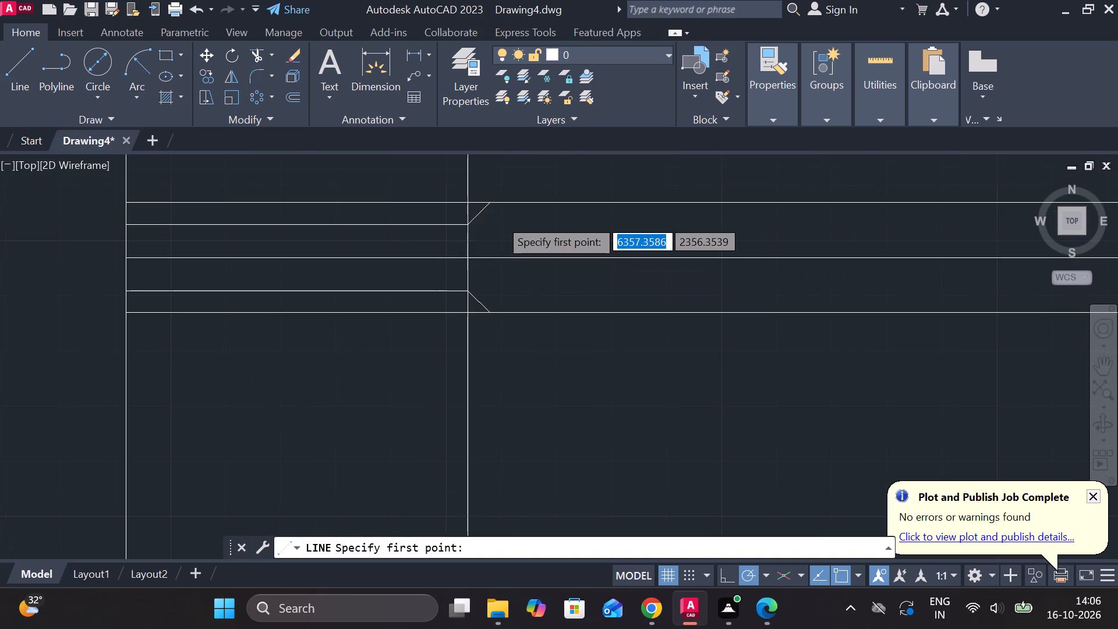
pyautogui.scroll(2, 499, 218)
pyautogui.scroll(-2, 473, 199)
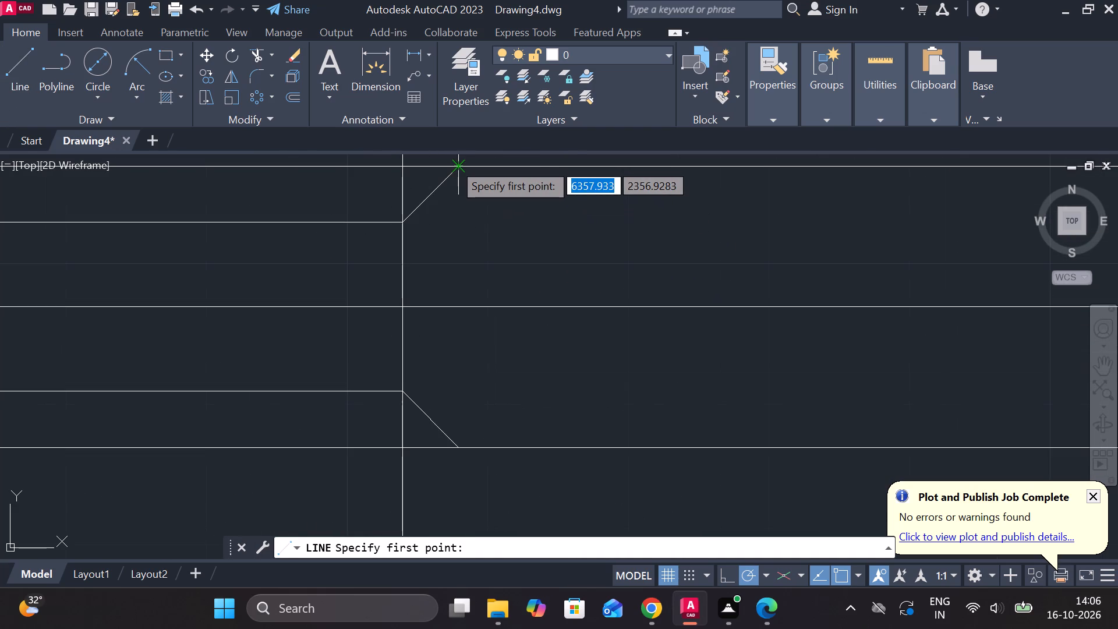
pyautogui.click(453, 162)
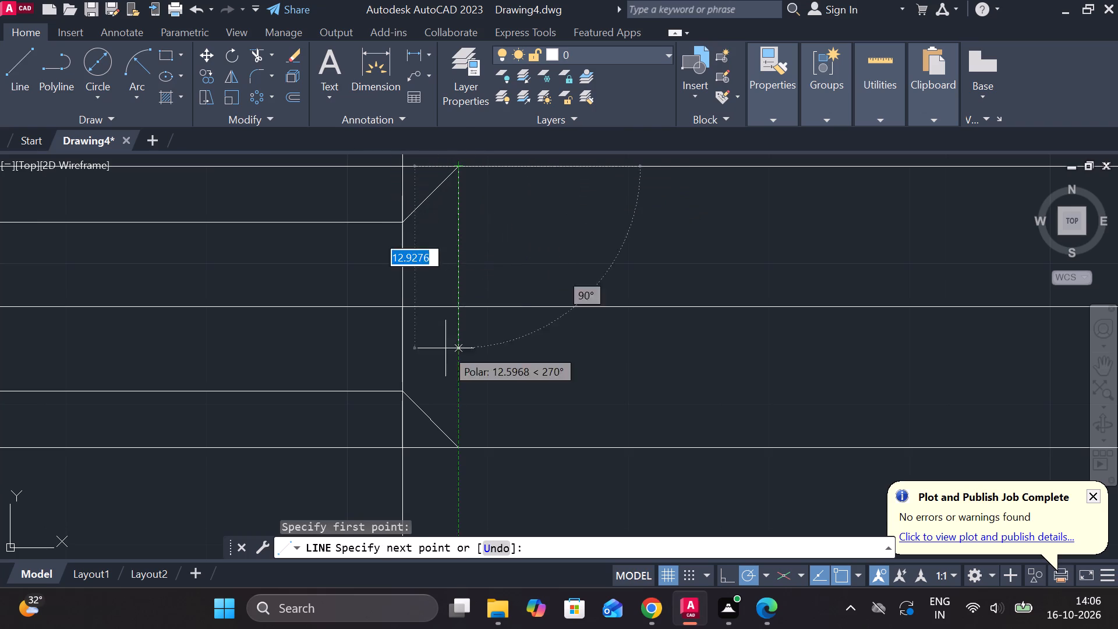
pyautogui.click(458, 447)
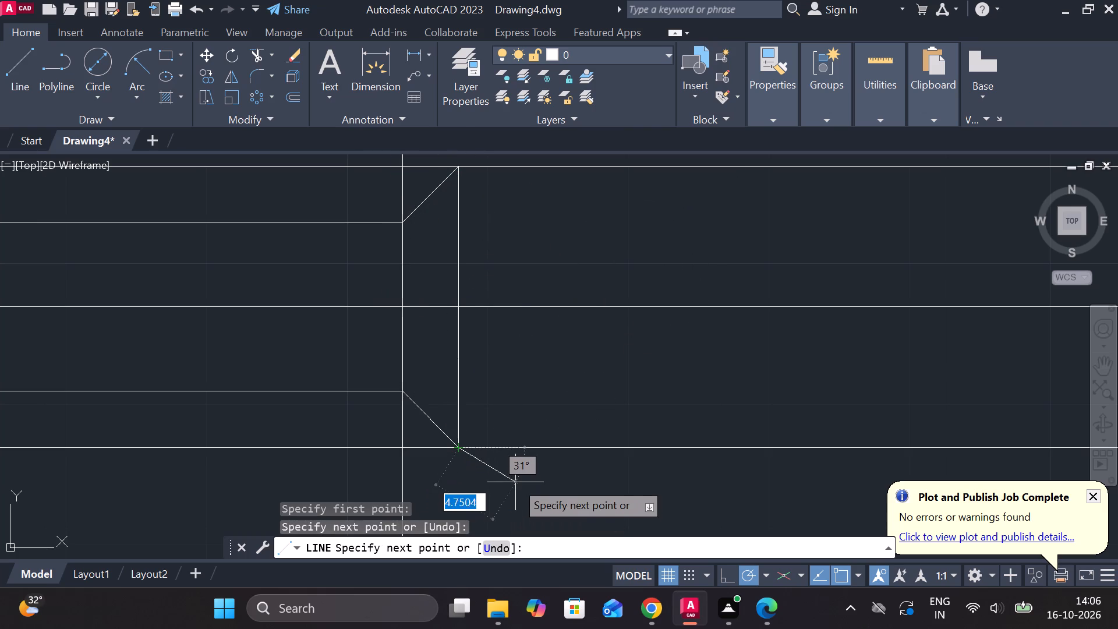
pyautogui.press('Escape')
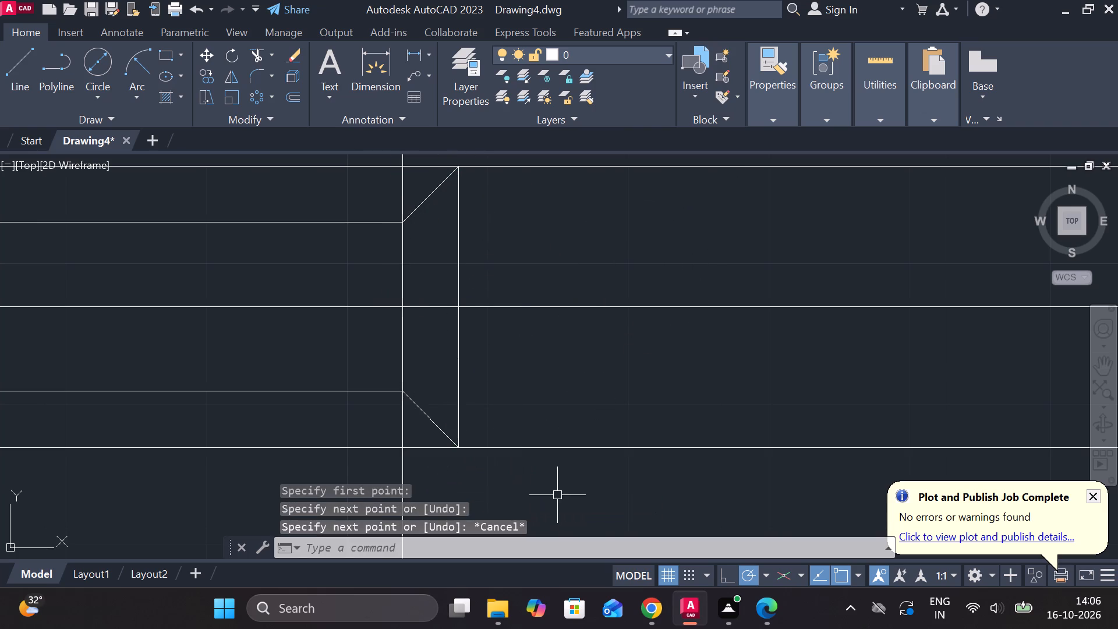
# Trim the two long vertical construction lines where they extend above and below the part's outline.
pyautogui.scroll(-2, 565, 500)
pyautogui.scroll(-1, 710, 432)
pyautogui.scroll(-1, 765, 473)
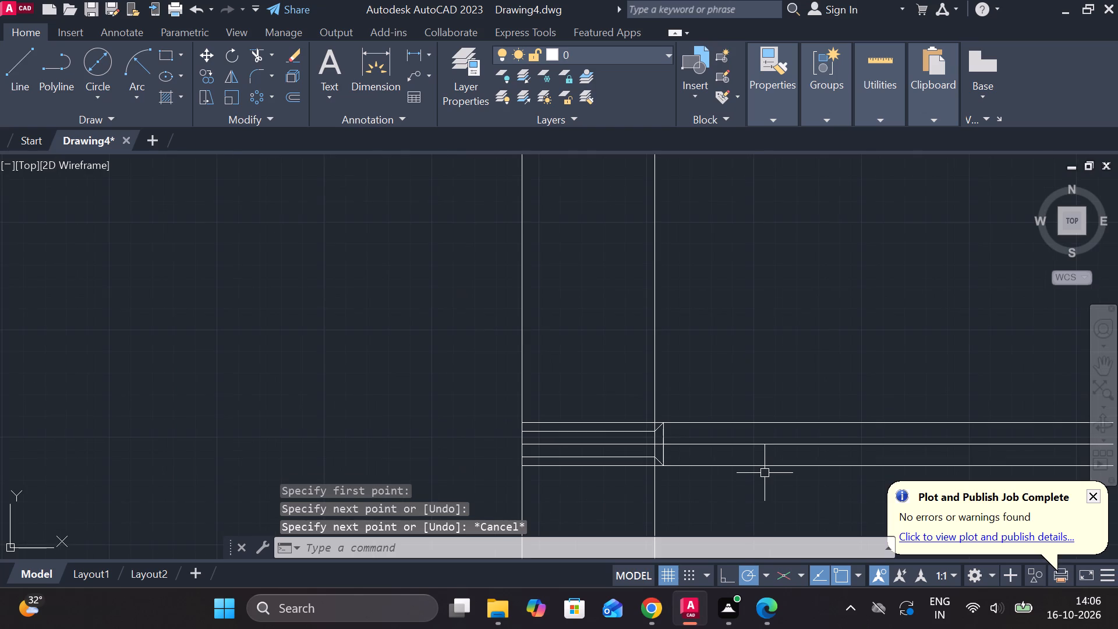
pyautogui.scroll(-1, 765, 473)
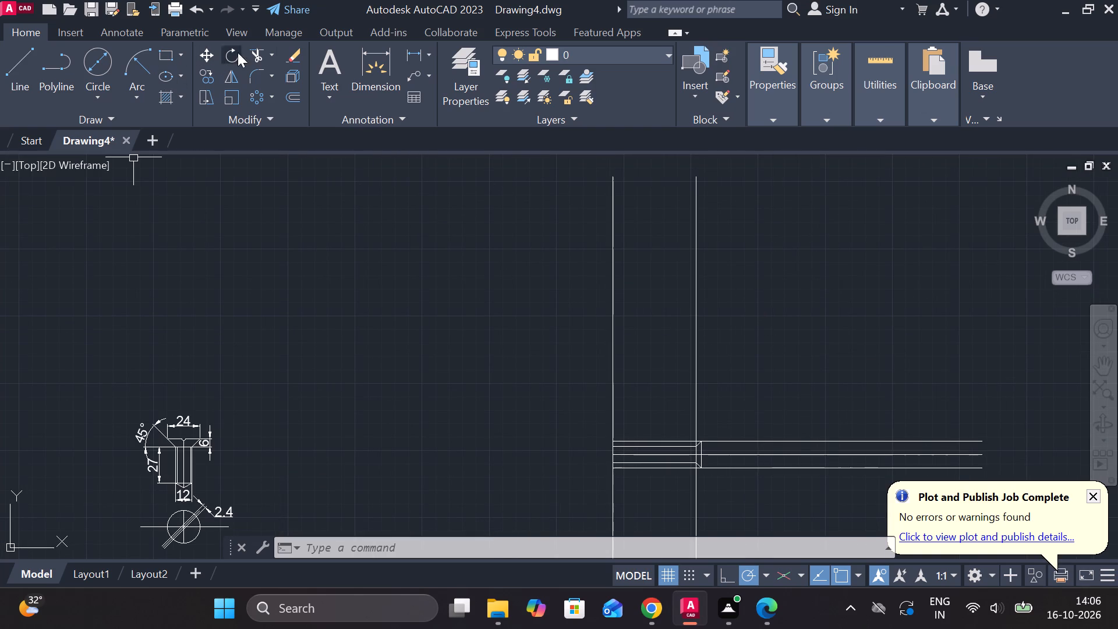
pyautogui.click(259, 52)
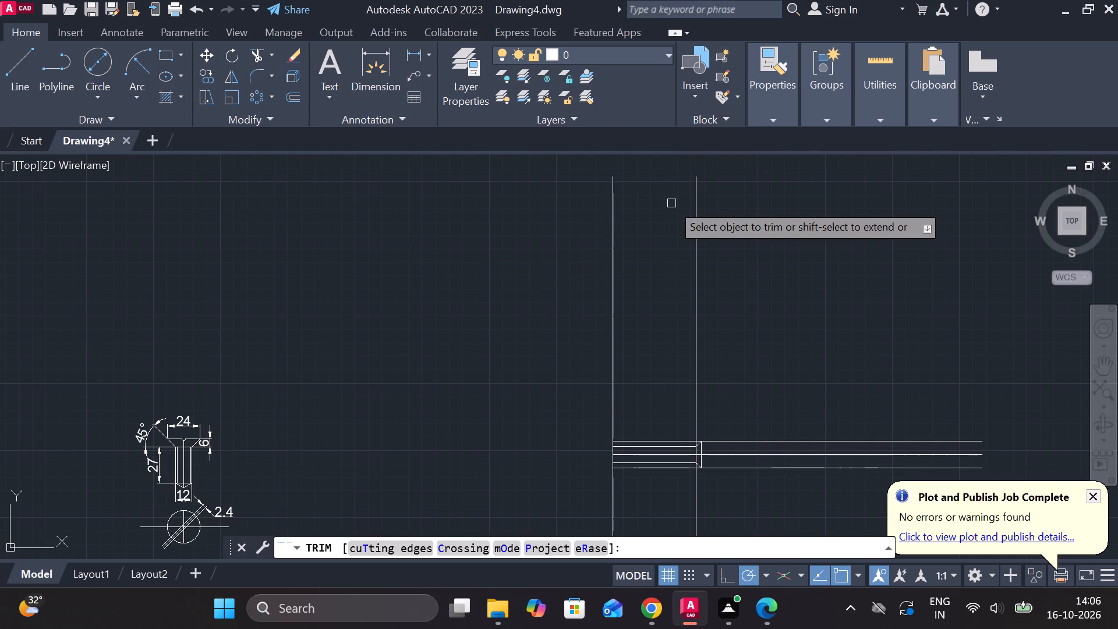
pyautogui.click(696, 204)
pyautogui.click(610, 243)
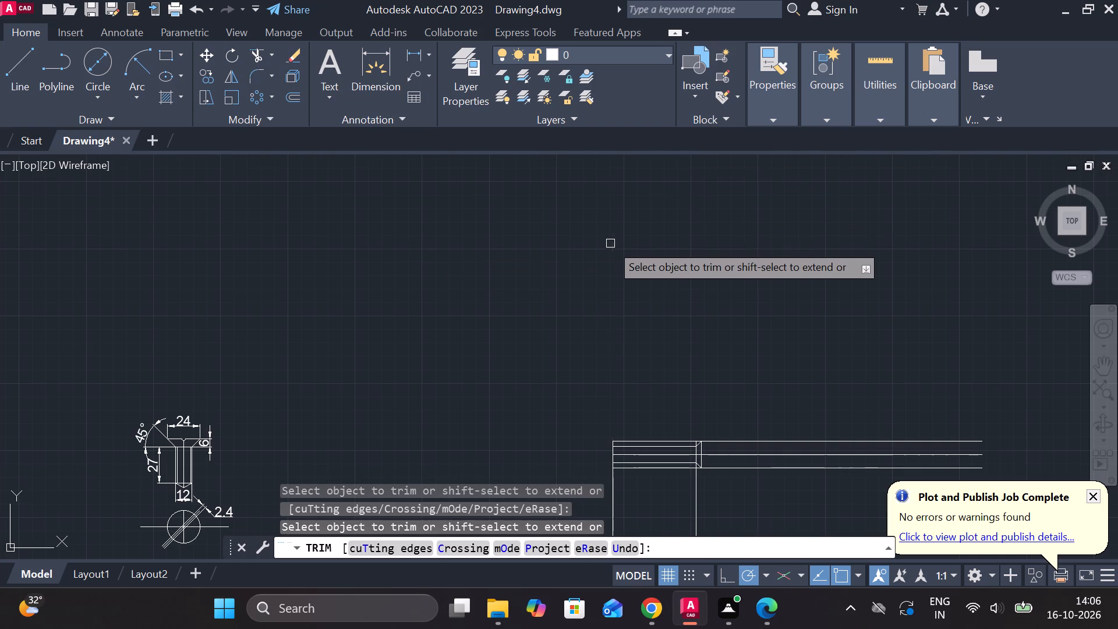
pyautogui.click(615, 501)
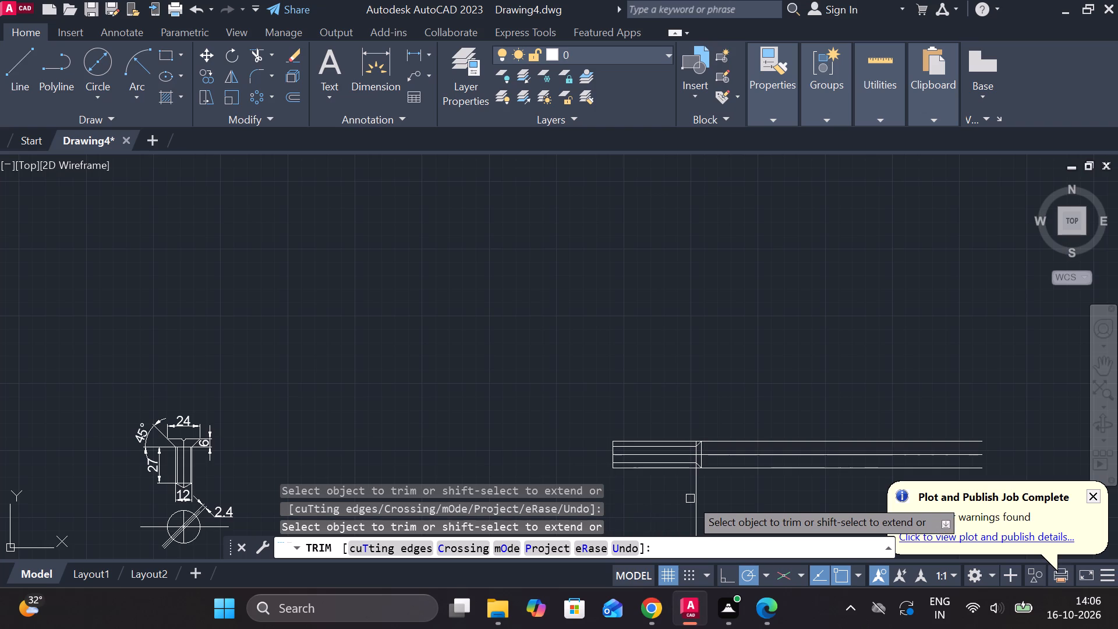
pyautogui.click(695, 499)
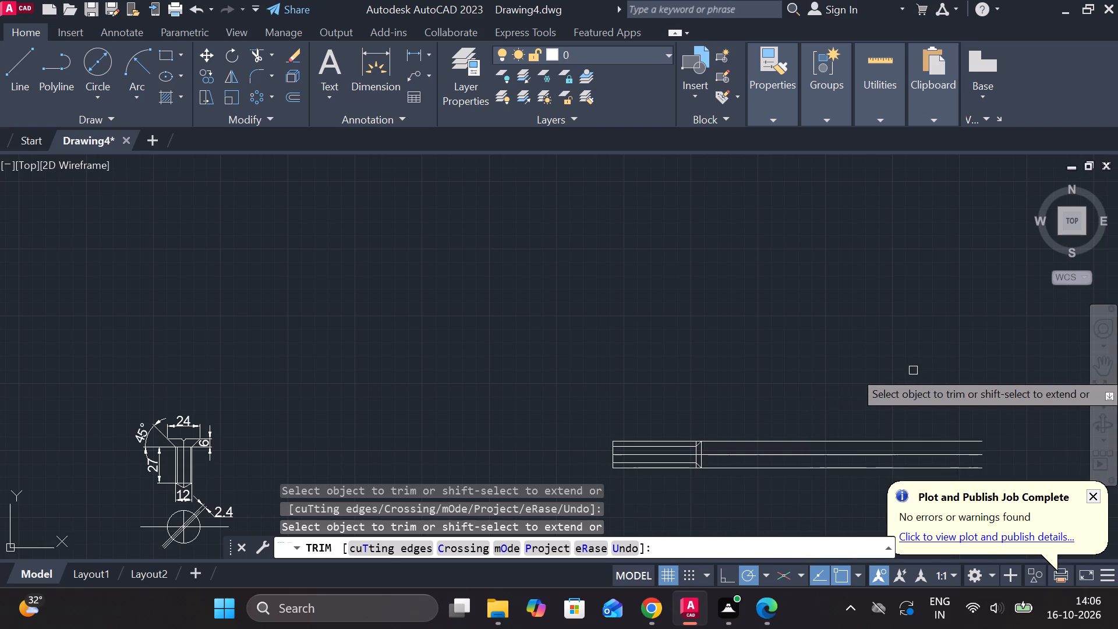
pyautogui.press('Escape')
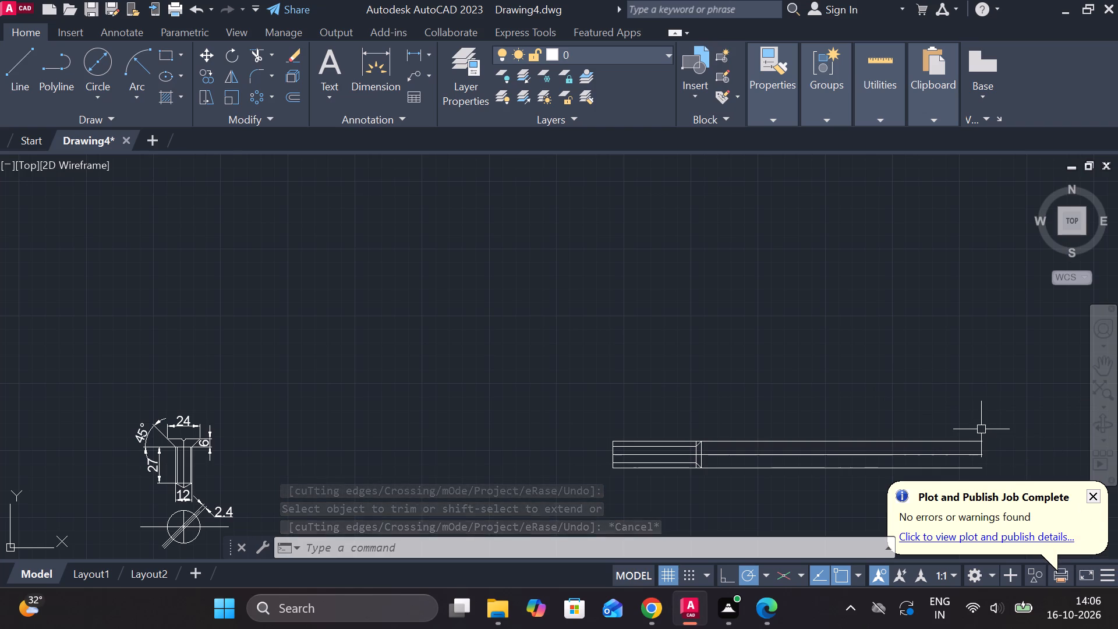
# Close the open far end of the part with a 20-long vertical line between the ends of the outer horizontal lines.
pyautogui.click(35, 61)
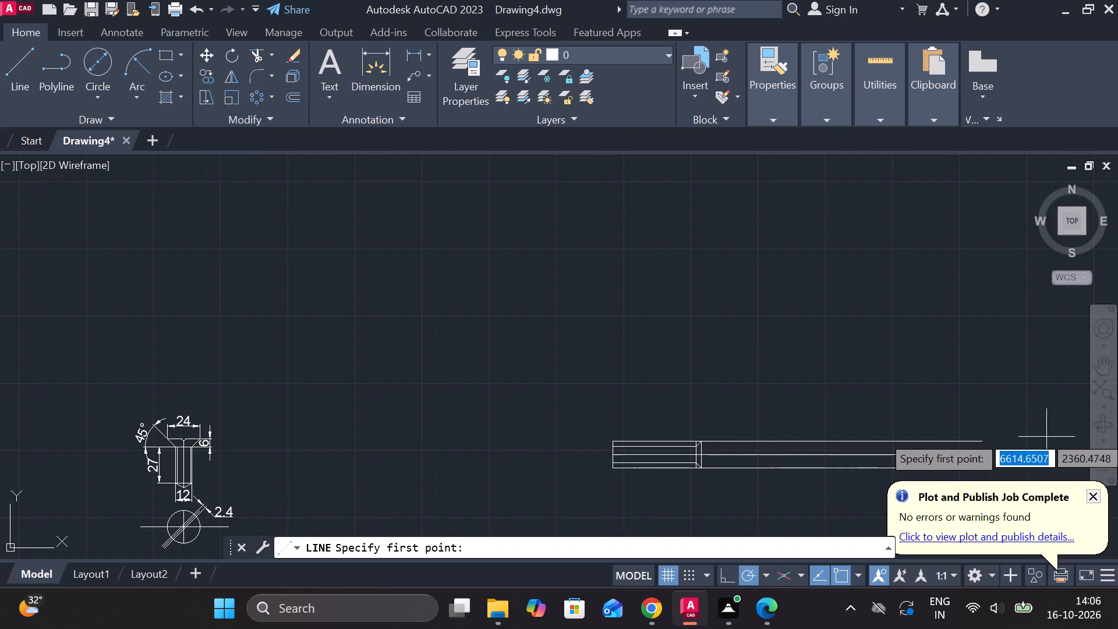
pyautogui.scroll(2, 1018, 436)
pyautogui.scroll(-2, 1018, 437)
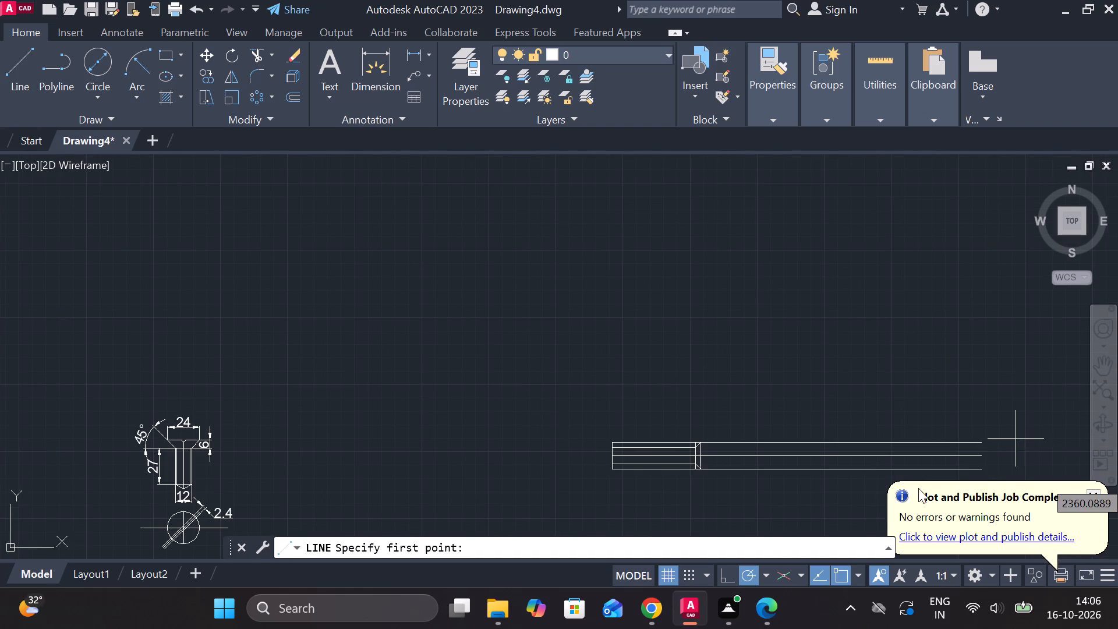
pyautogui.scroll(-2, 726, 504)
pyautogui.scroll(3, 778, 506)
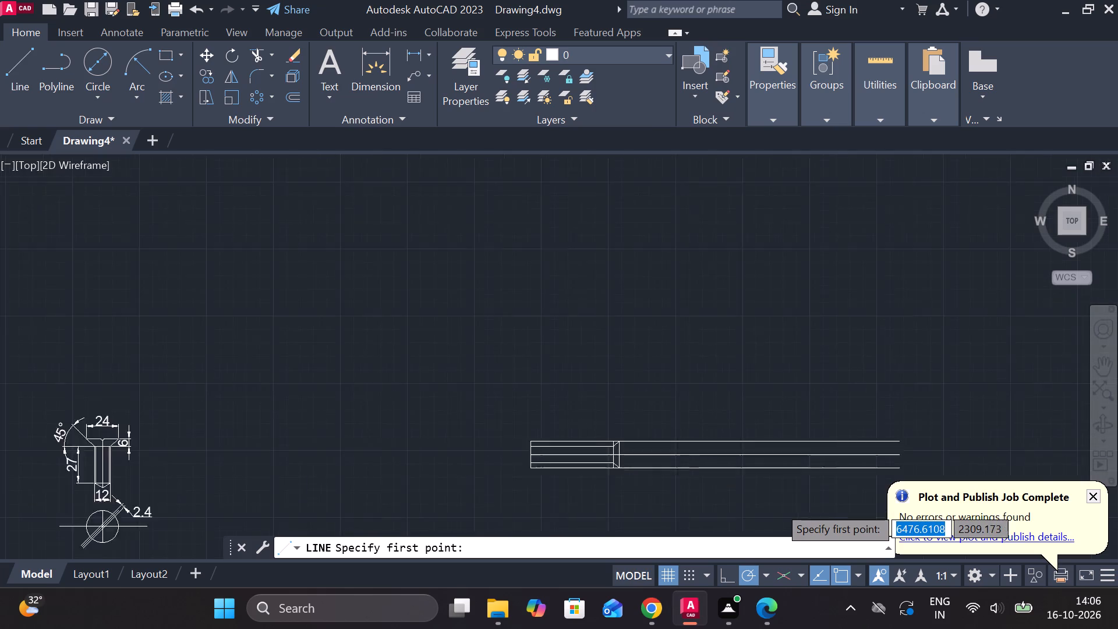
pyautogui.doubleClick(966, 407)
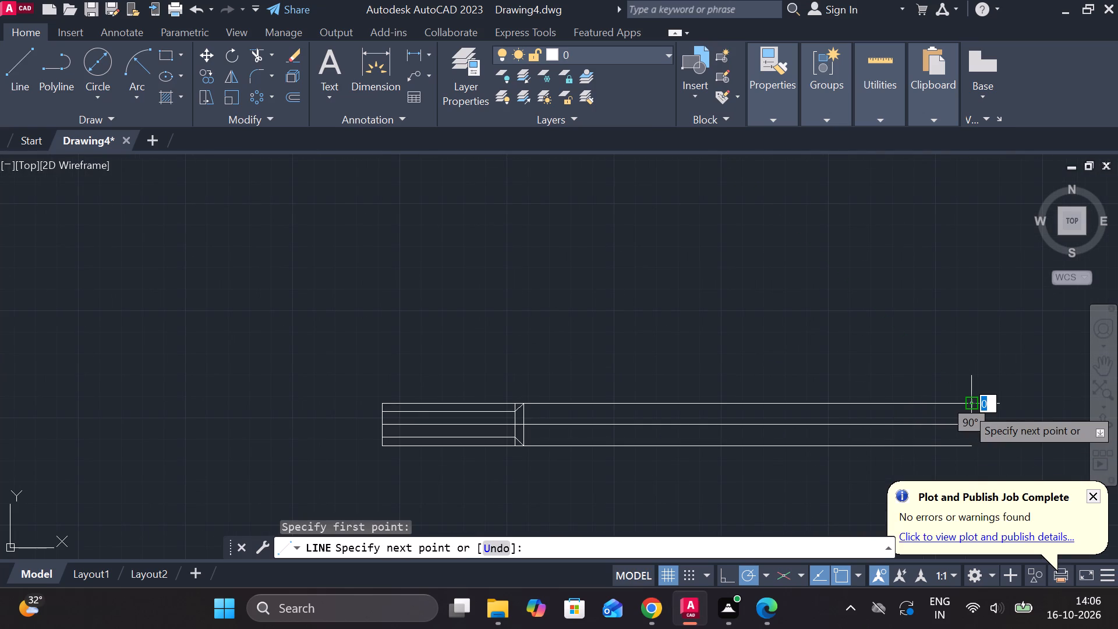
pyautogui.click(971, 442)
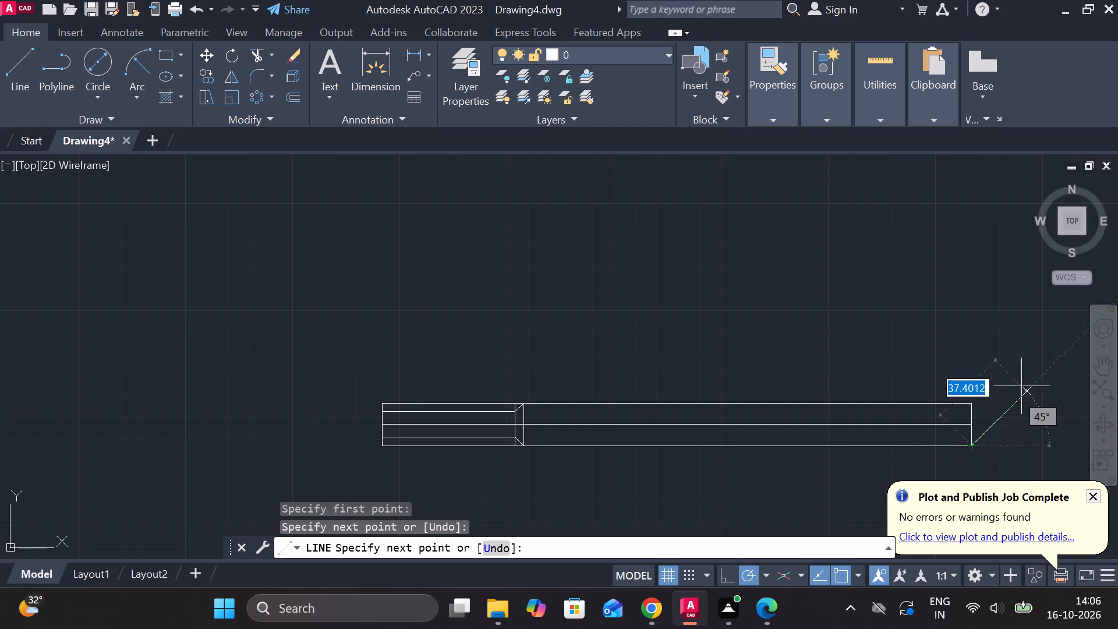
pyautogui.press('Escape')
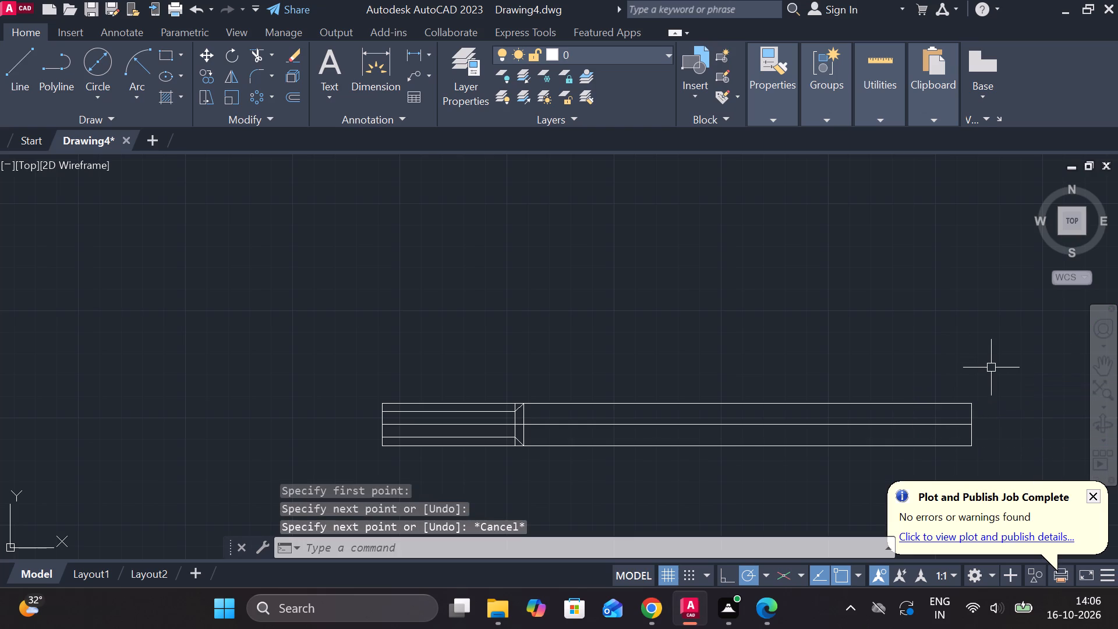
# Draw a radius 20 start-end-radius arc bulging outward across the part's far end, from its lower to its upper corner.
pyautogui.click(137, 92)
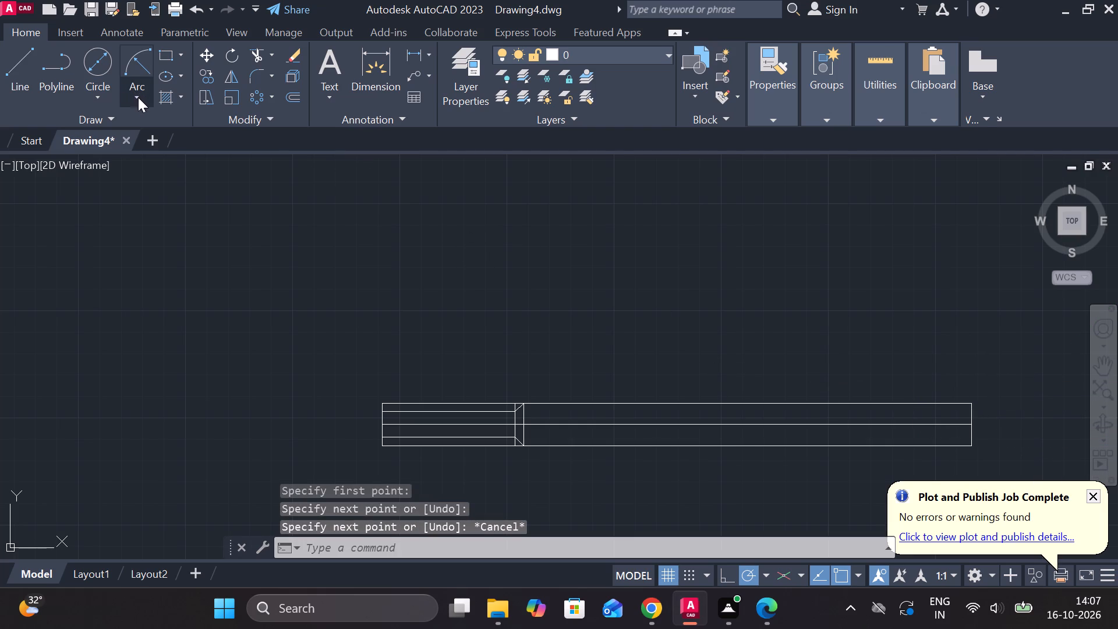
pyautogui.click(196, 355)
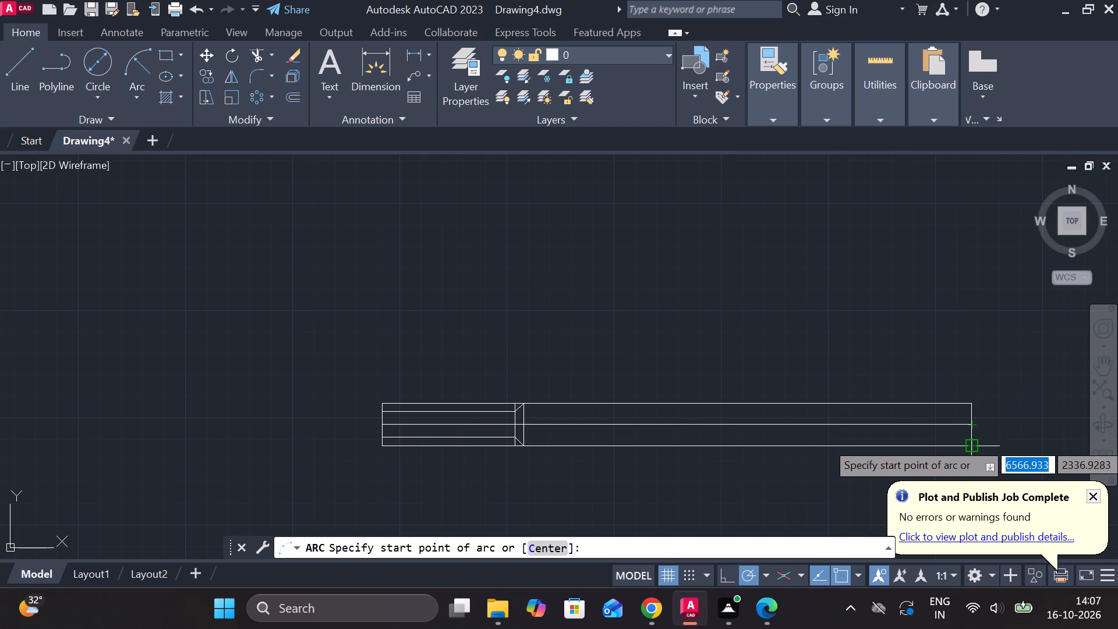
pyautogui.click(975, 441)
pyautogui.click(975, 407)
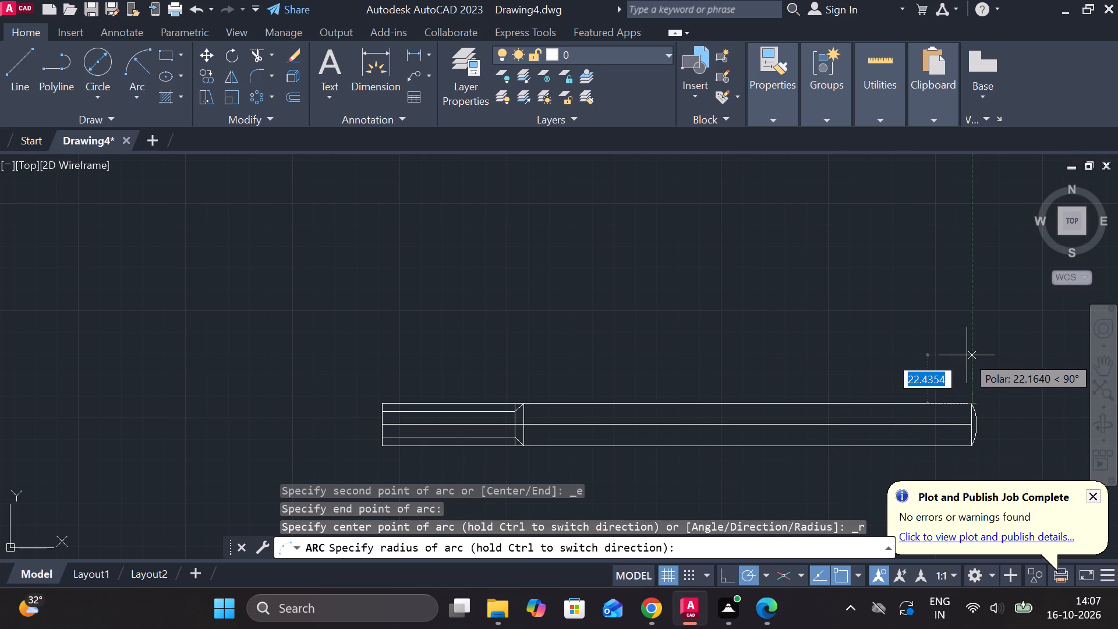
pyautogui.press('2')
pyautogui.press('0')
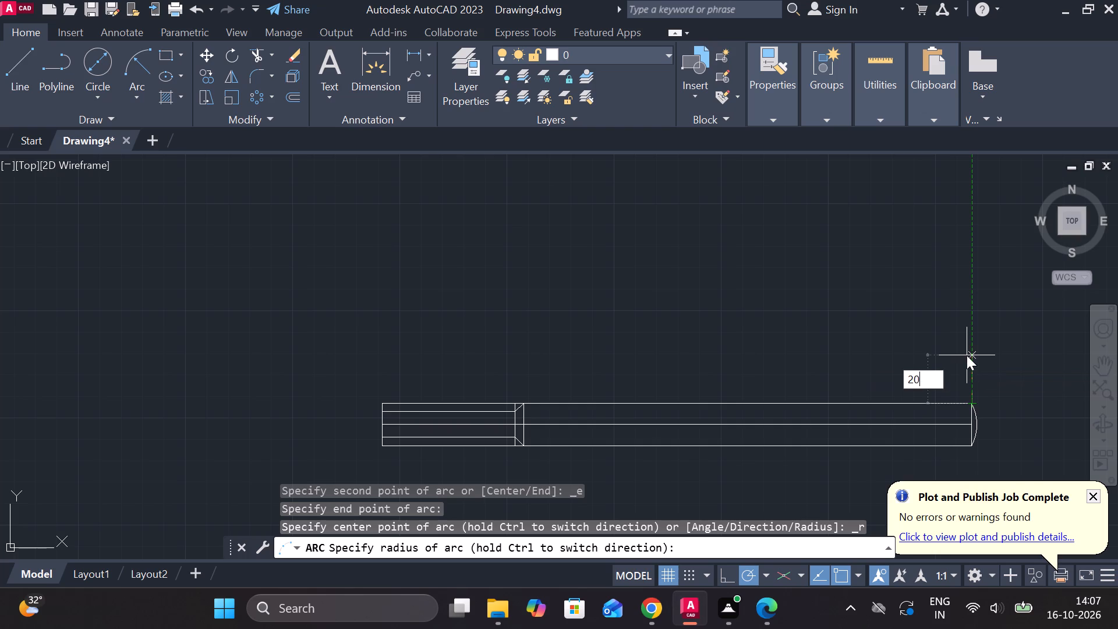
pyautogui.press('Return')
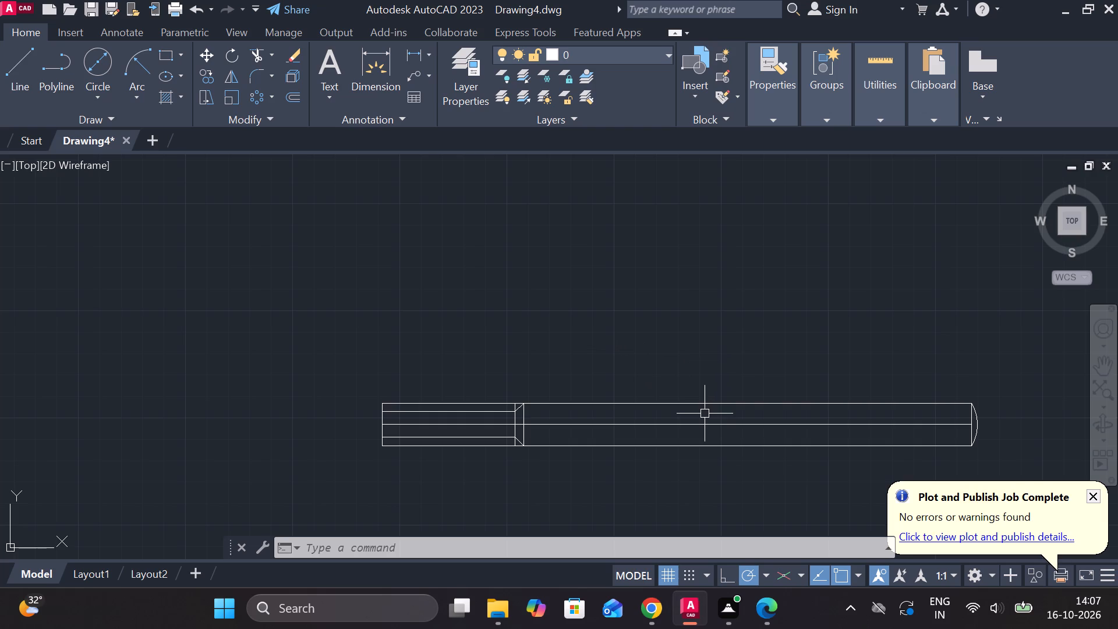
# Draw a radius 10 arc bulging toward the stepped end, from the upper outline's midpoint down to the centre line.
pyautogui.click(134, 97)
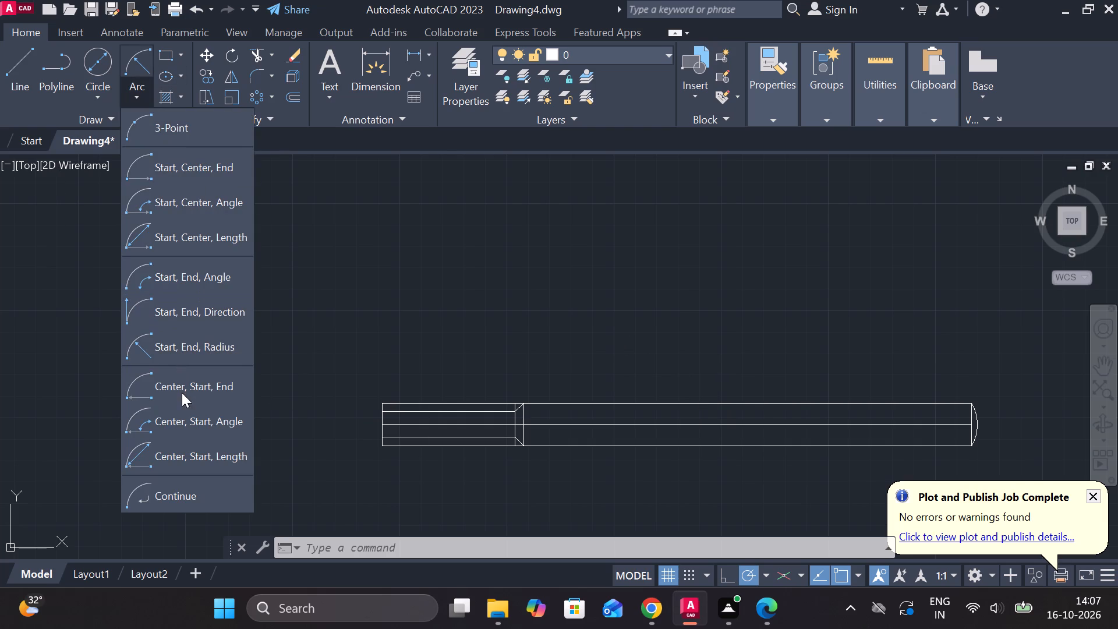
pyautogui.click(196, 356)
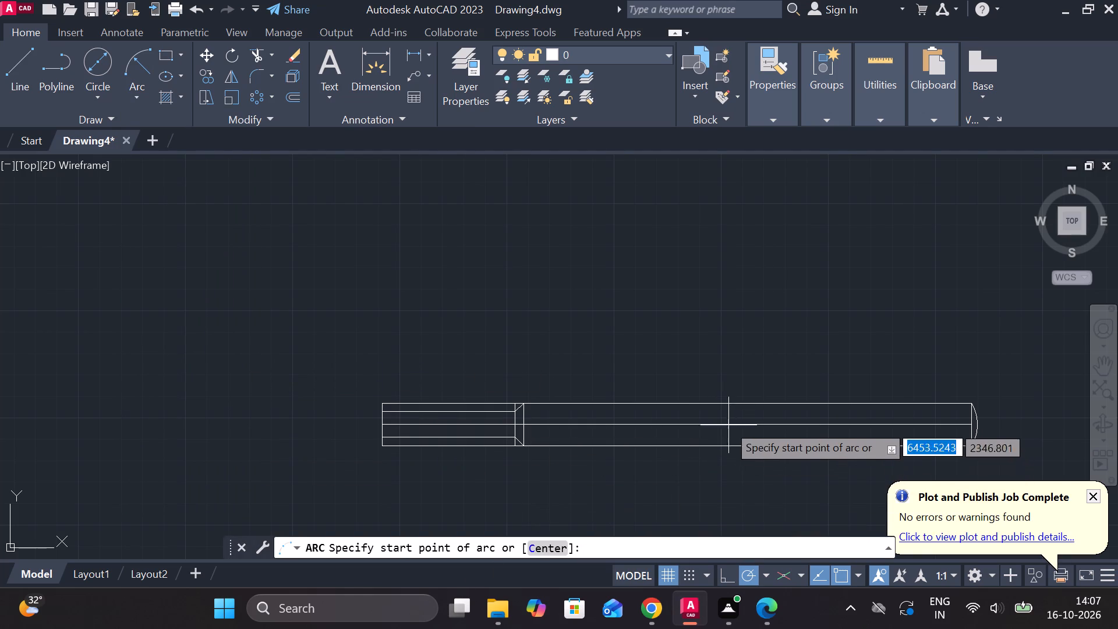
pyautogui.click(676, 401)
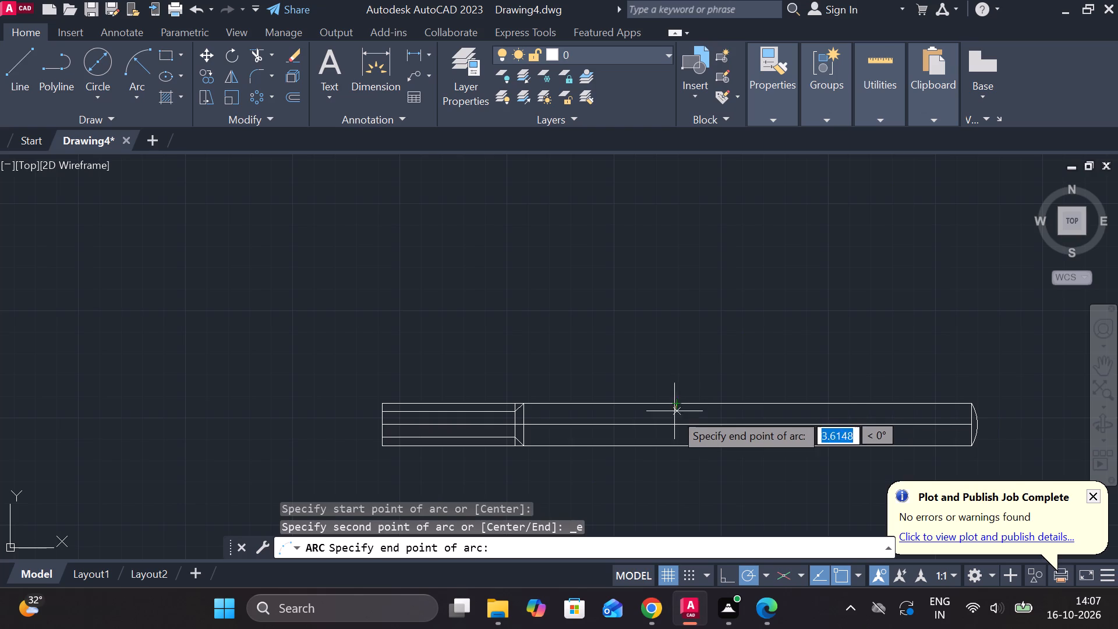
pyautogui.click(678, 424)
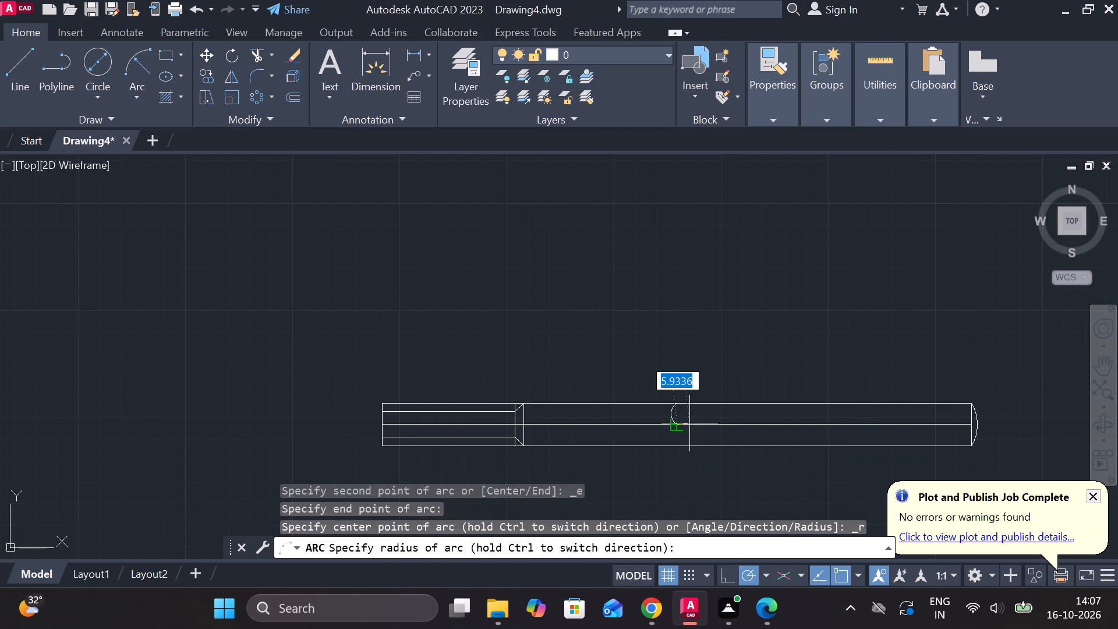
pyautogui.press('1')
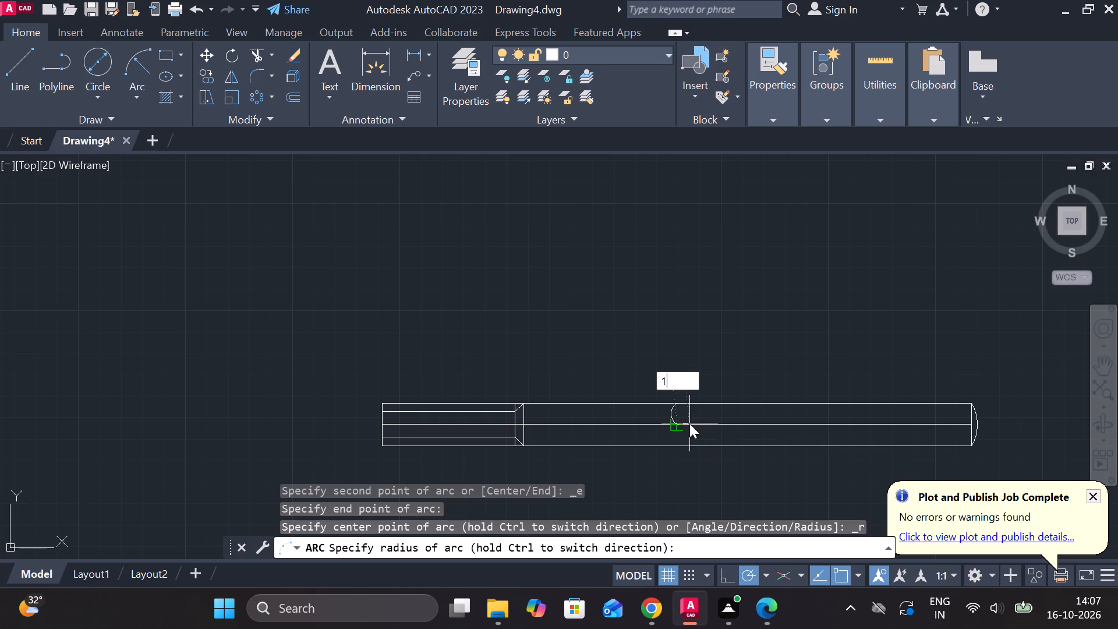
pyautogui.press('0')
pyautogui.press('Return')
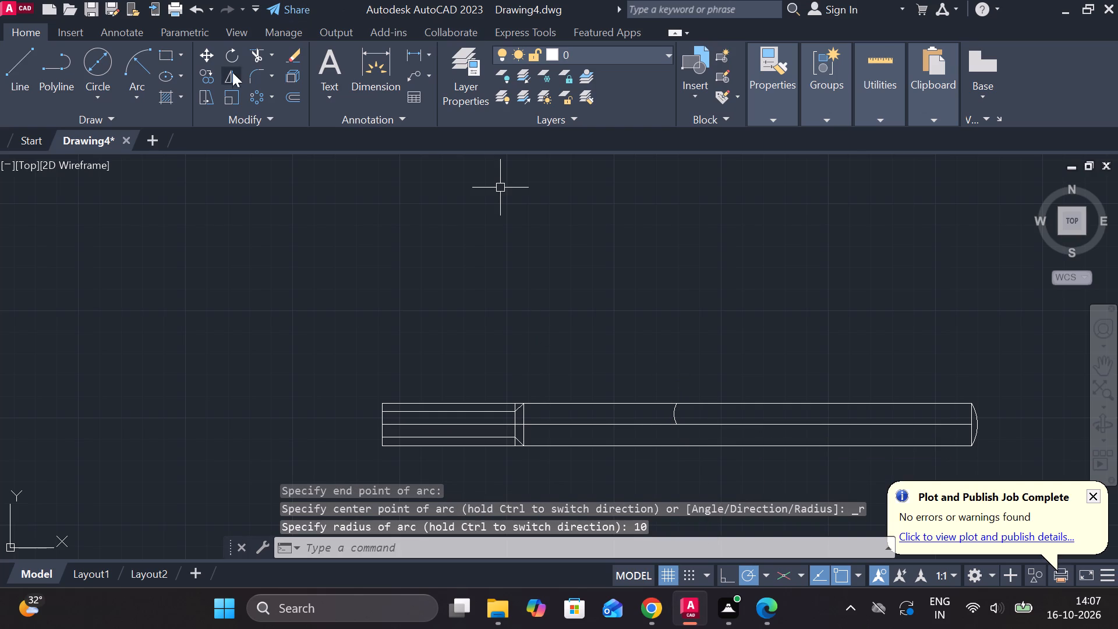
# Draw an opposing radius 10 arc between the same two endpoints, closing a lens shape above the centre line.
pyautogui.click(138, 70)
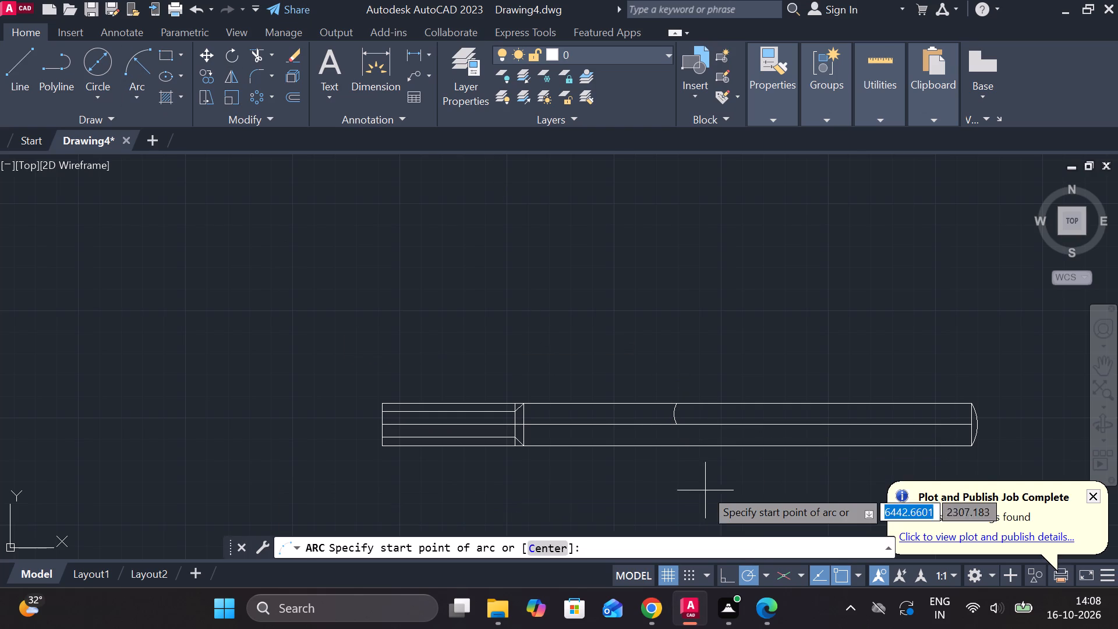
pyautogui.scroll(3, 695, 449)
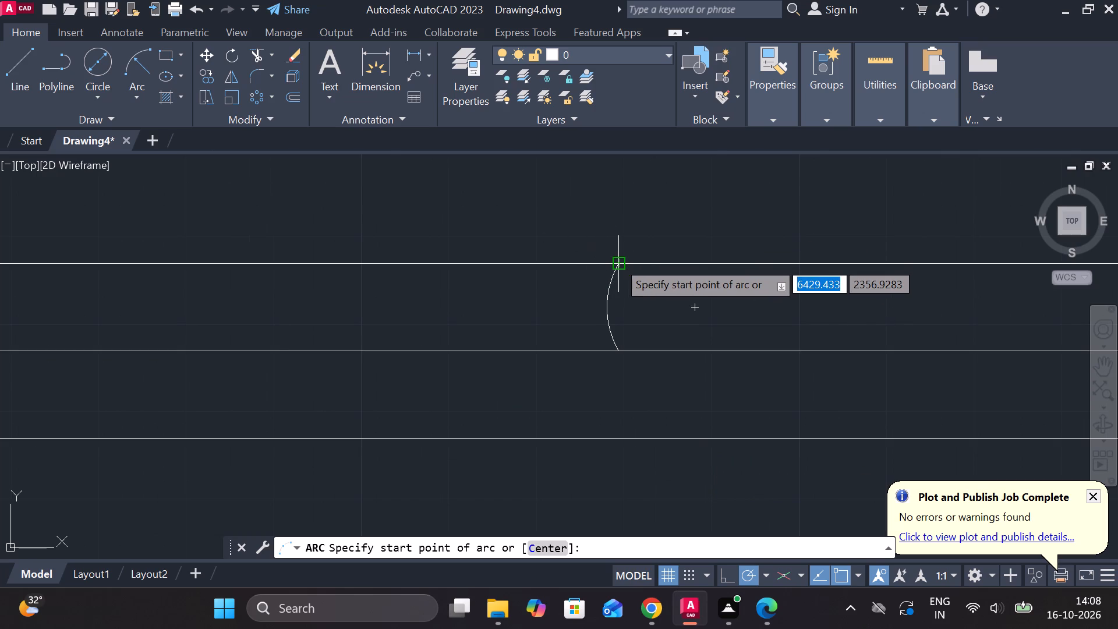
pyautogui.click(622, 352)
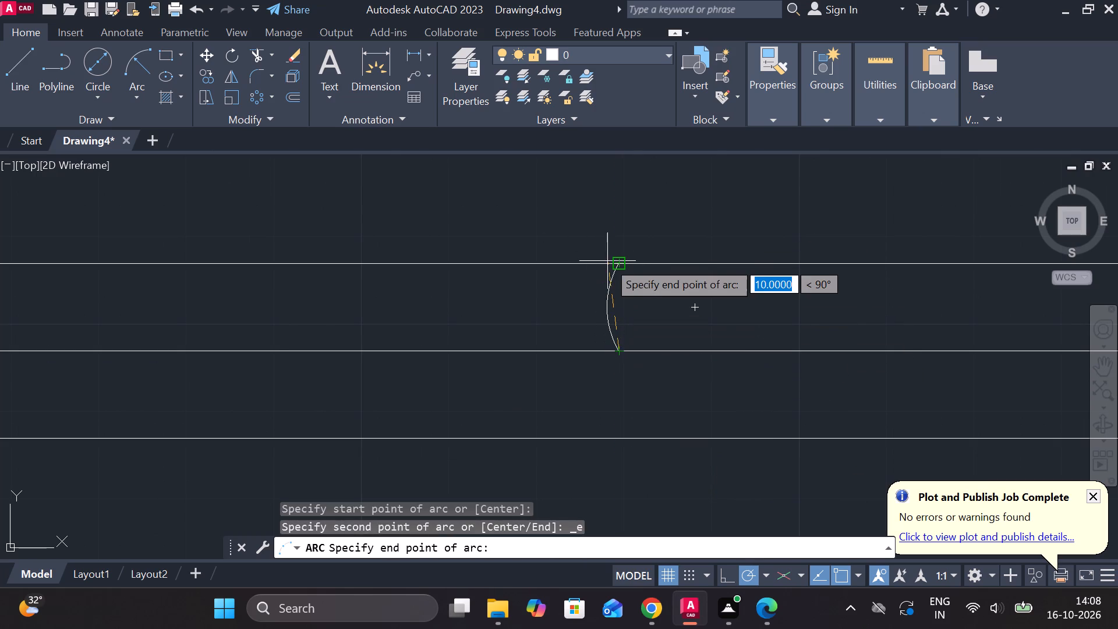
pyautogui.click(615, 266)
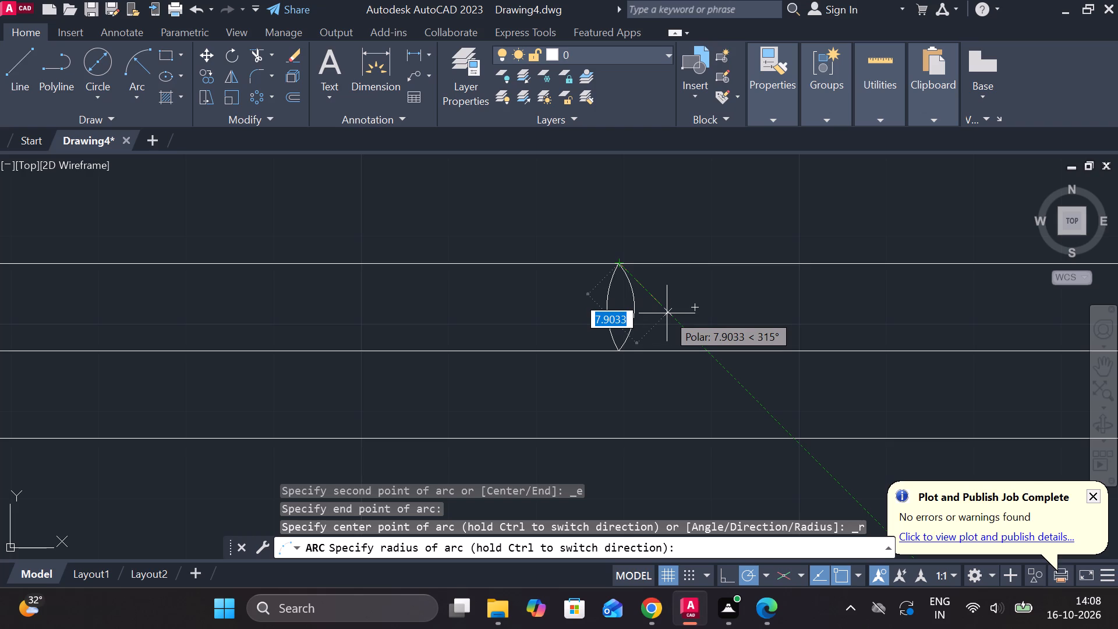
pyautogui.press('1')
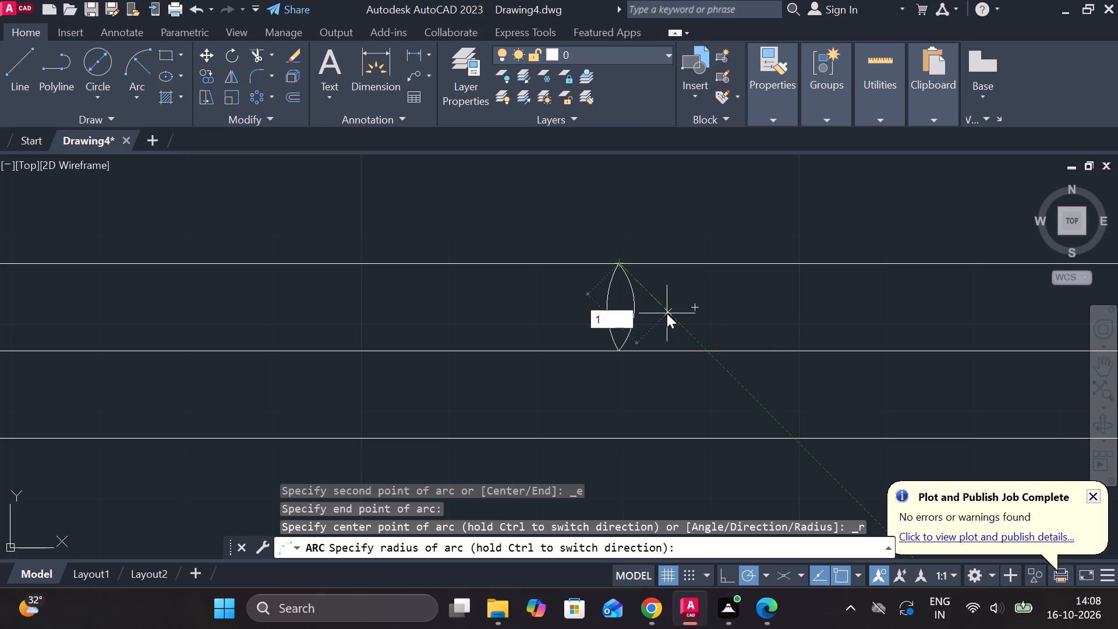
pyautogui.press('0')
pyautogui.press('Return')
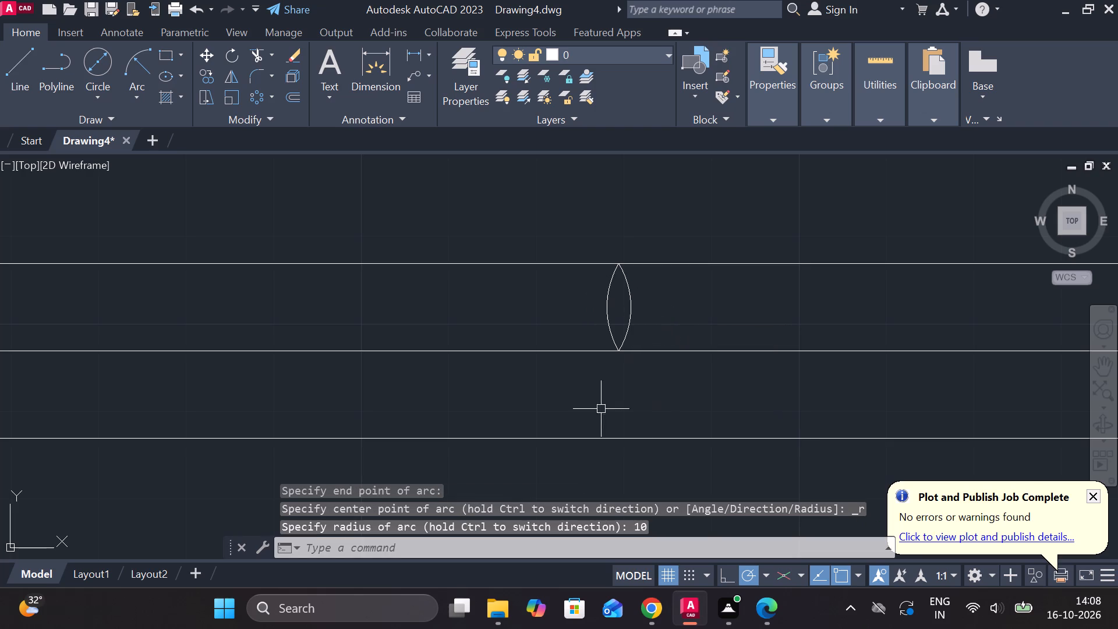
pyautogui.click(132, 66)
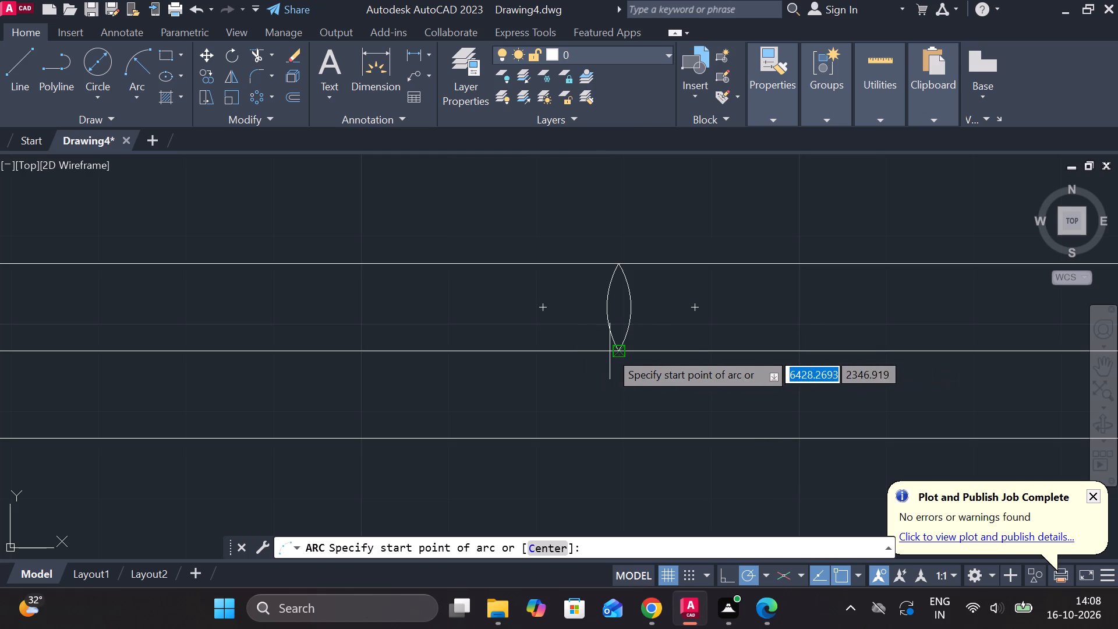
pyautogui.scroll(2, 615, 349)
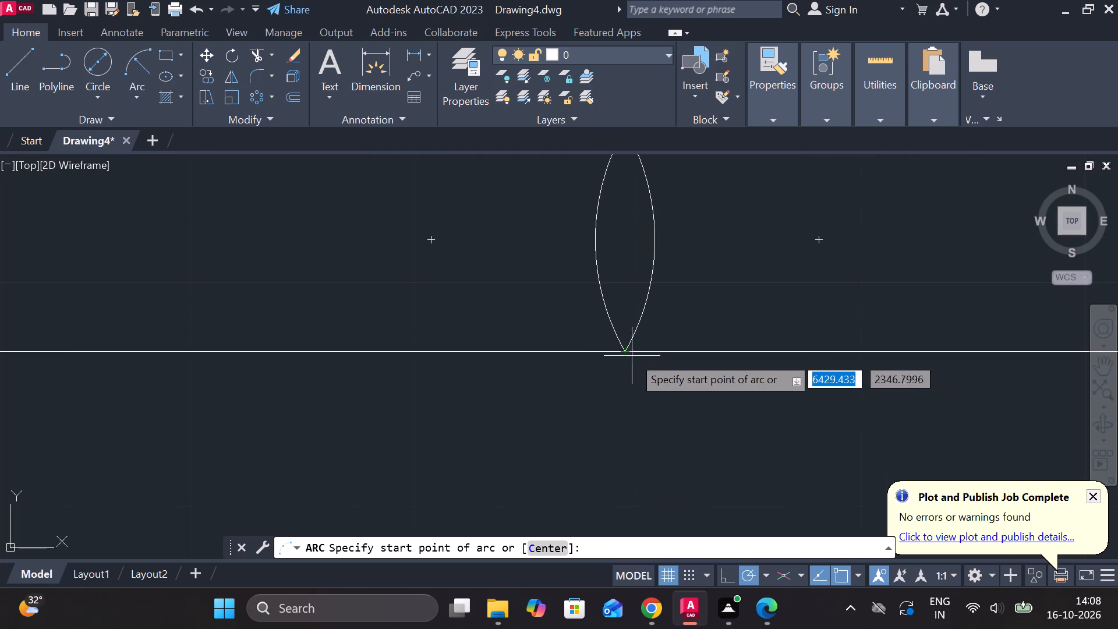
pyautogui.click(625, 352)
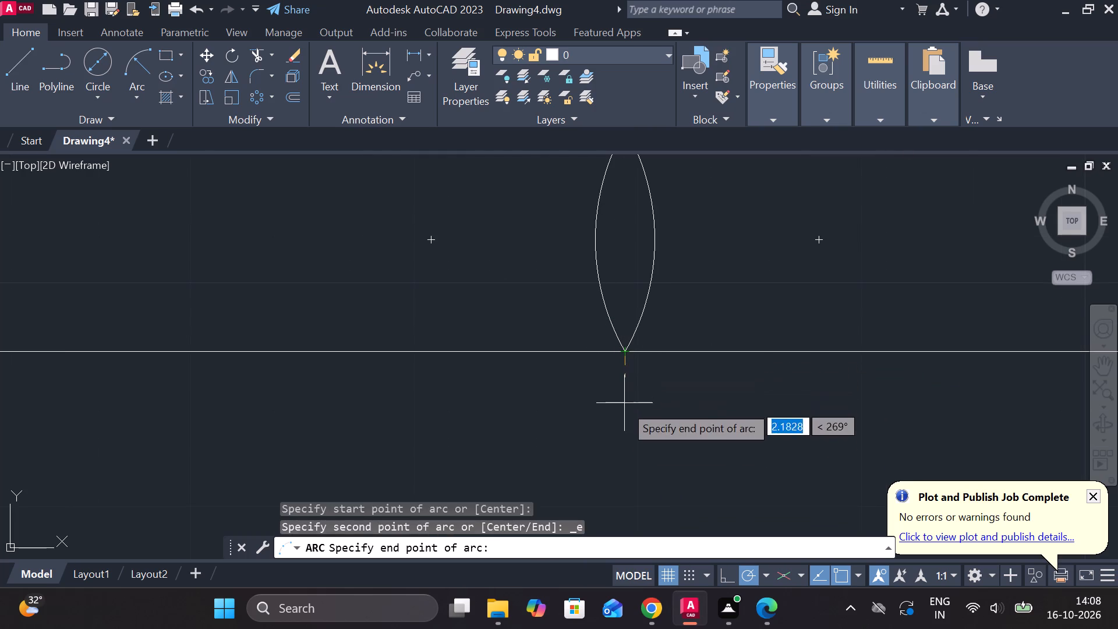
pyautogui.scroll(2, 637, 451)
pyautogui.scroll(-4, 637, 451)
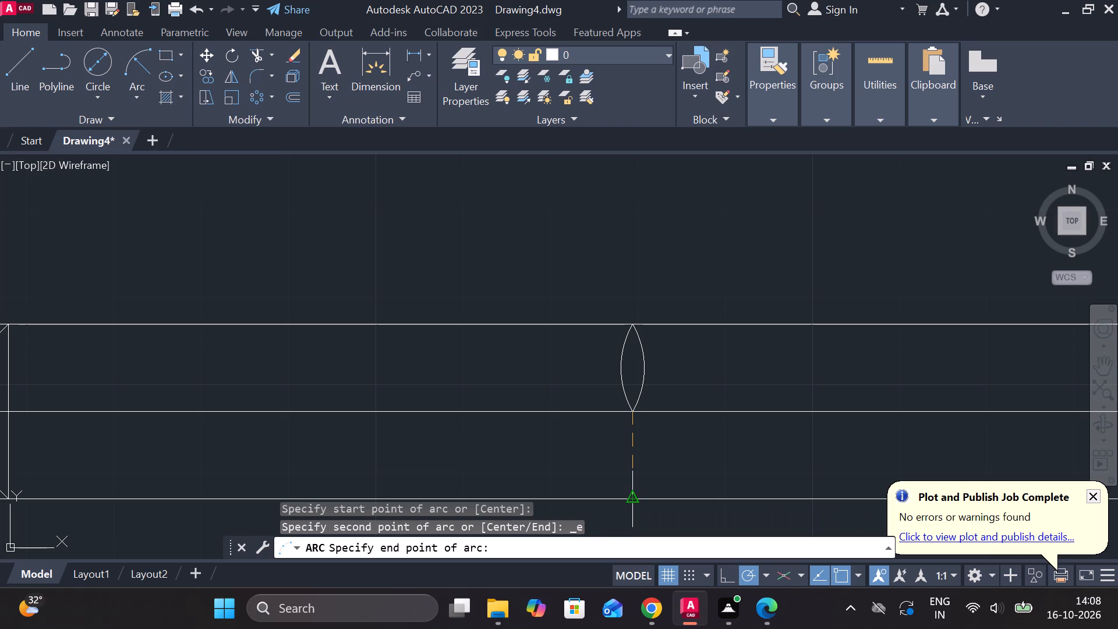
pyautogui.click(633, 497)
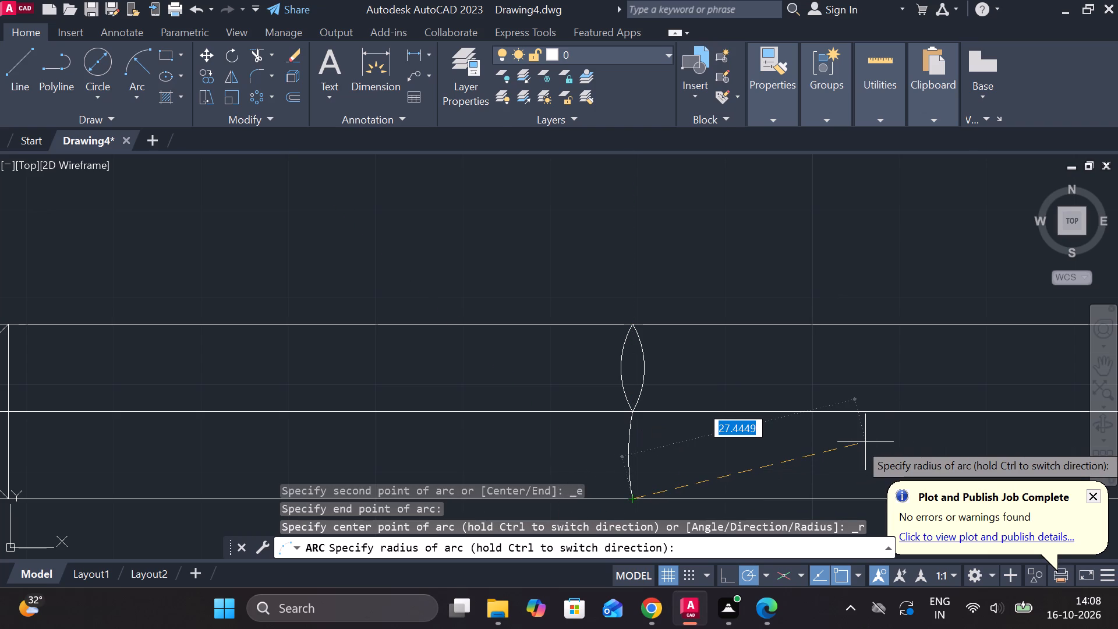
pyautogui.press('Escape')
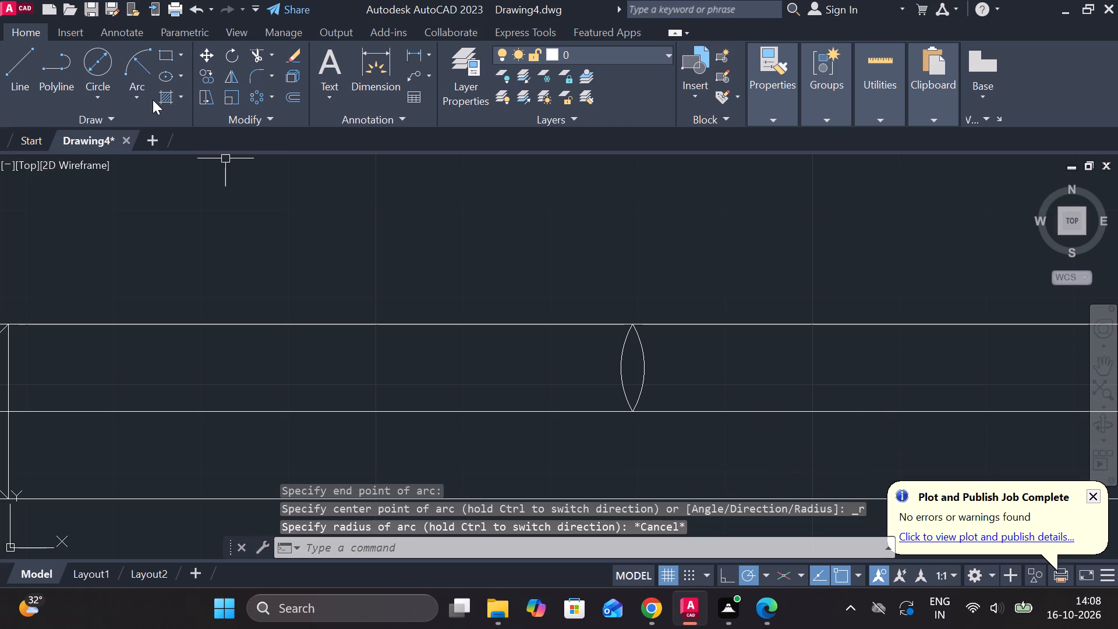
# Draw a radius 10 arc bulging toward the far end, from the lower outline's midpoint up to the lens shape's lower tip.
pyautogui.click(141, 62)
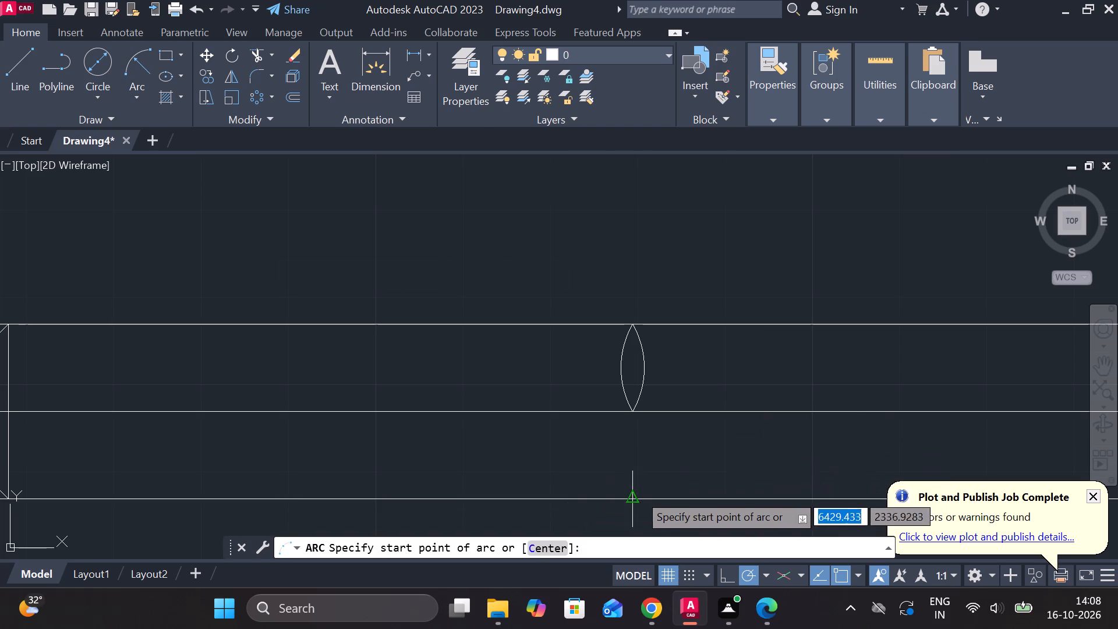
pyautogui.click(632, 497)
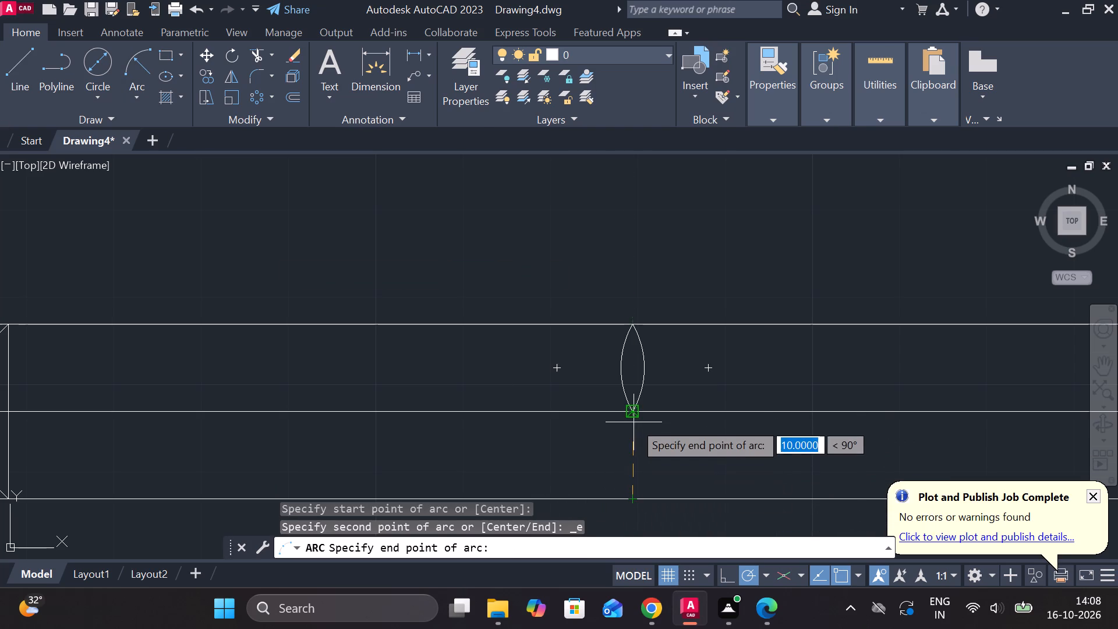
pyautogui.click(634, 412)
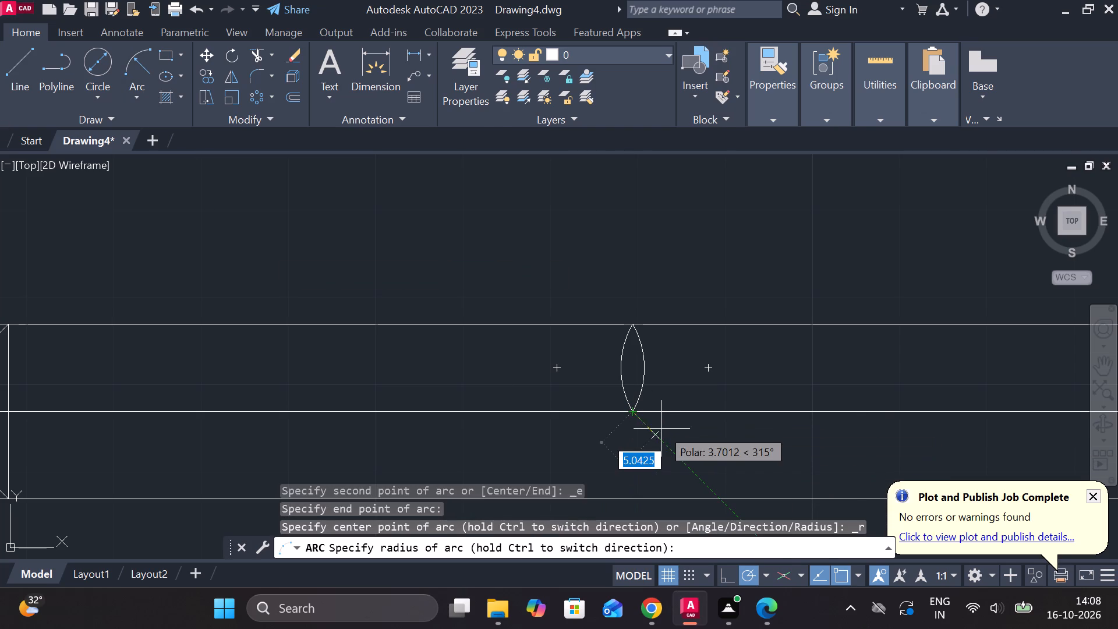
pyautogui.write('10')
pyautogui.press('Return')
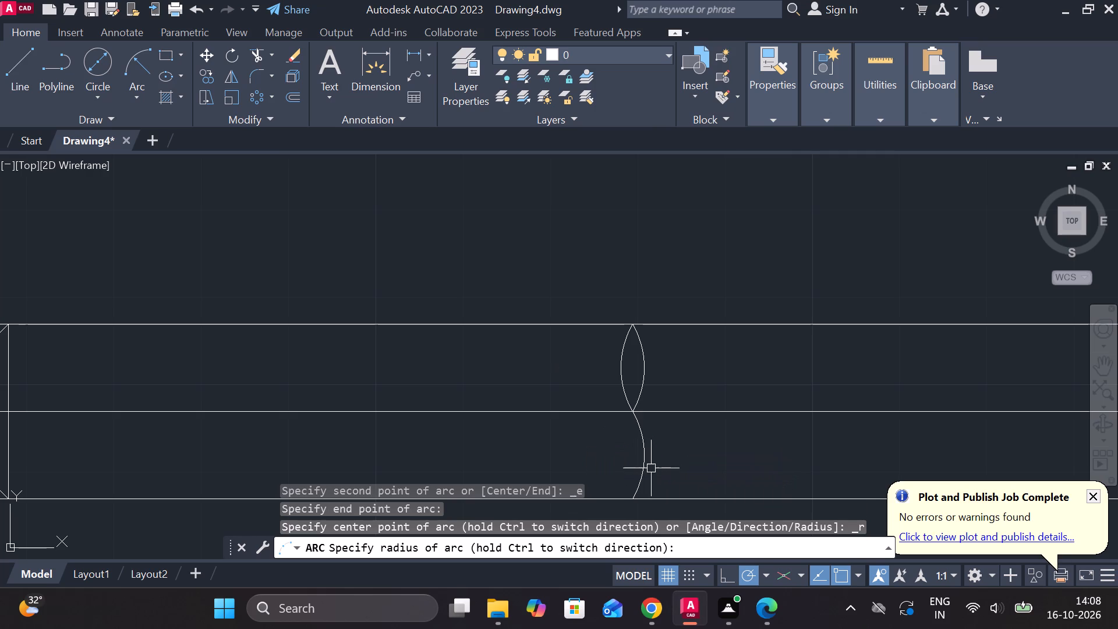
# Draw a radius 10 arc from the upper outline to the centre line, between the lens shape and the rounded far end.
pyautogui.scroll(-2, 775, 472)
pyautogui.scroll(-1, 827, 258)
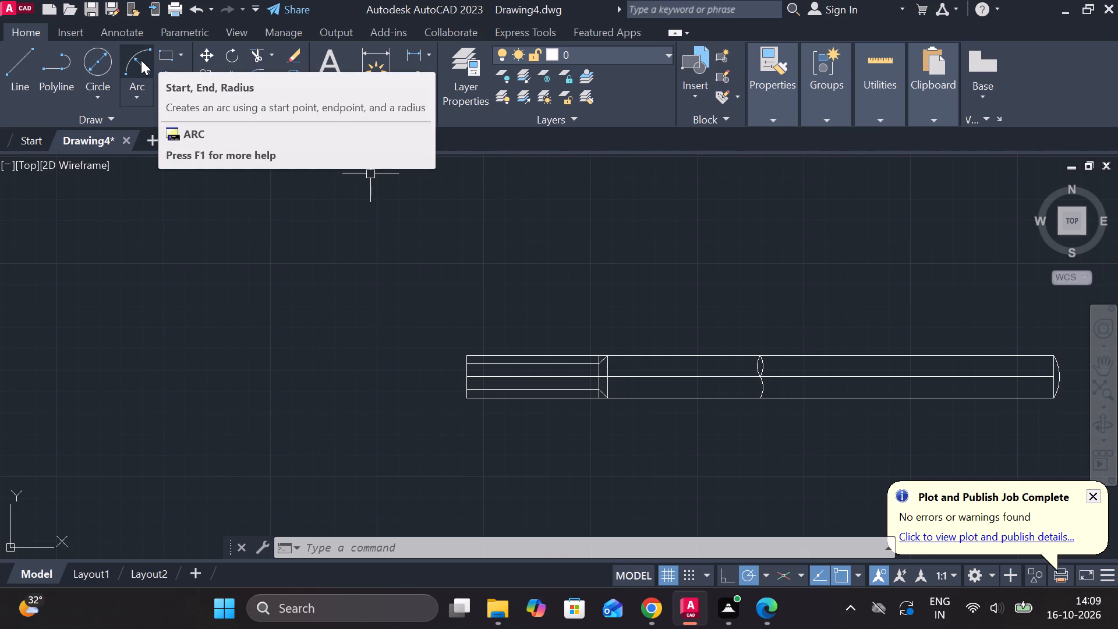
pyautogui.click(141, 60)
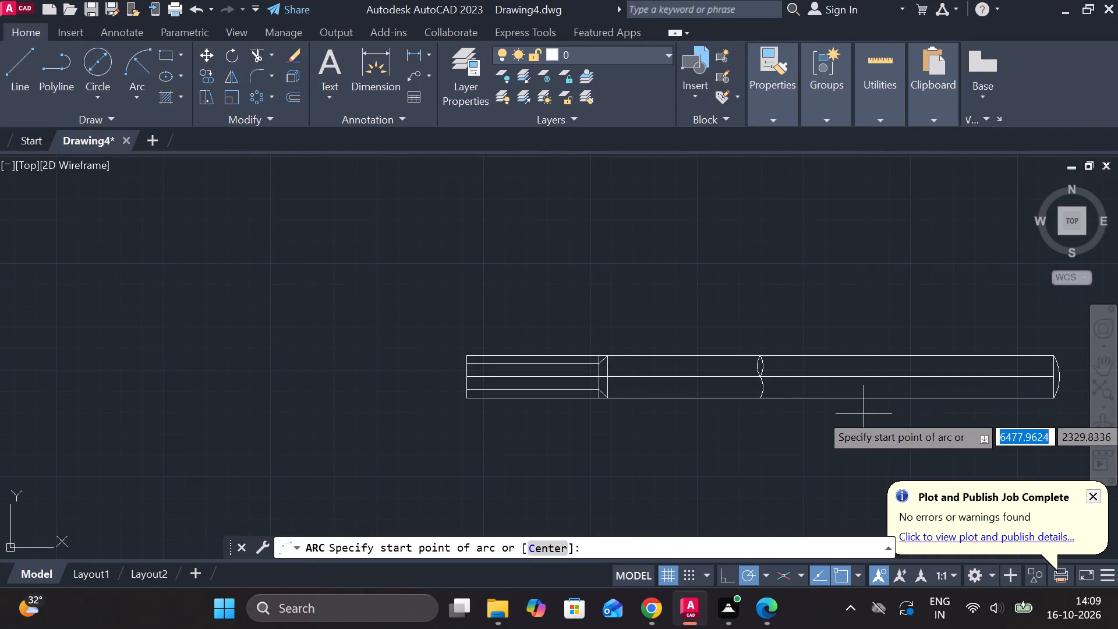
pyautogui.click(837, 355)
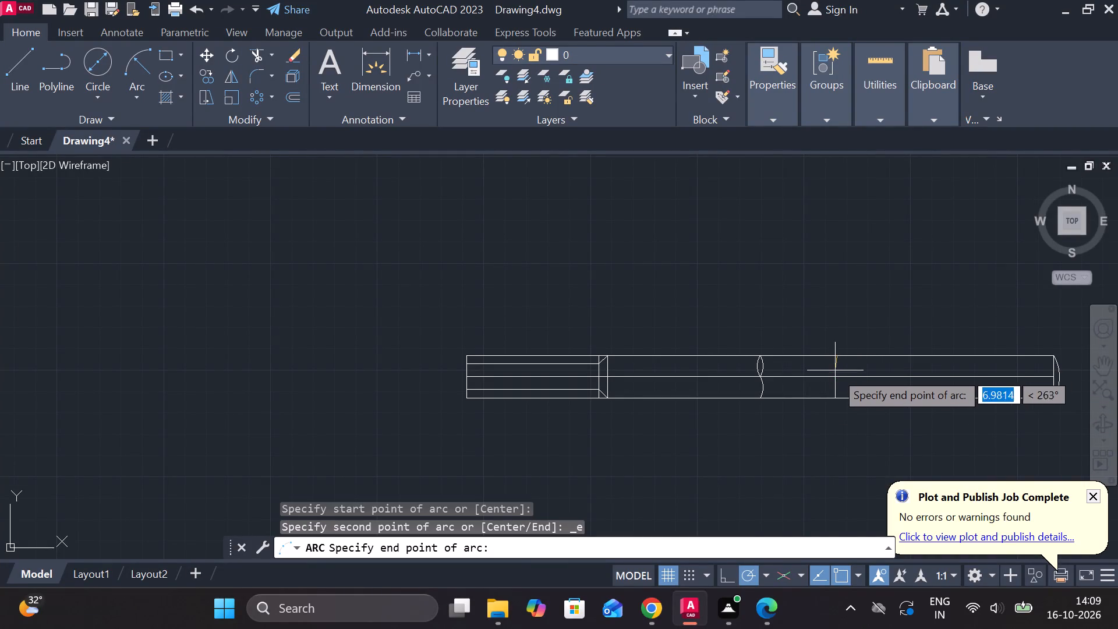
pyautogui.click(835, 376)
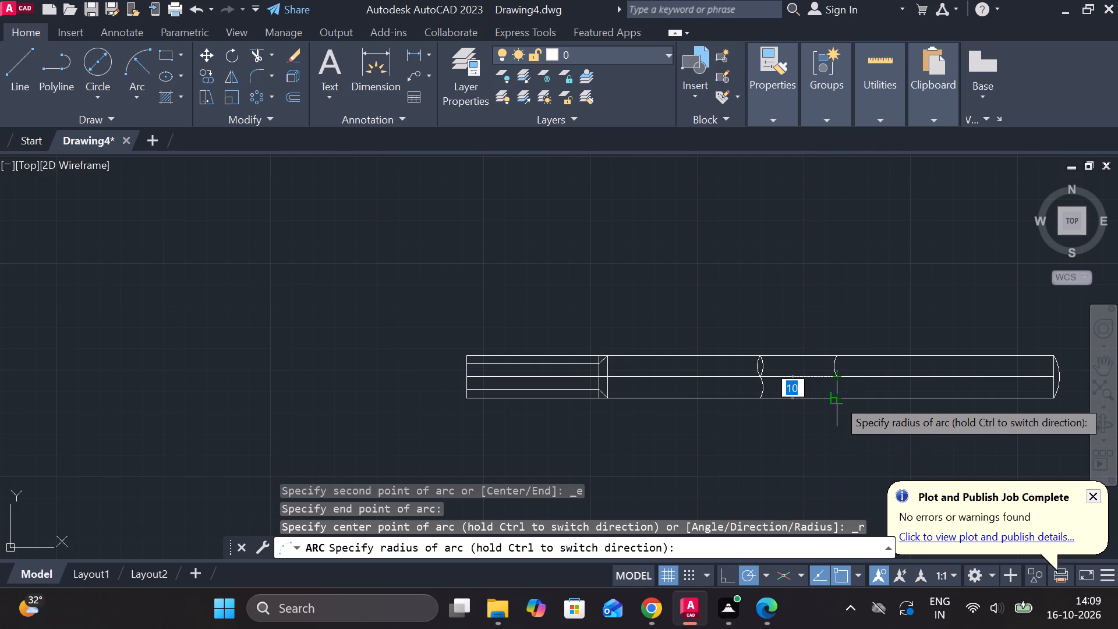
pyautogui.press('1')
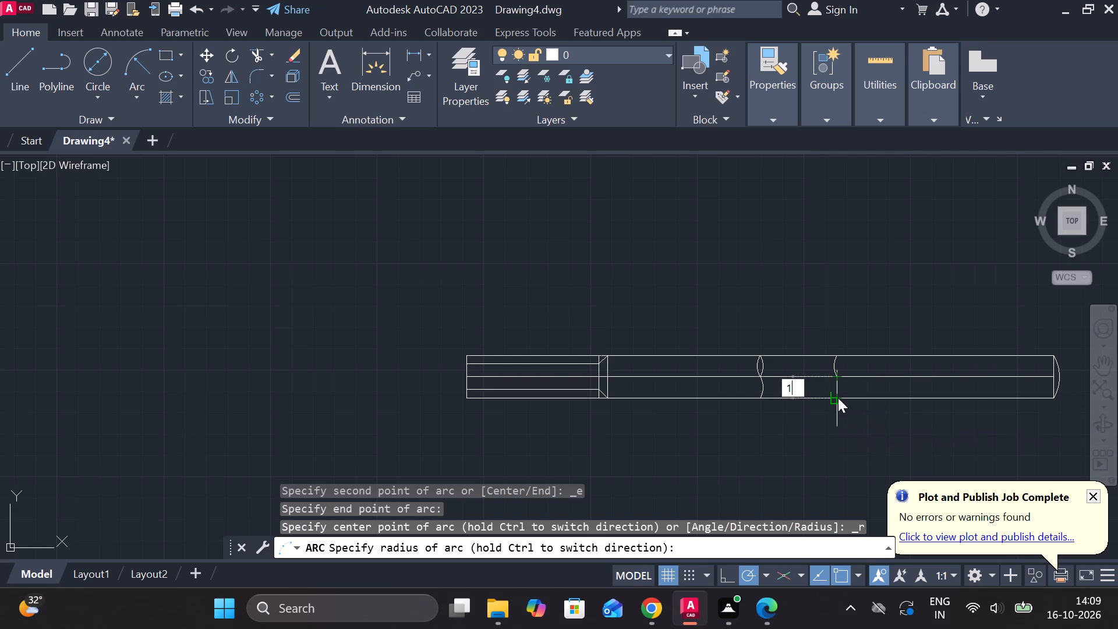
pyautogui.press('0')
pyautogui.press('Return')
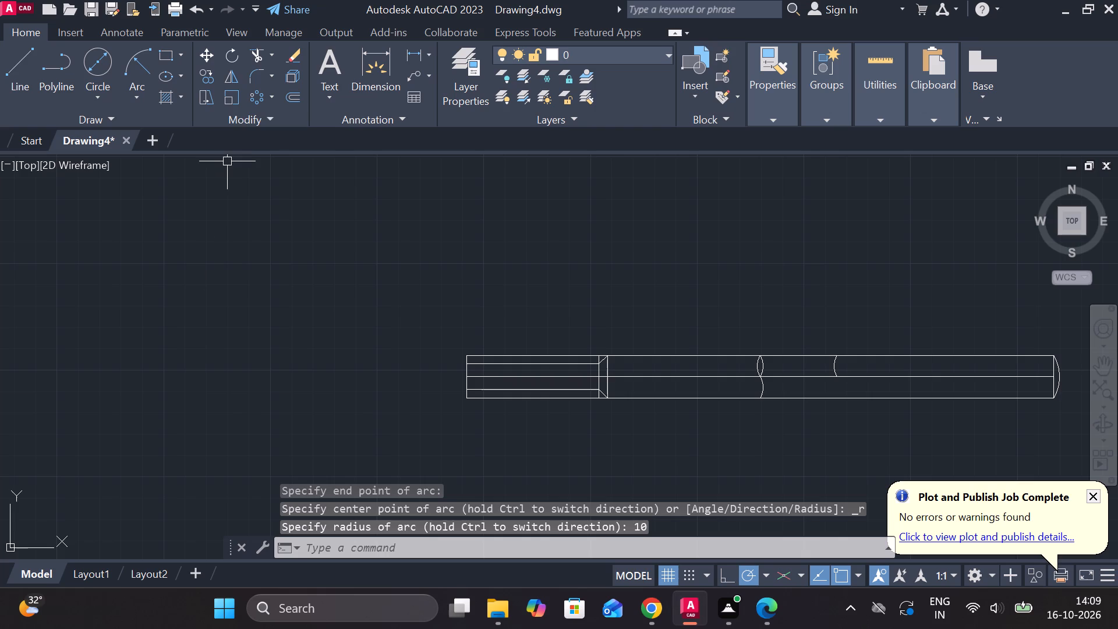
# Draw a radius 10 arc bulging toward the stepped end, from the second break line's centre-line point down to the lower outline.
pyautogui.click(145, 60)
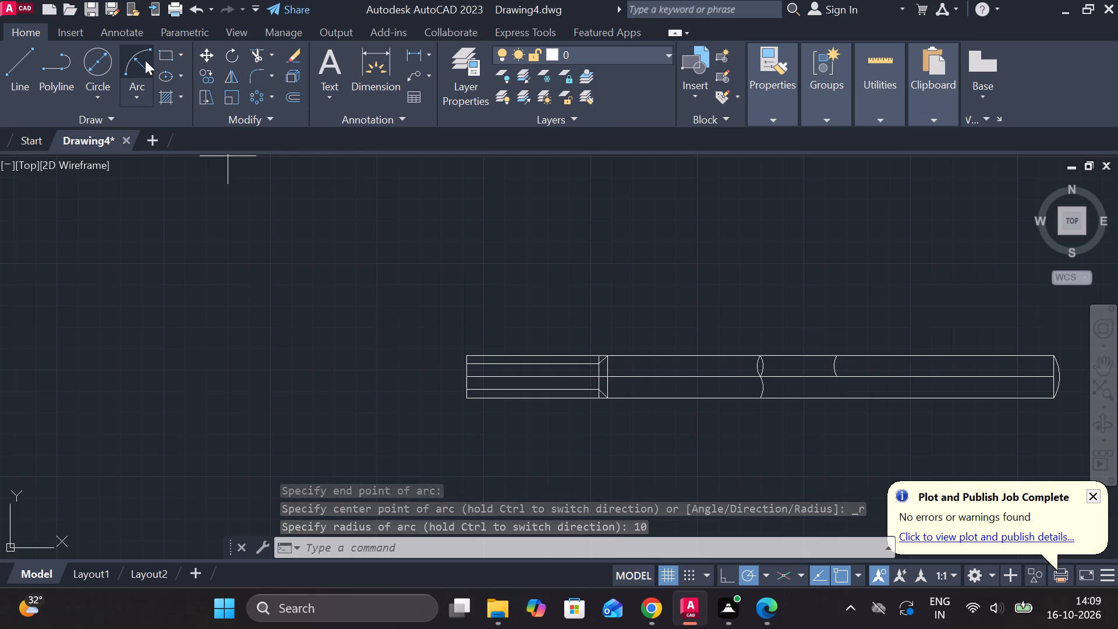
pyautogui.click(841, 380)
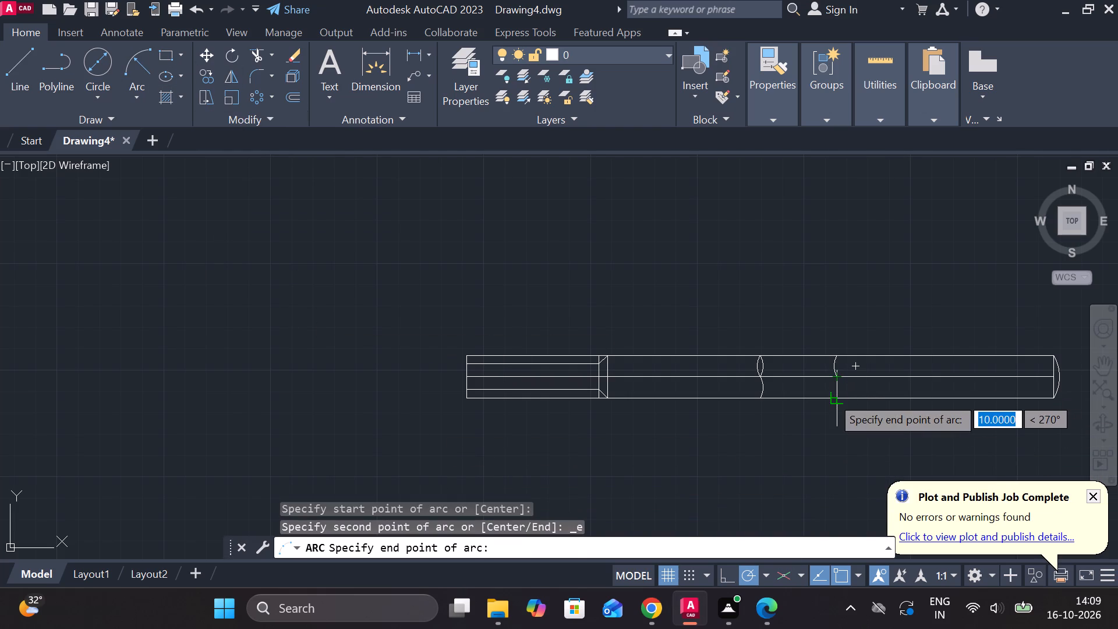
pyautogui.scroll(2, 831, 396)
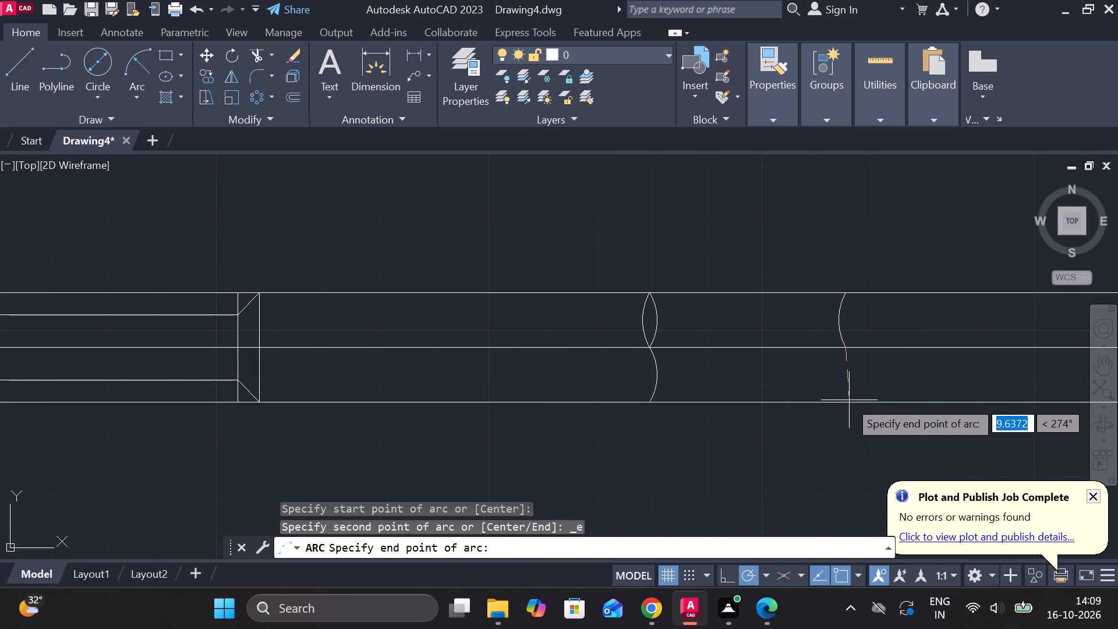
pyautogui.click(844, 401)
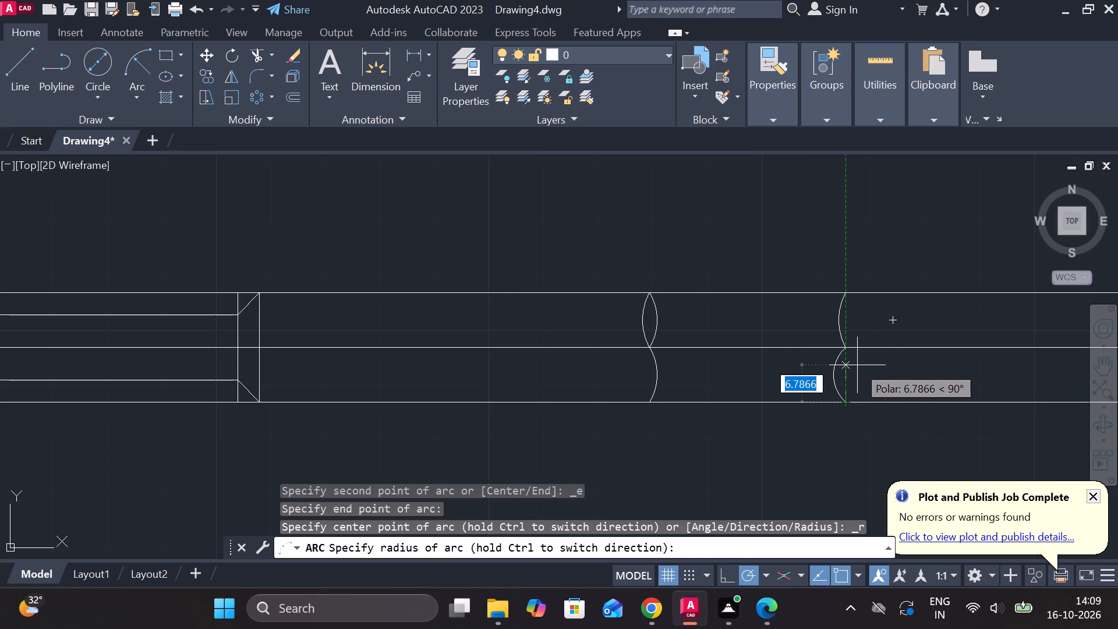
pyautogui.press('1')
pyautogui.press('0')
pyautogui.press('Return')
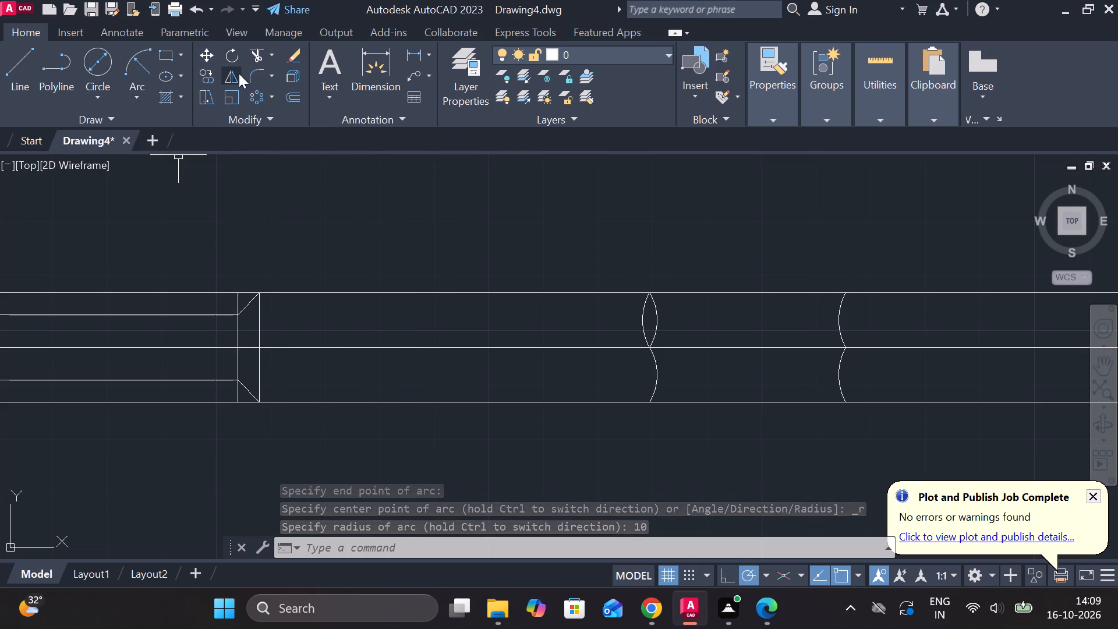
# Draw an opposing radius 10 arc between the same two endpoints, closing a lens shape below the centre line.
pyautogui.click(139, 69)
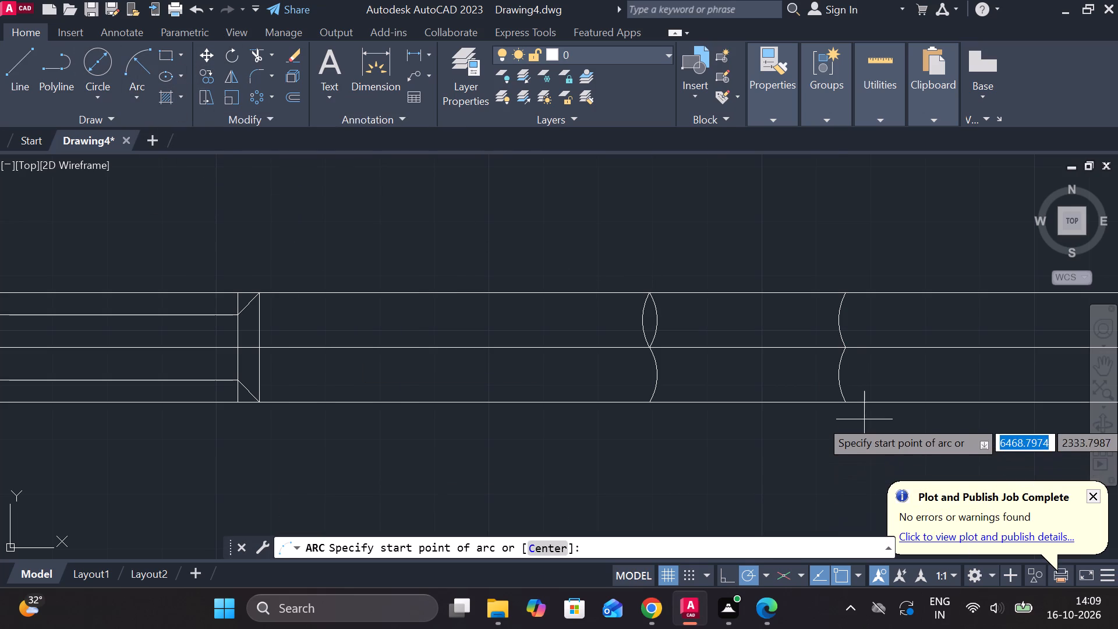
pyautogui.click(840, 400)
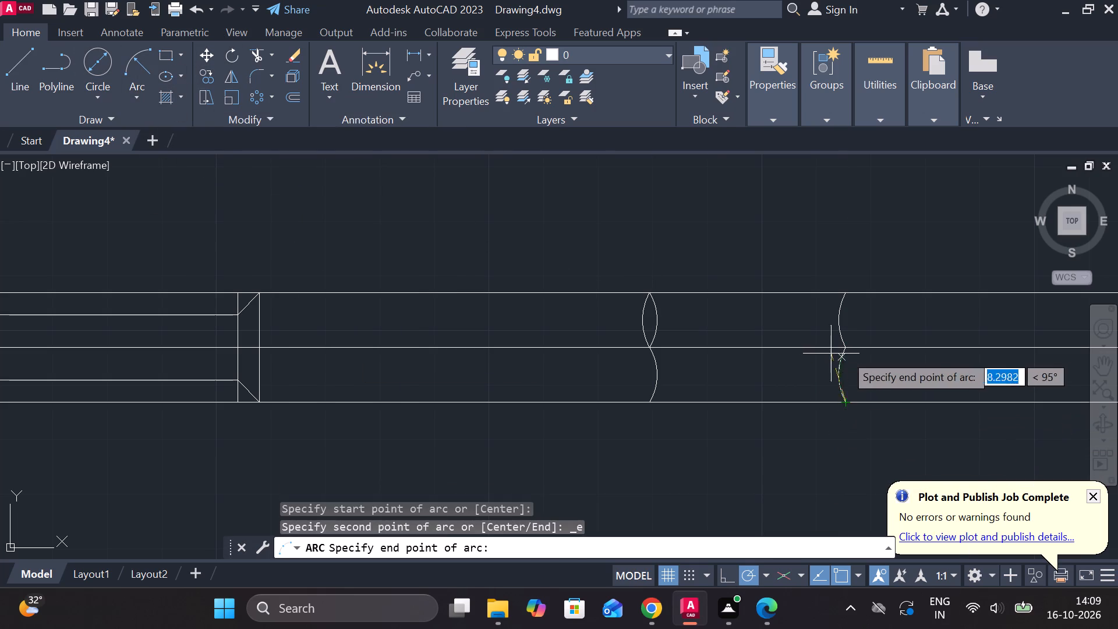
pyautogui.scroll(2, 849, 352)
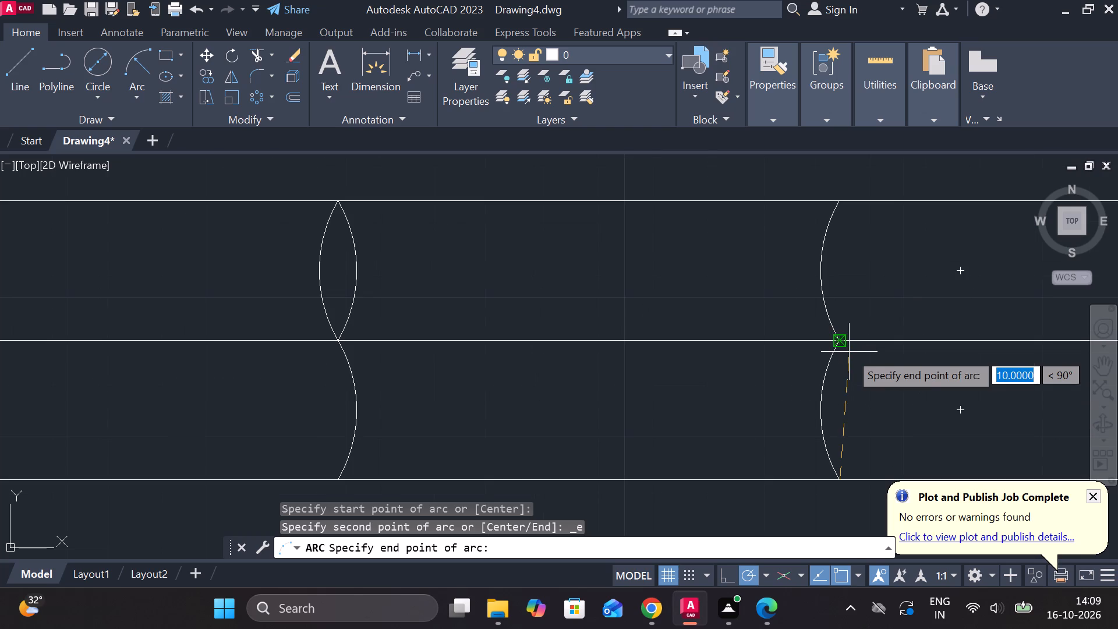
pyautogui.click(837, 341)
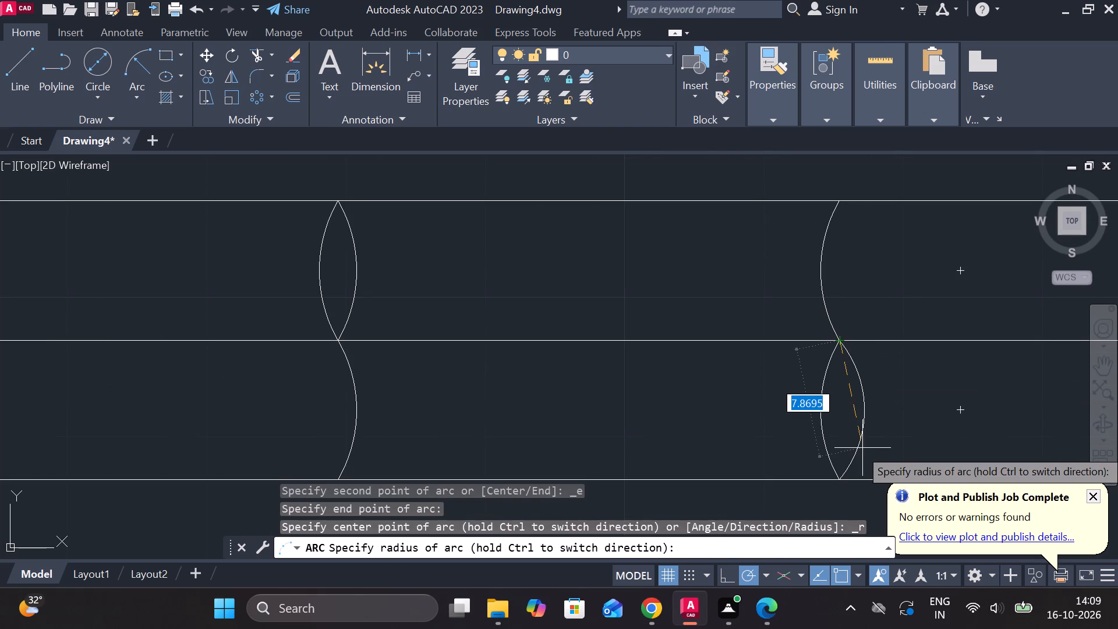
pyautogui.write('10')
pyautogui.press('Return')
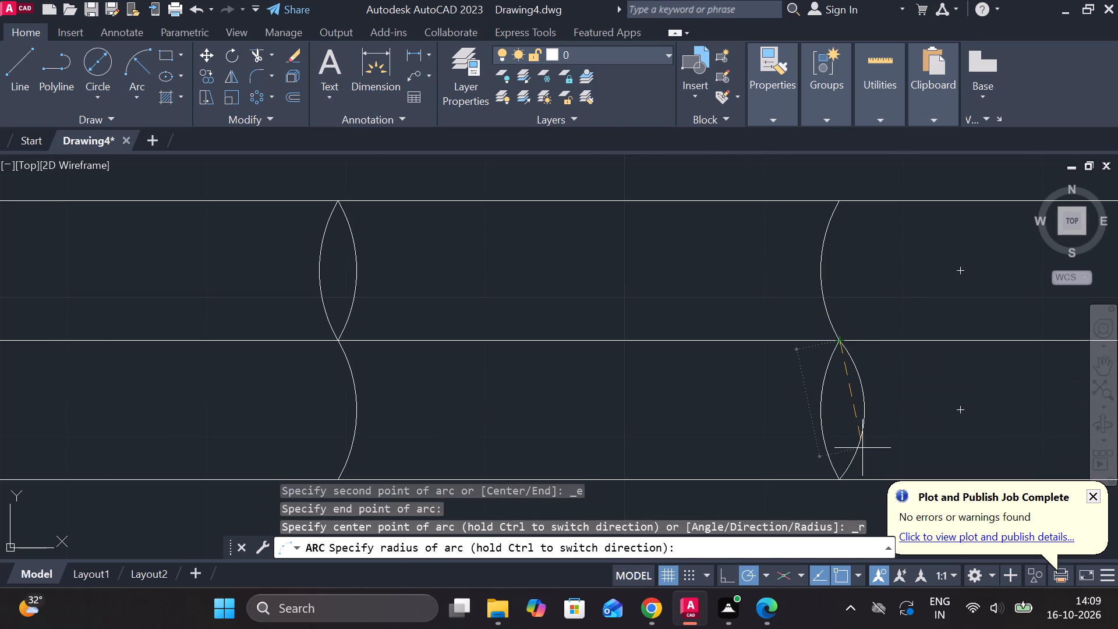
# Add a linear dimension for the part's height, placed just beyond the rounded far end.
pyautogui.scroll(-3, 933, 444)
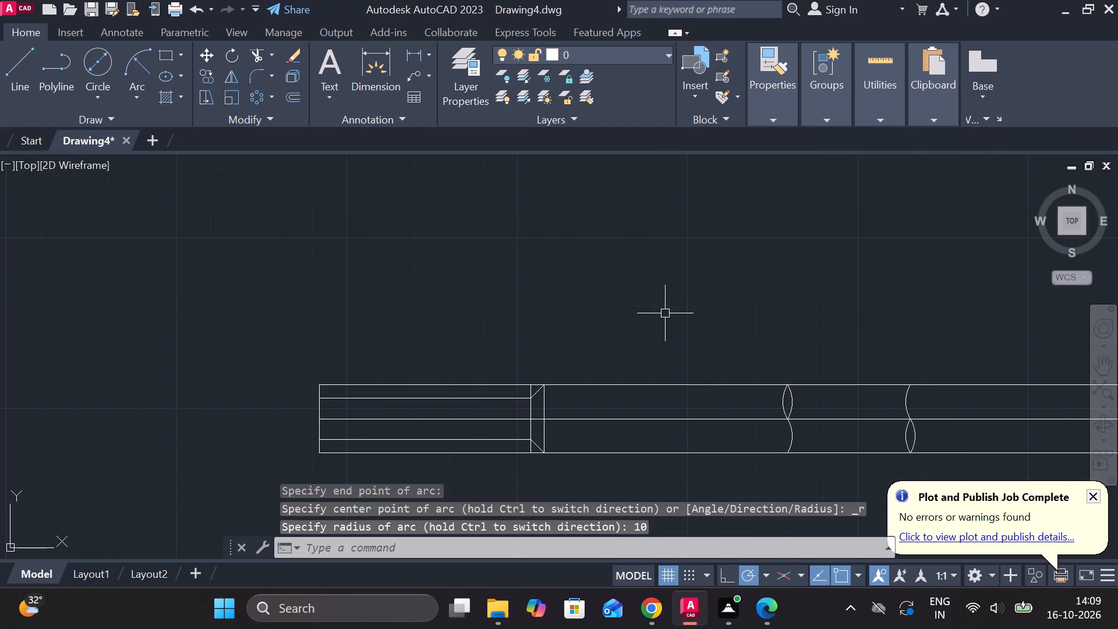
pyautogui.scroll(2, 677, 445)
pyautogui.scroll(-2, 663, 445)
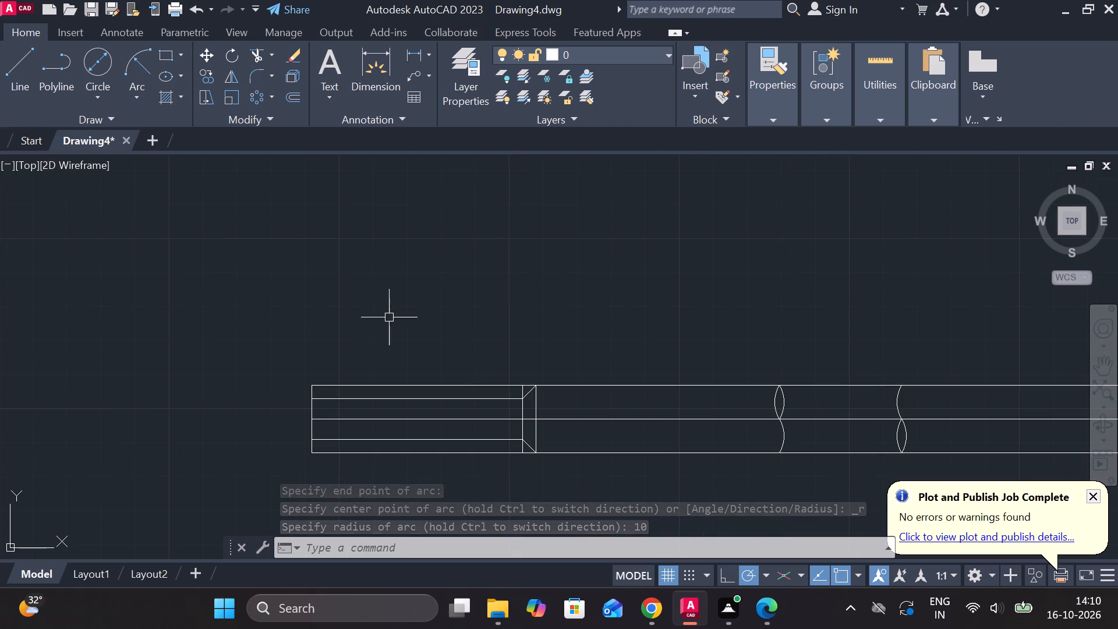
pyautogui.scroll(-2, 345, 294)
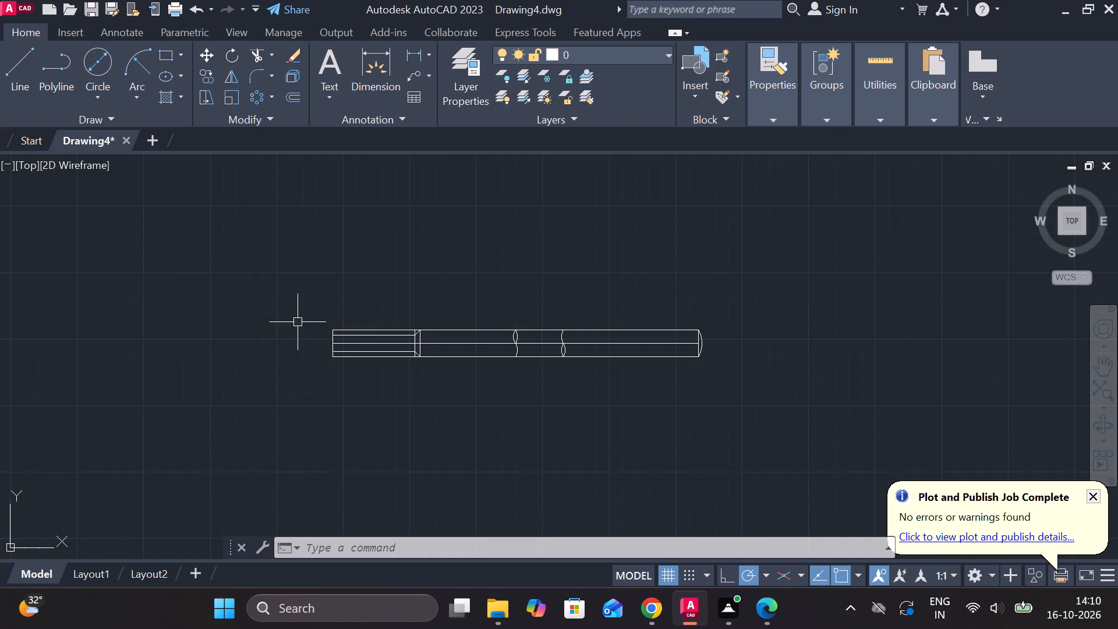
pyautogui.click(424, 51)
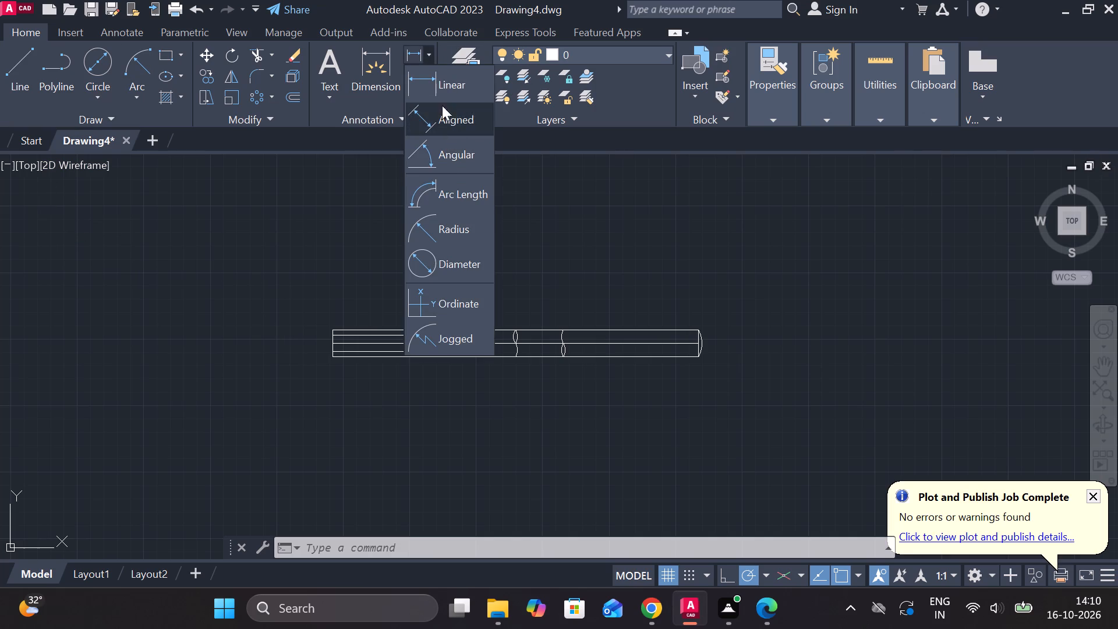
pyautogui.click(444, 87)
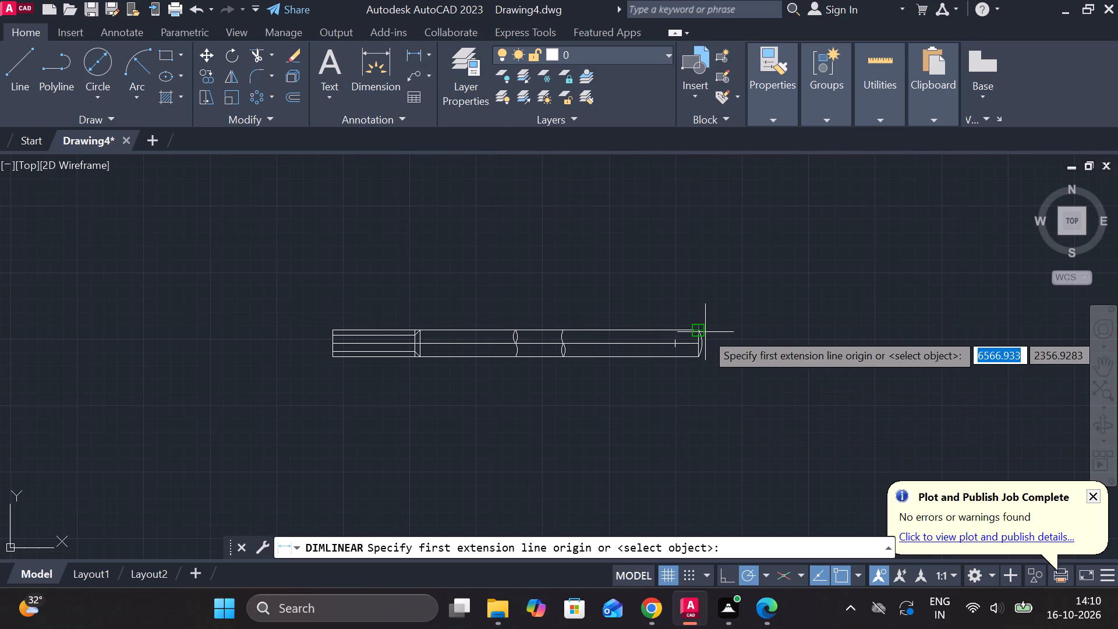
pyautogui.scroll(3, 699, 331)
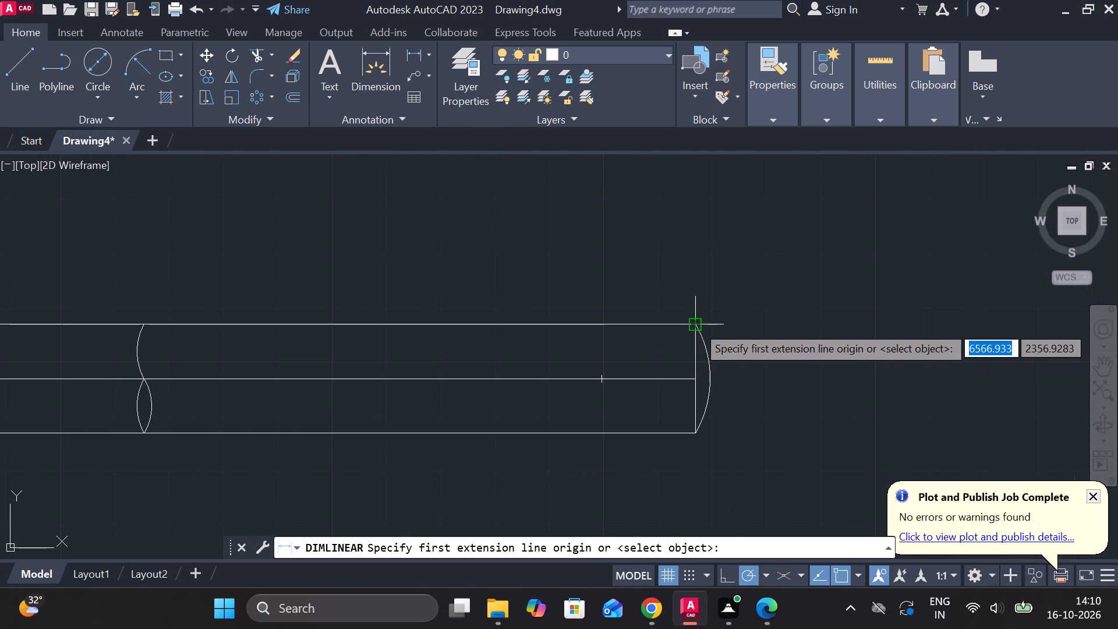
pyautogui.click(696, 325)
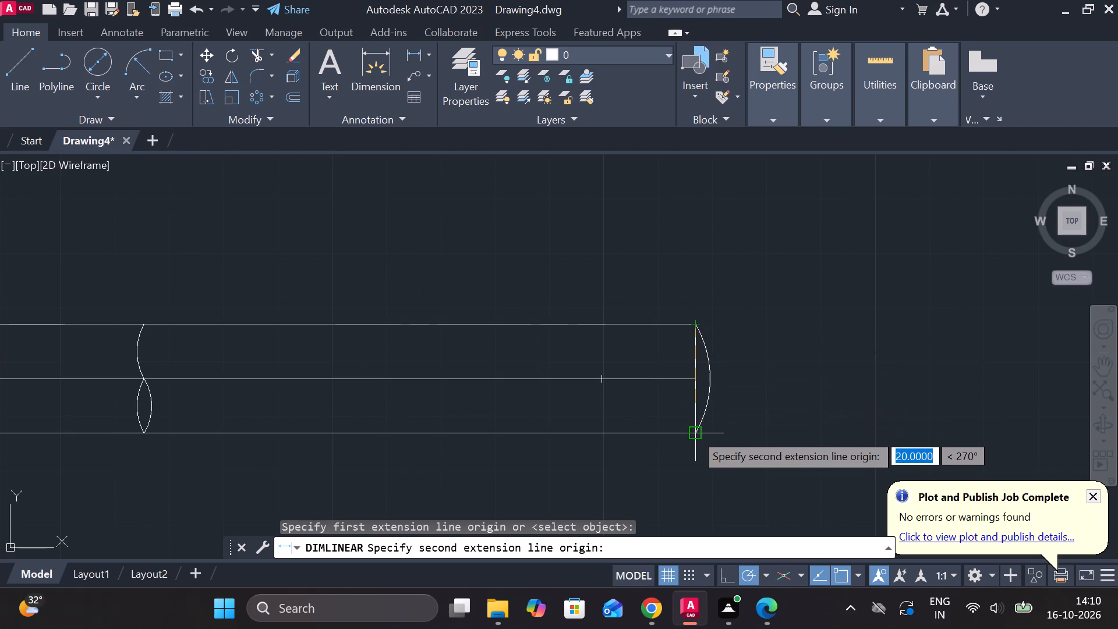
pyautogui.click(694, 433)
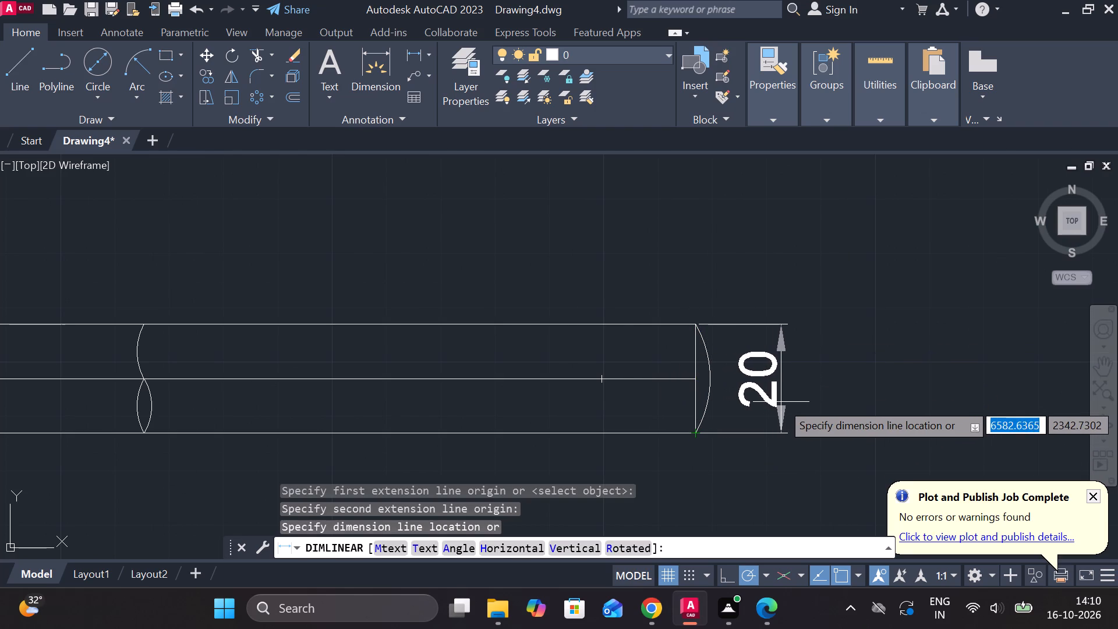
pyautogui.click(781, 402)
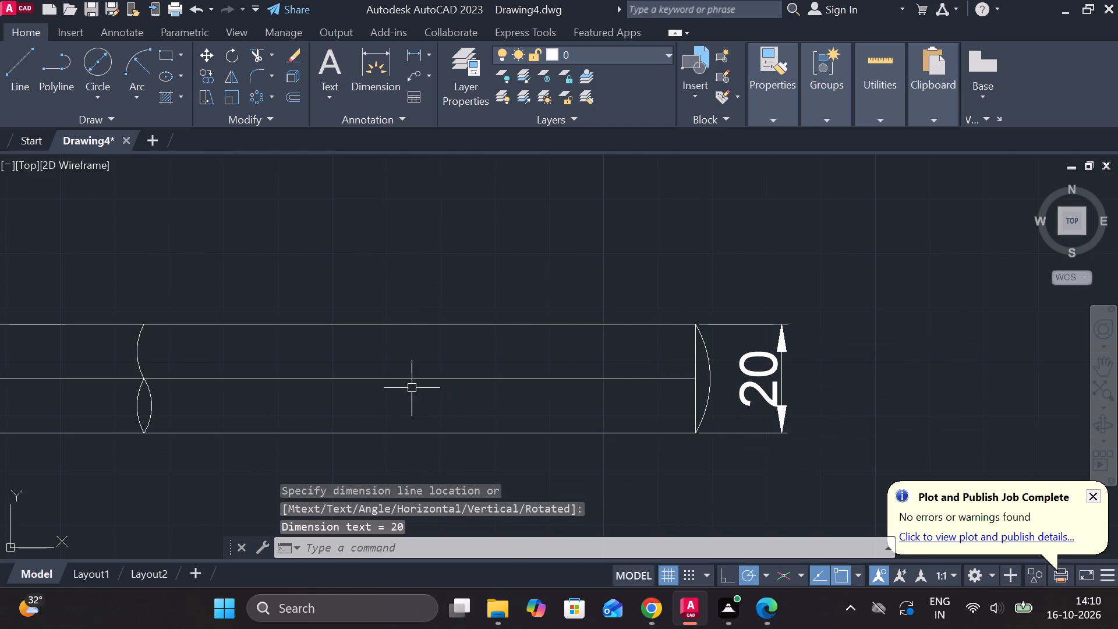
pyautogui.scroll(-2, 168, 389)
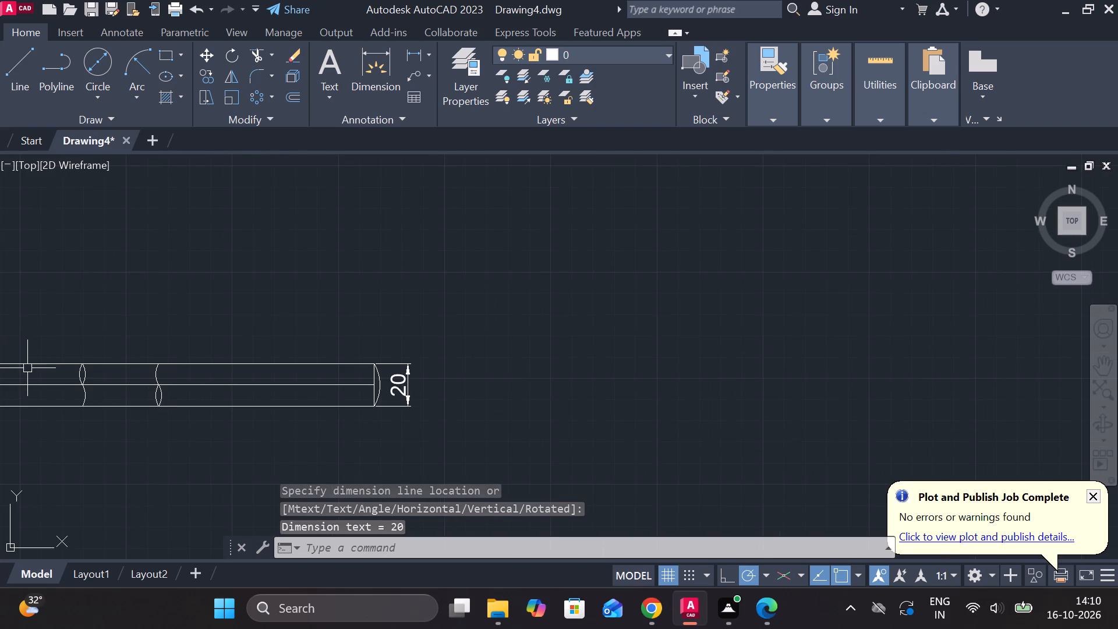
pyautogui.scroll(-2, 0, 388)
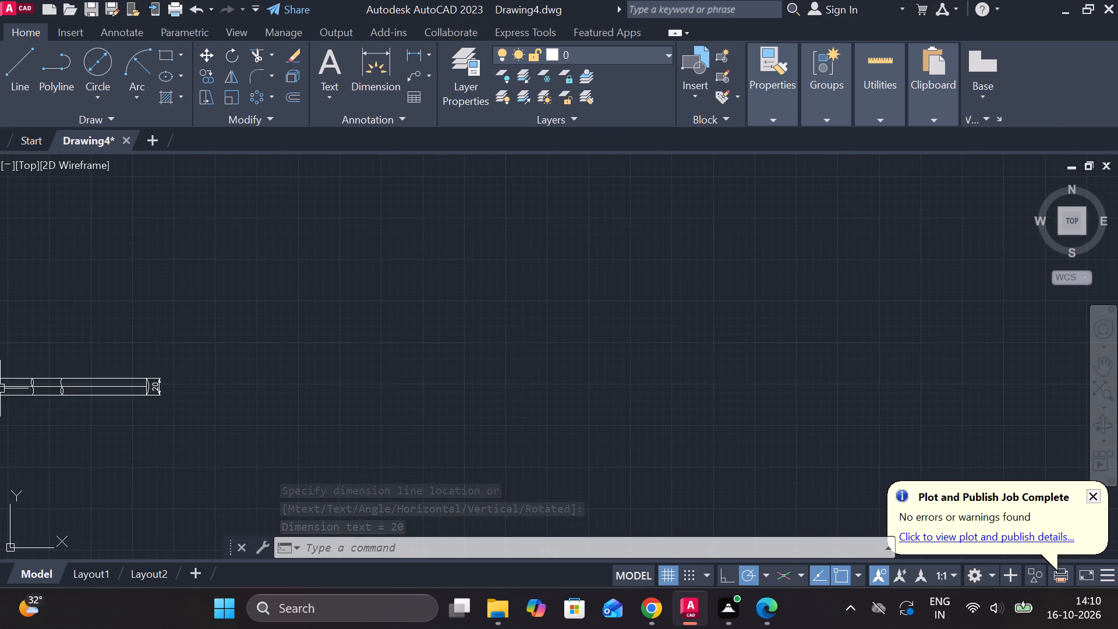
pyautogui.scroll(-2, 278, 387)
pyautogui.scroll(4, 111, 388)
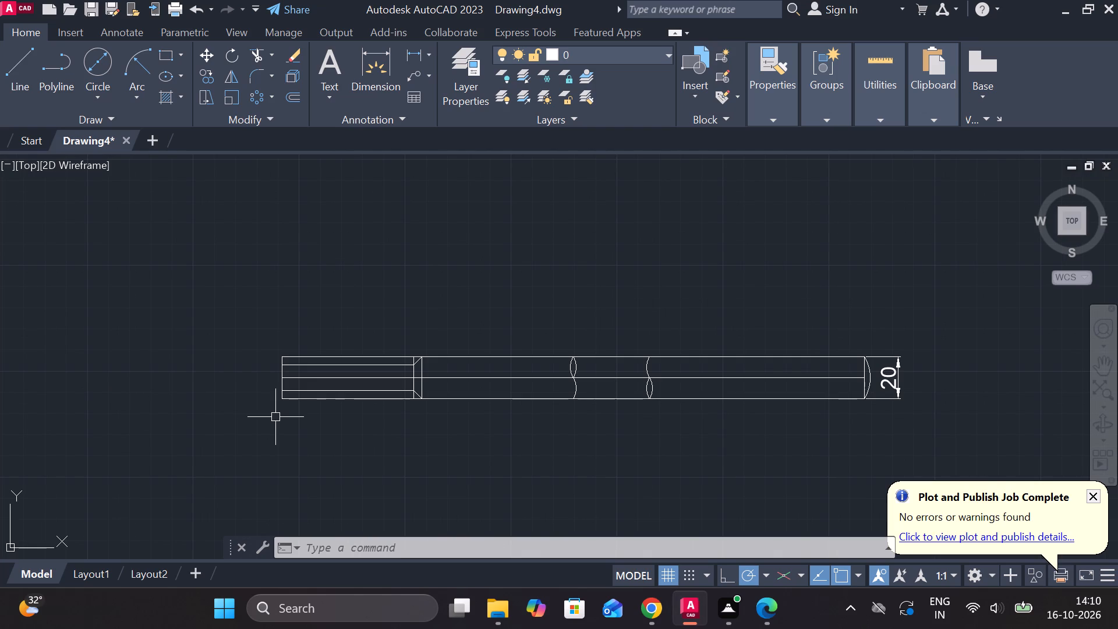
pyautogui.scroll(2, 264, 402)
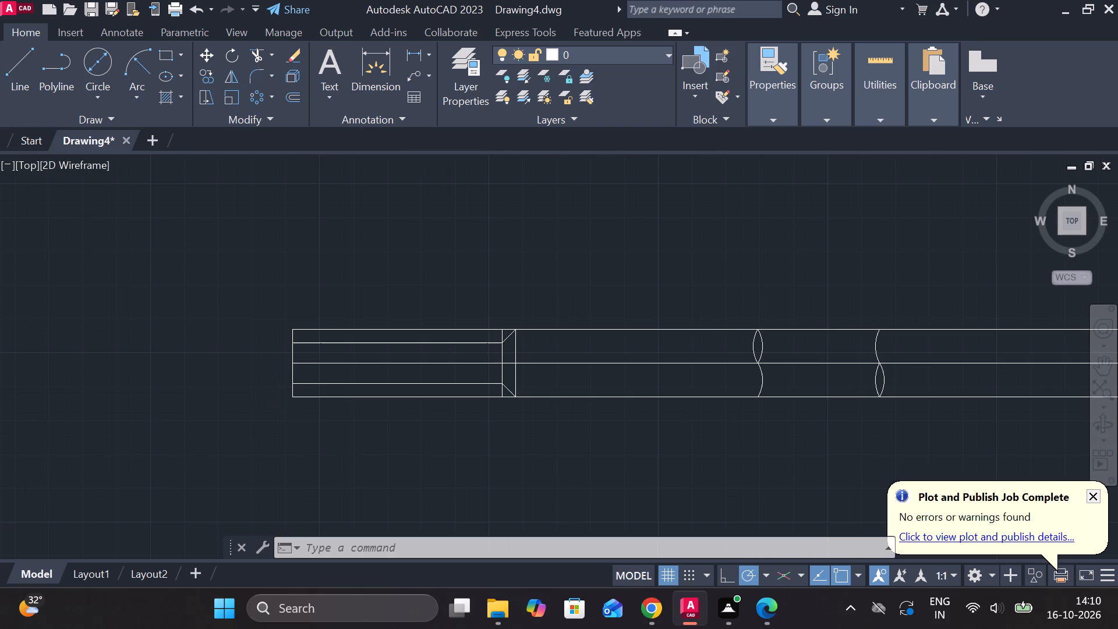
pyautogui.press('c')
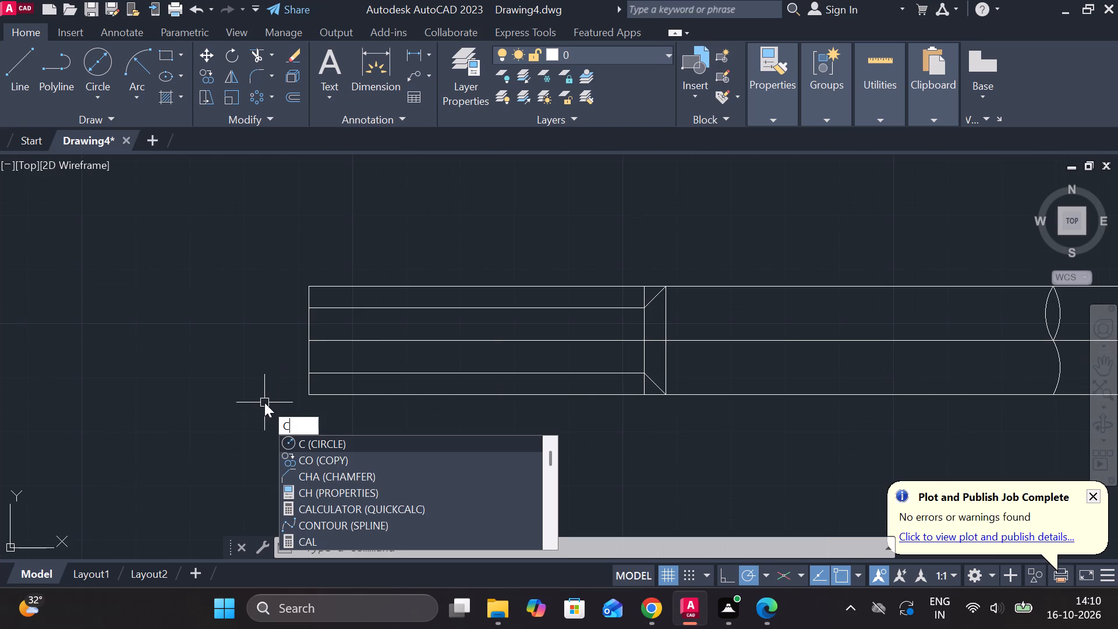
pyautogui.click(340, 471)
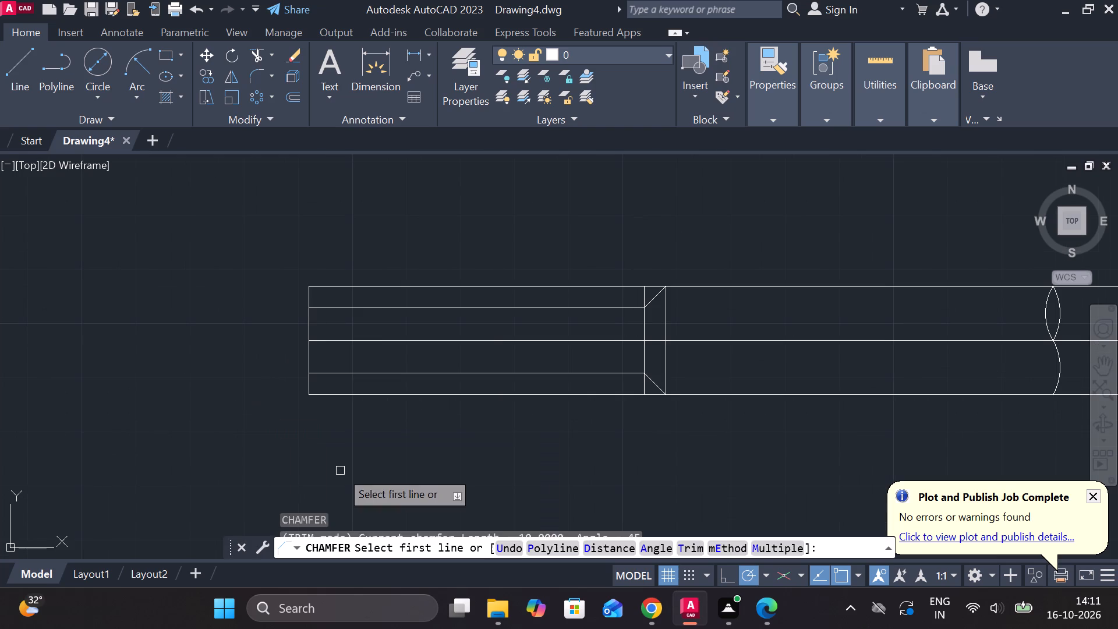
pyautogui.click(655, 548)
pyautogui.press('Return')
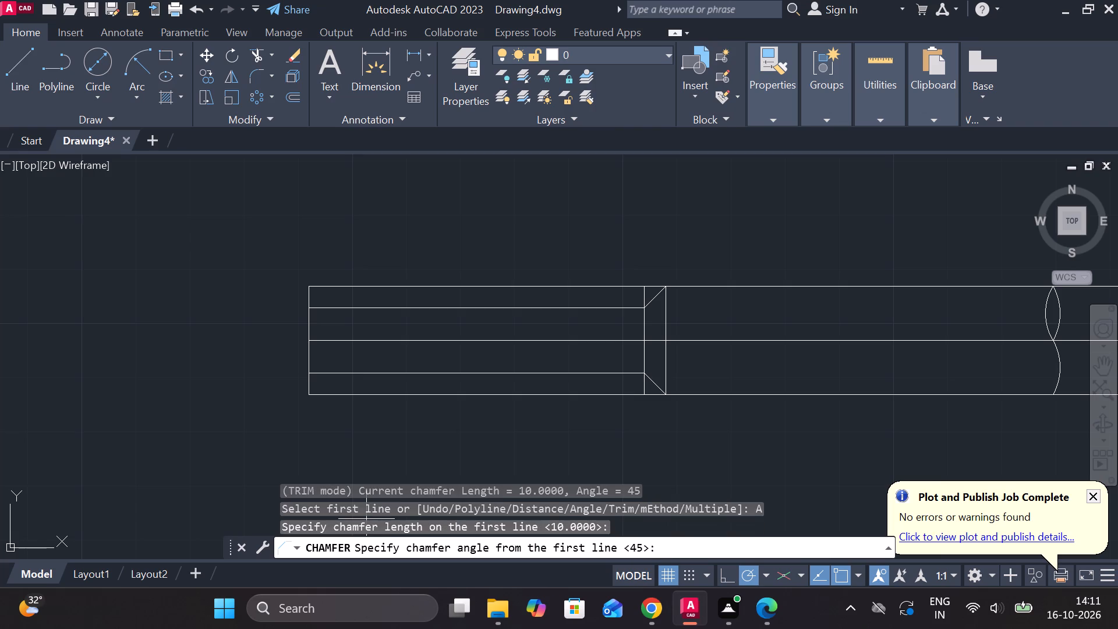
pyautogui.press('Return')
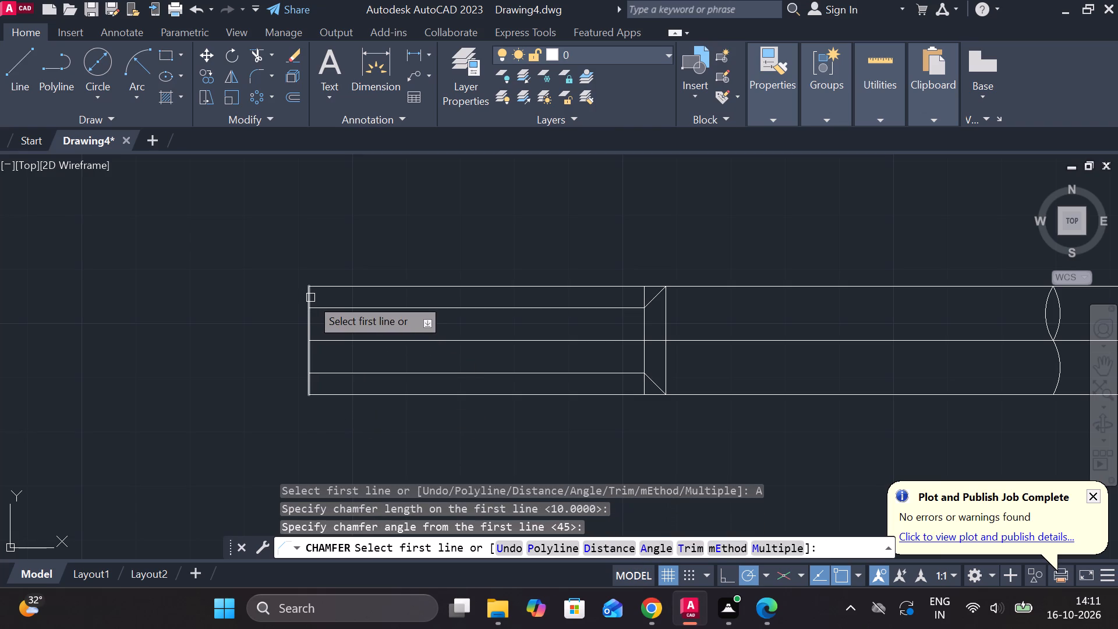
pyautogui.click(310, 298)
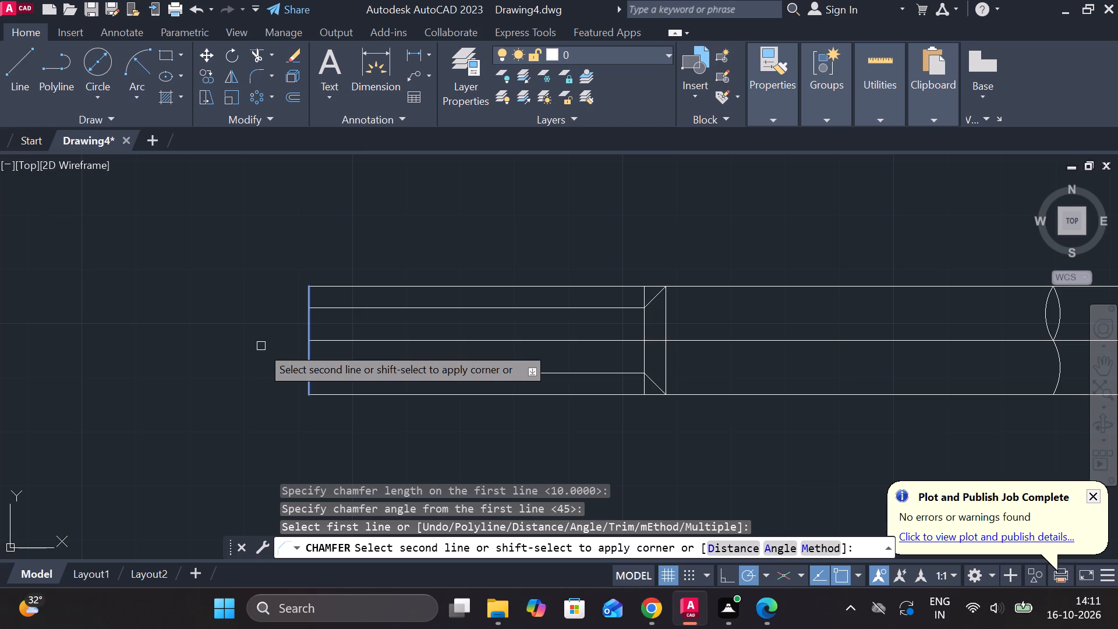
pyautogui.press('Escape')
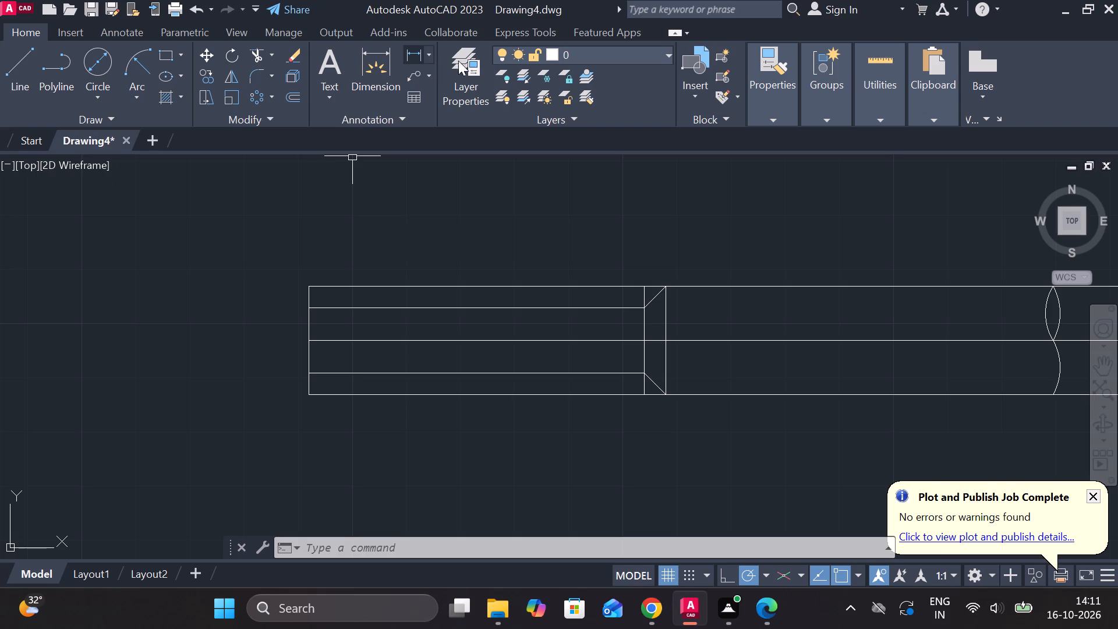
# Add a linear dimension above the part for its length from the stepped end face to the straight edge at the rounded end.
pyautogui.click(416, 58)
pyautogui.scroll(-3, 461, 184)
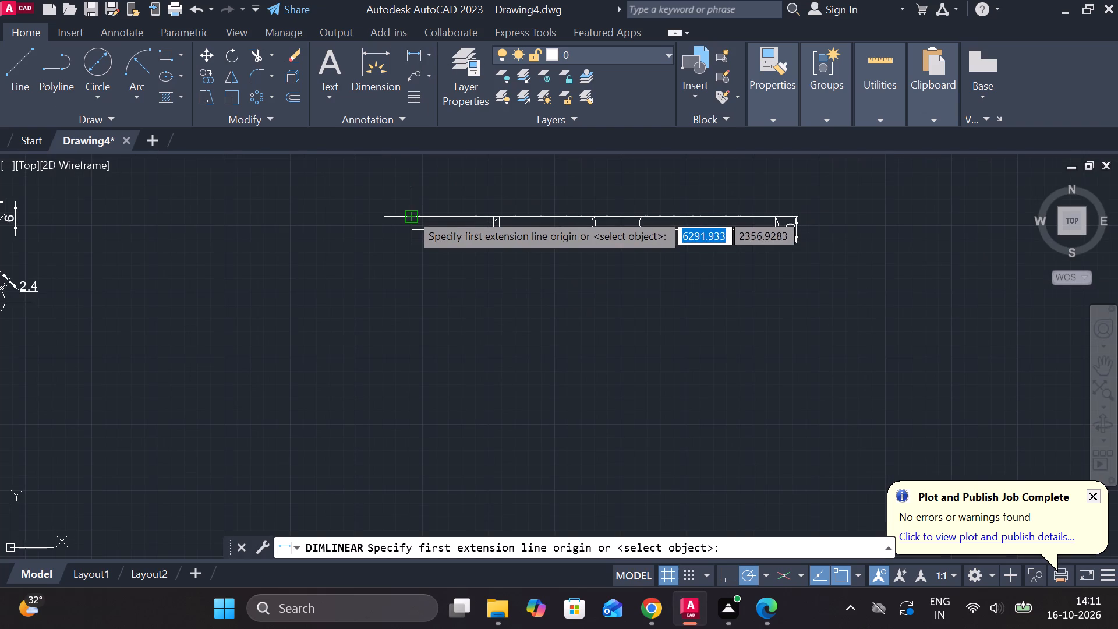
pyautogui.scroll(2, 386, 224)
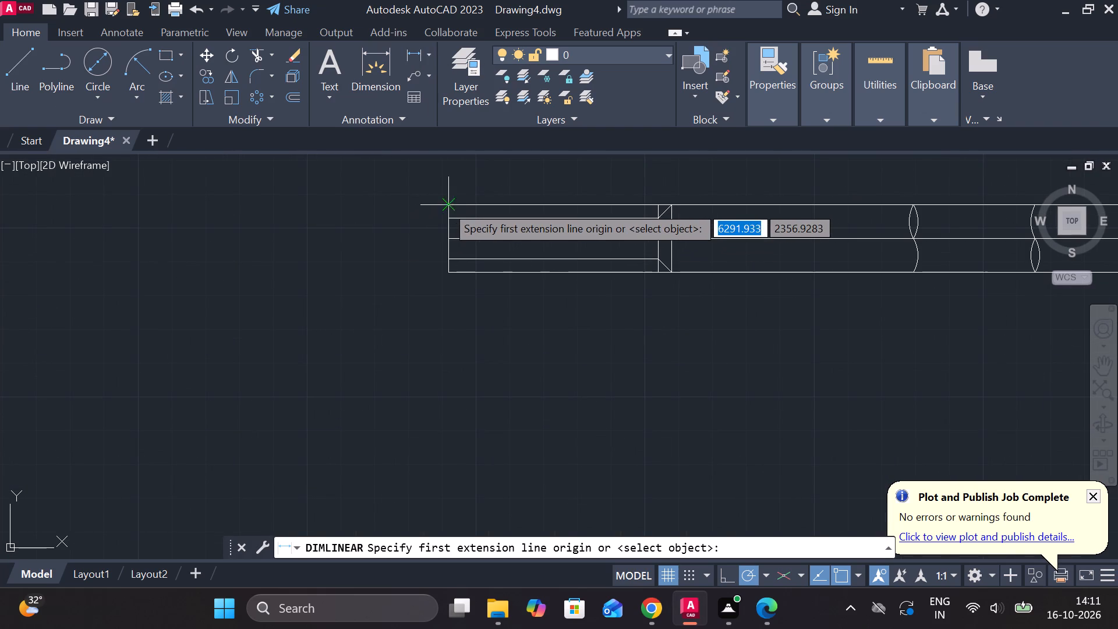
pyautogui.click(447, 204)
pyautogui.scroll(-3, 633, 239)
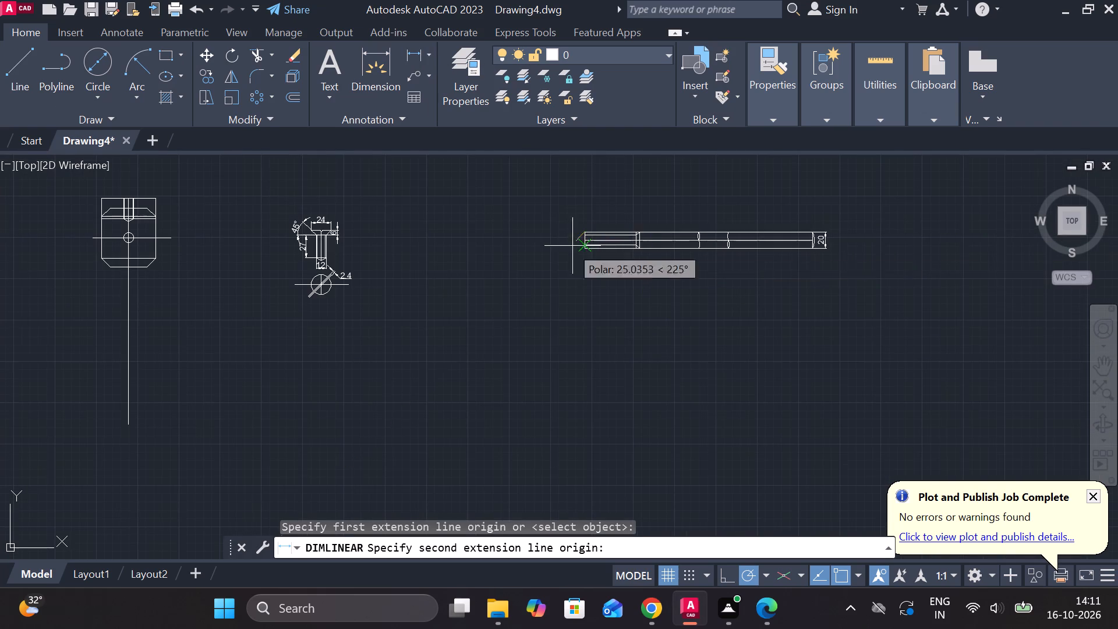
pyautogui.scroll(3, 814, 229)
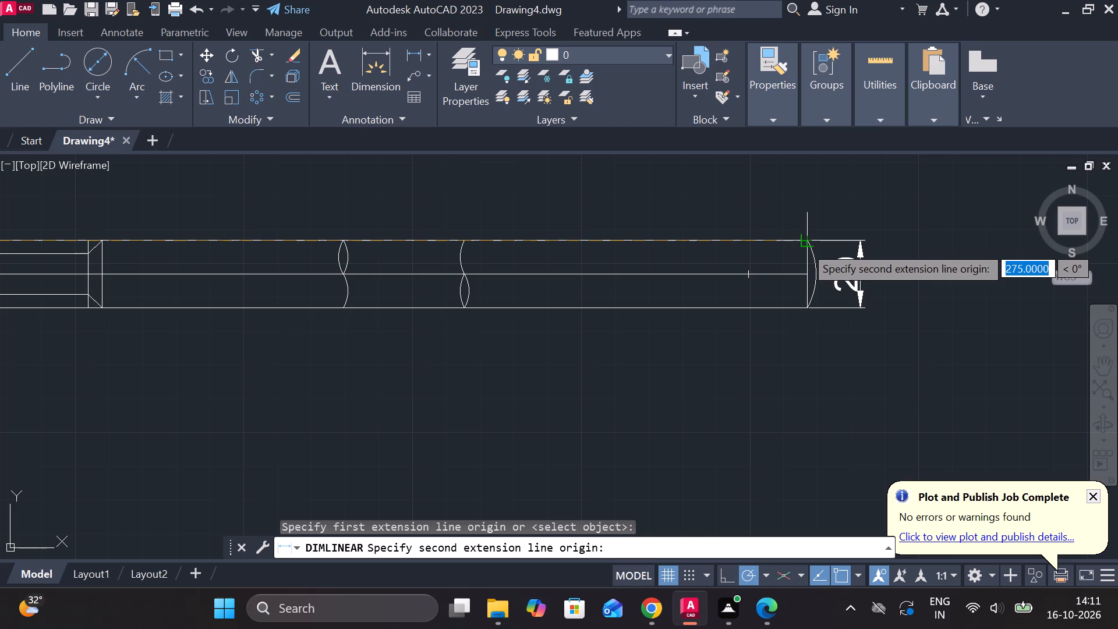
pyautogui.click(804, 245)
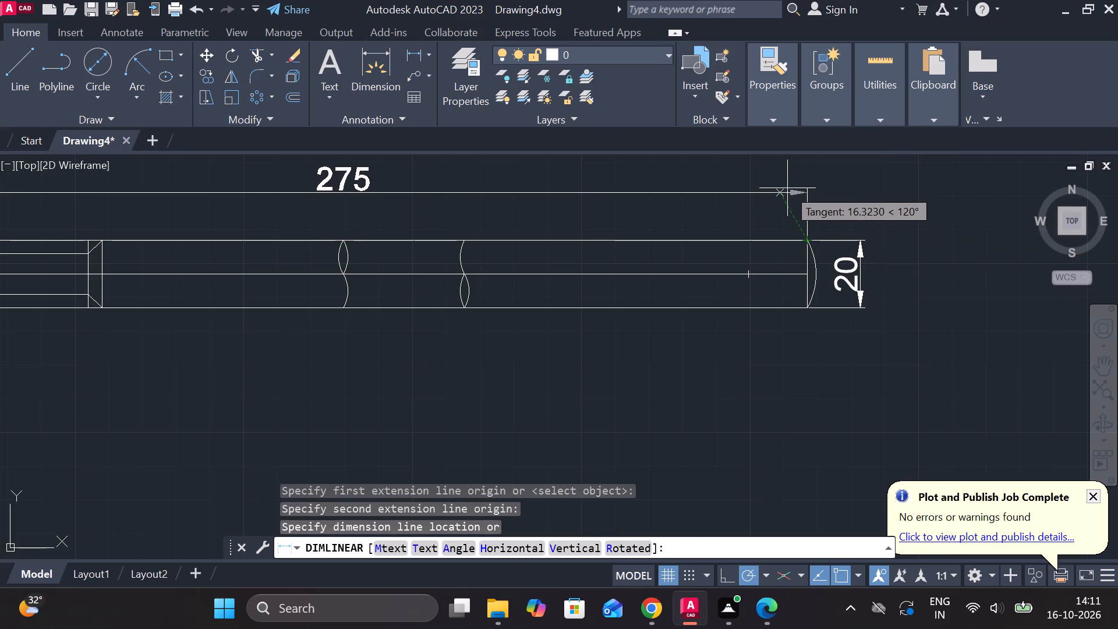
pyautogui.click(787, 188)
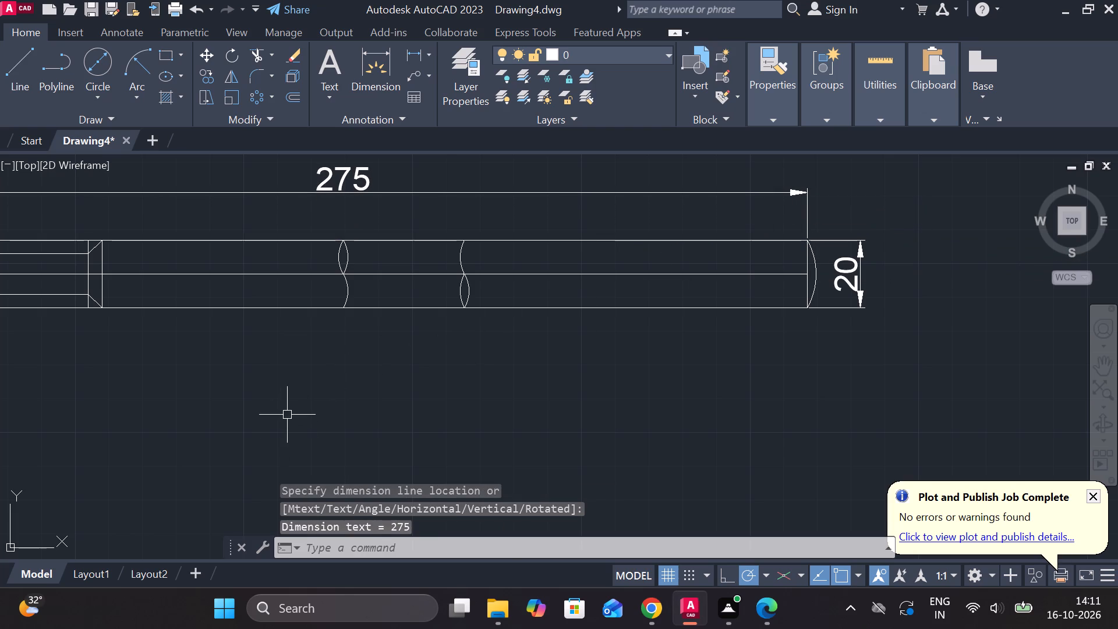
# Add a linear dimension for the stepped section's length, from its end face to the chamfer's start, just above the part.
pyautogui.click(422, 52)
pyautogui.scroll(-2, 135, 199)
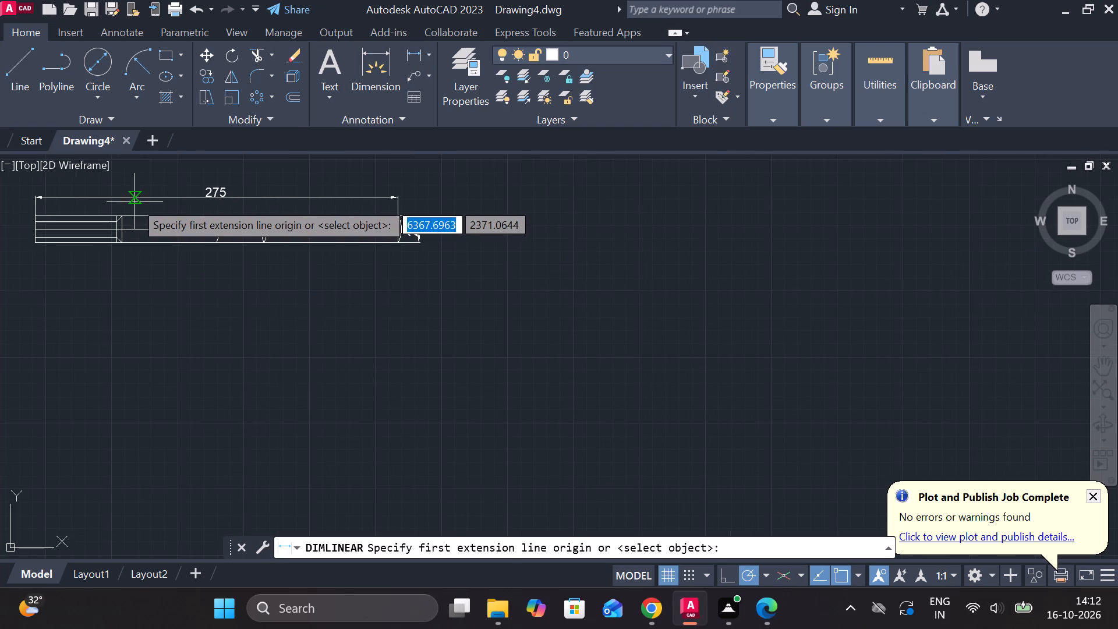
pyautogui.scroll(-1, 391, 338)
pyautogui.scroll(2, 339, 328)
pyautogui.scroll(-2, 339, 328)
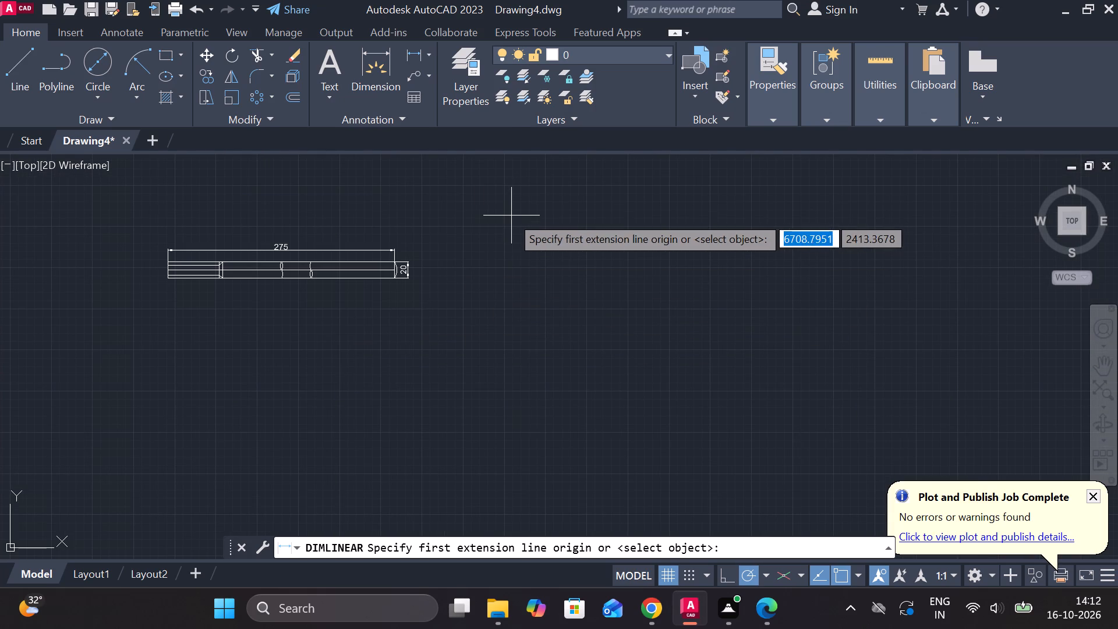
pyautogui.scroll(2, 453, 204)
pyautogui.scroll(-2, 453, 204)
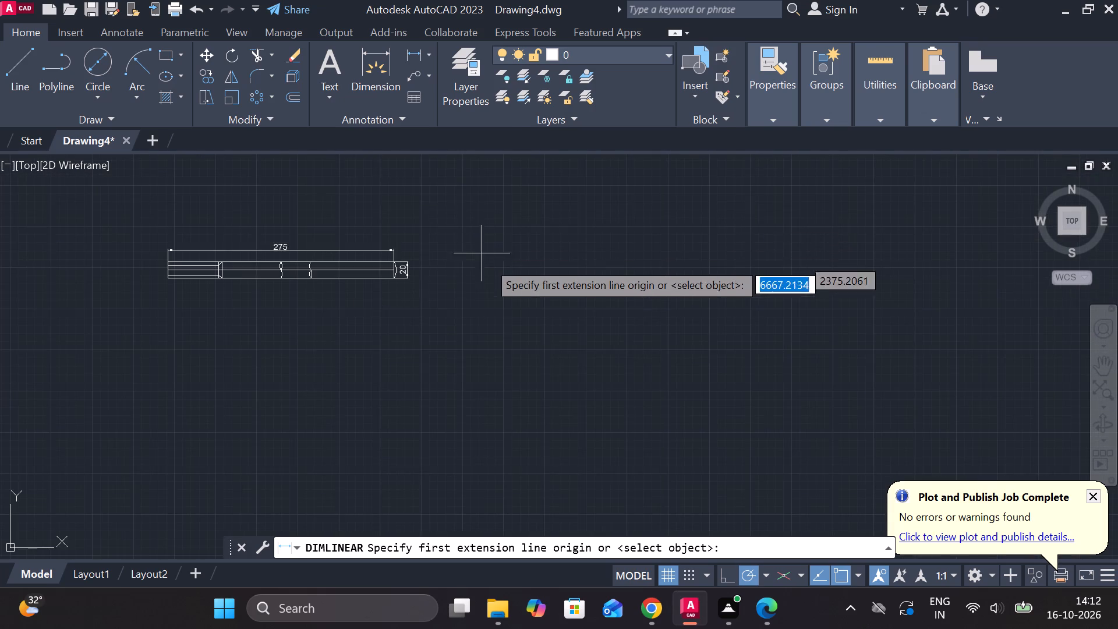
pyautogui.scroll(2, 497, 273)
pyautogui.scroll(-3, 497, 273)
pyautogui.scroll(1, 295, 241)
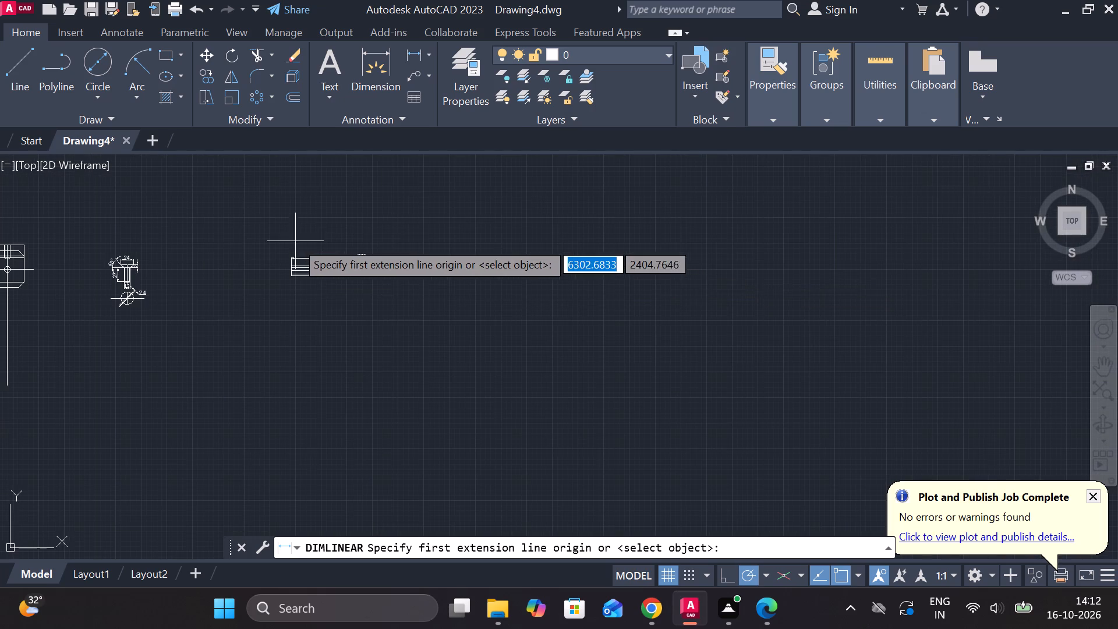
pyautogui.scroll(2, 295, 241)
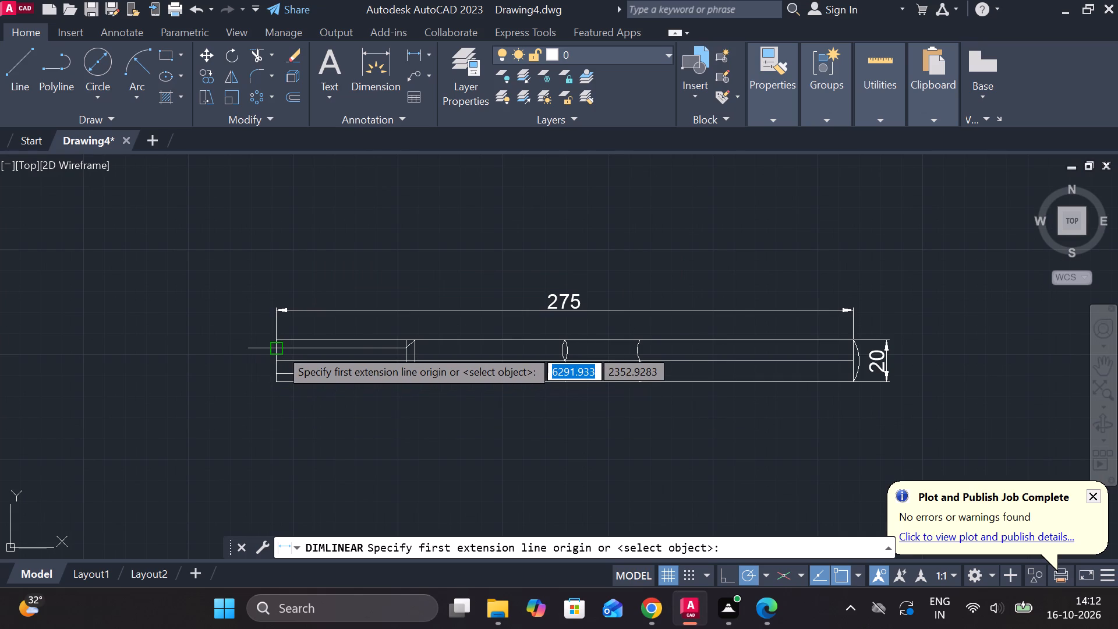
pyautogui.click(279, 348)
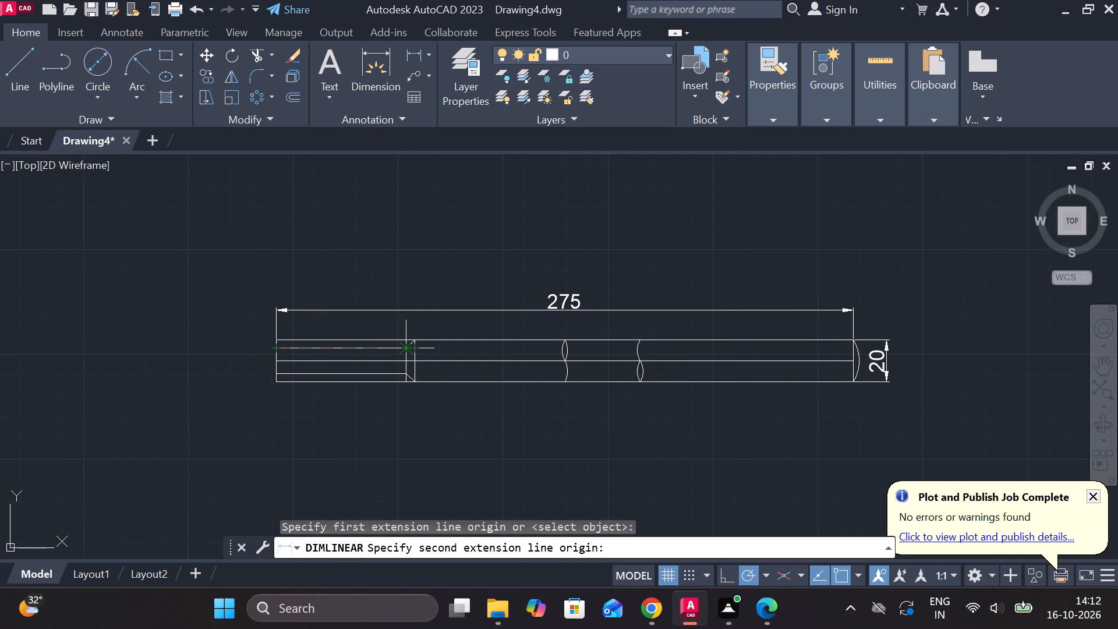
pyautogui.click(408, 349)
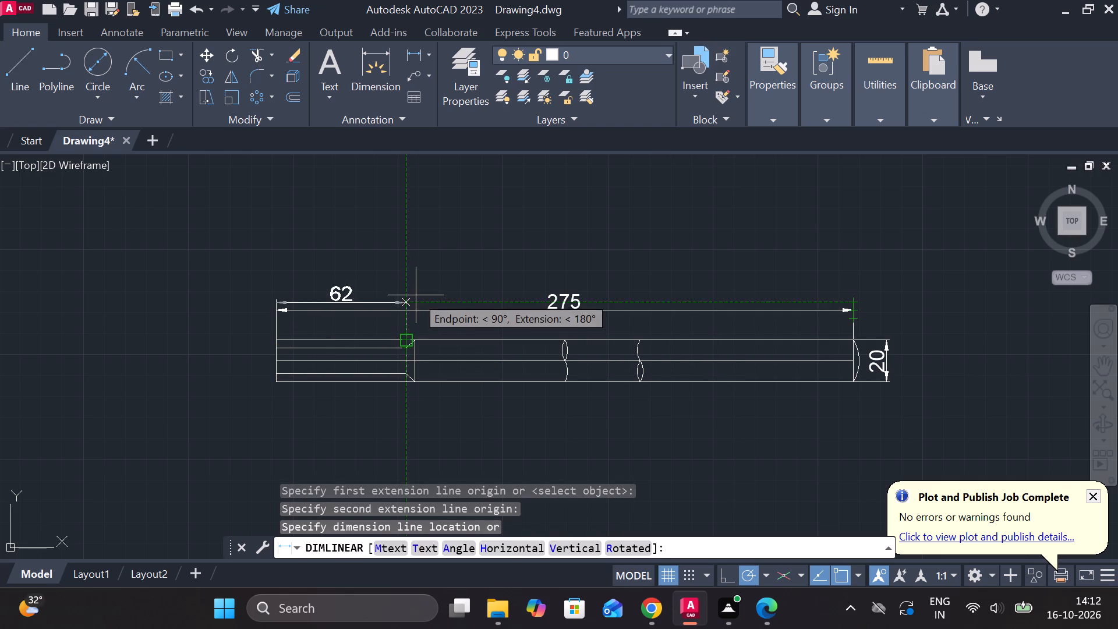
pyautogui.click(418, 327)
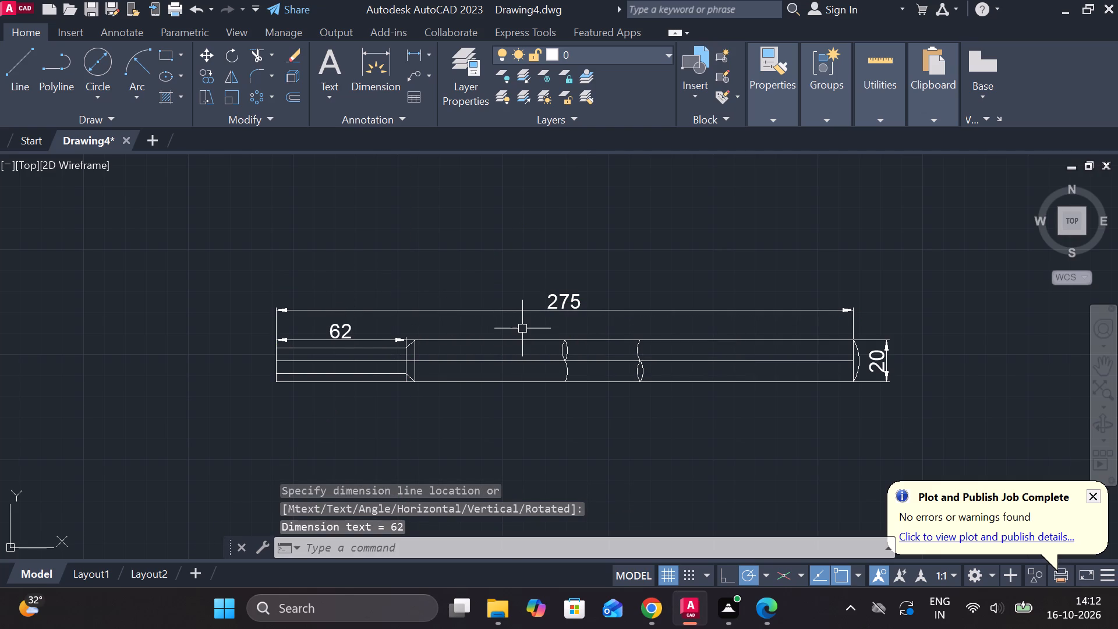
# Move the overall length dimension farther above the part.
pyautogui.click(559, 303)
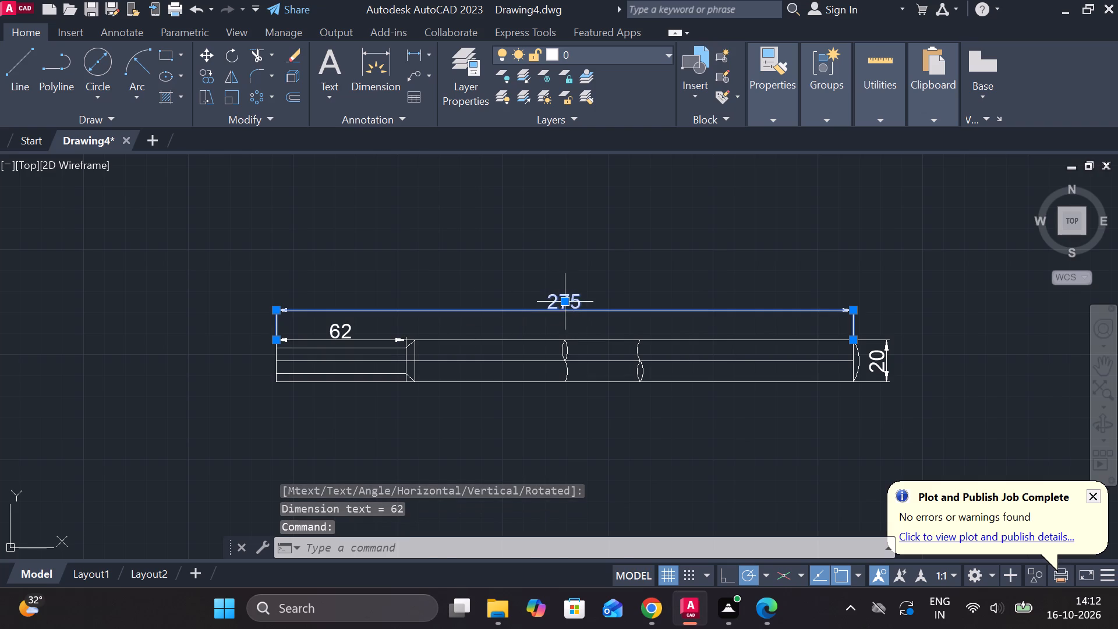
pyautogui.click(567, 302)
pyautogui.click(567, 282)
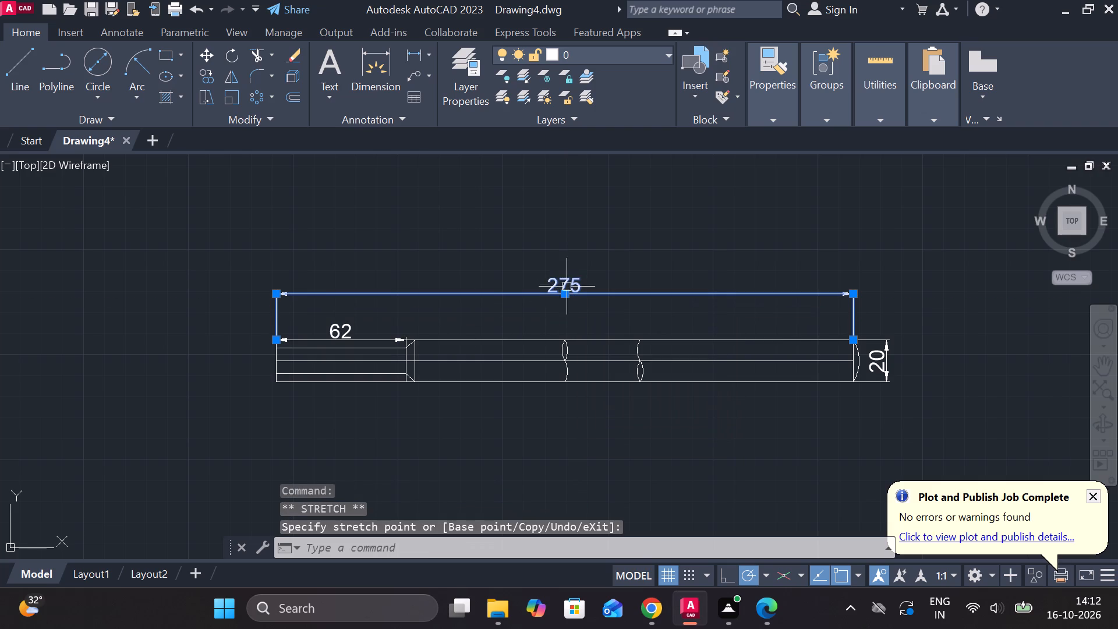
# Raise the stepped section's length dimension so it sits between the part's upper outline and the overall length dimension.
pyautogui.click(340, 329)
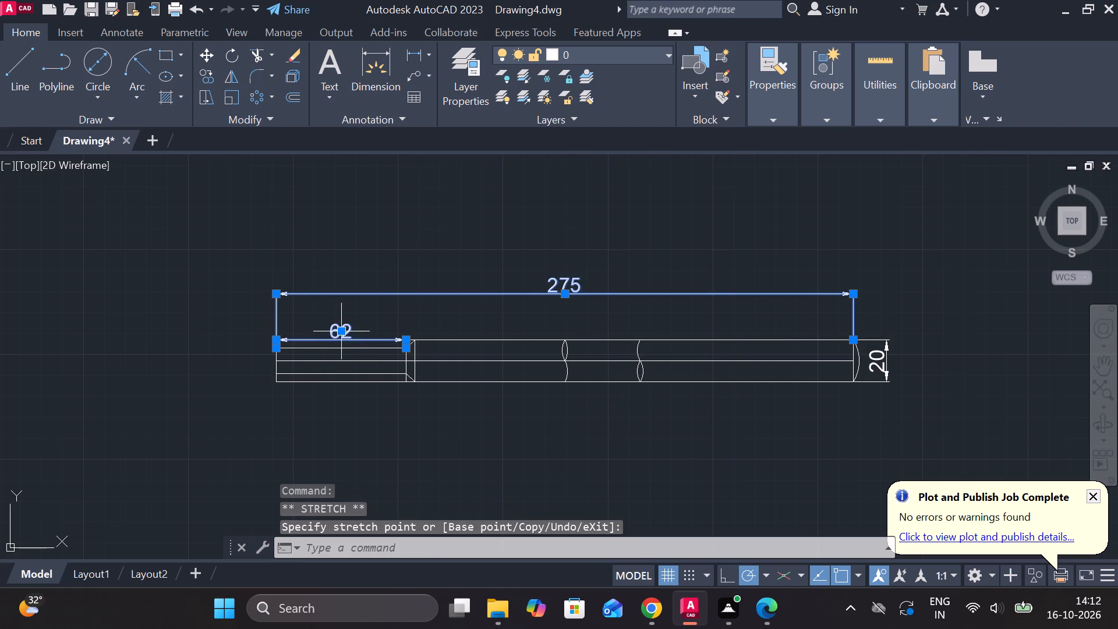
pyautogui.click(341, 333)
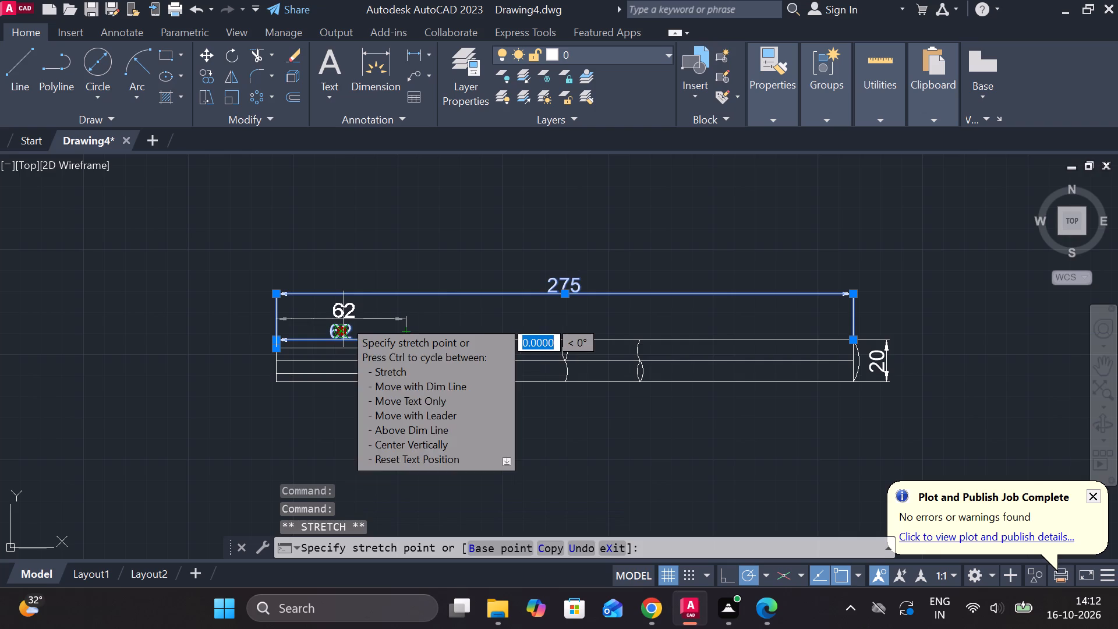
pyautogui.click(344, 319)
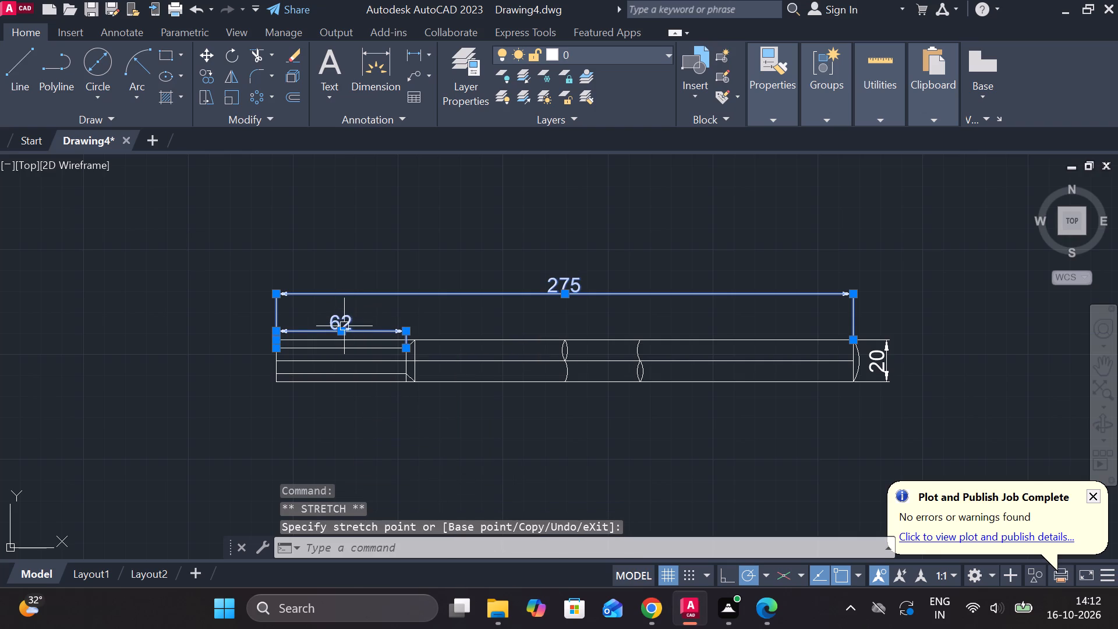
pyautogui.click(341, 329)
pyautogui.click(342, 317)
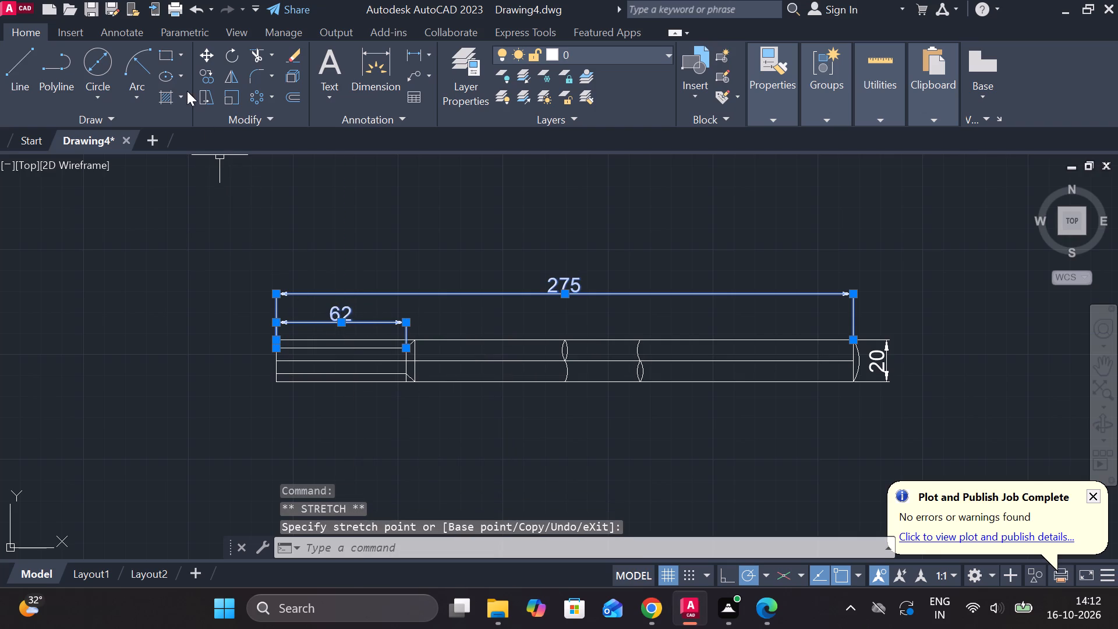
# Add a linear dimension for the part's full height, placed just beyond the stepped end face.
pyautogui.click(409, 52)
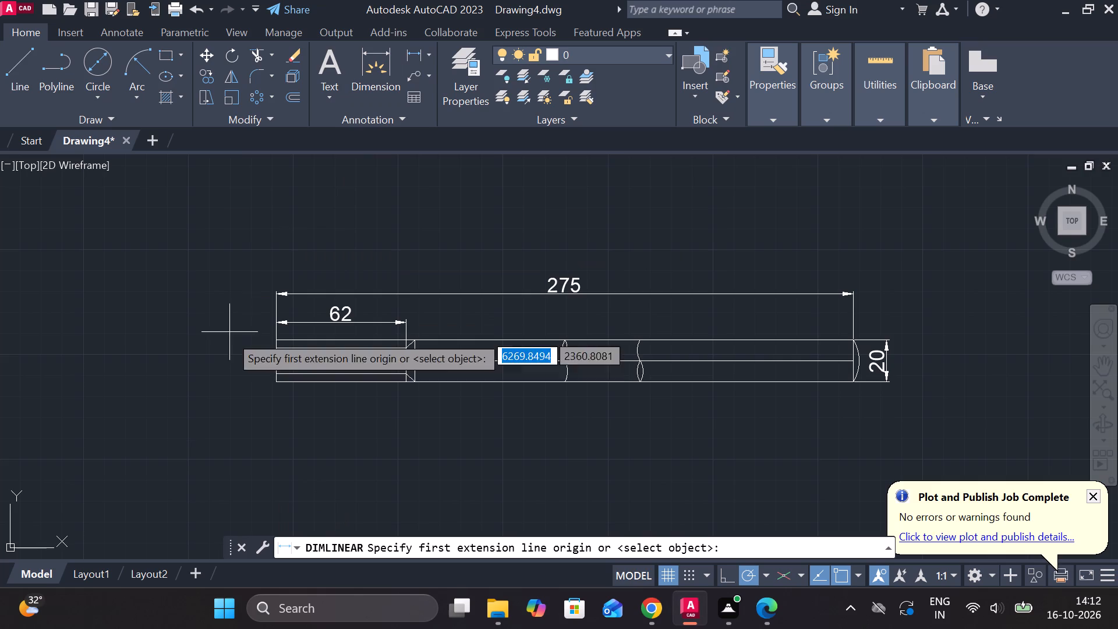
pyautogui.click(279, 340)
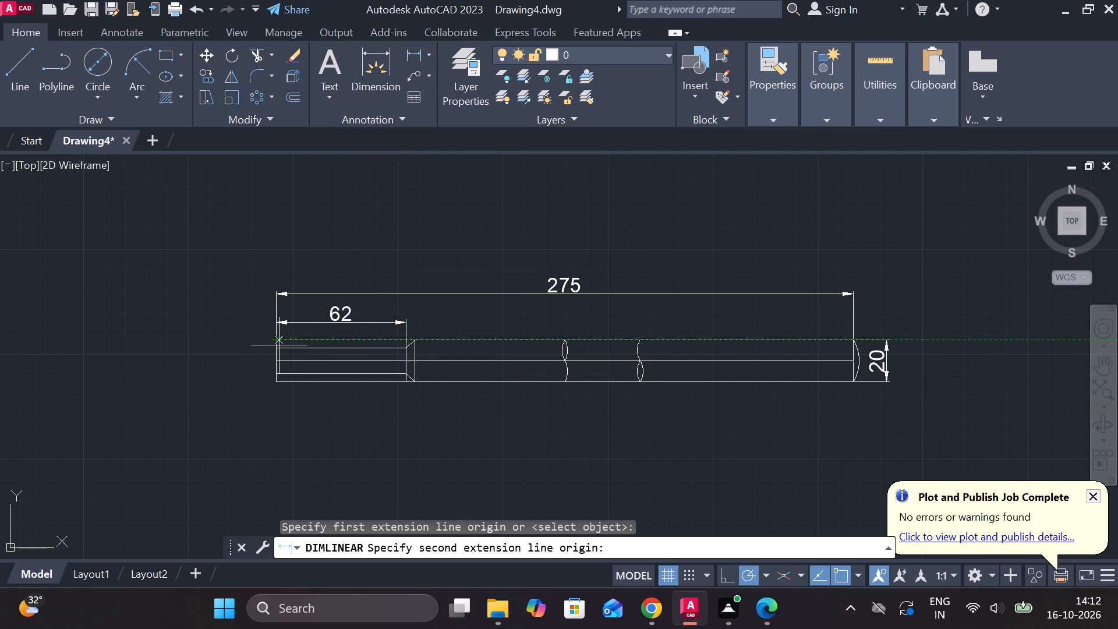
pyautogui.click(277, 383)
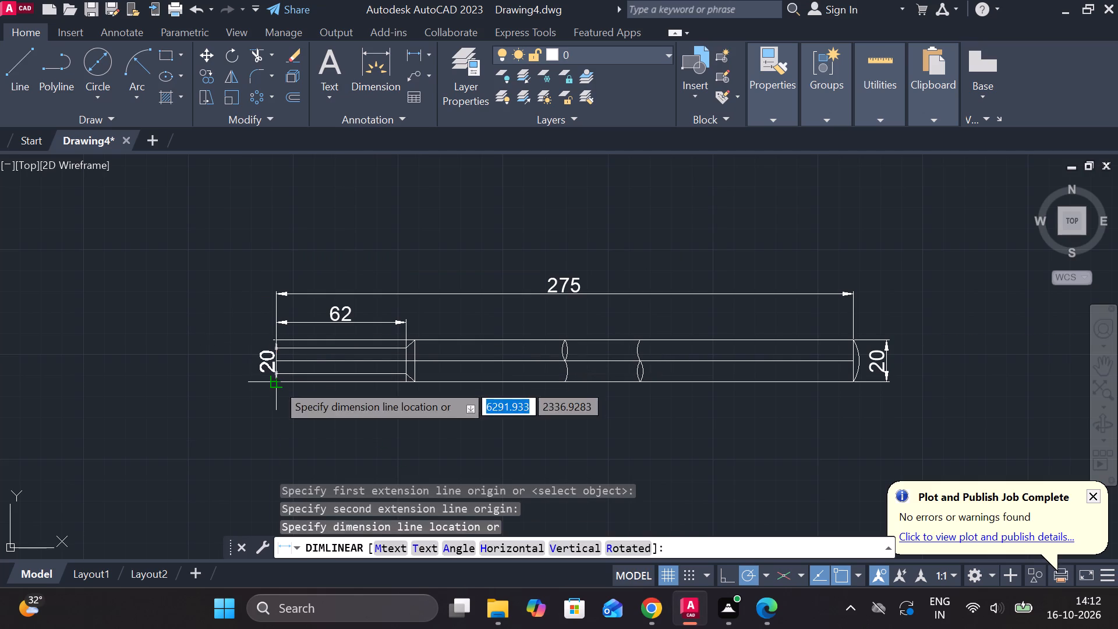
pyautogui.click(213, 383)
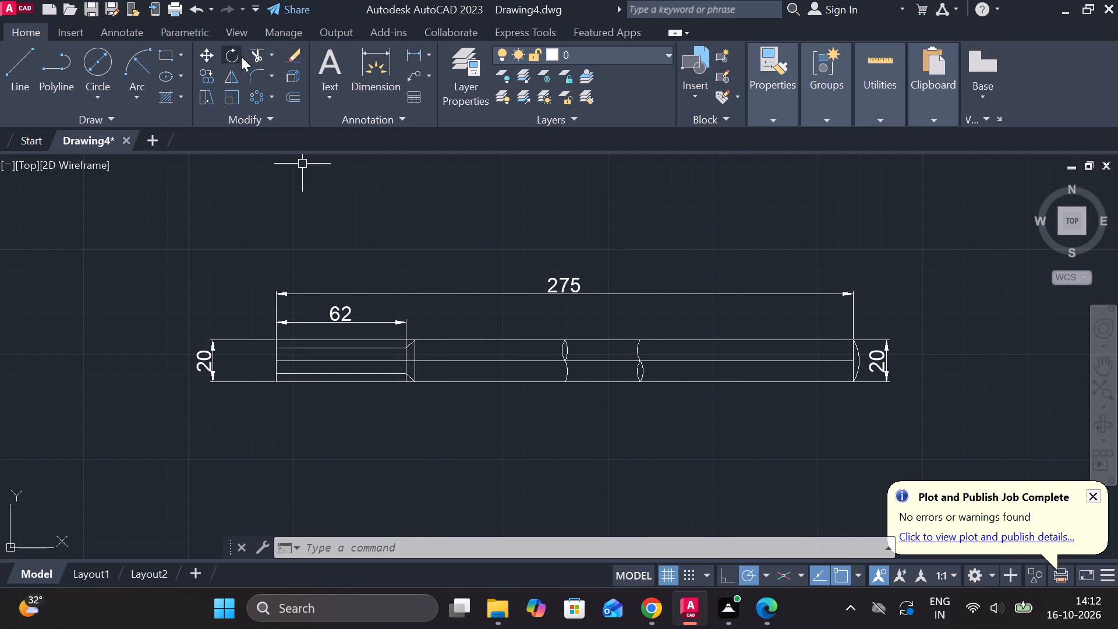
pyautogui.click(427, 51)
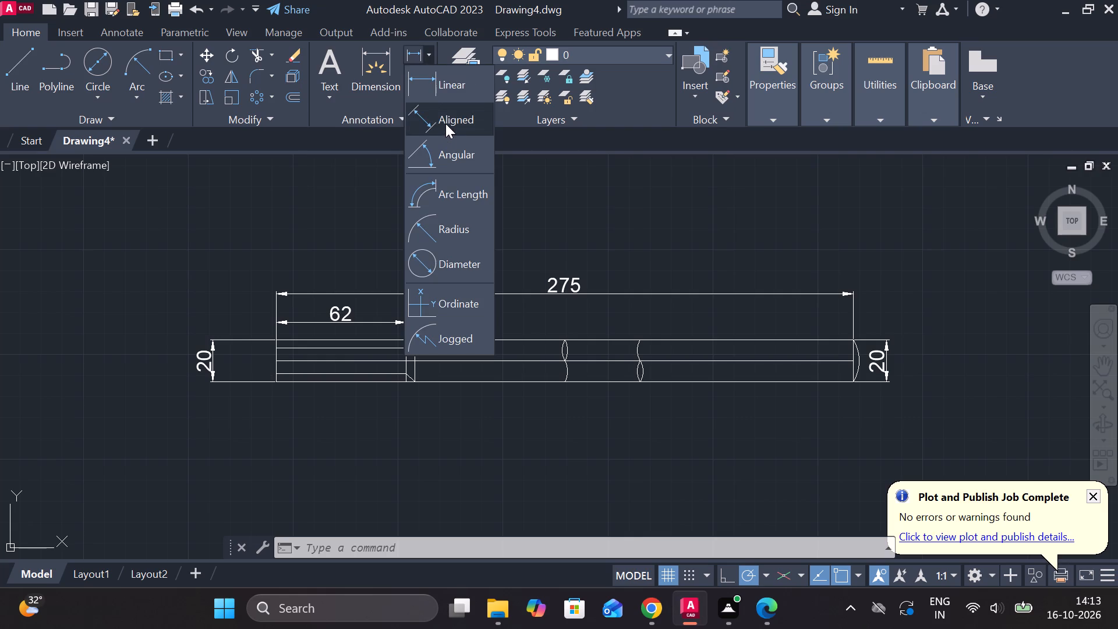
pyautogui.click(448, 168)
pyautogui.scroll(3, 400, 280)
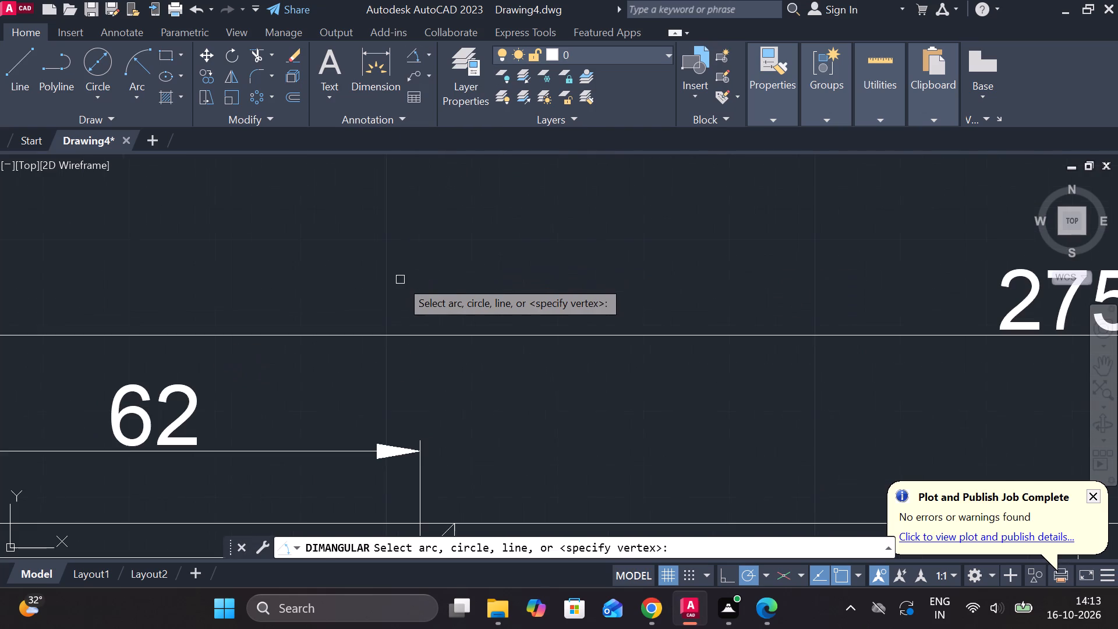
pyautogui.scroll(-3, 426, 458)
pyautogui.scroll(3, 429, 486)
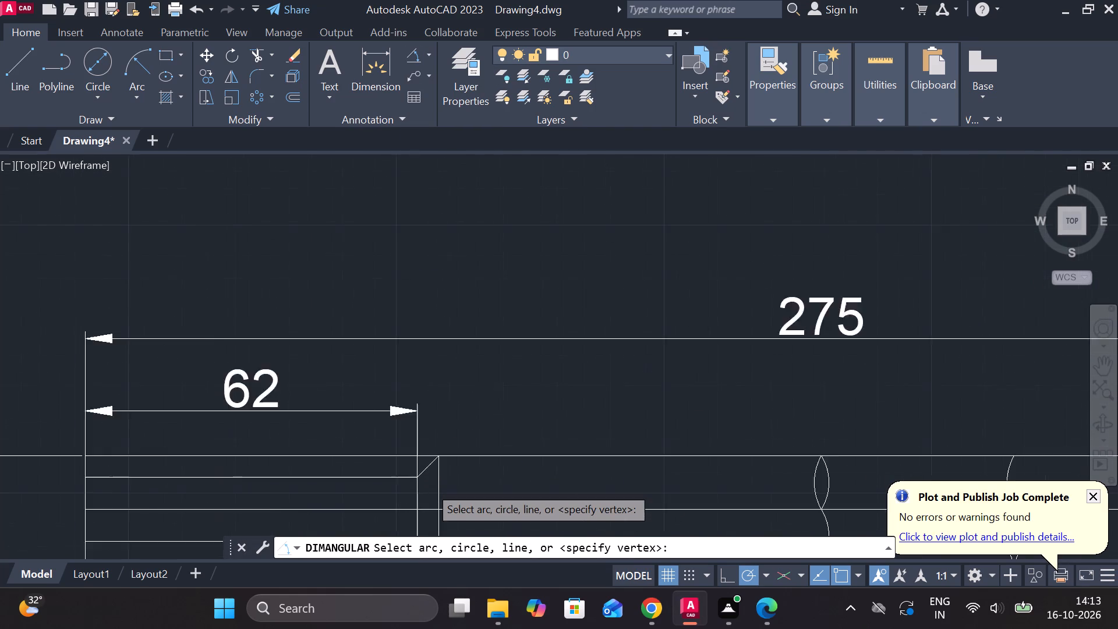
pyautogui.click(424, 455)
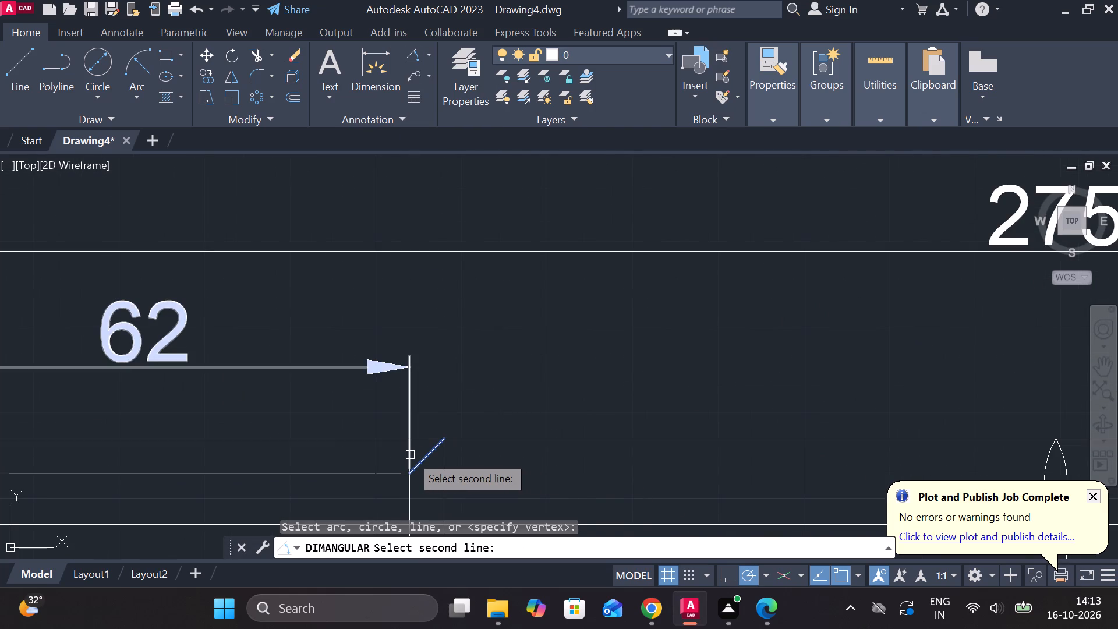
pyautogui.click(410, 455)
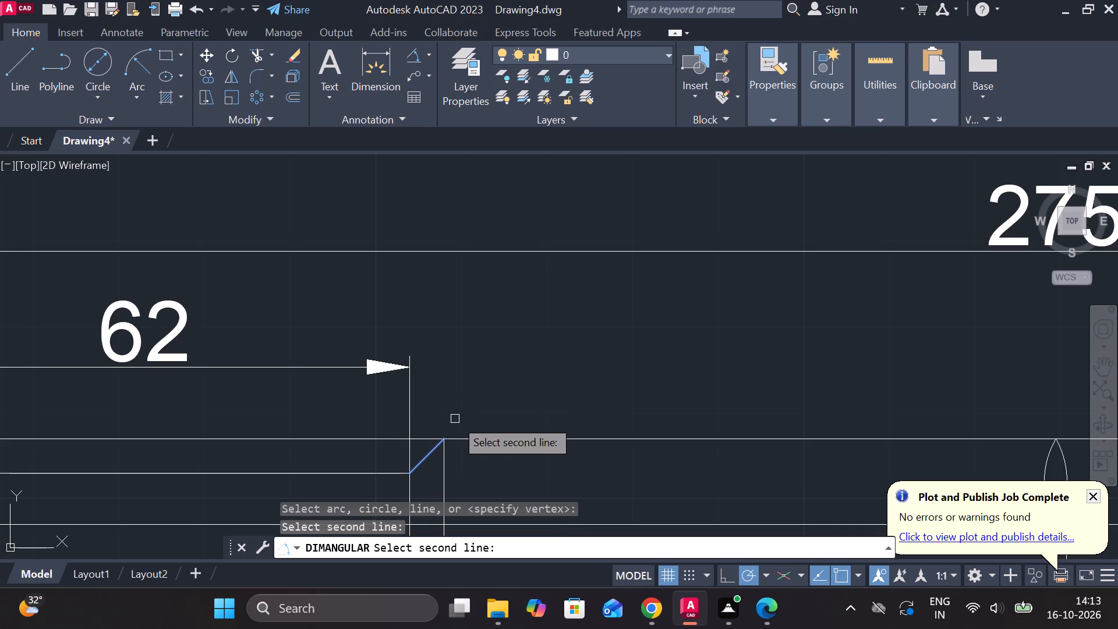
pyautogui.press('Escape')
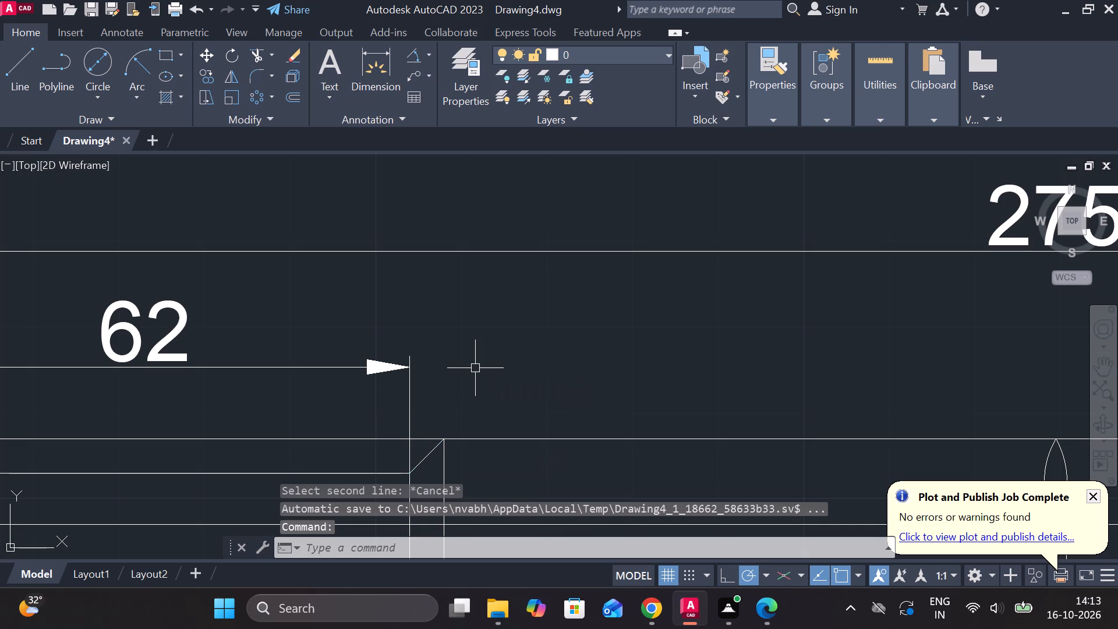
# Draw a short vertical line from the upper chamfer's inner corner straight up to the part's upper outline.
pyautogui.click(17, 63)
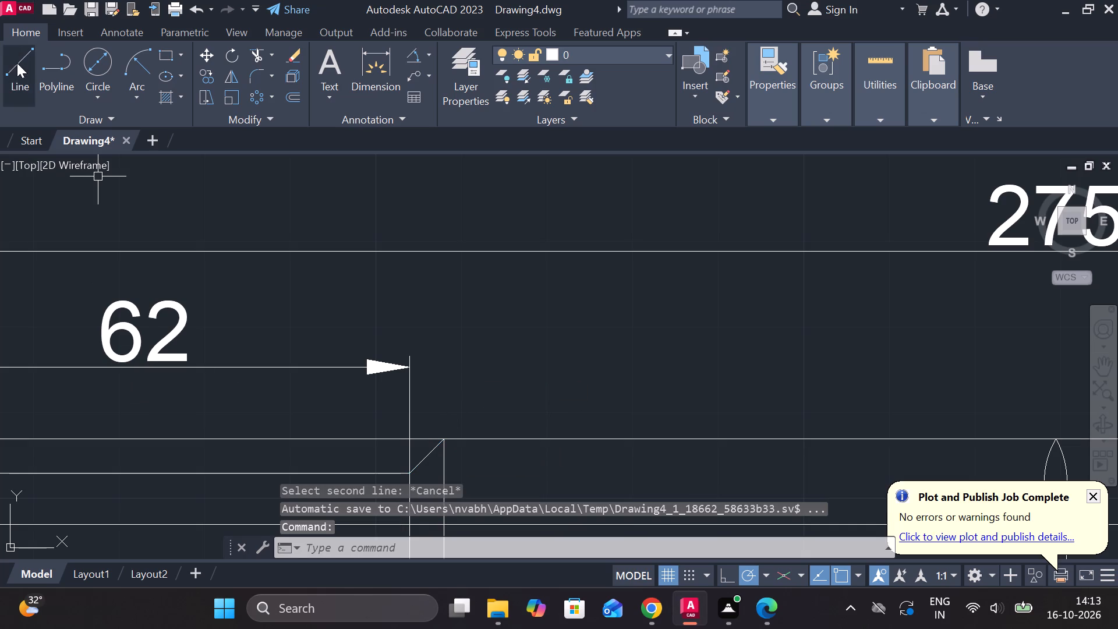
pyautogui.click(406, 478)
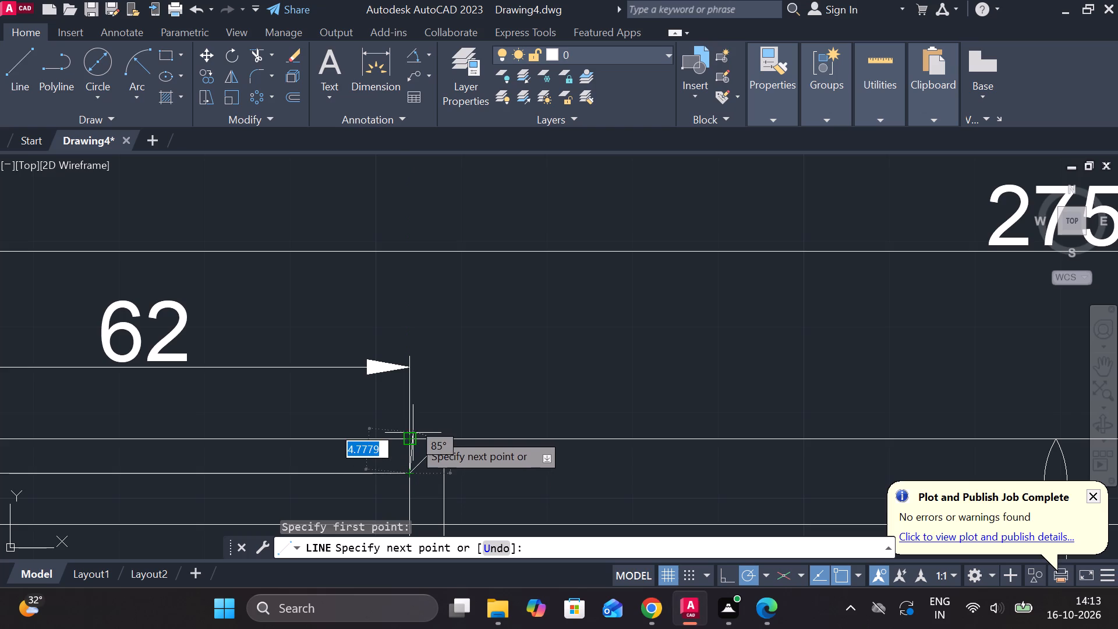
pyautogui.scroll(2, 406, 415)
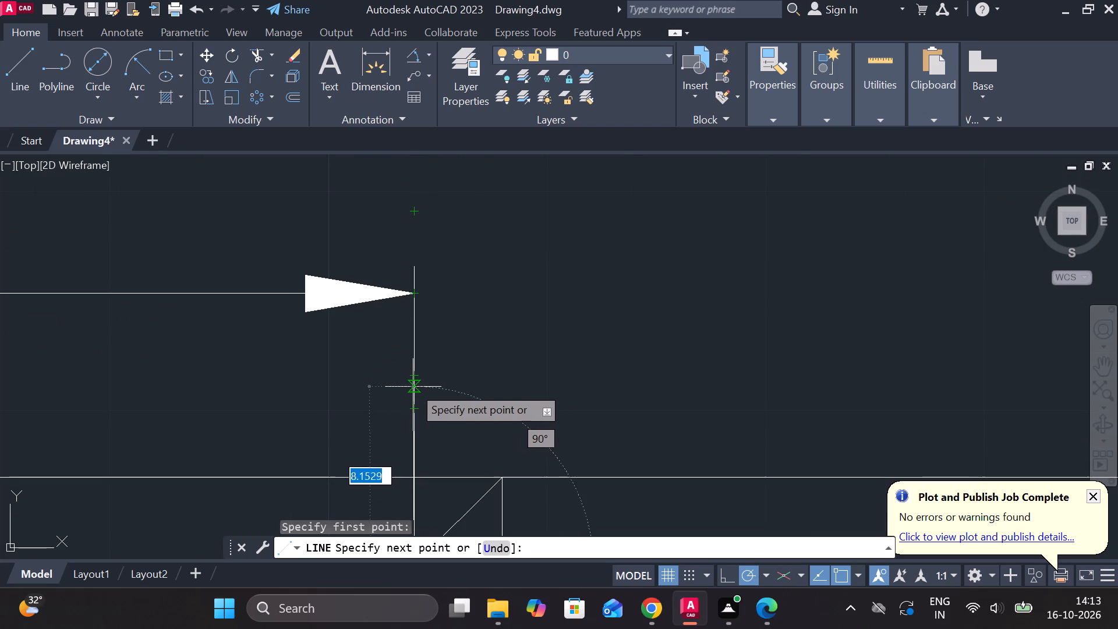
pyautogui.click(410, 482)
pyautogui.press('Escape')
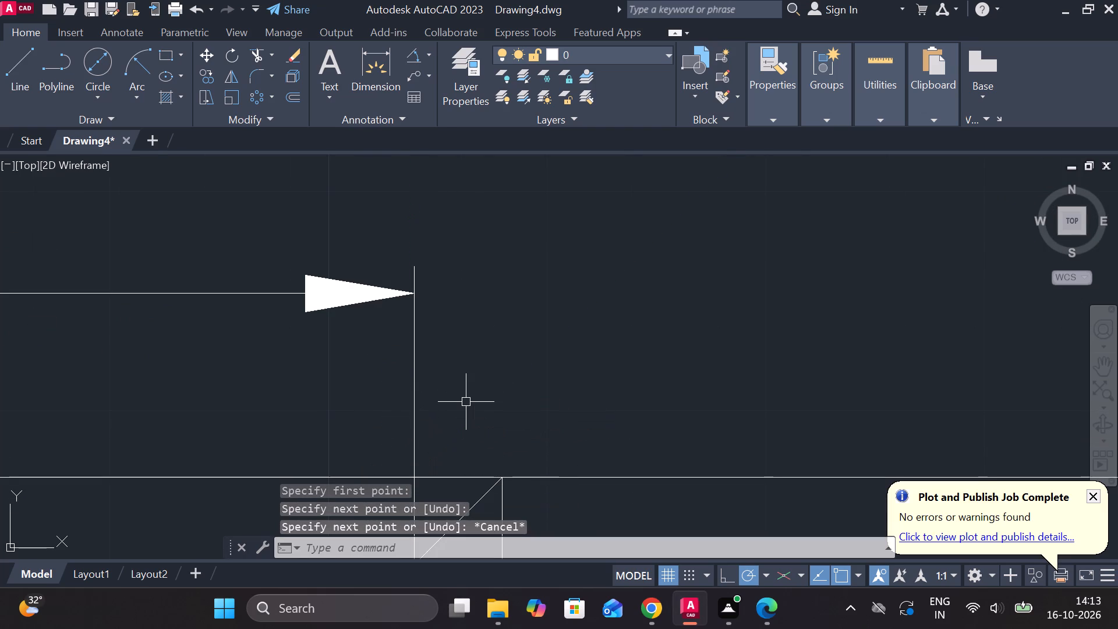
# Add an angular dimension between the upper chamfer edge and the short vertical line, placed above the part.
pyautogui.click(409, 56)
pyautogui.scroll(-2, 482, 306)
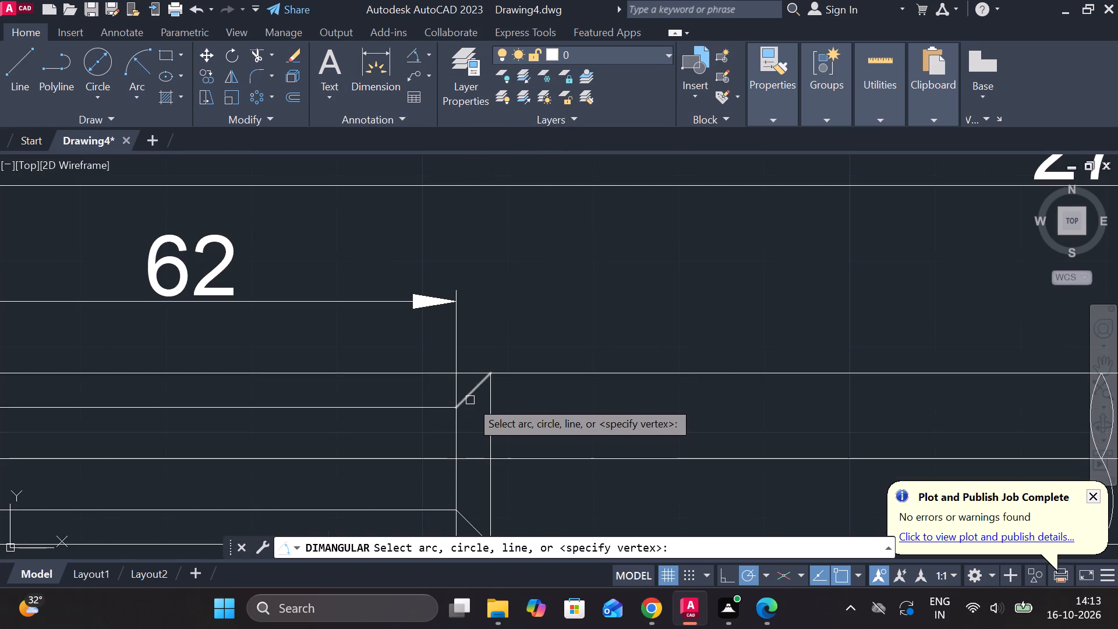
pyautogui.click(470, 396)
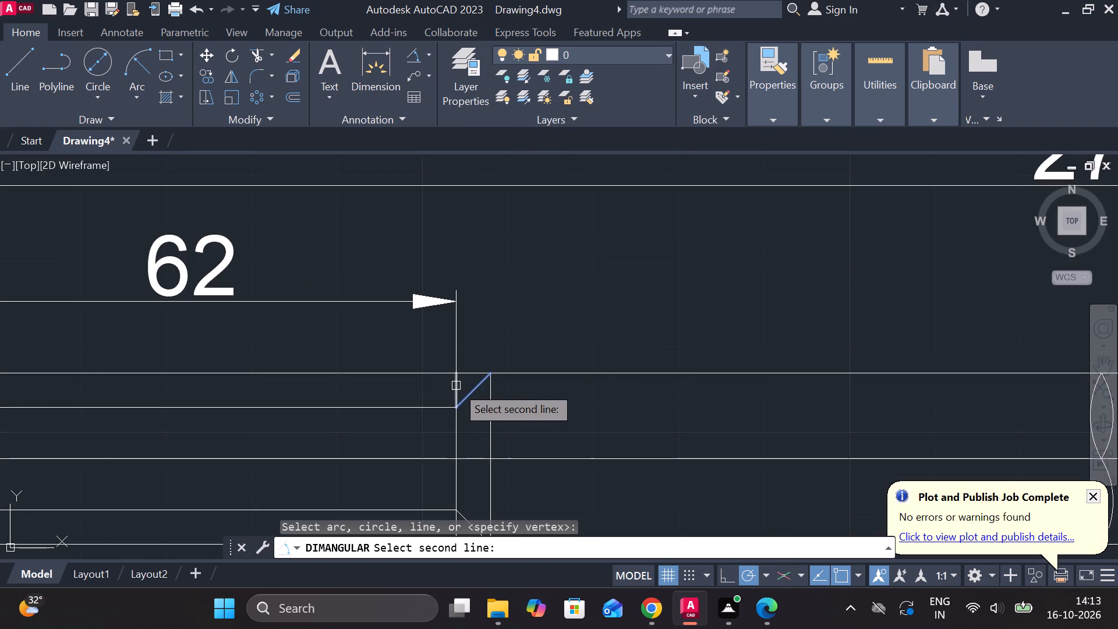
pyautogui.click(456, 386)
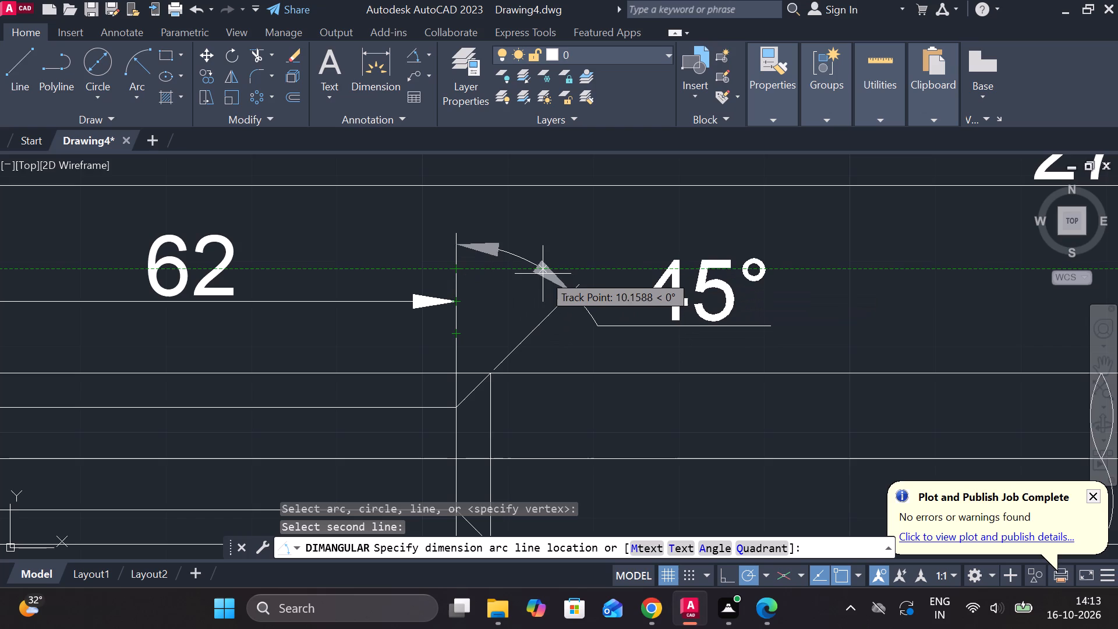
pyautogui.scroll(-2, 551, 267)
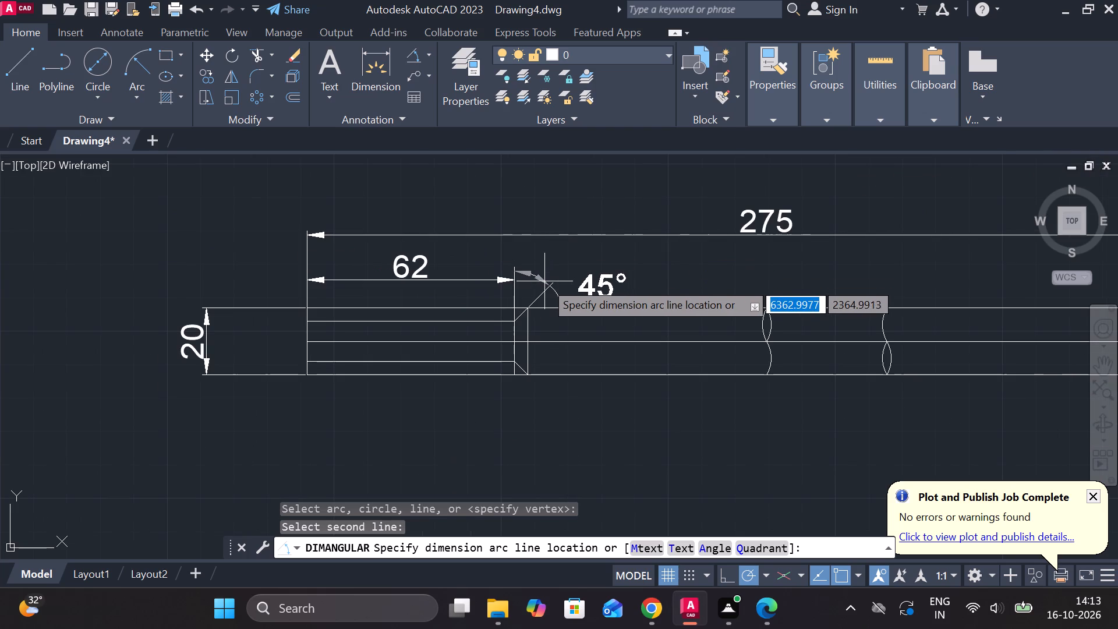
pyautogui.click(548, 271)
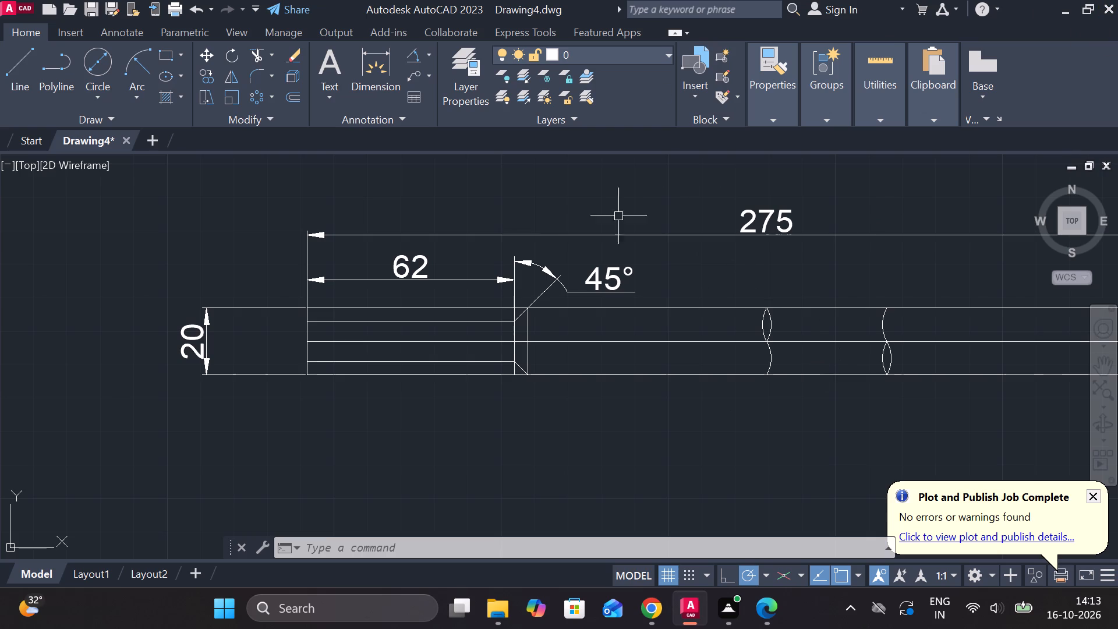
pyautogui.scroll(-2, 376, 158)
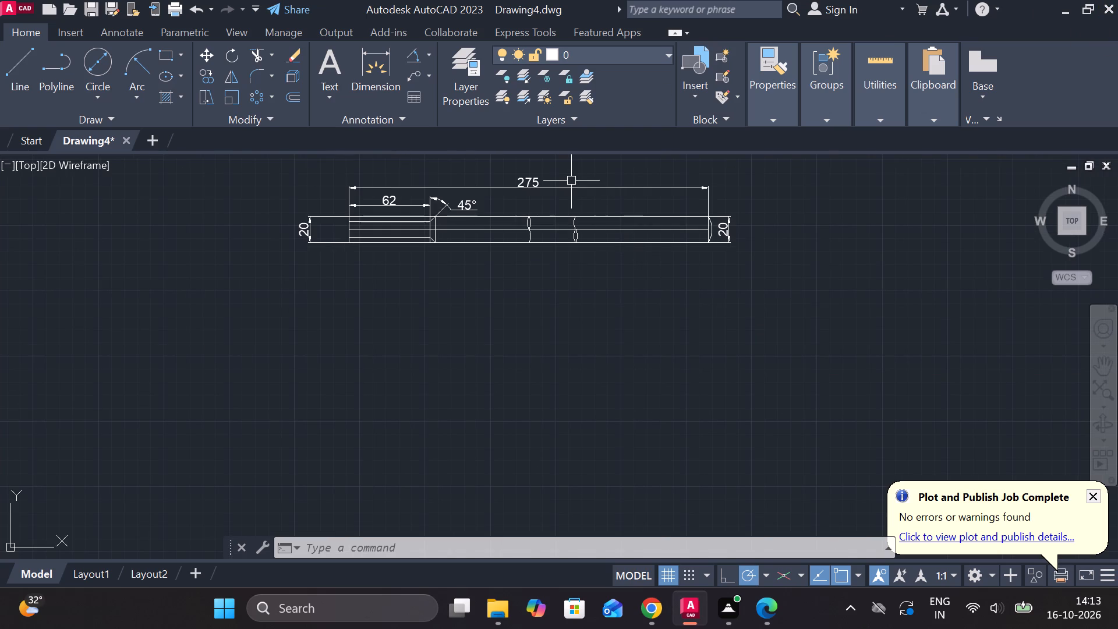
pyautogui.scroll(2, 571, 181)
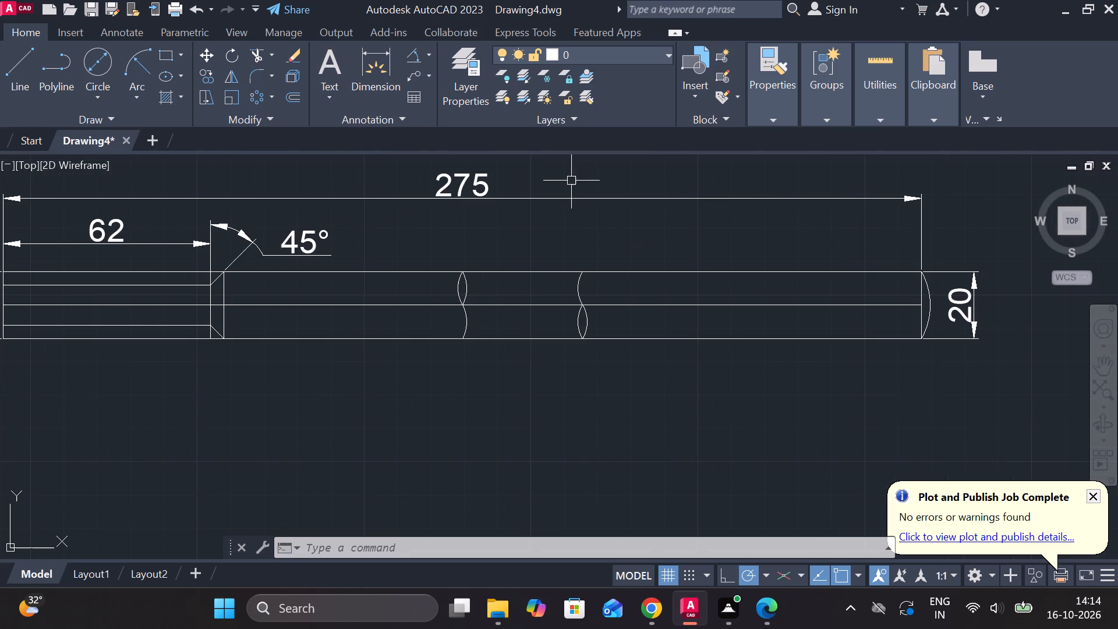
# Remove the full-height dimension placed beyond the stepped end face of the long part with the Trim command.
pyautogui.scroll(-1, 571, 181)
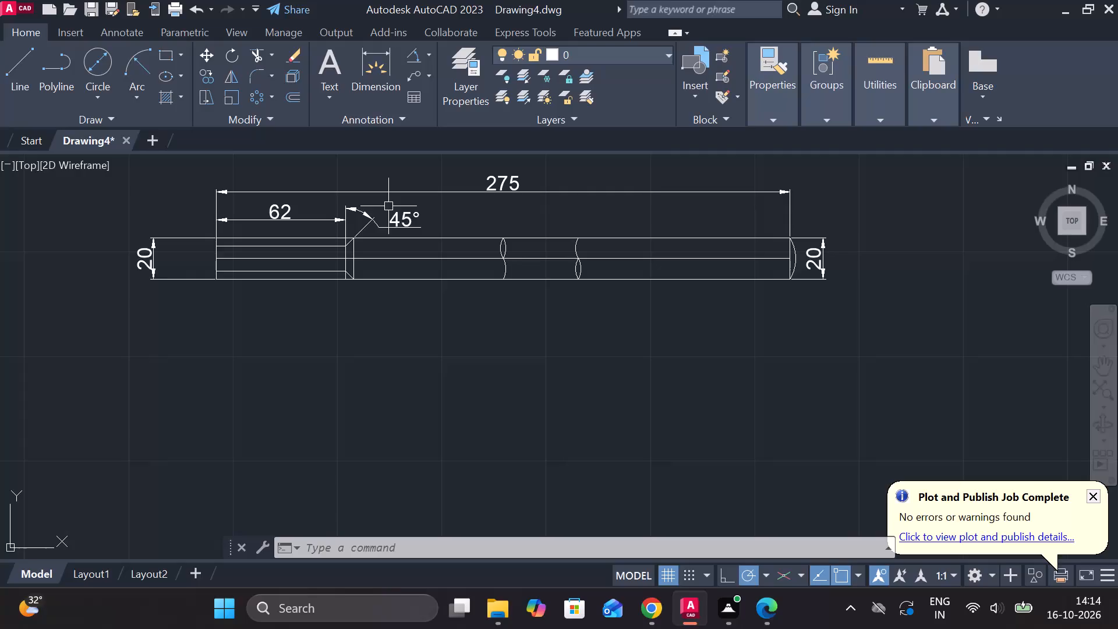
pyautogui.scroll(2, 388, 206)
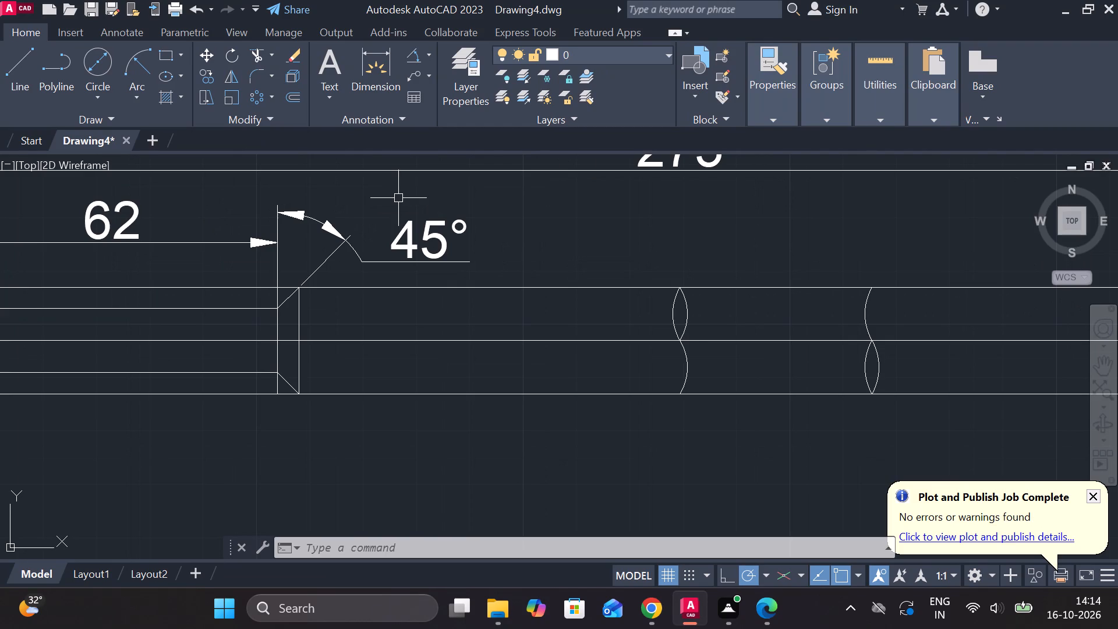
pyautogui.scroll(-2, 183, 291)
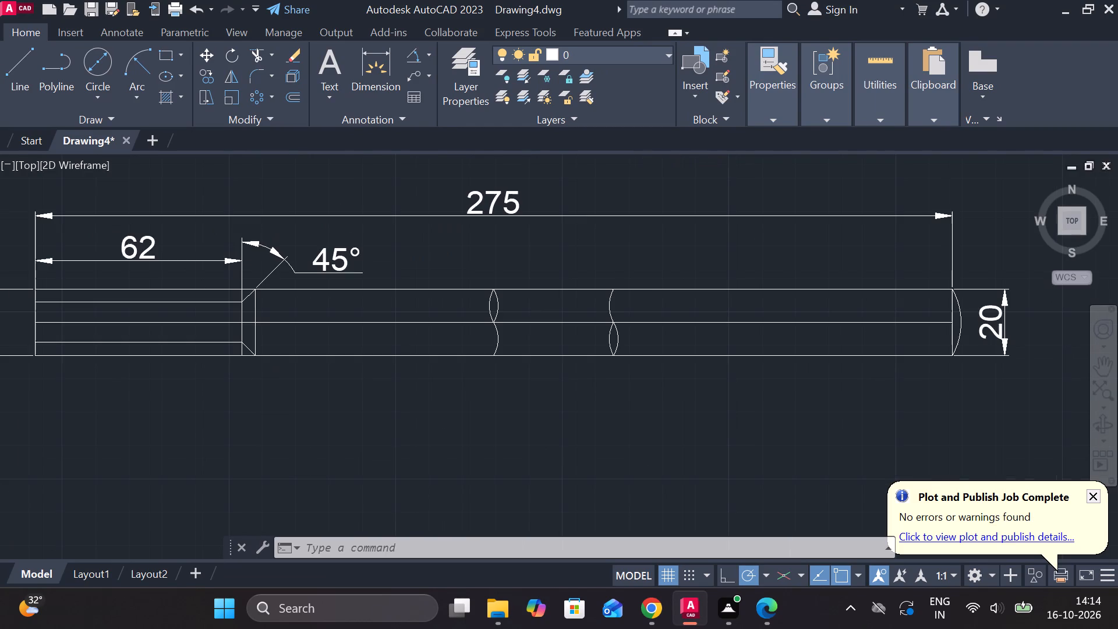
pyautogui.click(258, 56)
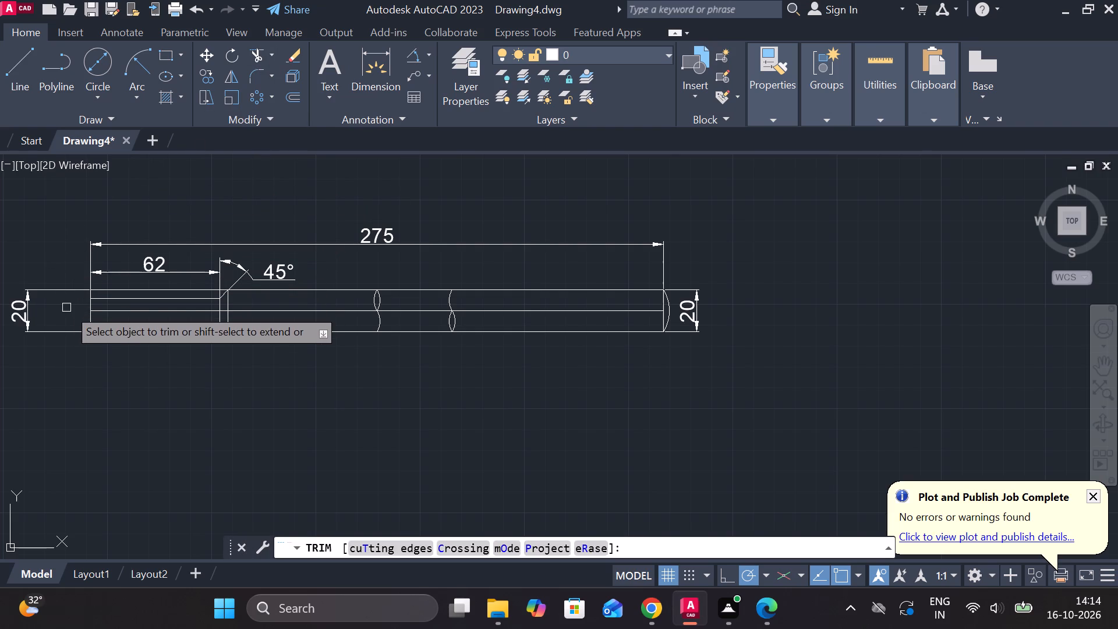
pyautogui.click(77, 289)
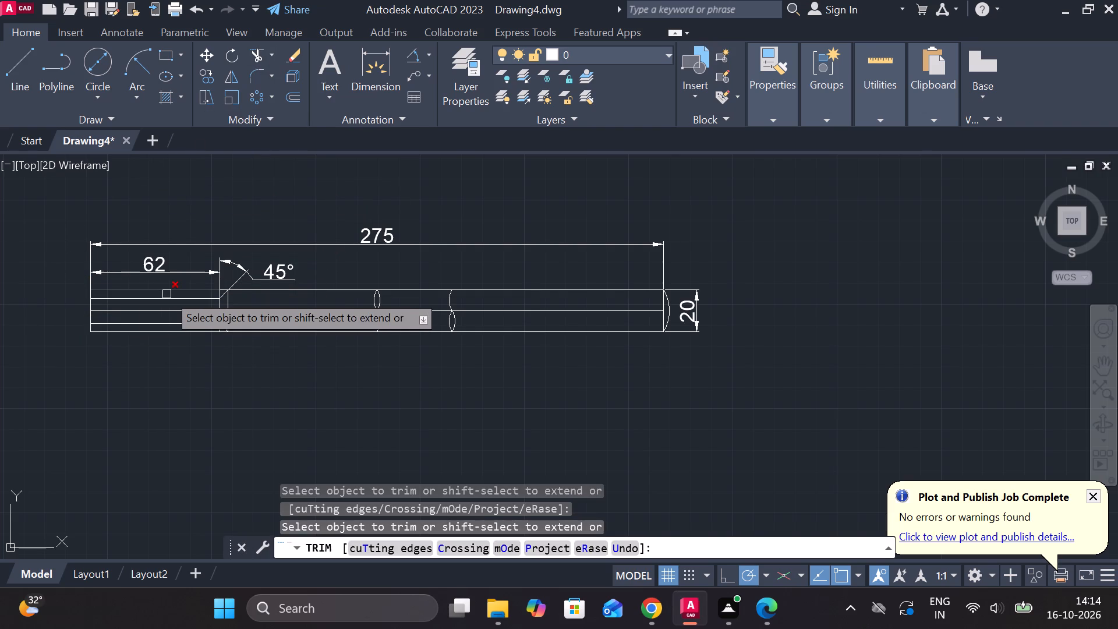
# Trim the full-height outline segments above and below the stepped section and the leftover corner lines outside both chamfers.
pyautogui.click(179, 291)
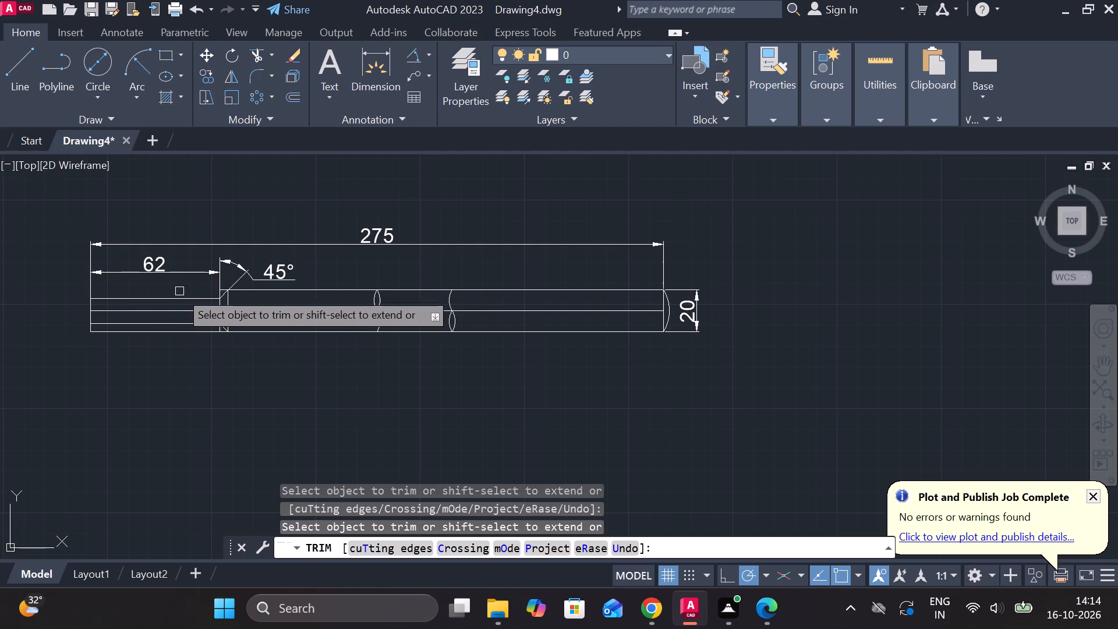
pyautogui.click(183, 336)
pyautogui.scroll(2, 259, 306)
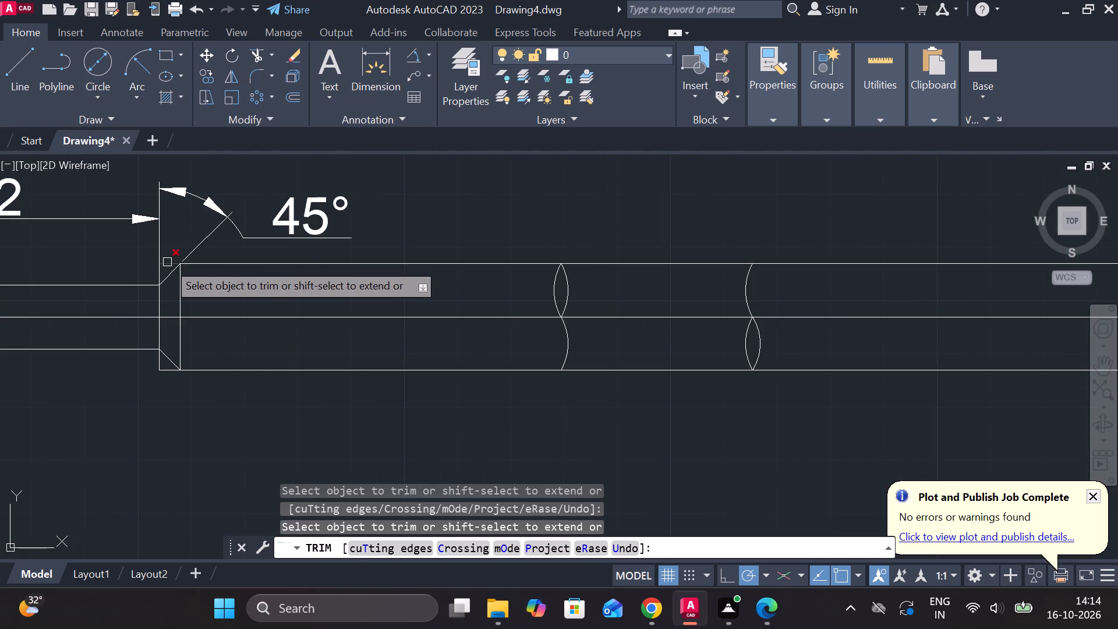
pyautogui.click(167, 262)
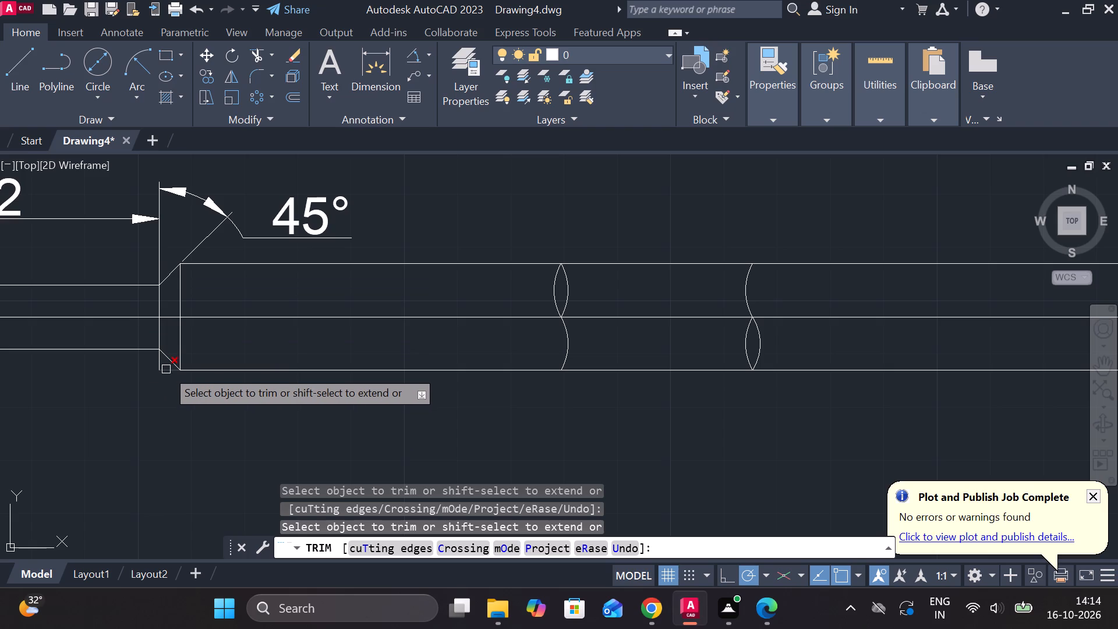
pyautogui.click(166, 367)
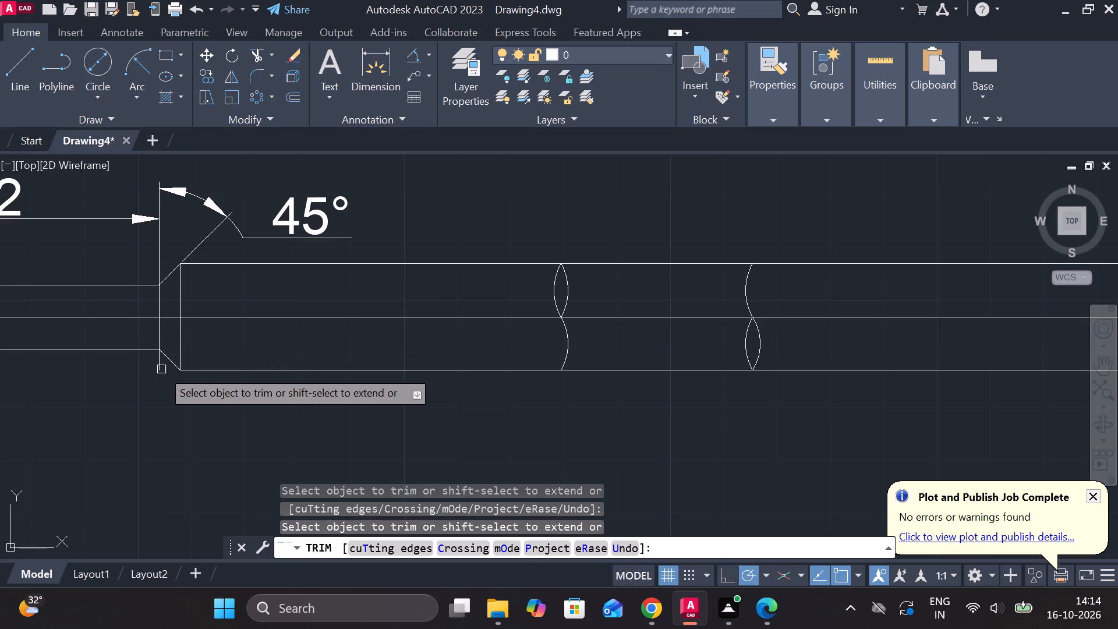
pyautogui.click(159, 369)
pyautogui.scroll(-2, 136, 372)
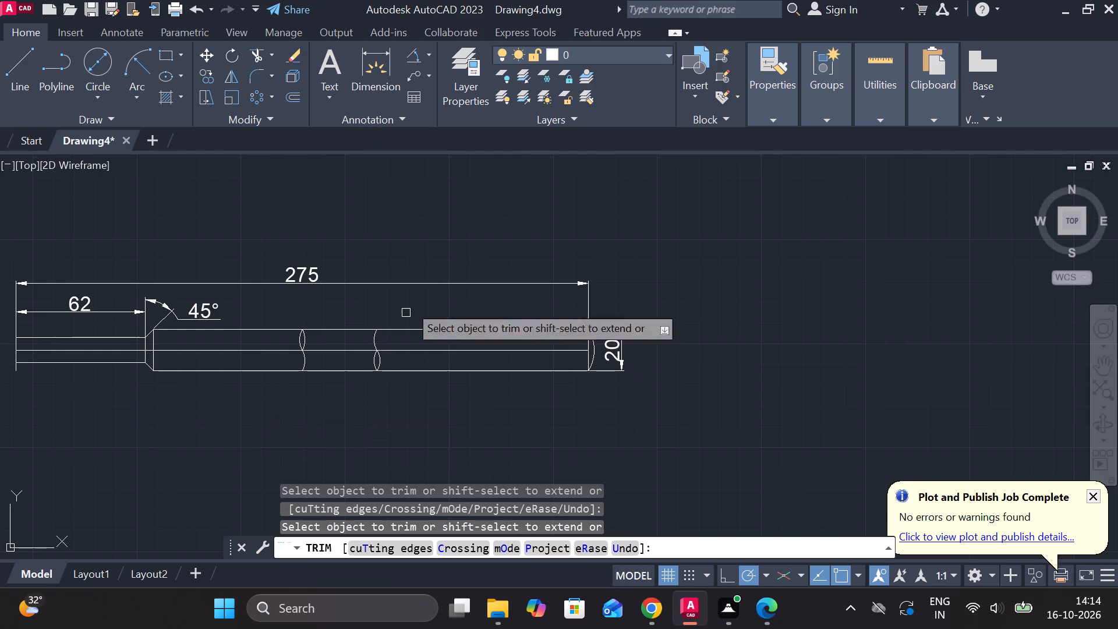
pyautogui.press('Escape')
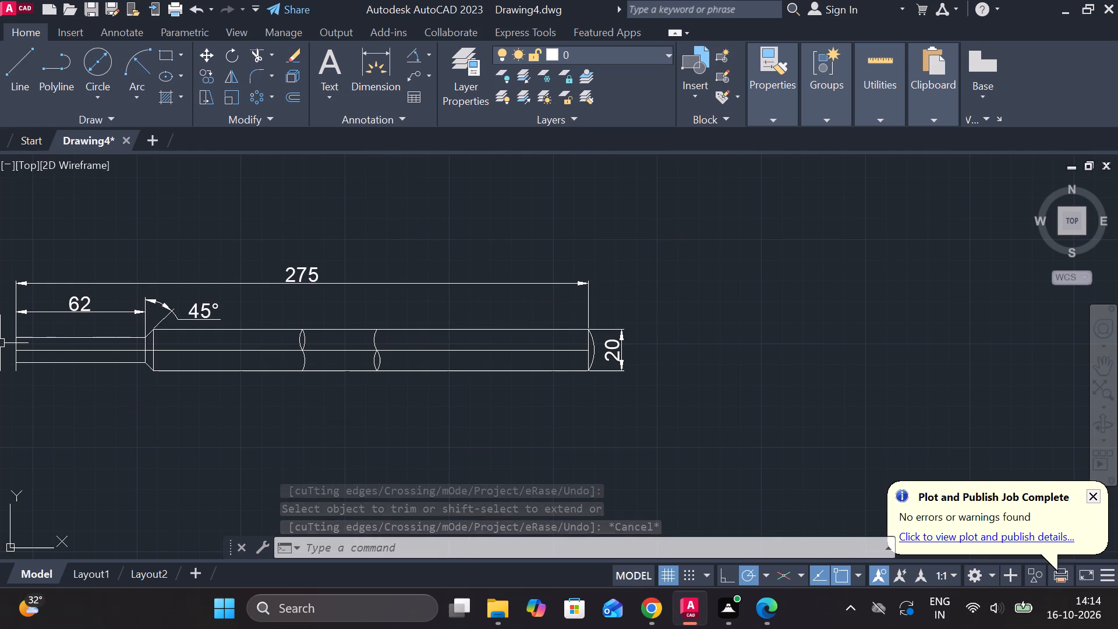
# Trim the end-face line's overhang below the stepped section's lower edge.
pyautogui.scroll(-1, 775, 347)
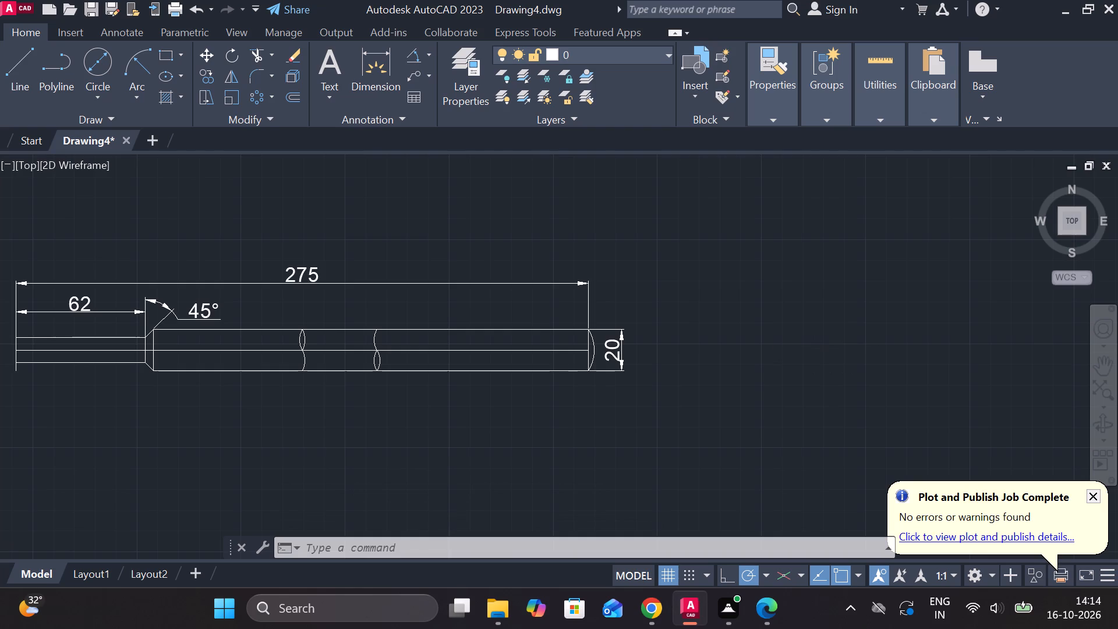
pyautogui.scroll(2, 301, 327)
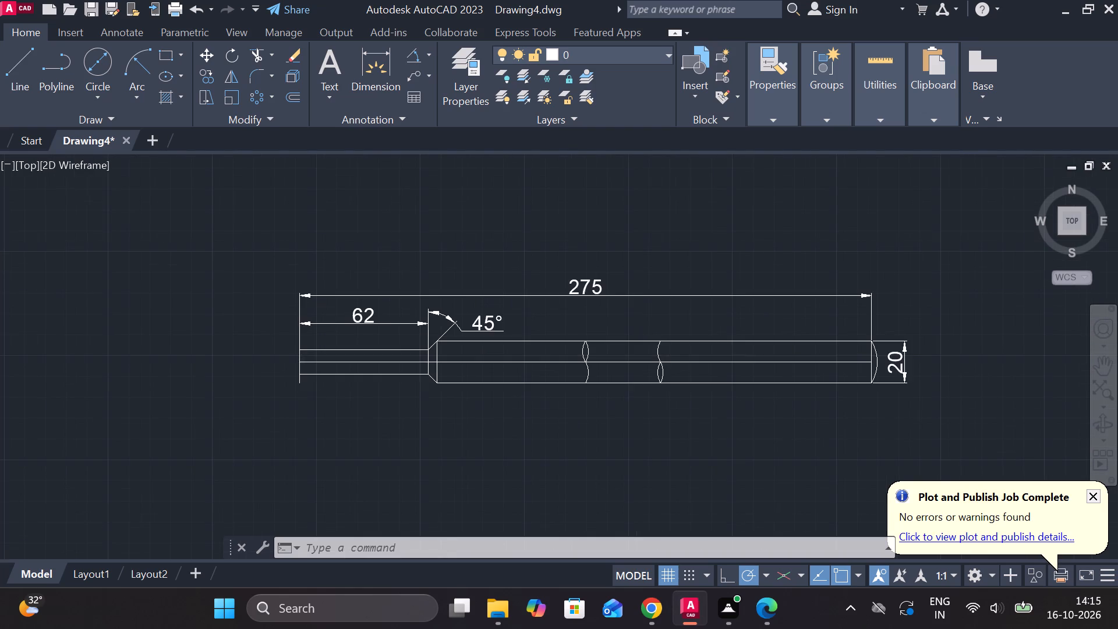
pyautogui.scroll(1, 301, 327)
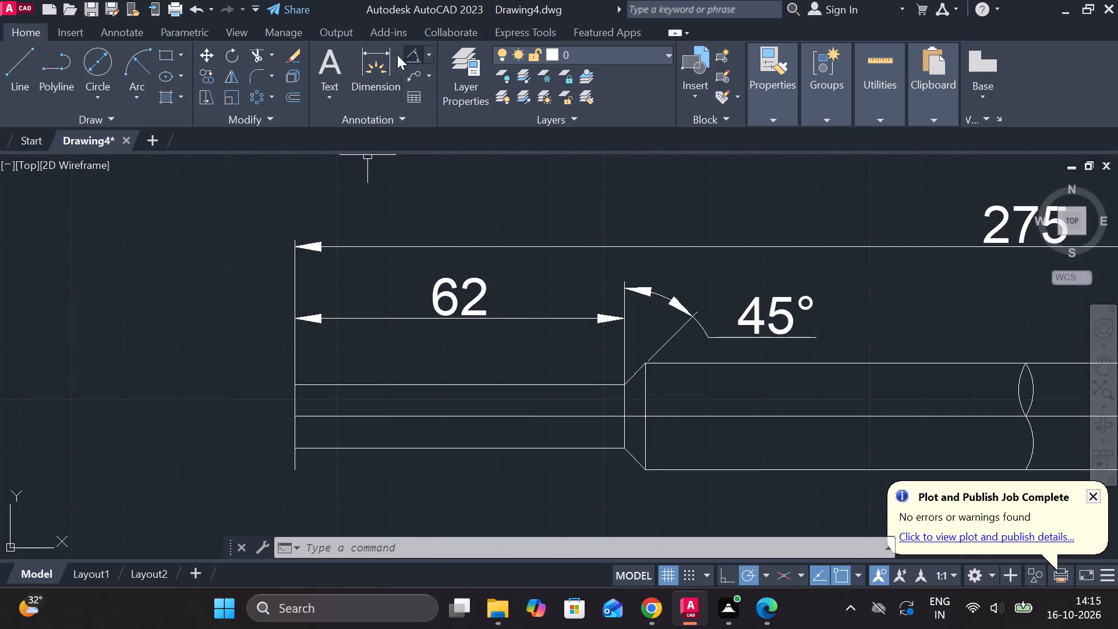
pyautogui.click(258, 47)
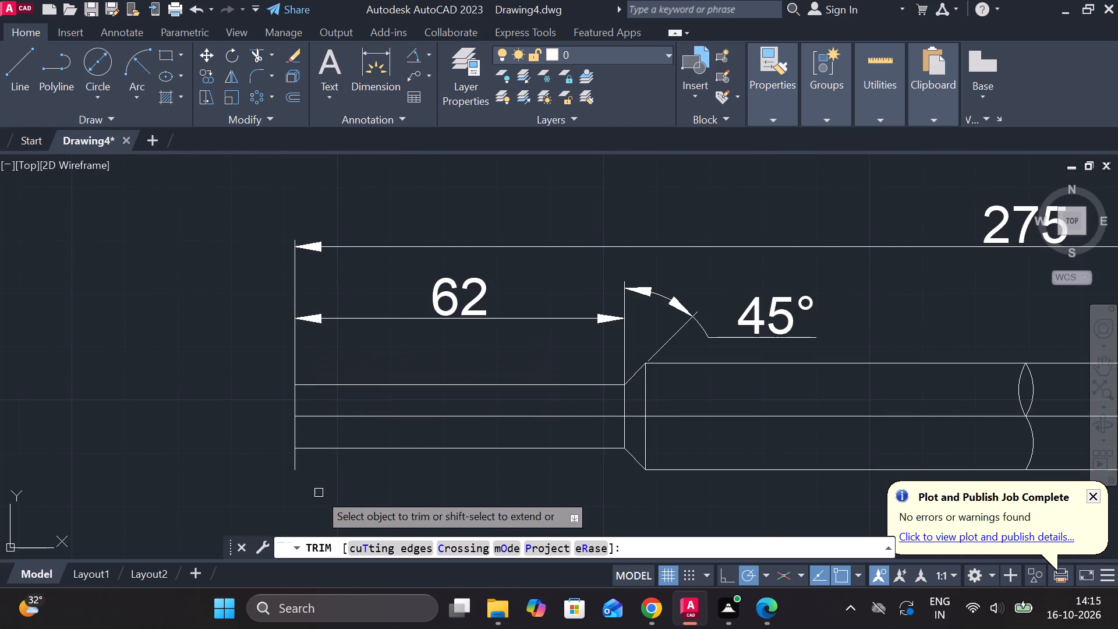
pyautogui.click(294, 471)
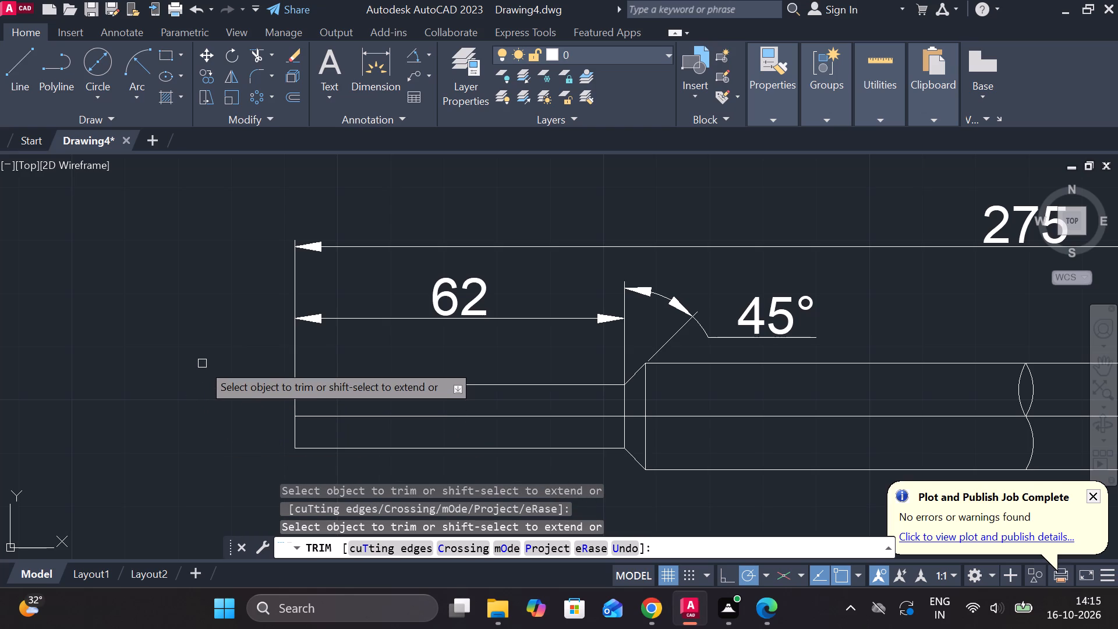
pyautogui.press('Escape')
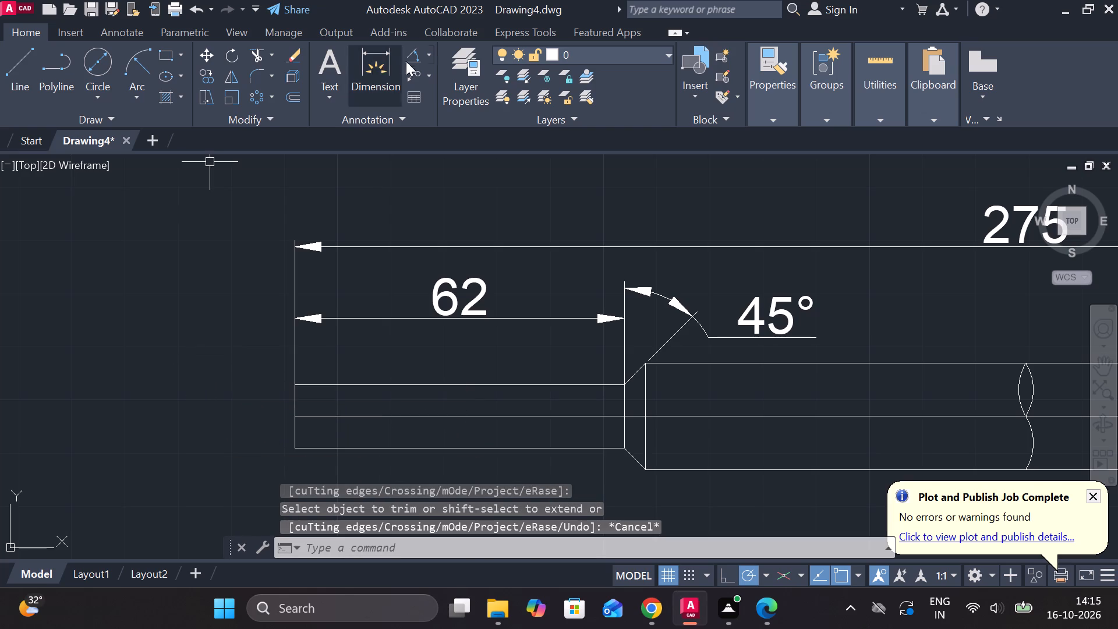
# Add a linear dimension for the stepped section's height, placed just beyond its end face.
pyautogui.click(426, 55)
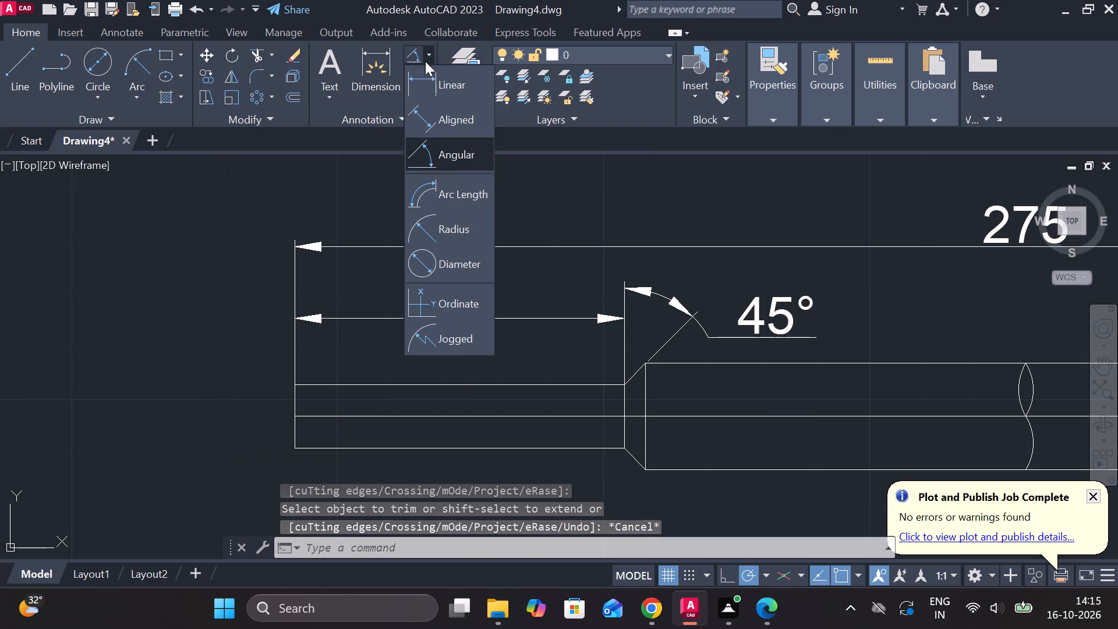
pyautogui.click(425, 83)
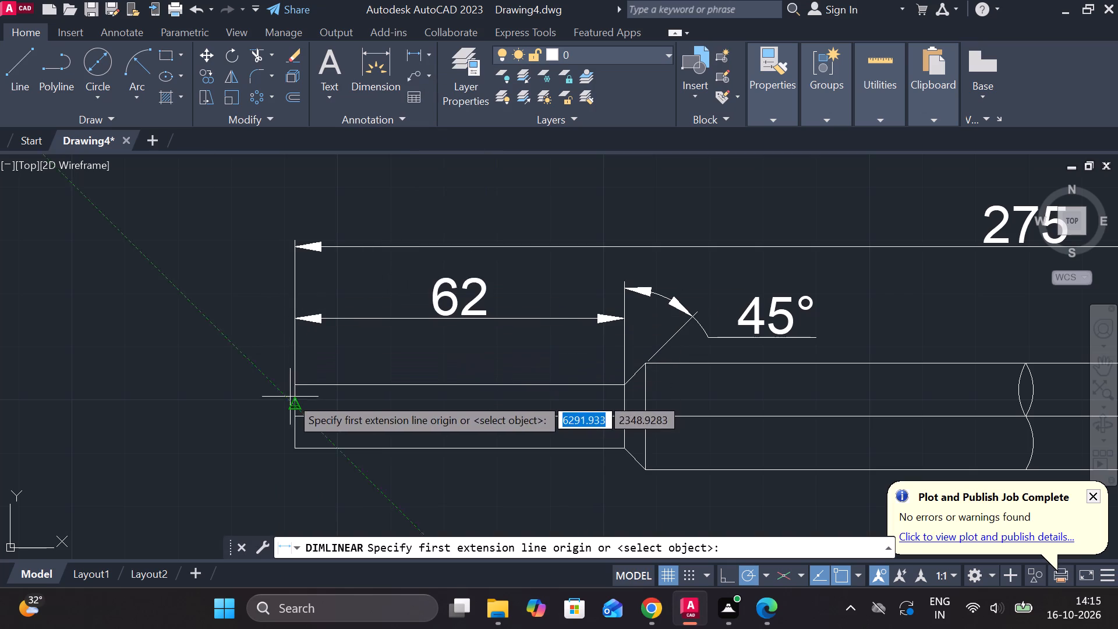
pyautogui.click(295, 383)
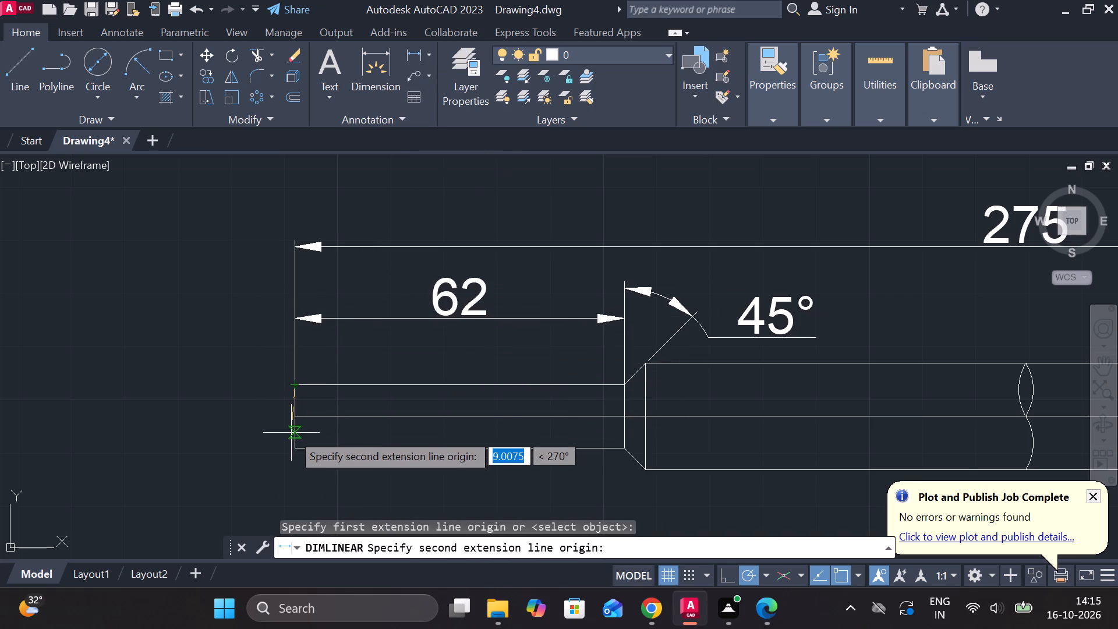
pyautogui.click(292, 448)
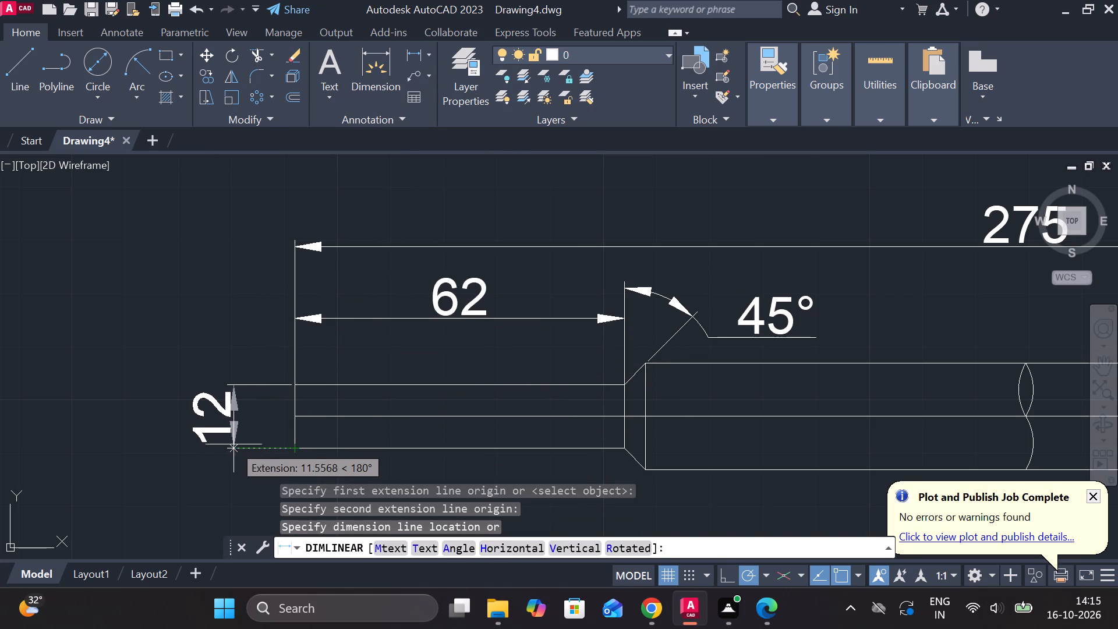
pyautogui.click(216, 414)
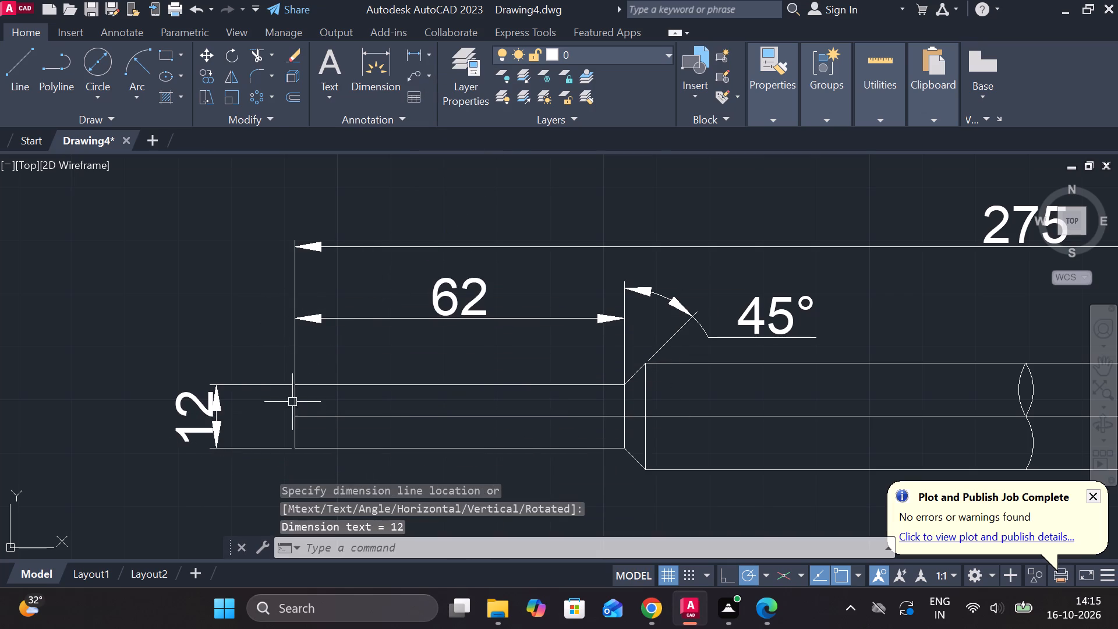
# Examine the dimensioned long stepped part and the other part views across the drawing.
pyautogui.scroll(-2, 314, 394)
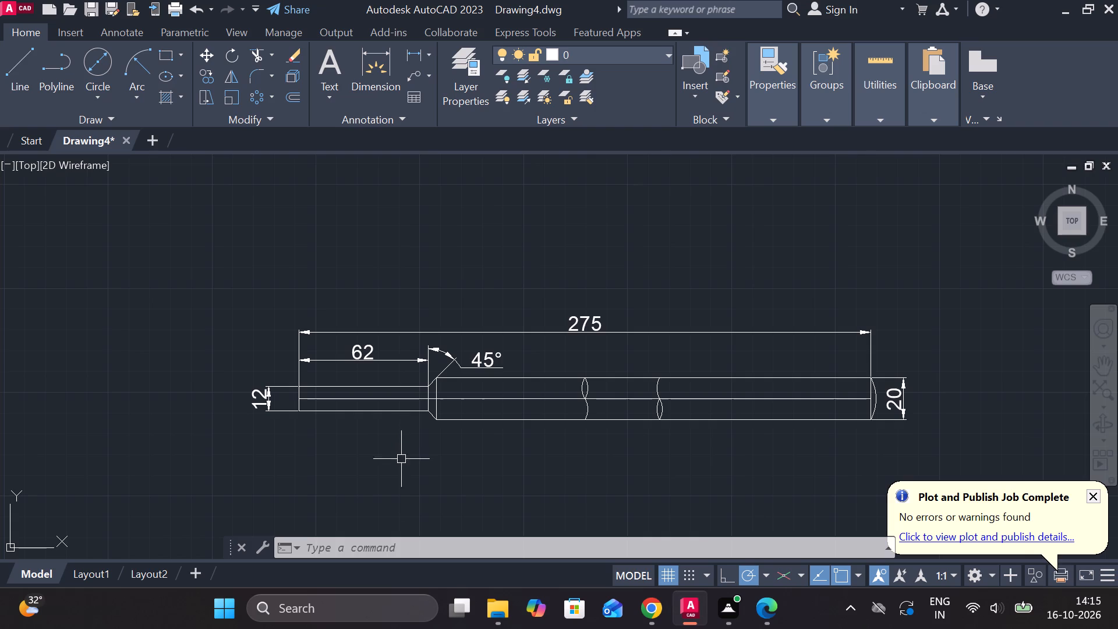
pyautogui.scroll(-1, 491, 457)
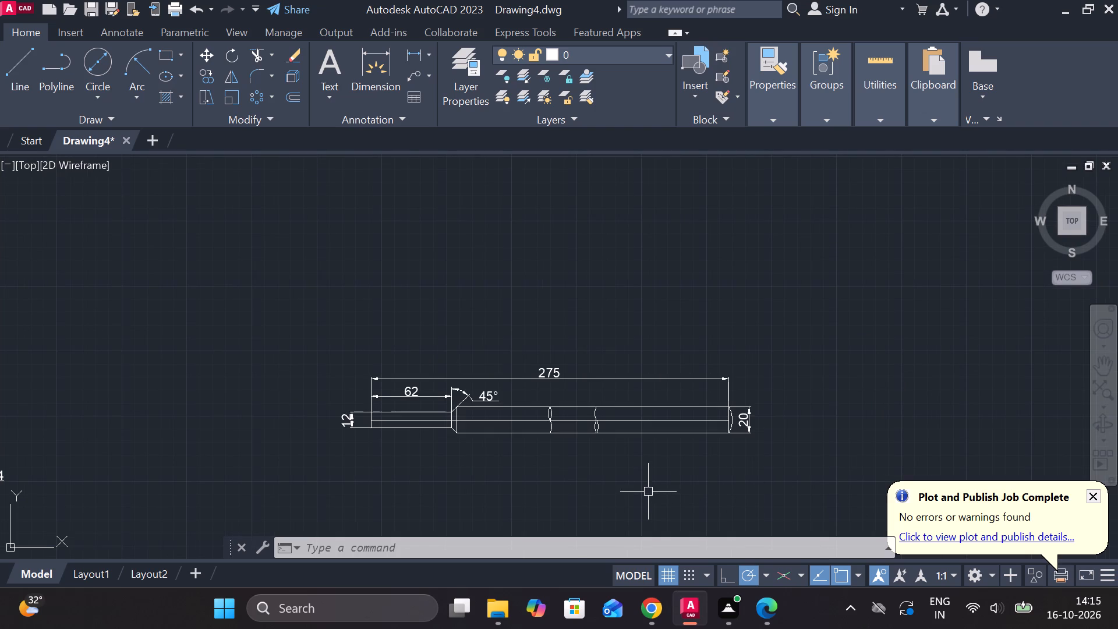
pyautogui.scroll(-1, 585, 481)
pyautogui.scroll(-1, 560, 381)
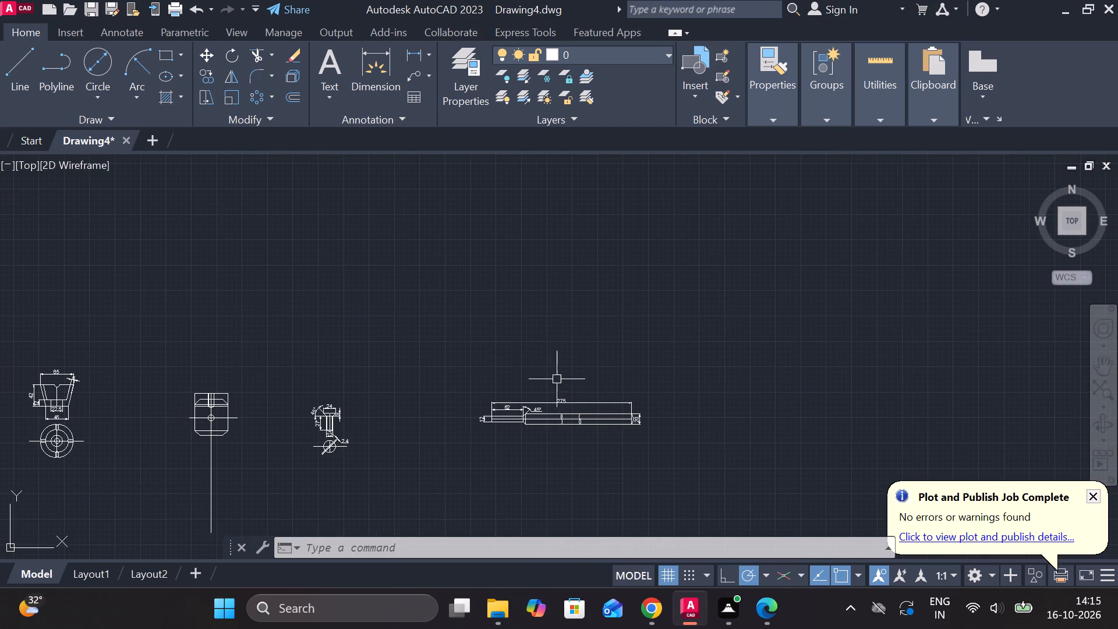
pyautogui.scroll(-1, 486, 349)
pyautogui.scroll(2, 533, 429)
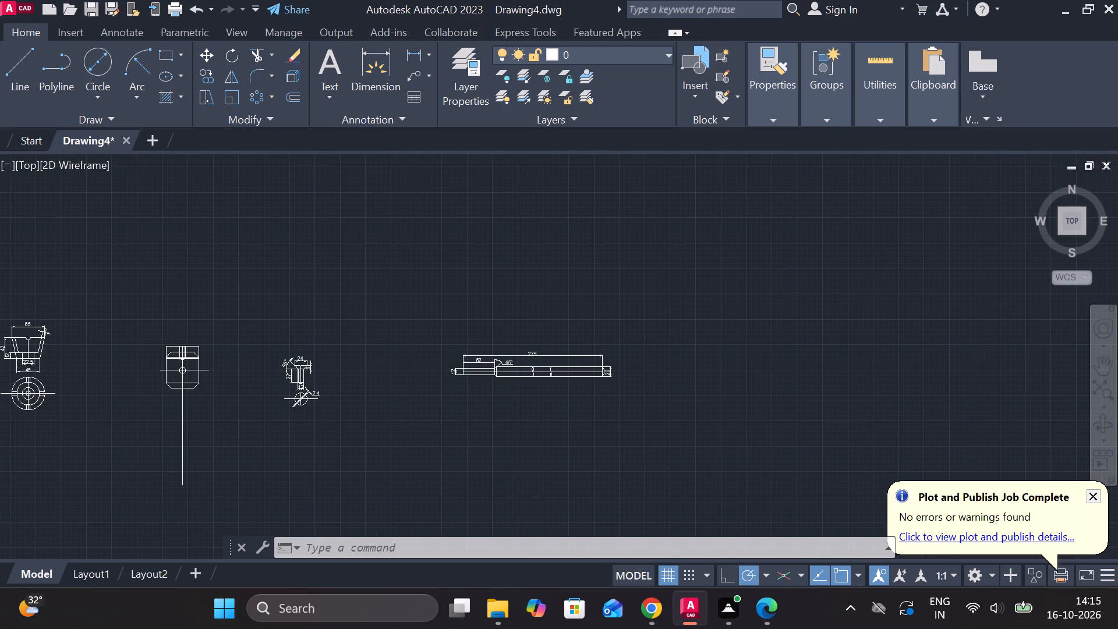
pyautogui.scroll(1, 842, 356)
pyautogui.scroll(-2, 842, 356)
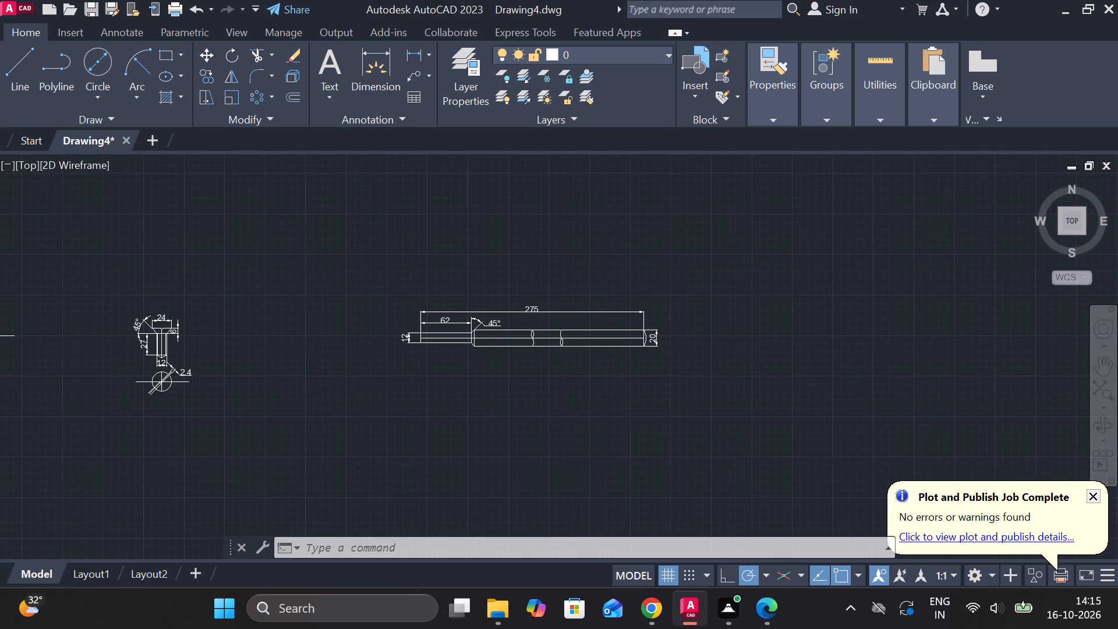
pyautogui.scroll(3, 842, 356)
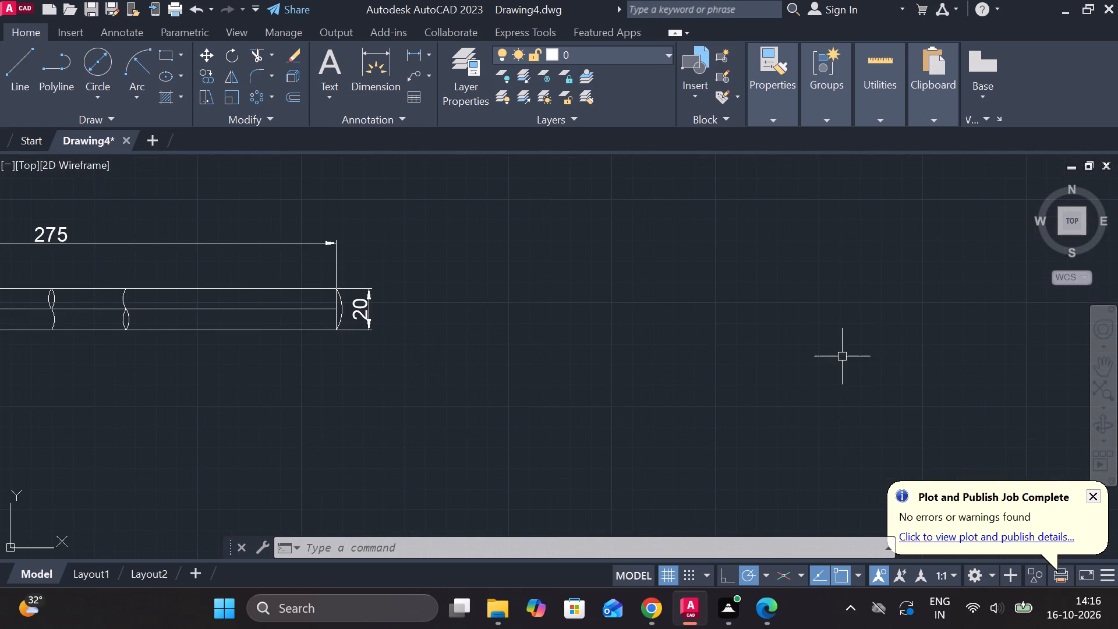
pyautogui.scroll(1, 842, 356)
pyautogui.scroll(-3, 842, 356)
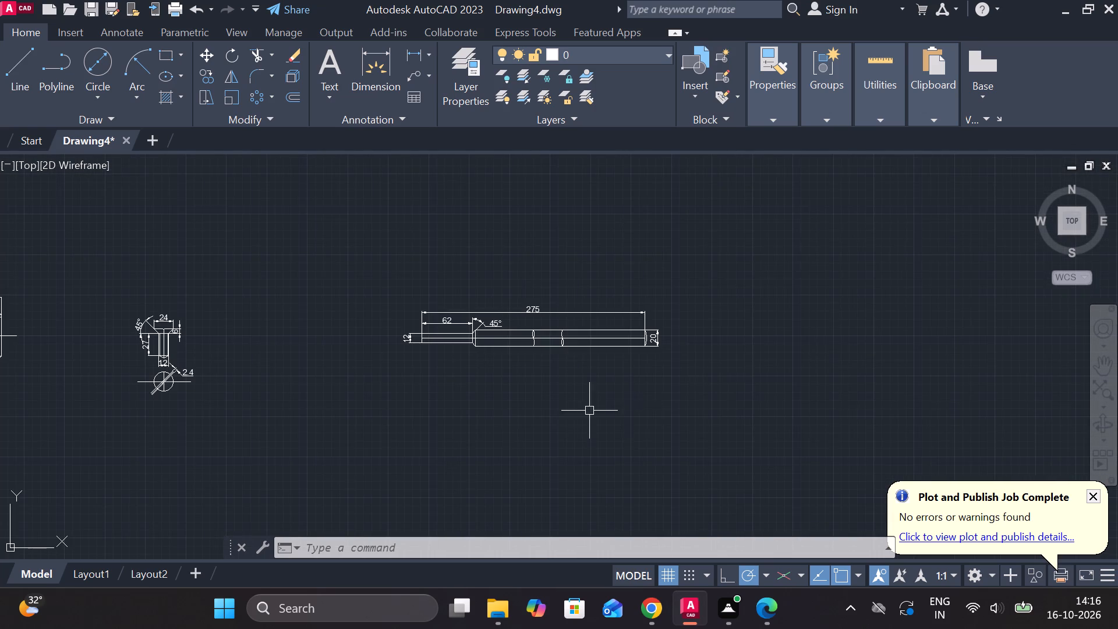
pyautogui.scroll(2, 700, 374)
pyautogui.scroll(-3, 700, 374)
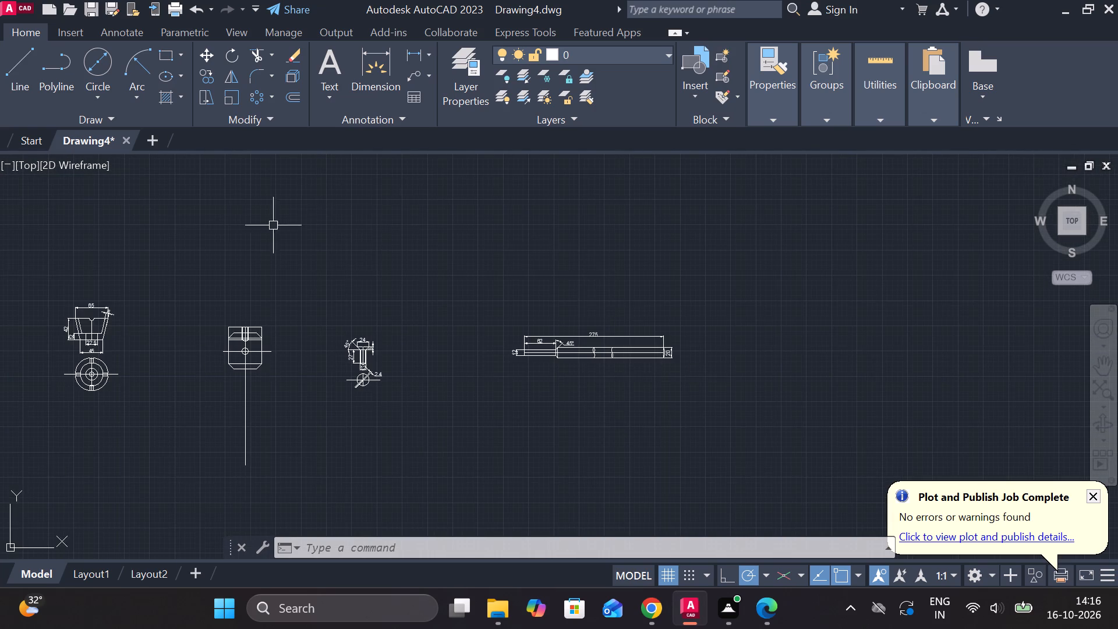
pyautogui.scroll(-2, 272, 227)
pyautogui.scroll(1, 528, 242)
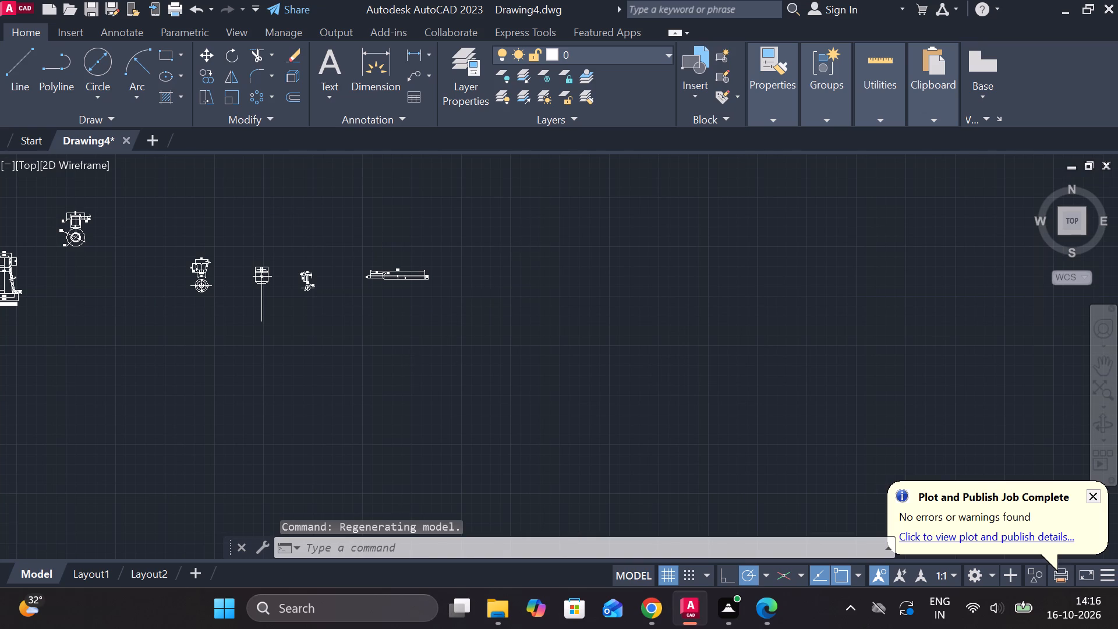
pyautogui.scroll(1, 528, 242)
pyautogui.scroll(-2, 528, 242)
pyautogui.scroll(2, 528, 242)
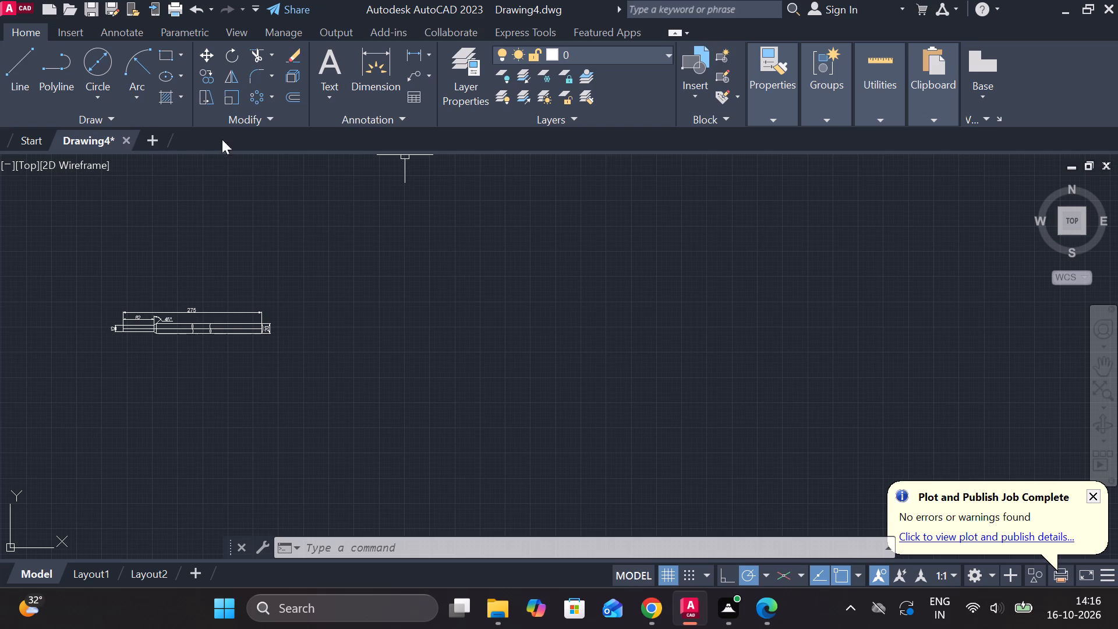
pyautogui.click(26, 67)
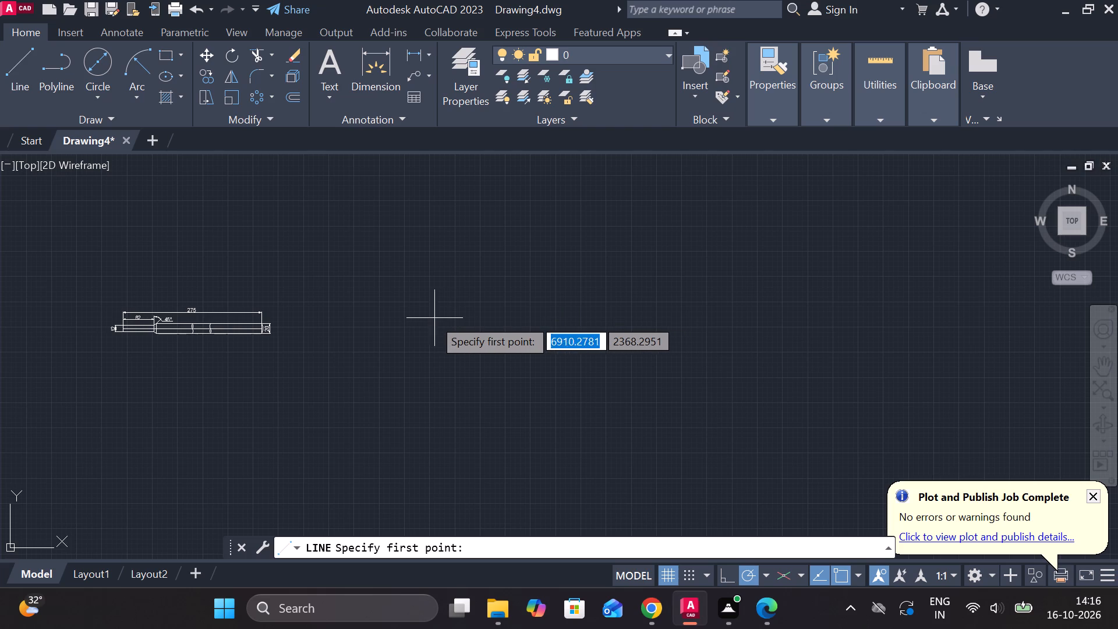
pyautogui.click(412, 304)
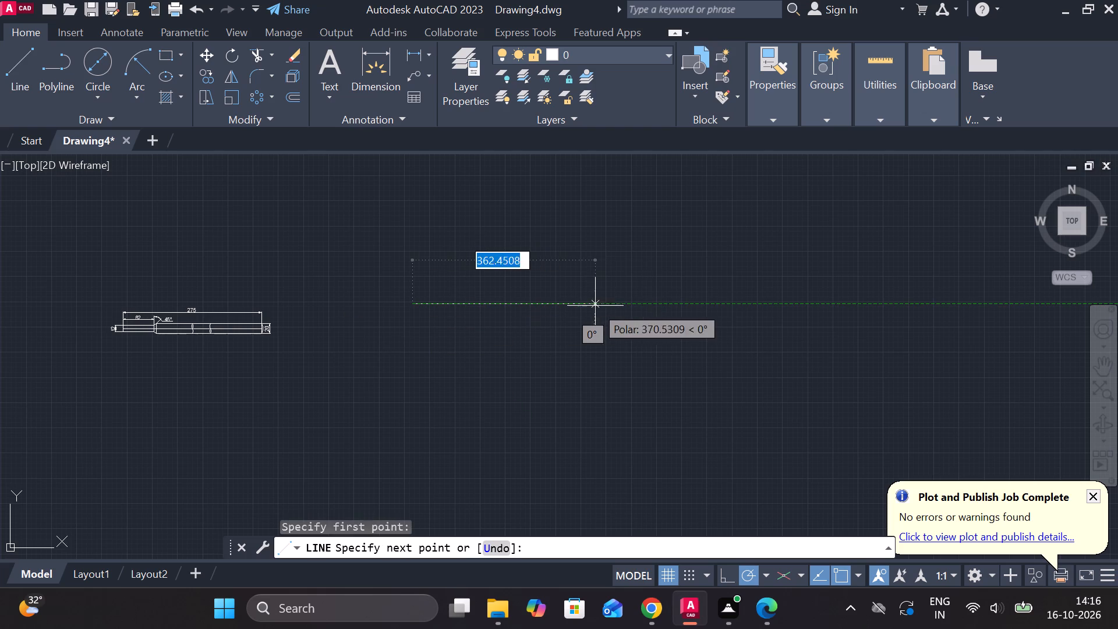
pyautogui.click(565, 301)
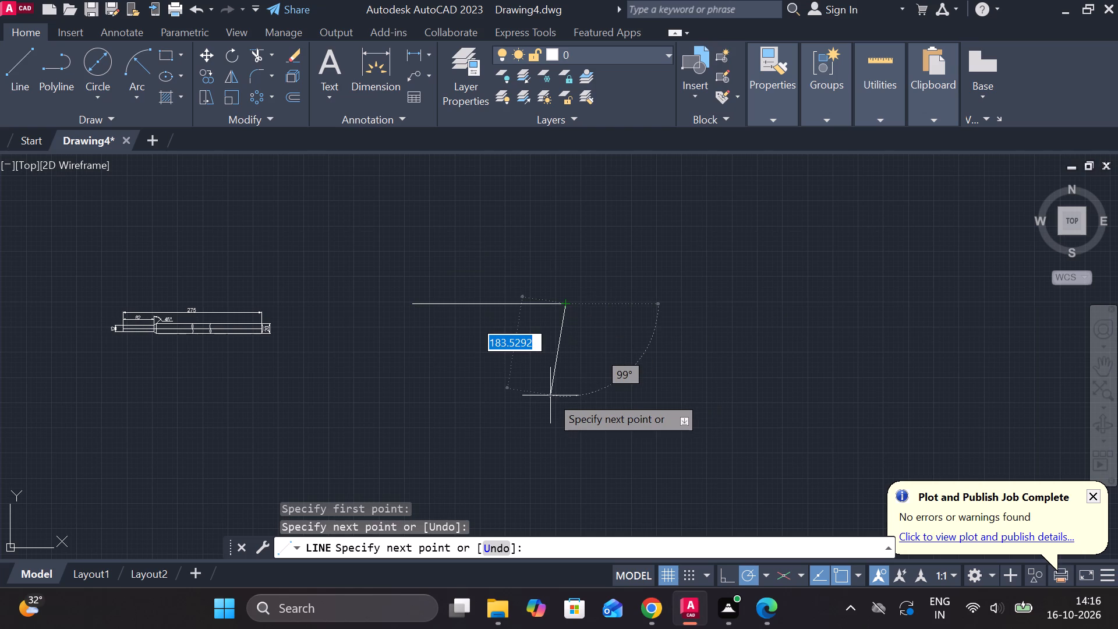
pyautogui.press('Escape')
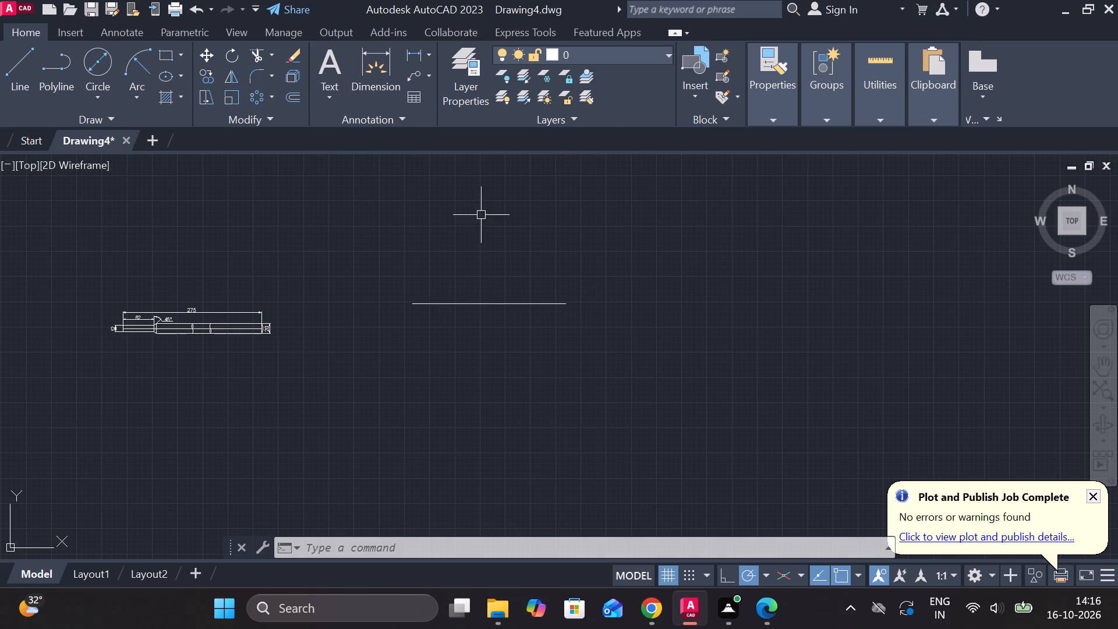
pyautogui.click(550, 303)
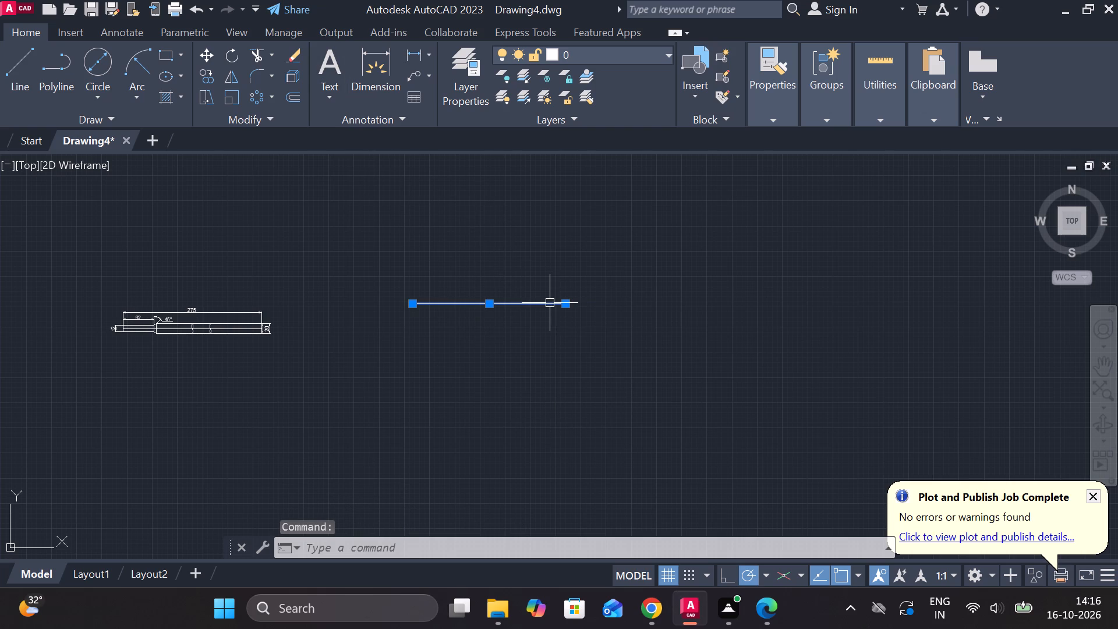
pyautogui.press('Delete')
# Draw a horizontal line 24 units long in the empty area beyond the long stepped part's end face.
pyautogui.click(34, 63)
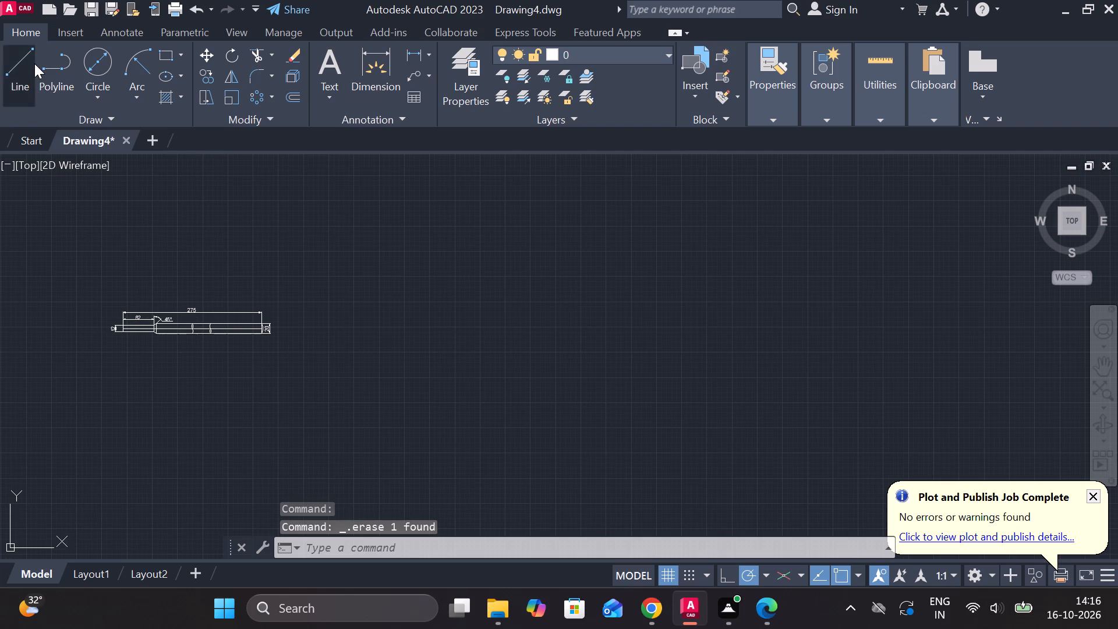
pyautogui.click(422, 317)
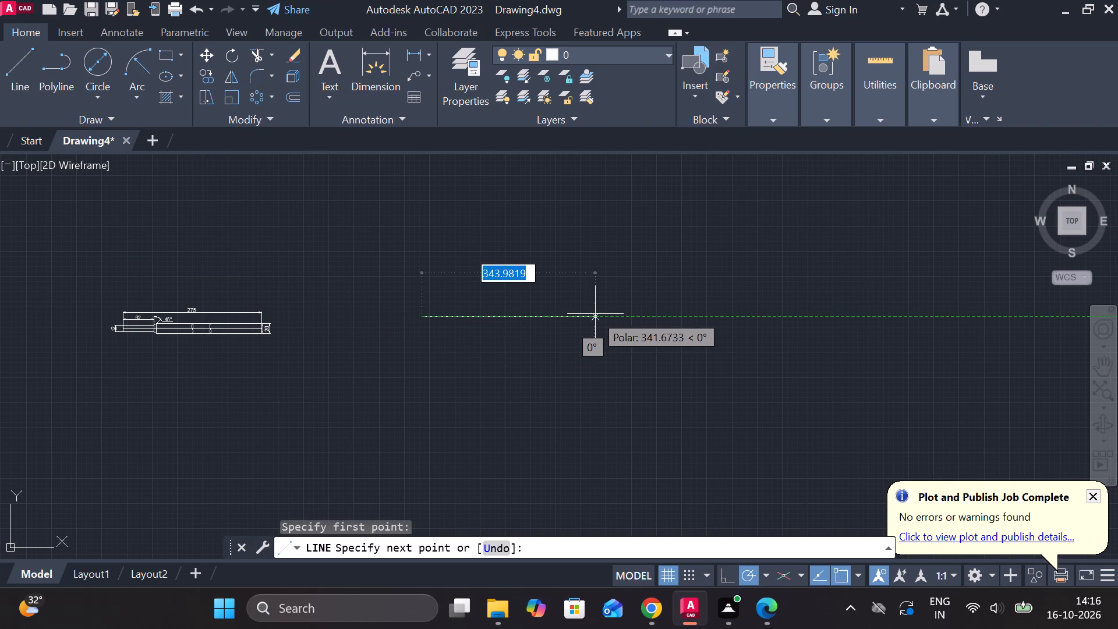
pyautogui.write('24')
pyautogui.press('Return')
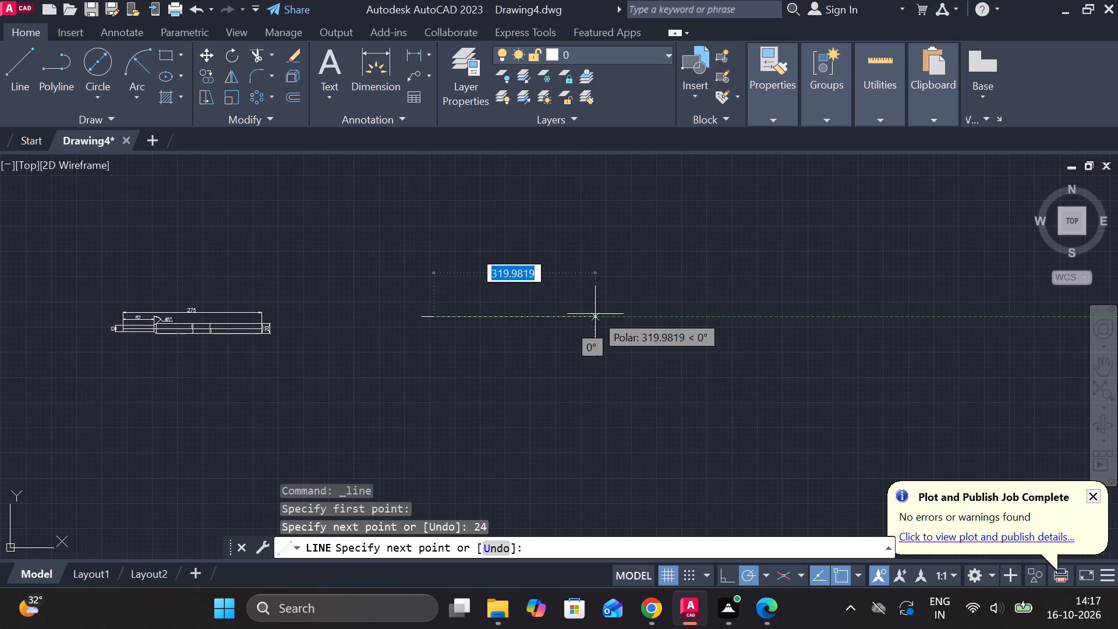
pyautogui.press('Escape')
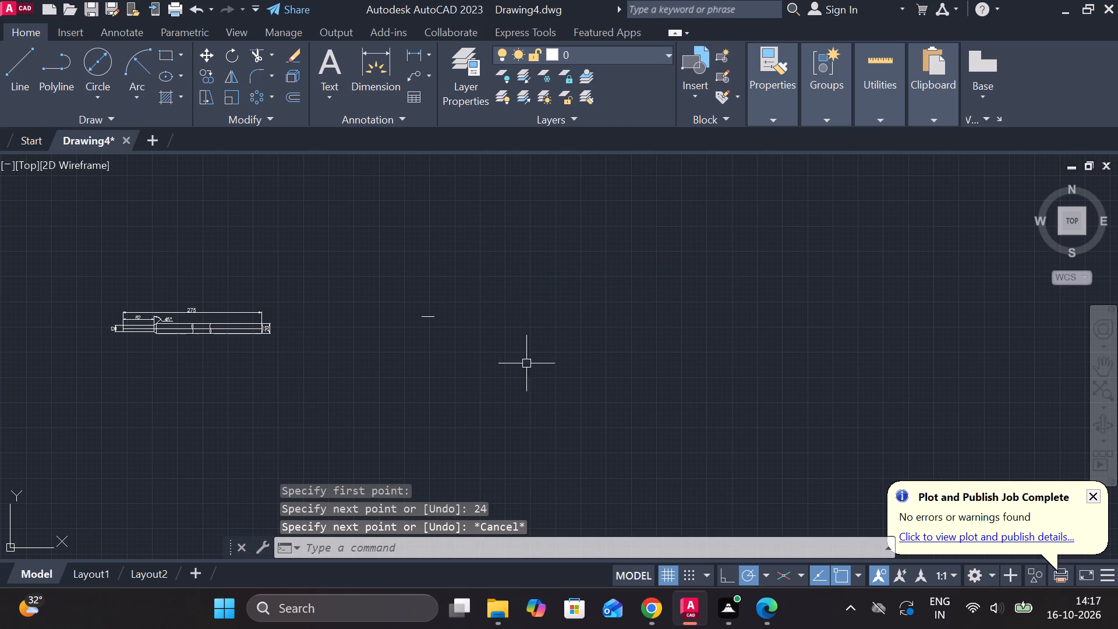
# Draw a vertical centre line about 33 units long through the 24-unit line's midpoint, extending above and below it.
pyautogui.scroll(3, 390, 317)
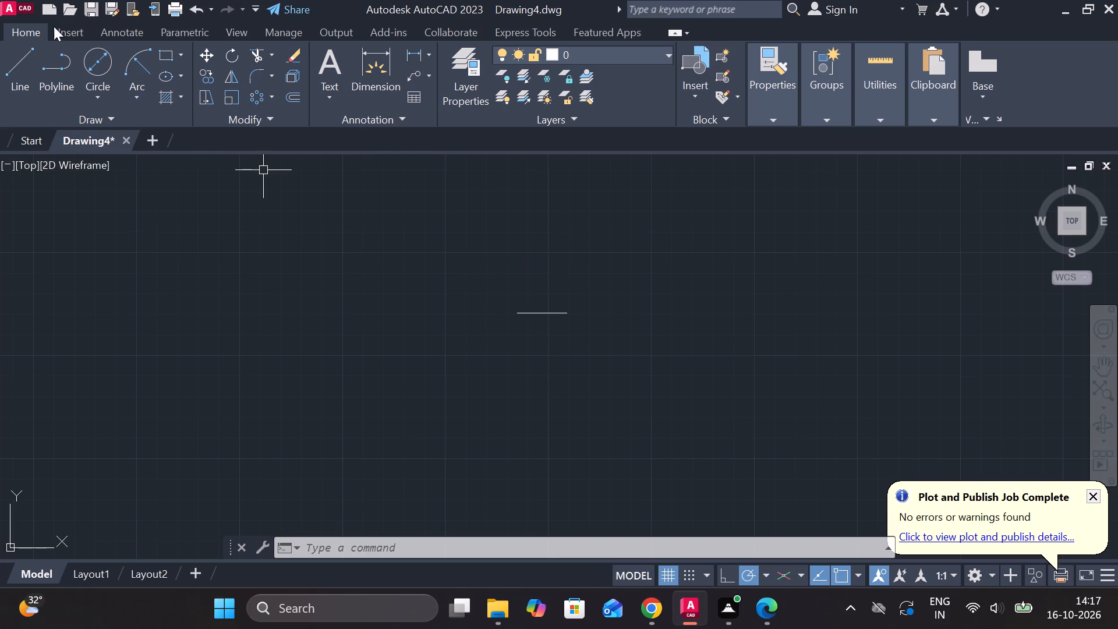
pyautogui.click(13, 64)
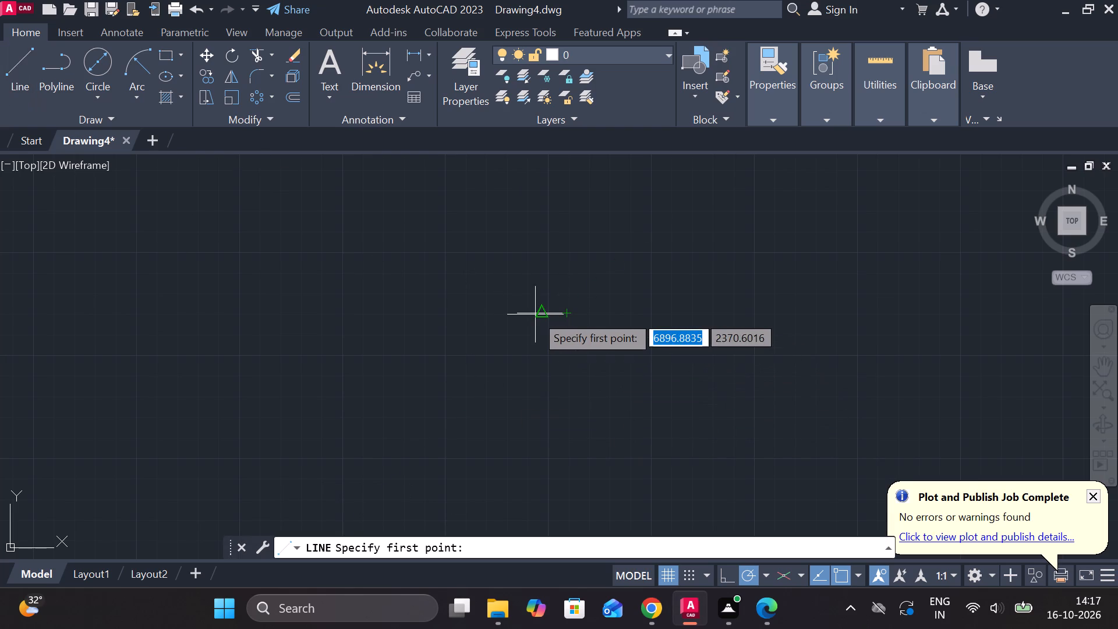
pyautogui.scroll(3, 535, 314)
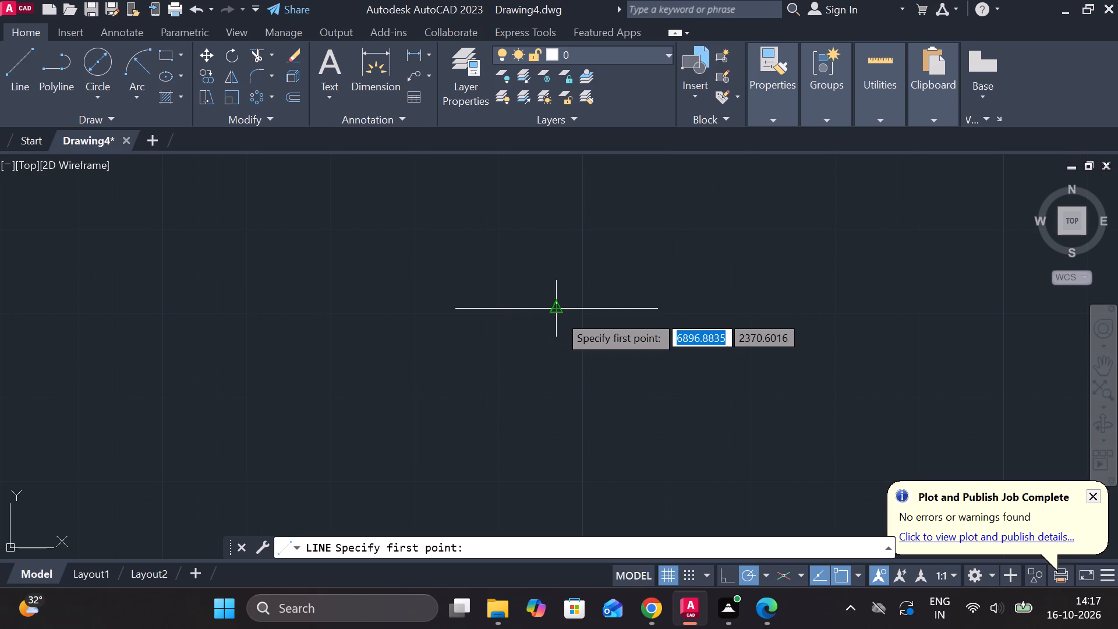
pyautogui.click(559, 211)
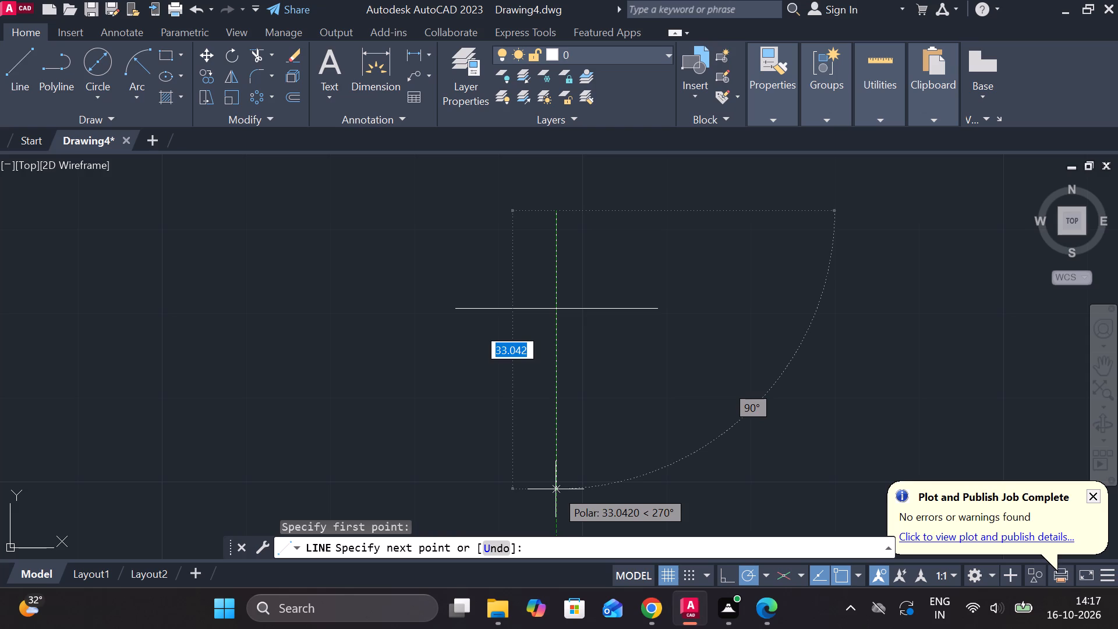
pyautogui.click(556, 489)
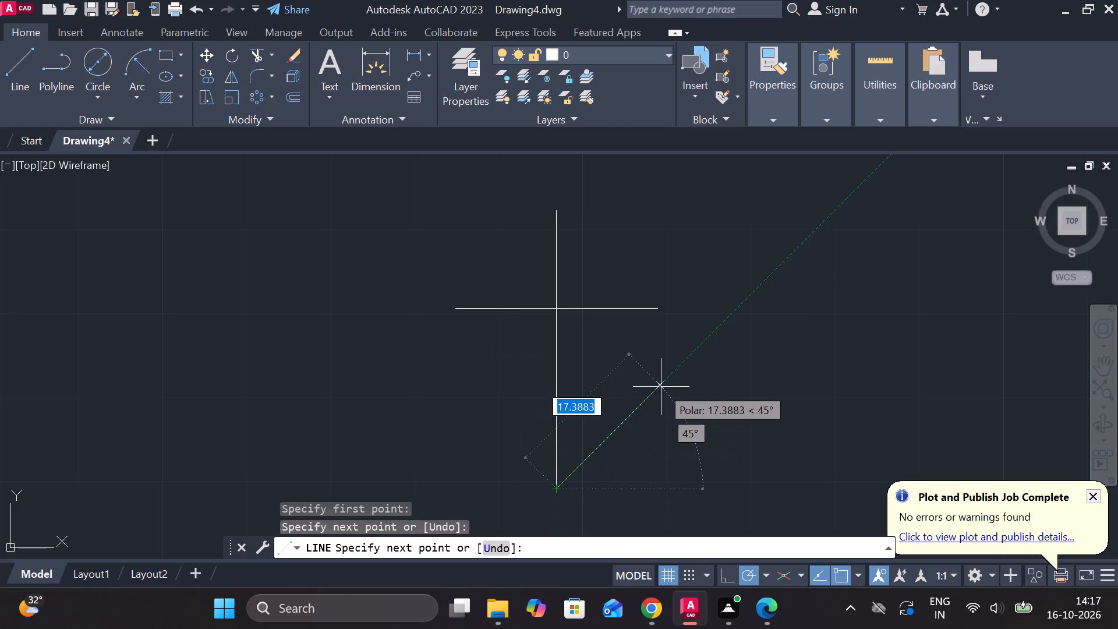
pyautogui.press('Escape')
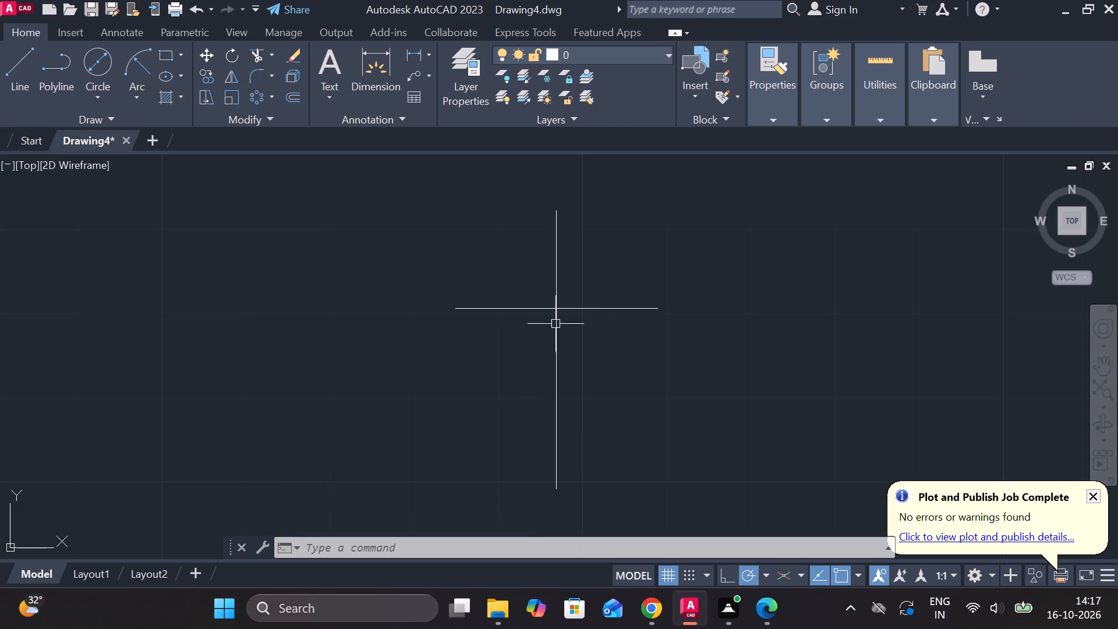
# Copy the 24-unit horizontal line 8 units straight down along the vertical centre line.
pyautogui.click(618, 309)
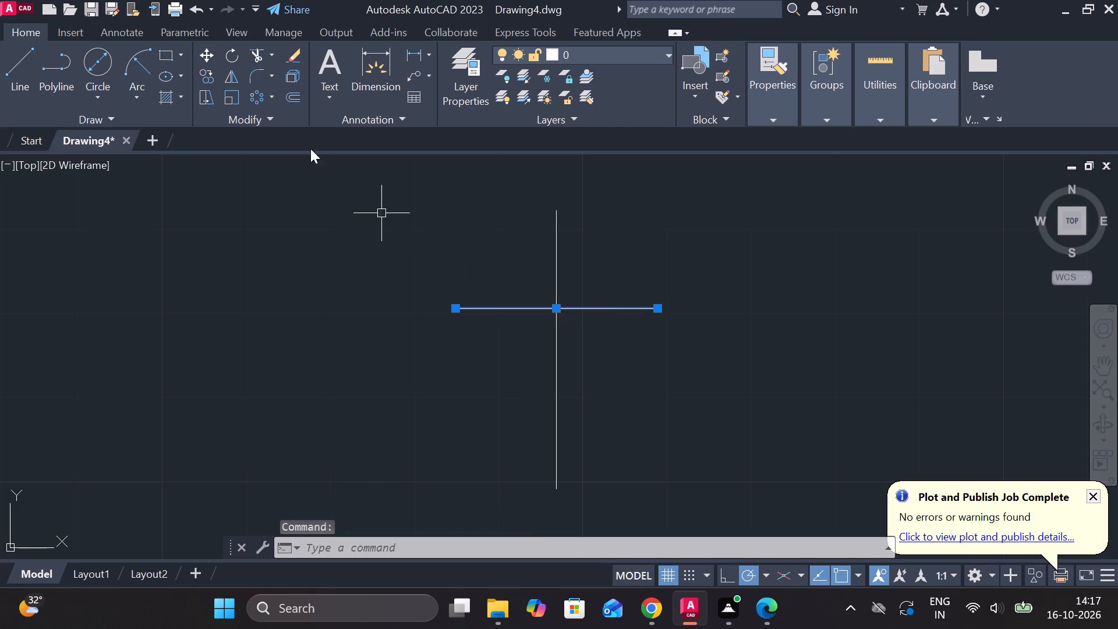
pyautogui.click(213, 71)
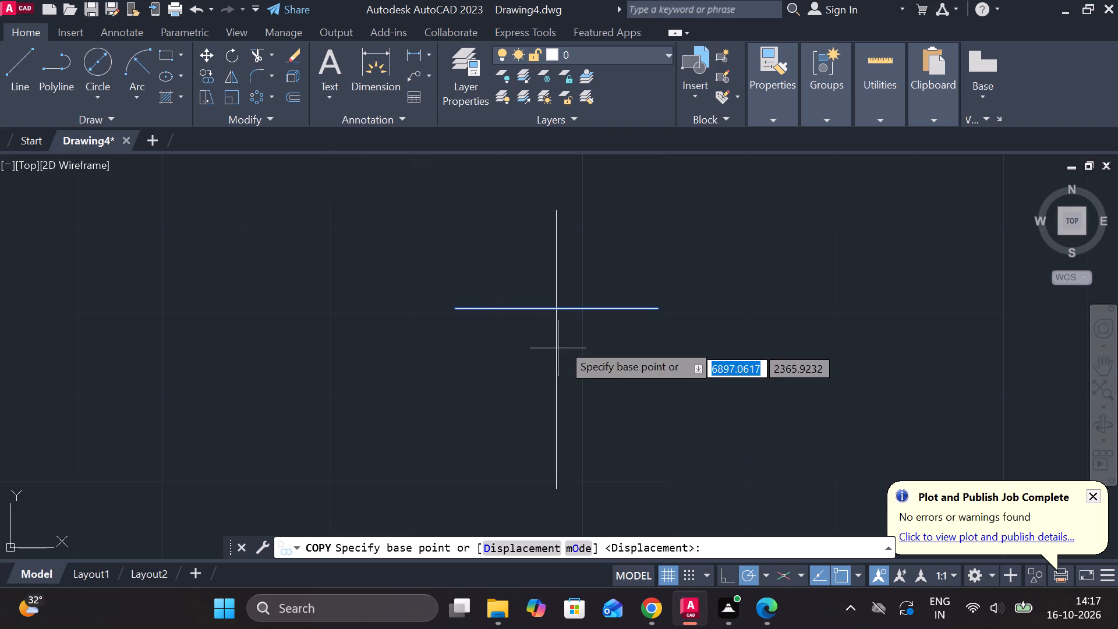
pyautogui.click(559, 308)
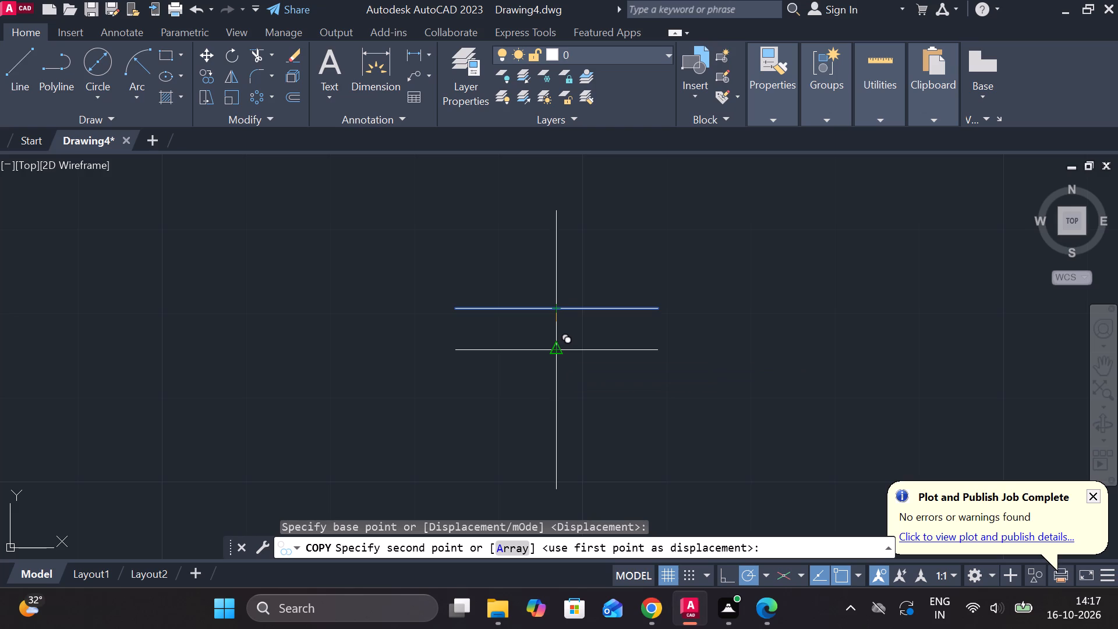
pyautogui.press('8')
pyautogui.press('Return')
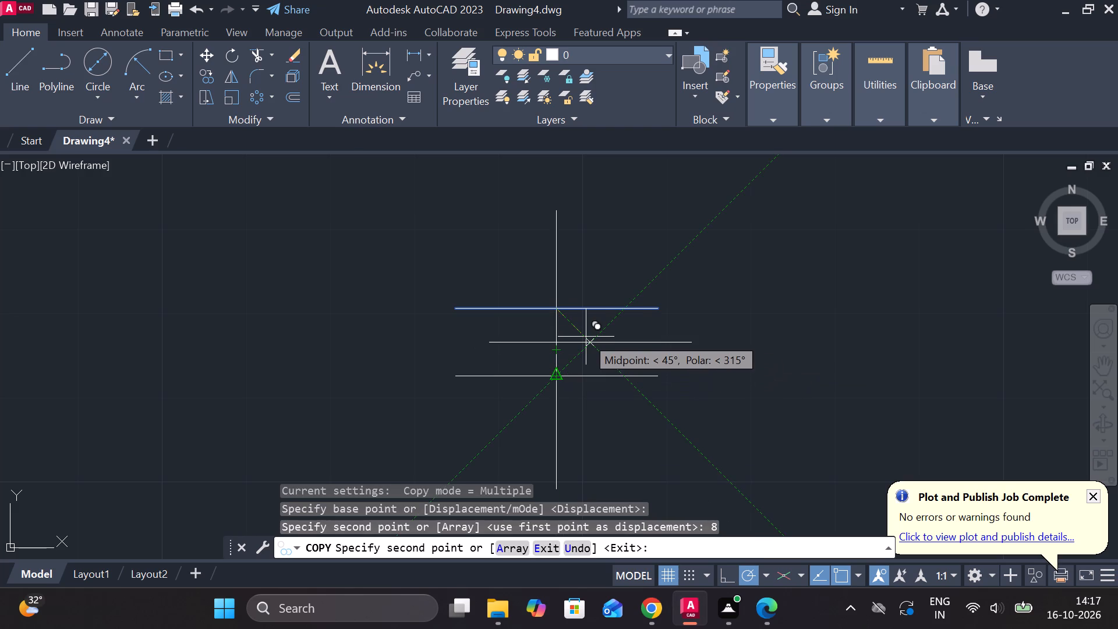
pyautogui.press('Escape')
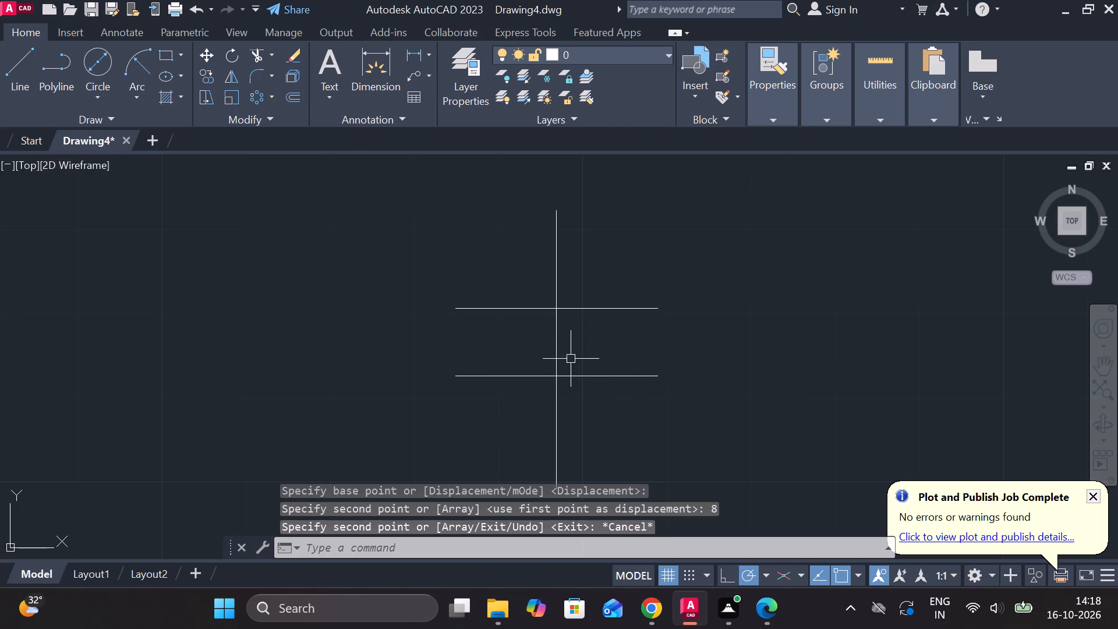
# Copy the lower horizontal line 5.5 units upward along the vertical centre line.
pyautogui.click(592, 377)
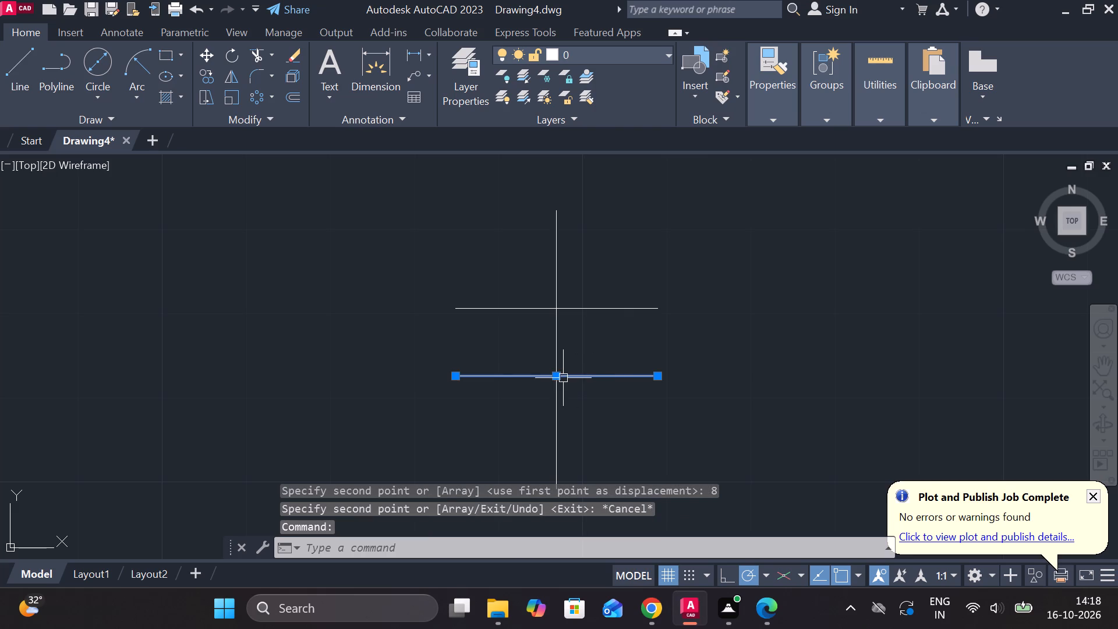
pyautogui.click(208, 76)
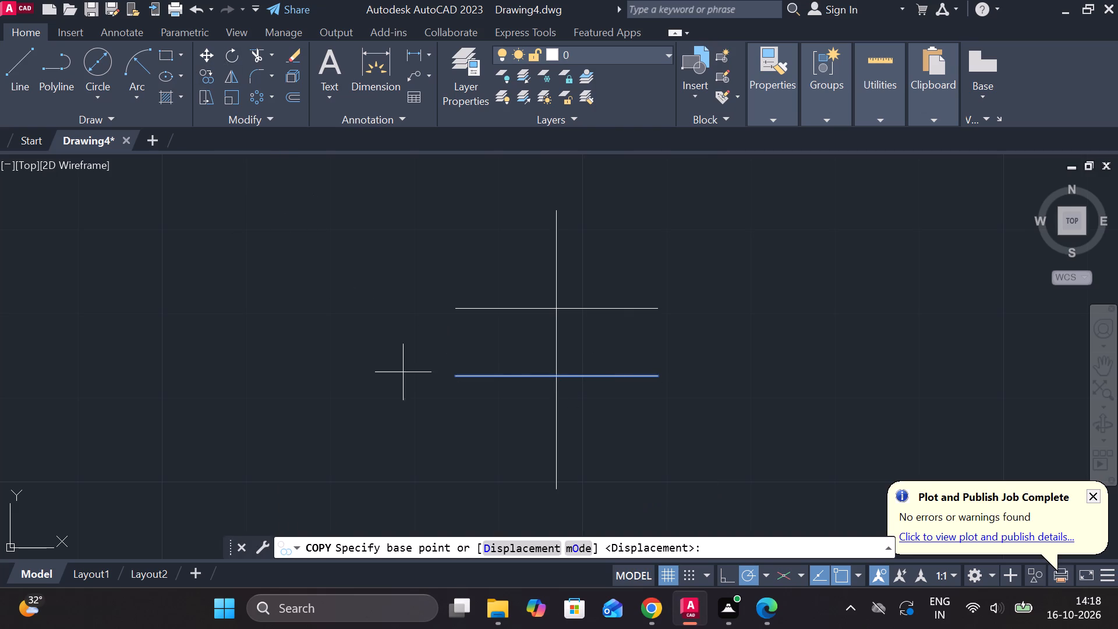
pyautogui.click(560, 375)
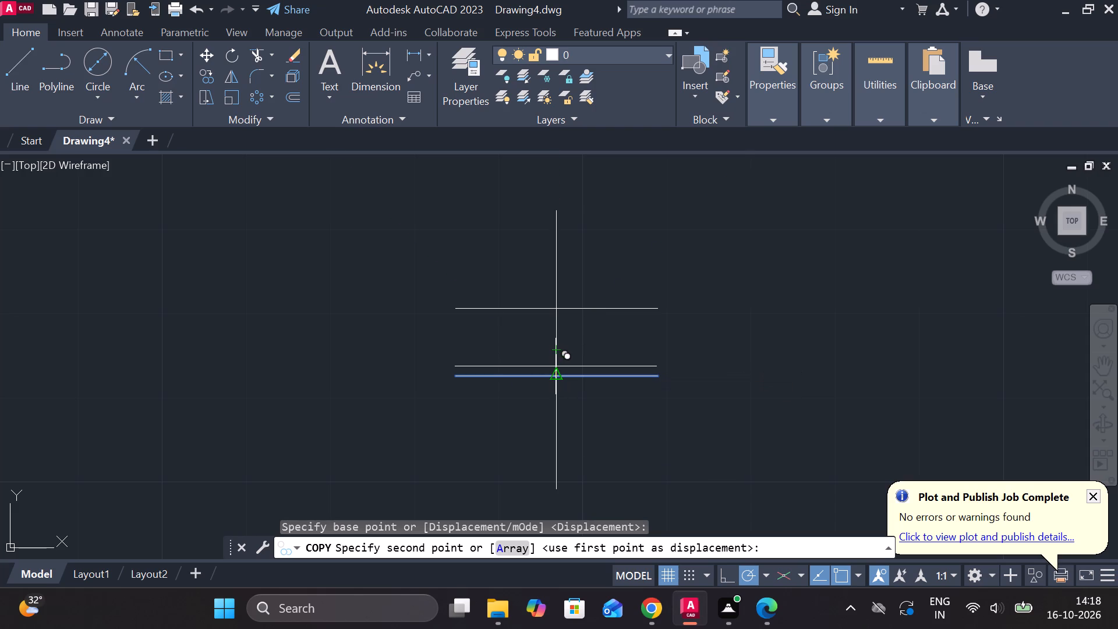
pyautogui.press('5')
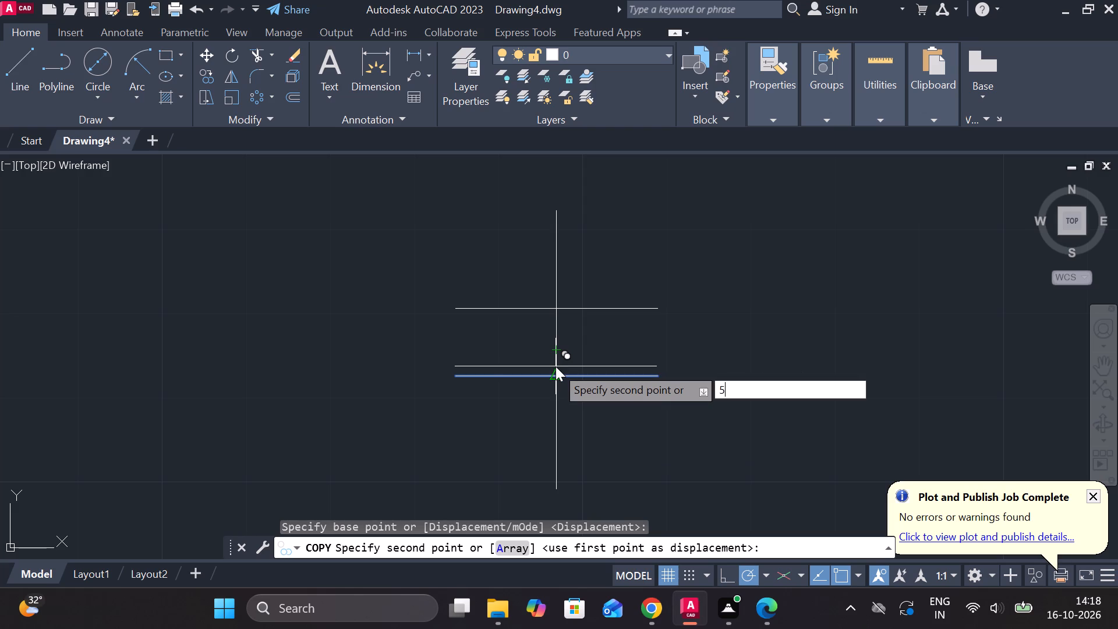
pyautogui.press('.')
pyautogui.press('5')
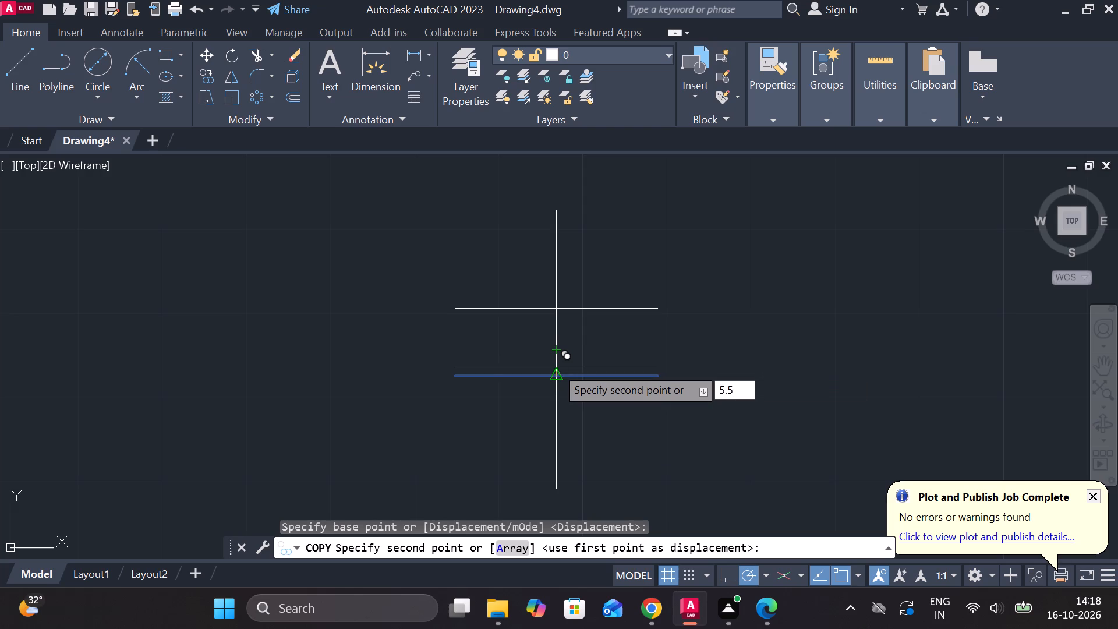
pyautogui.press('Return')
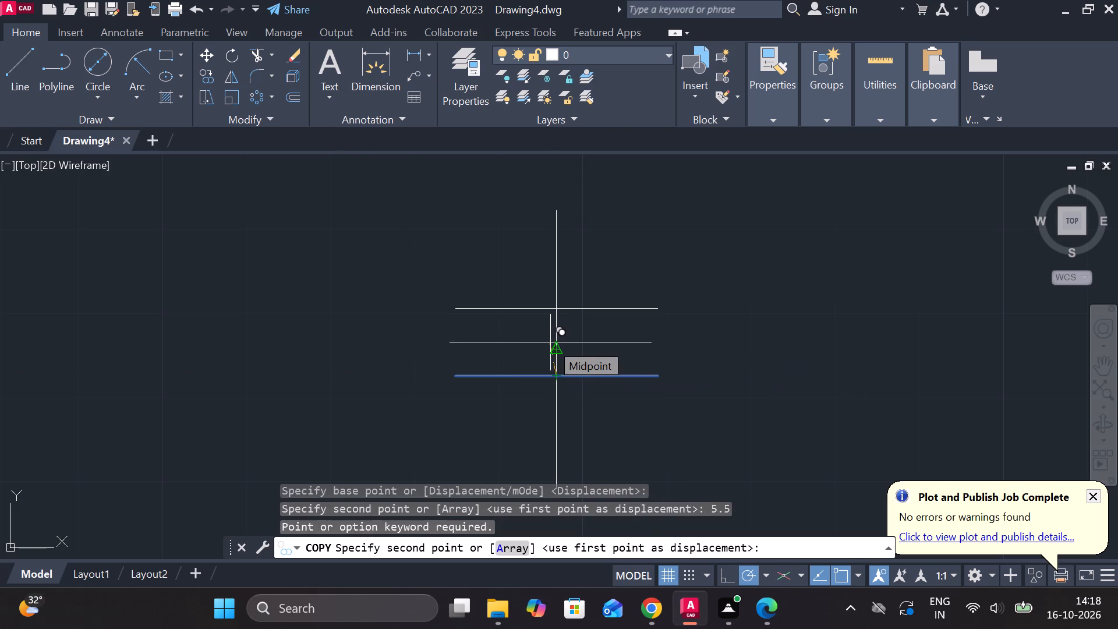
pyautogui.press('5')
pyautogui.write('.5')
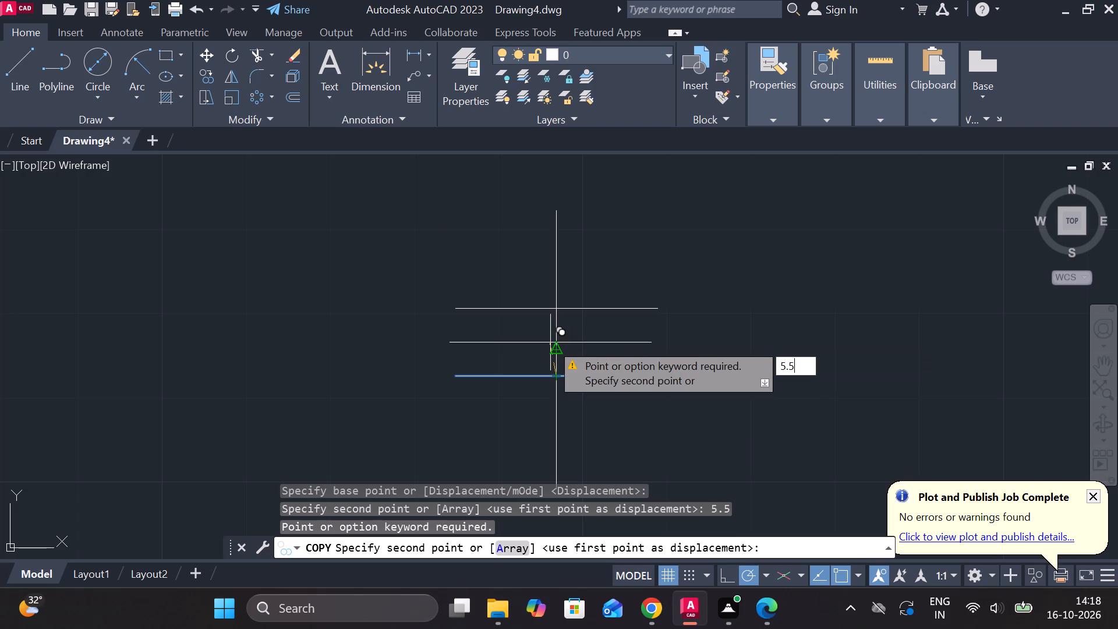
pyautogui.press('Return')
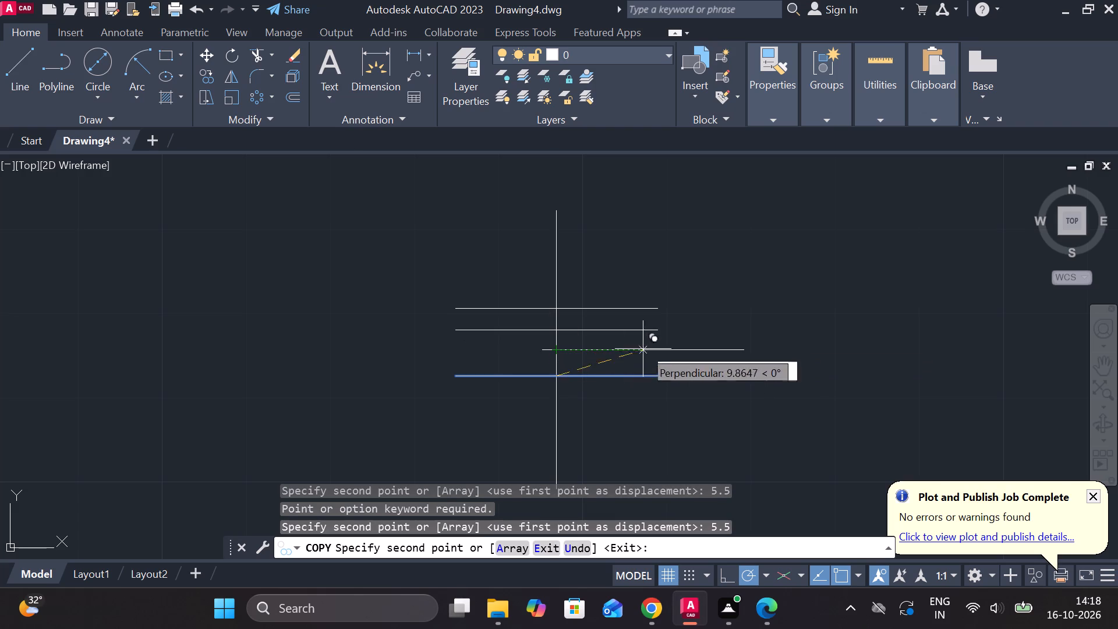
pyautogui.press('Escape')
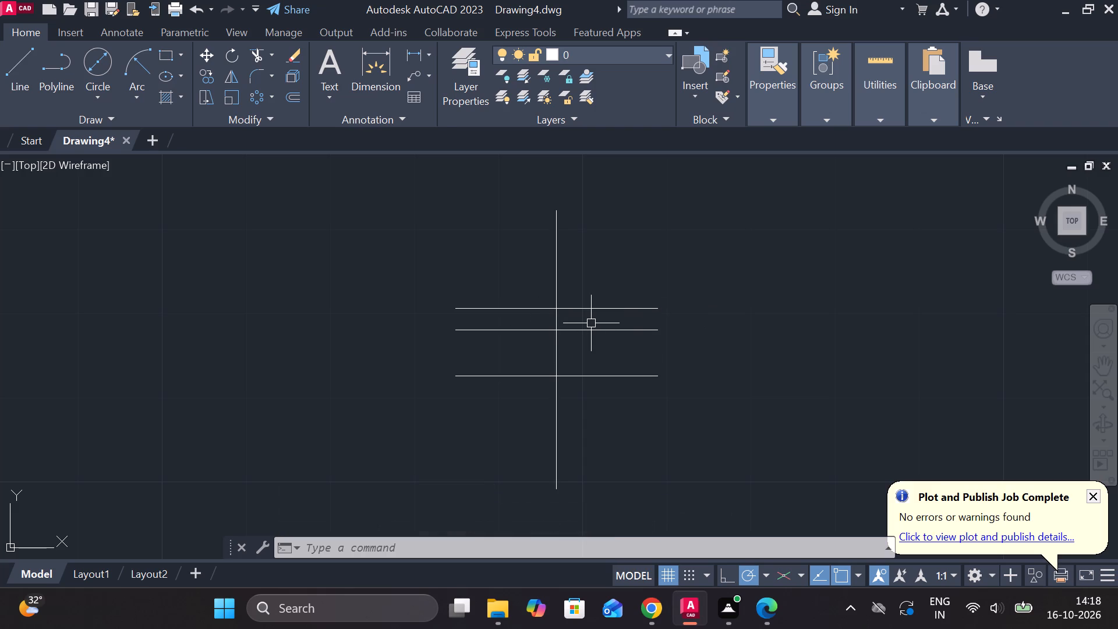
# Copy the vertical centre line 6 units to each side along the lowest horizontal line's direction.
pyautogui.click(558, 418)
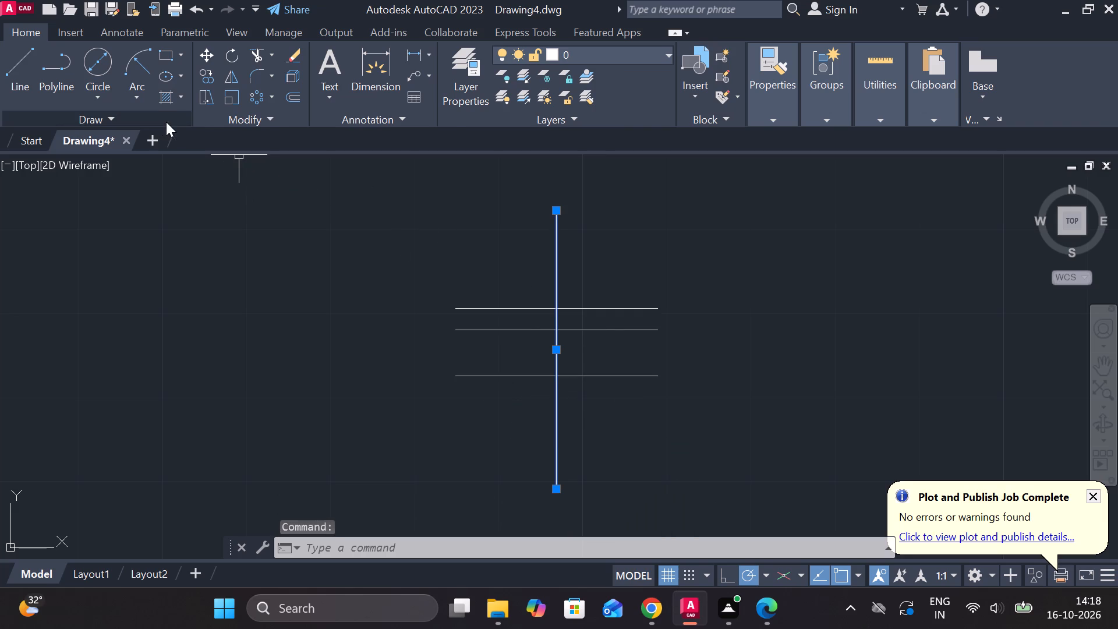
pyautogui.click(208, 79)
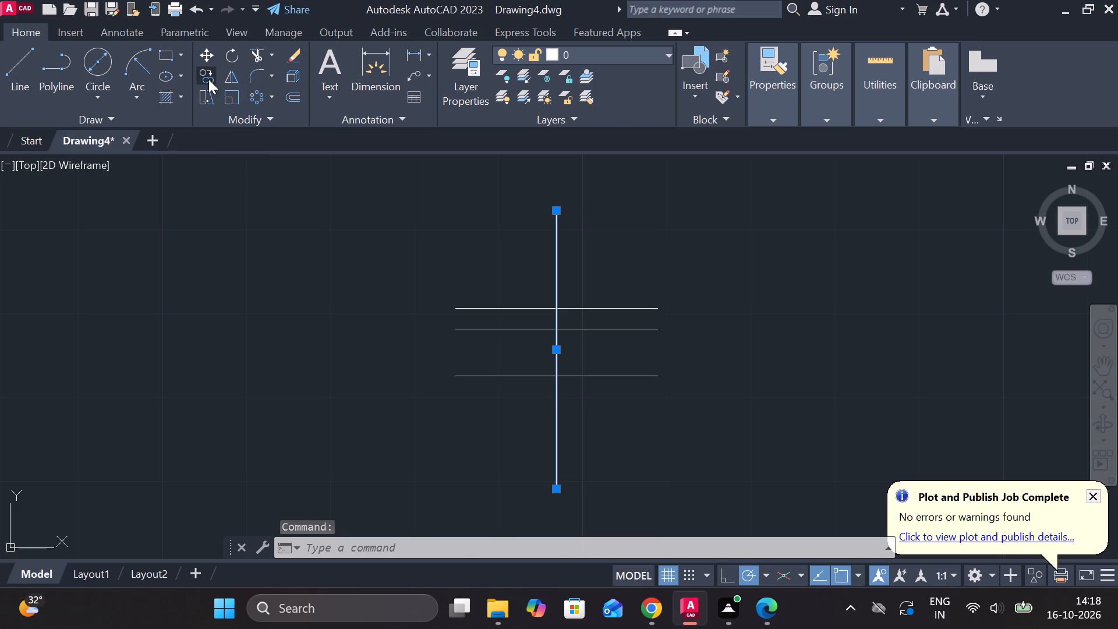
pyautogui.click(558, 374)
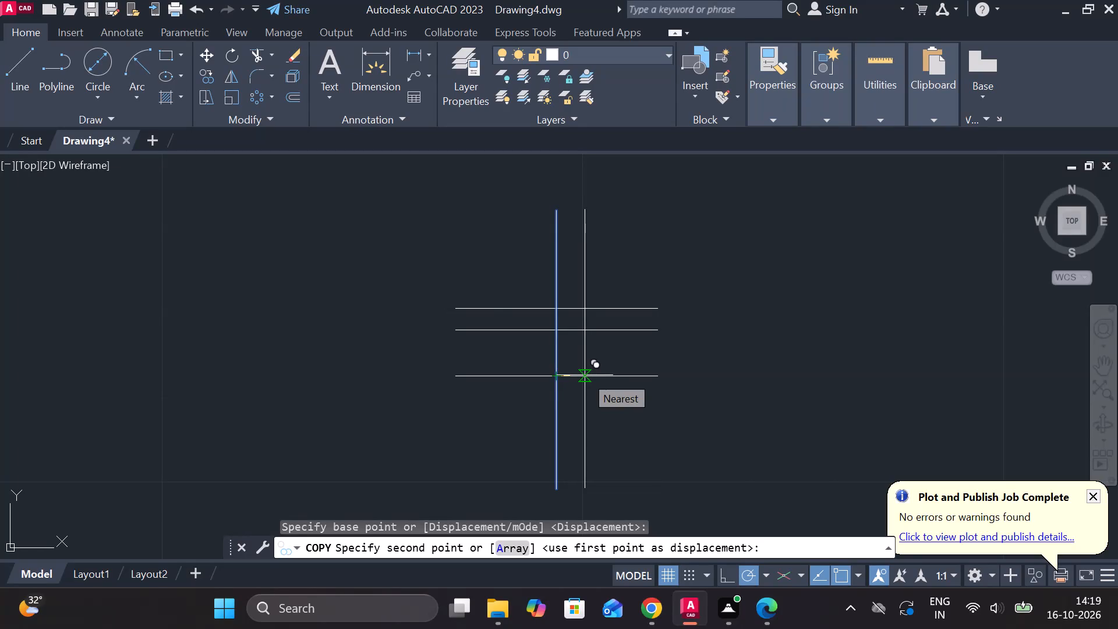
pyautogui.press('6')
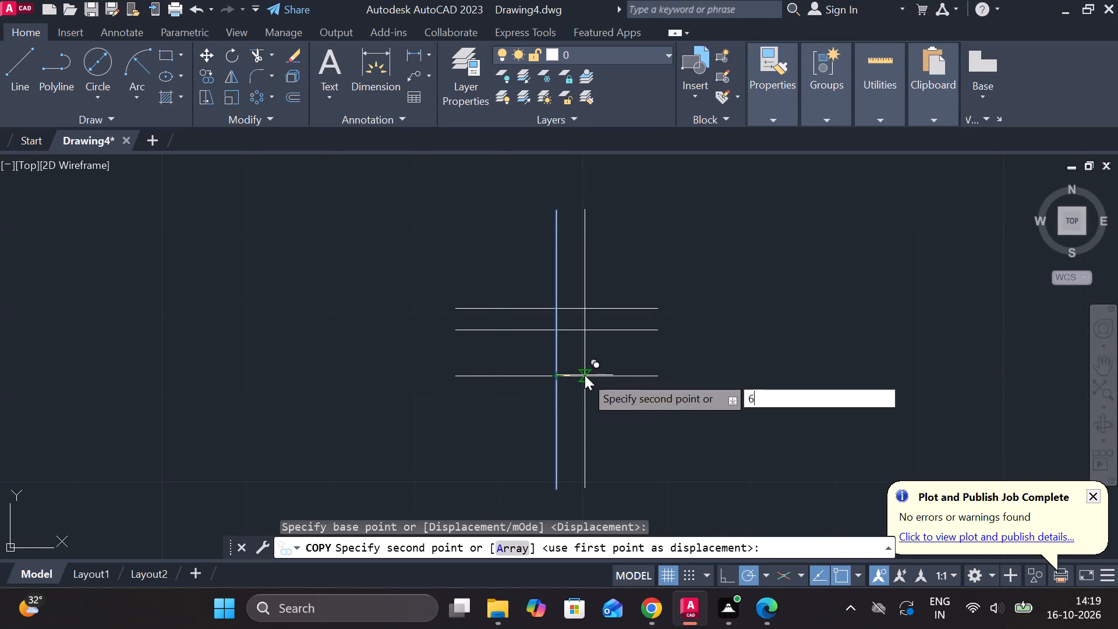
pyautogui.press('Return')
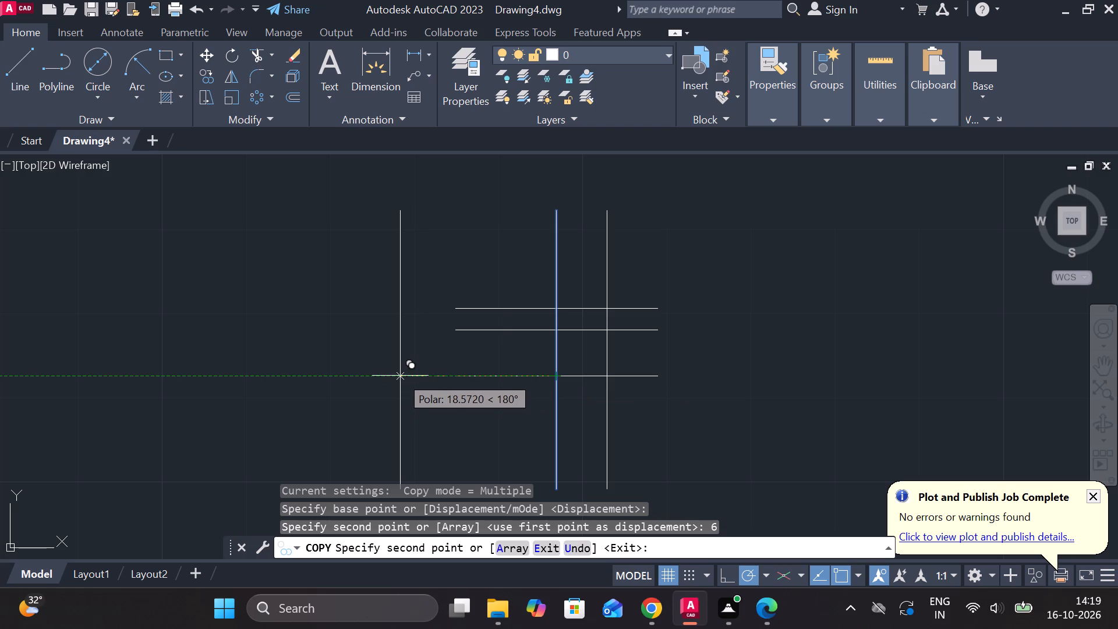
pyautogui.press('6')
pyautogui.press('Return')
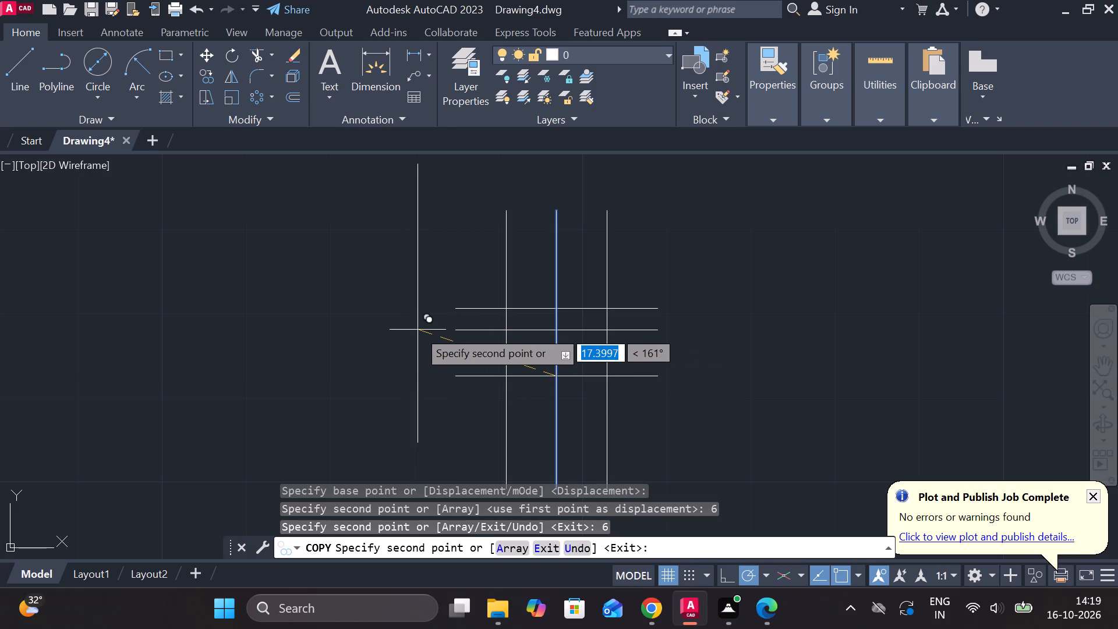
pyautogui.press('Escape')
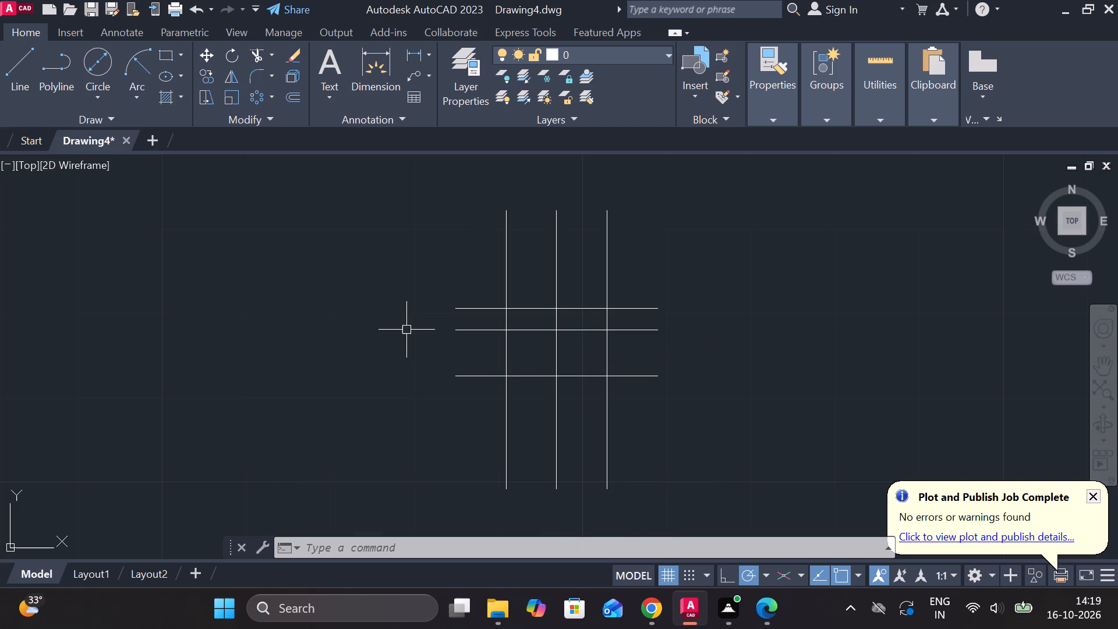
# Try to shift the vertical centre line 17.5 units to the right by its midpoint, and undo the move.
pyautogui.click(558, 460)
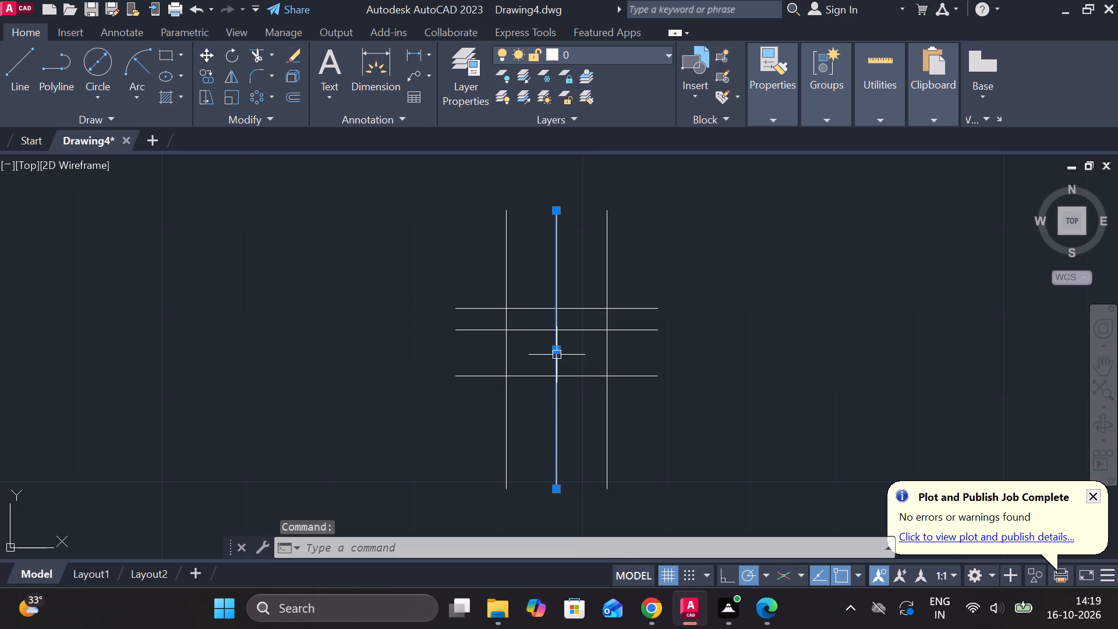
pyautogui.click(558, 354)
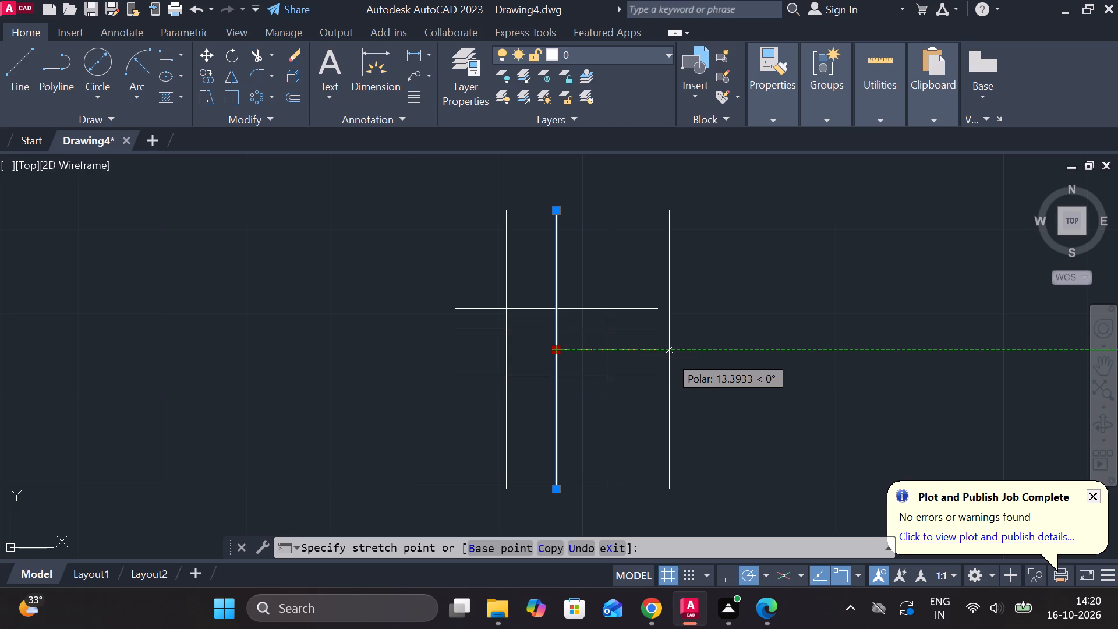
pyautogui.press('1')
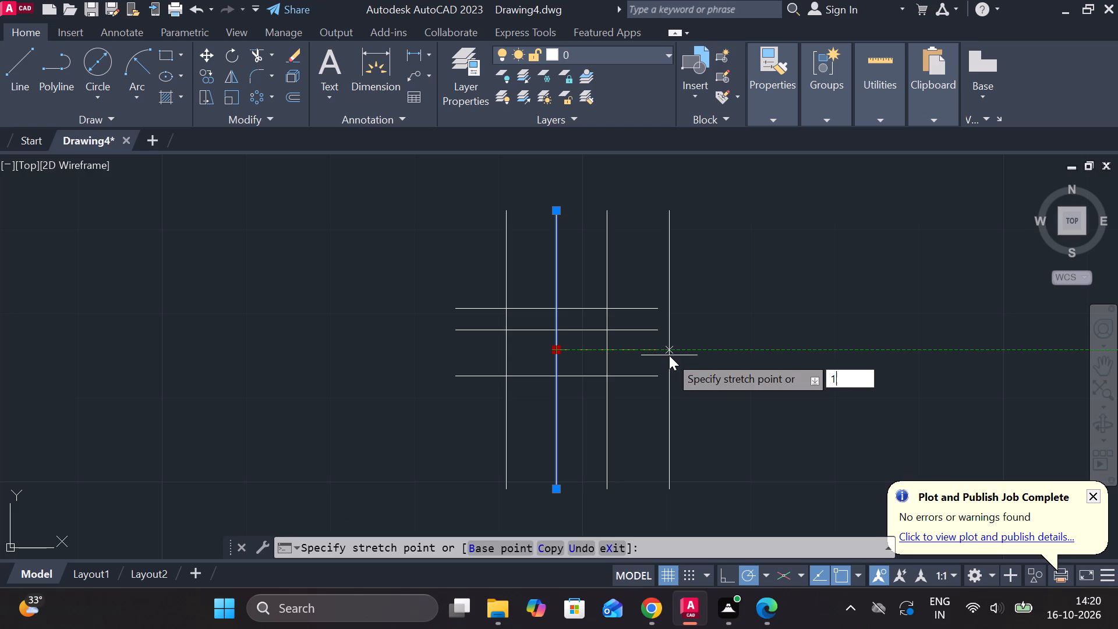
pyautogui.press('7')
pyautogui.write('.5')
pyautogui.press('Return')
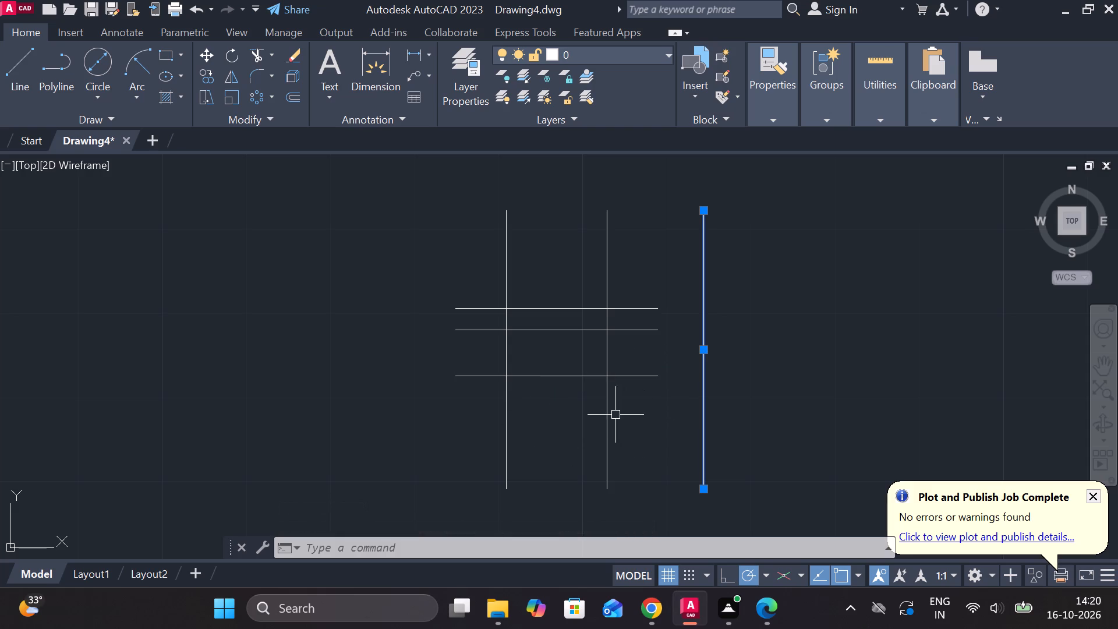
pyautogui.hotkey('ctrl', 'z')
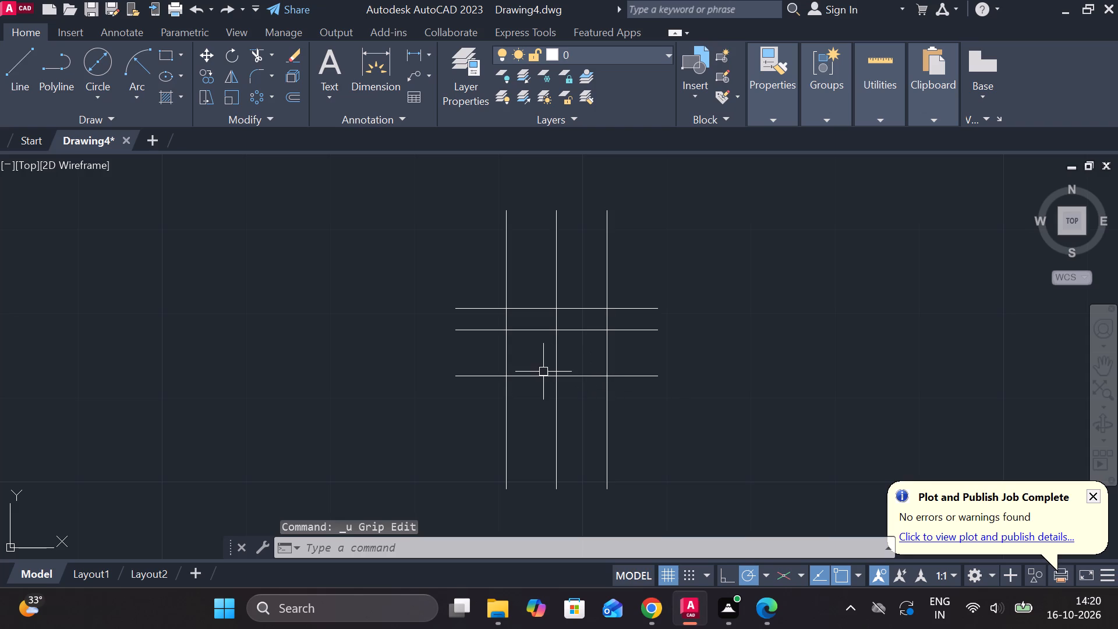
# Copy the vertical centre line 17.5 units horizontally to each side, using its midpoint as the base point.
pyautogui.click(554, 361)
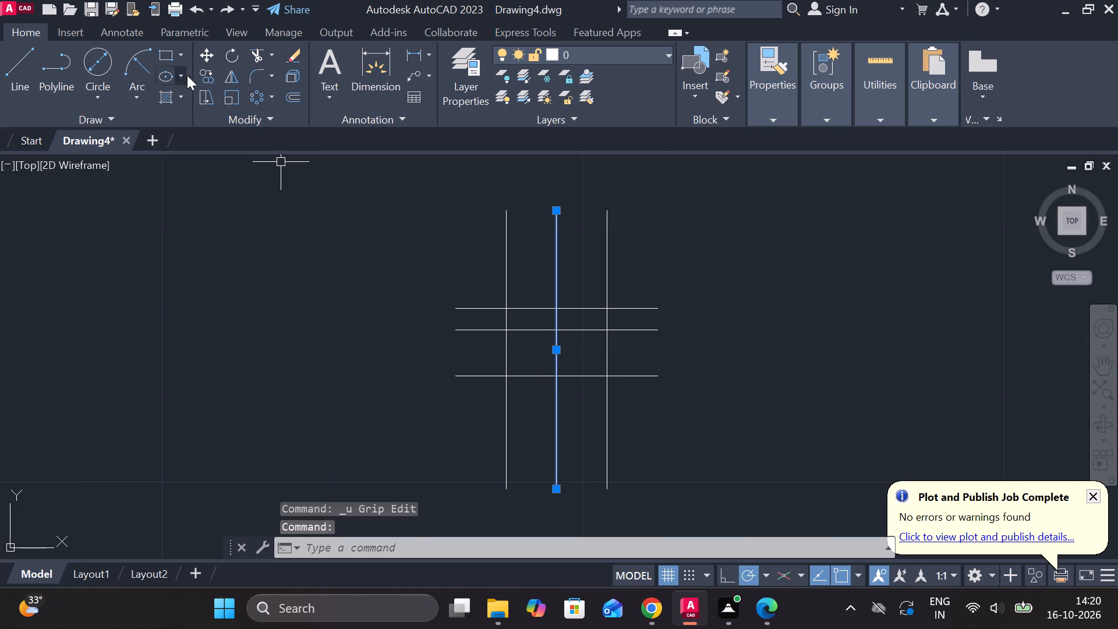
pyautogui.click(204, 77)
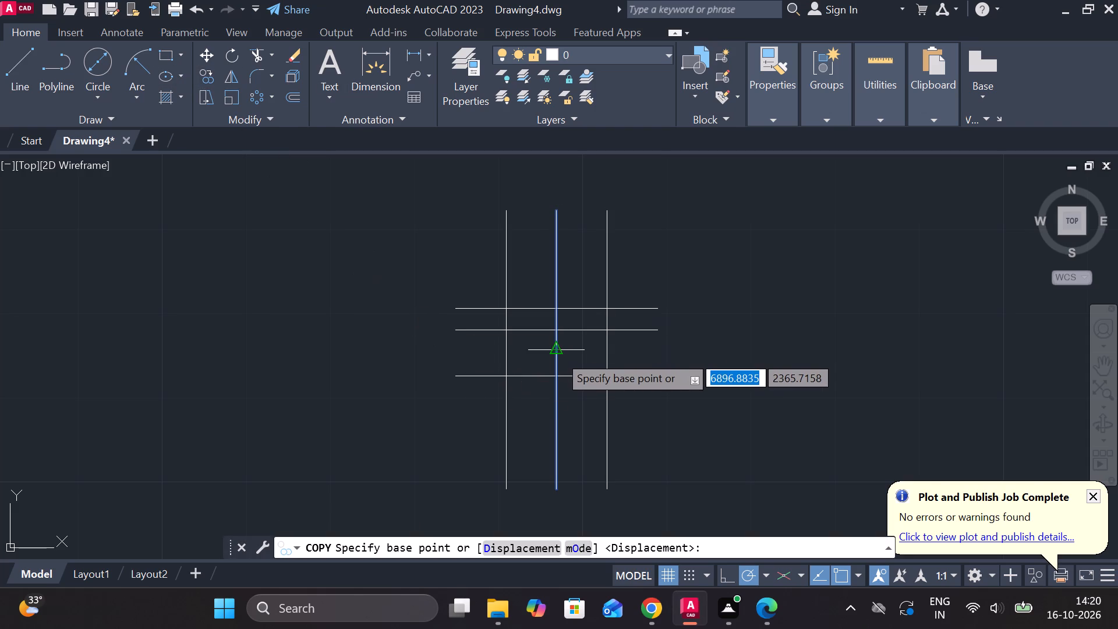
pyautogui.click(557, 348)
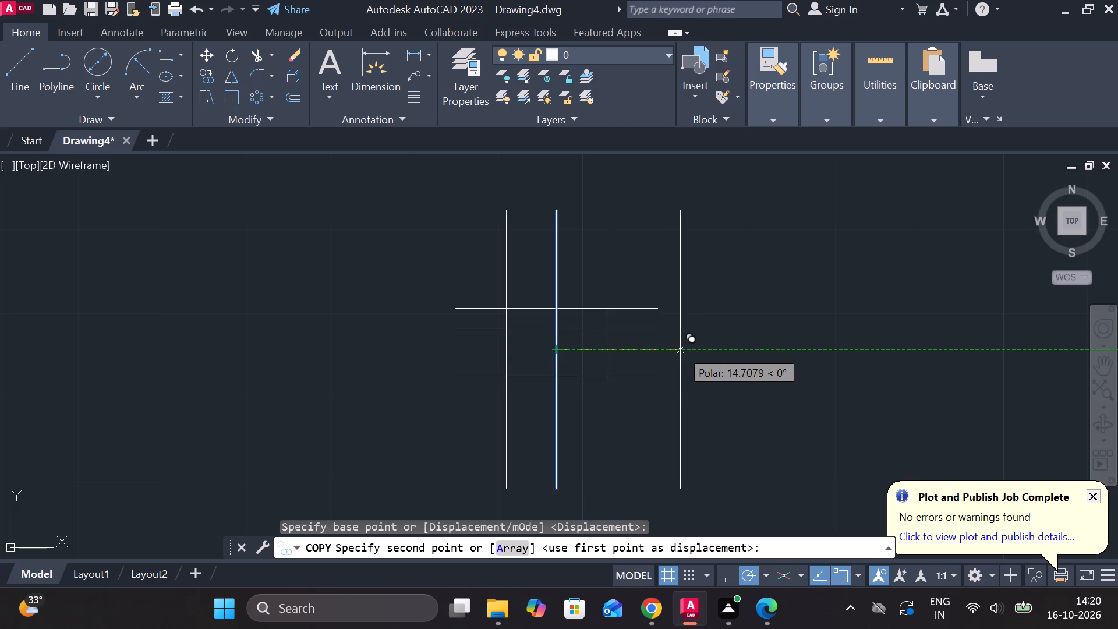
pyautogui.press('1')
pyautogui.press('7')
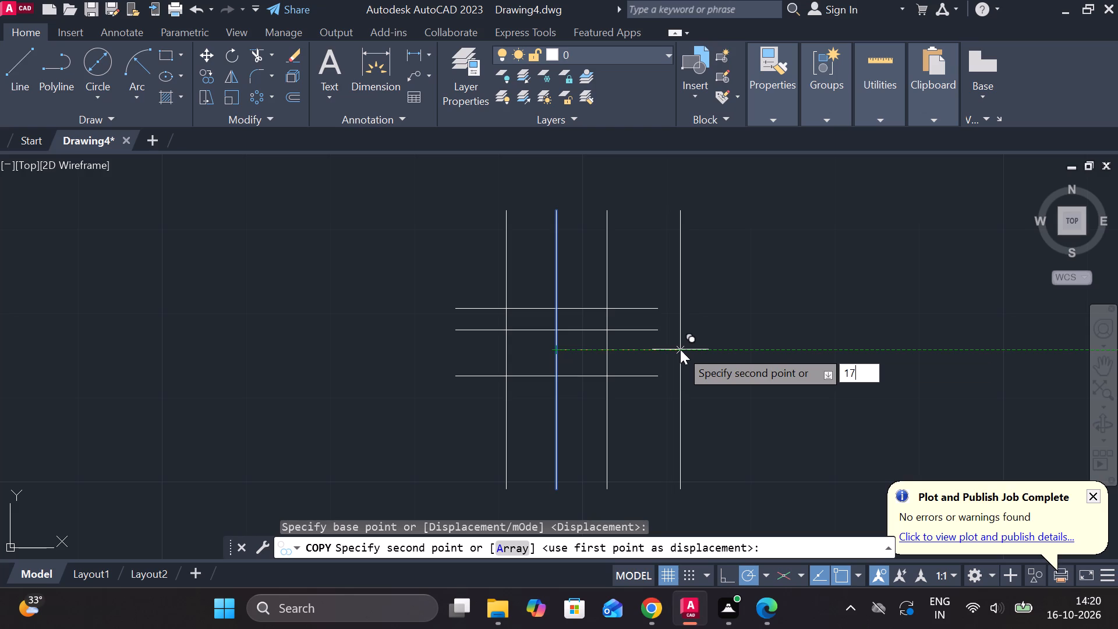
pyautogui.press('.')
pyautogui.press('5')
pyautogui.press('Return')
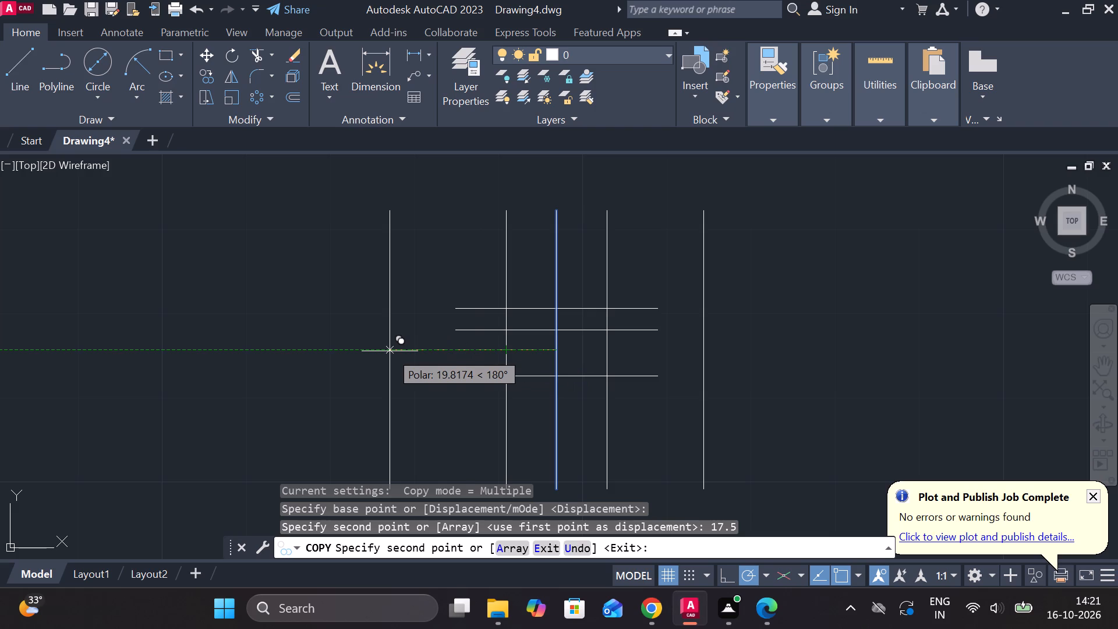
pyautogui.press('1')
pyautogui.write('7.5')
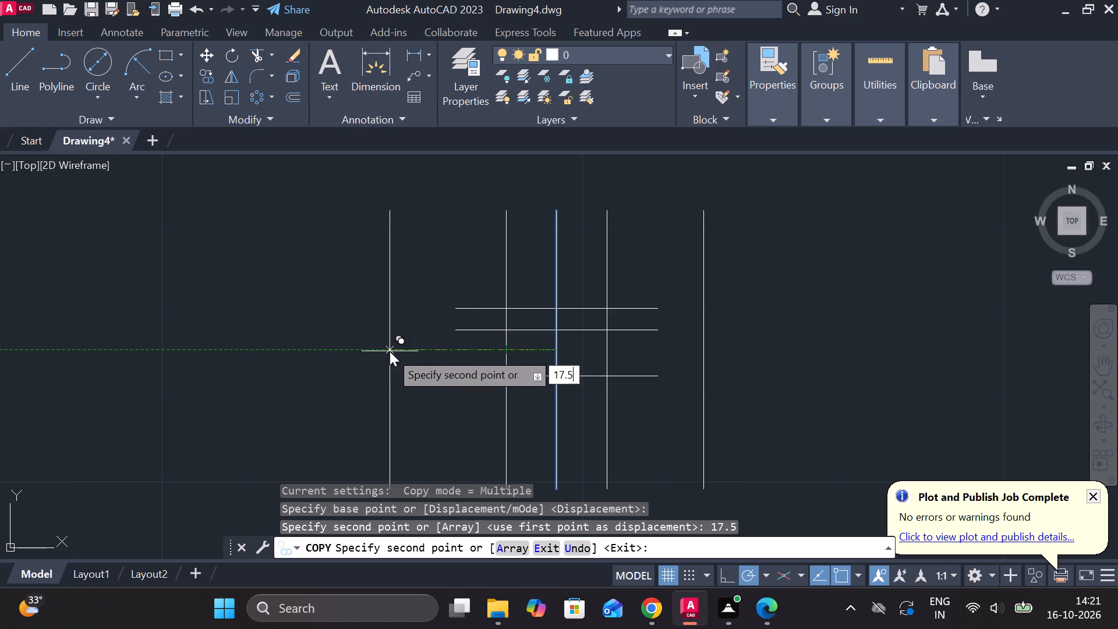
pyautogui.press('Return')
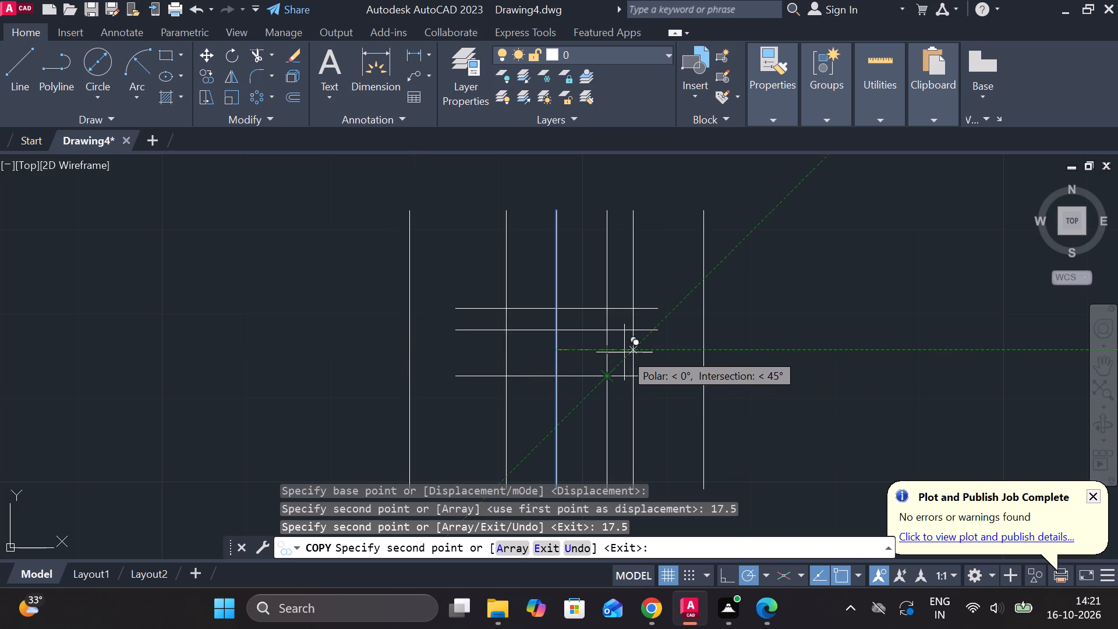
pyautogui.press('Escape')
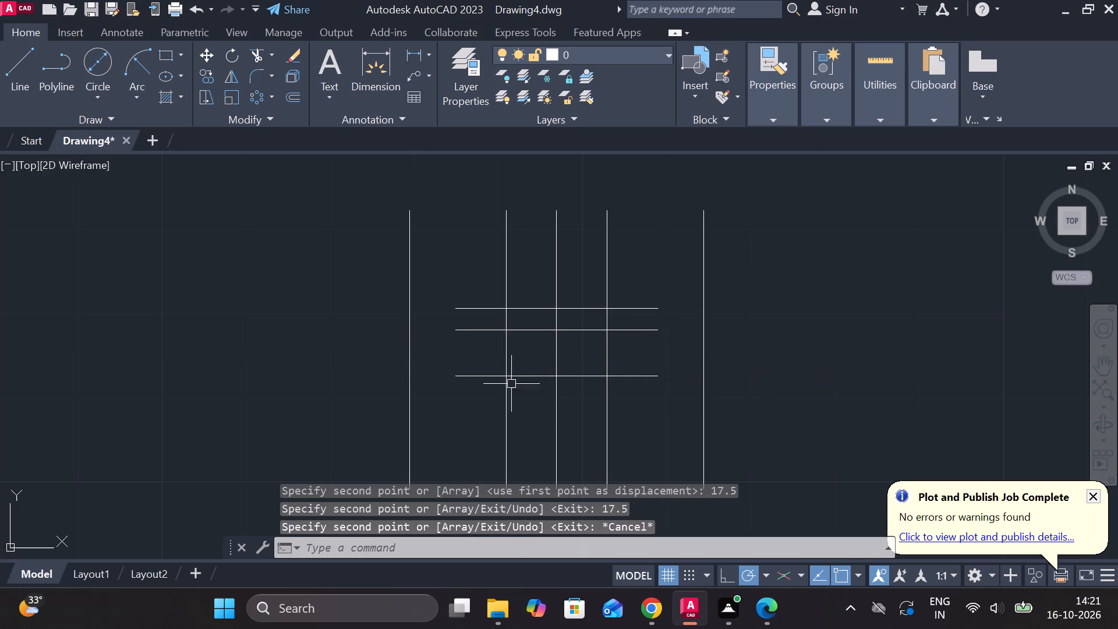
# Extend both ends of all three horizontal lines to the outermost vertical lines.
pyautogui.scroll(-1, 586, 382)
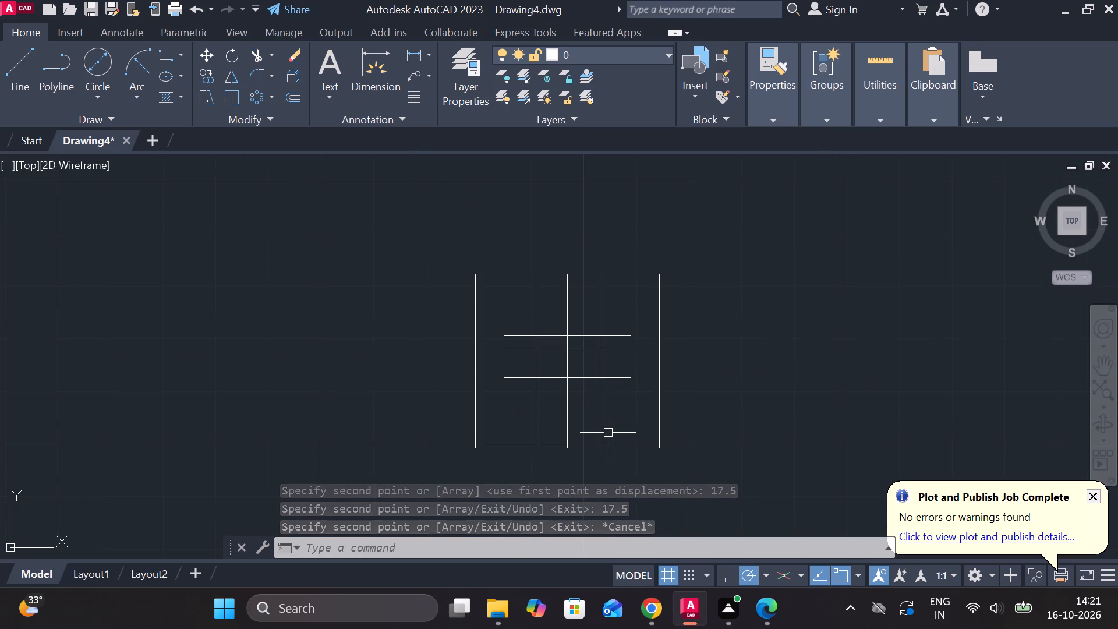
pyautogui.write('EX')
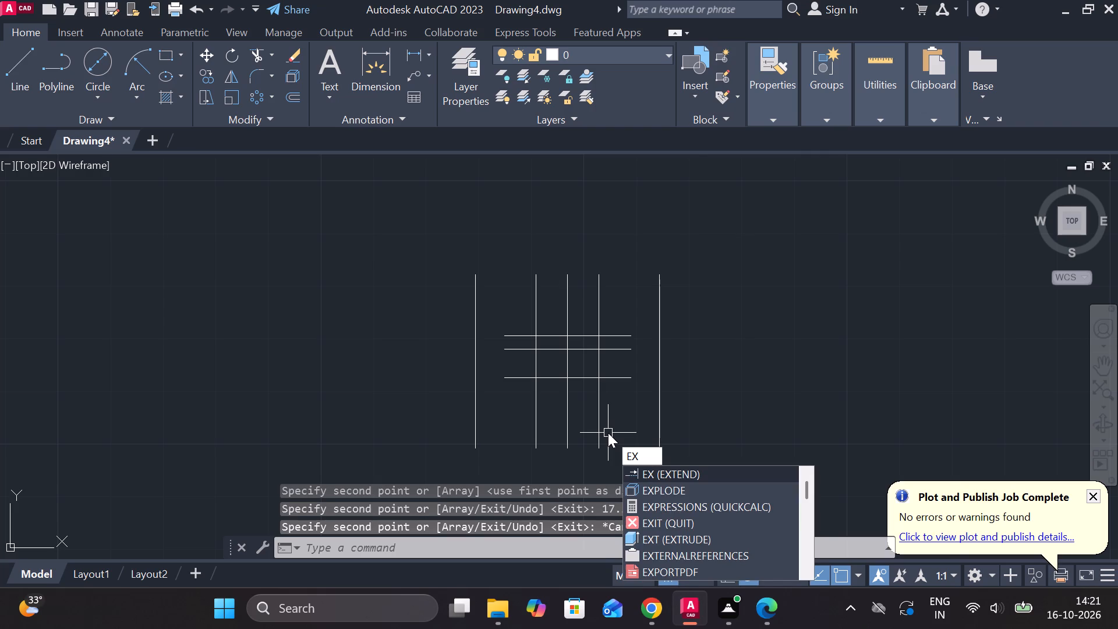
pyautogui.press('Return')
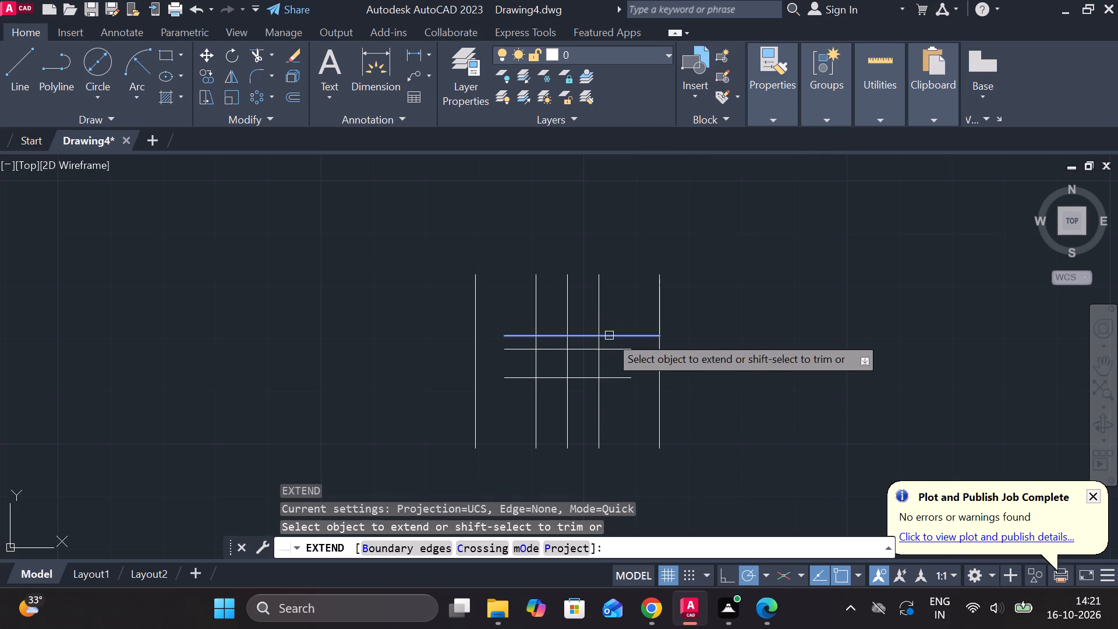
pyautogui.click(609, 335)
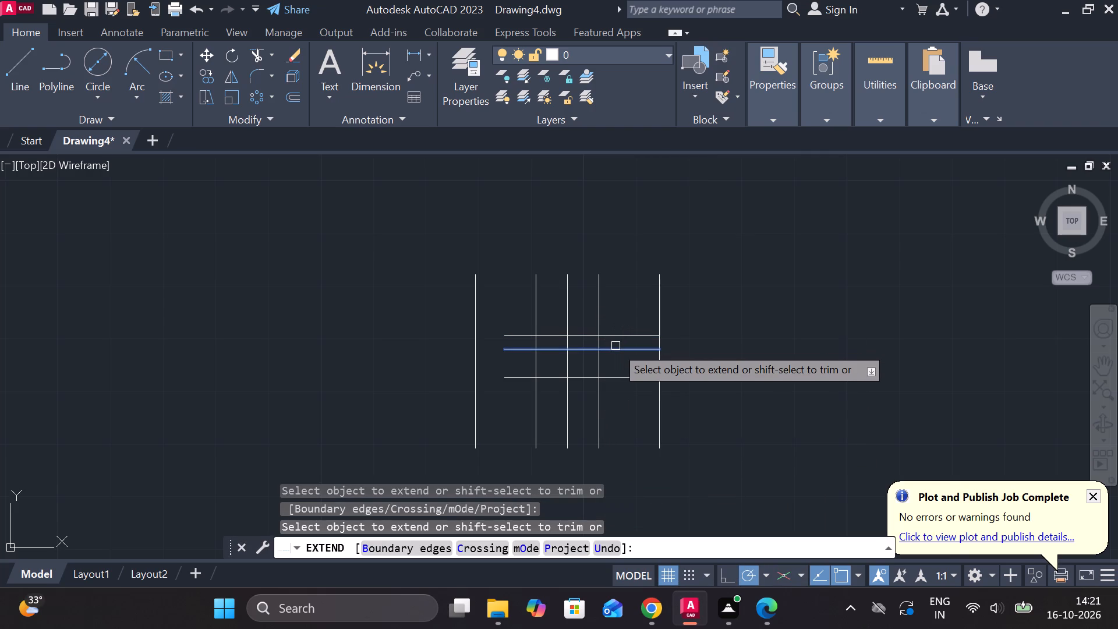
pyautogui.click(615, 346)
pyautogui.click(625, 382)
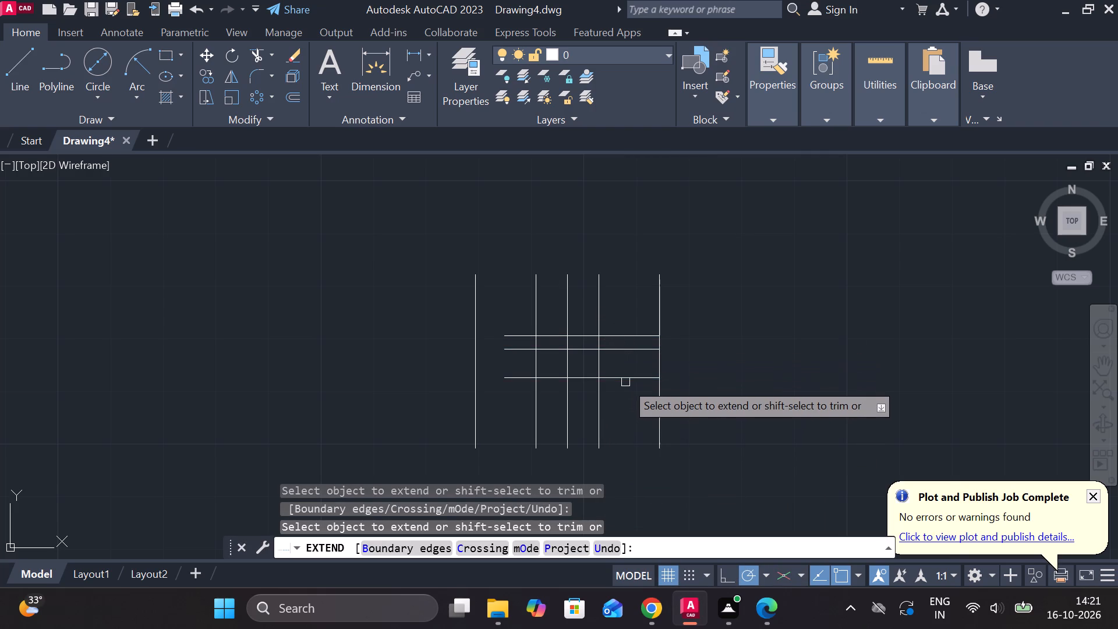
pyautogui.click(519, 333)
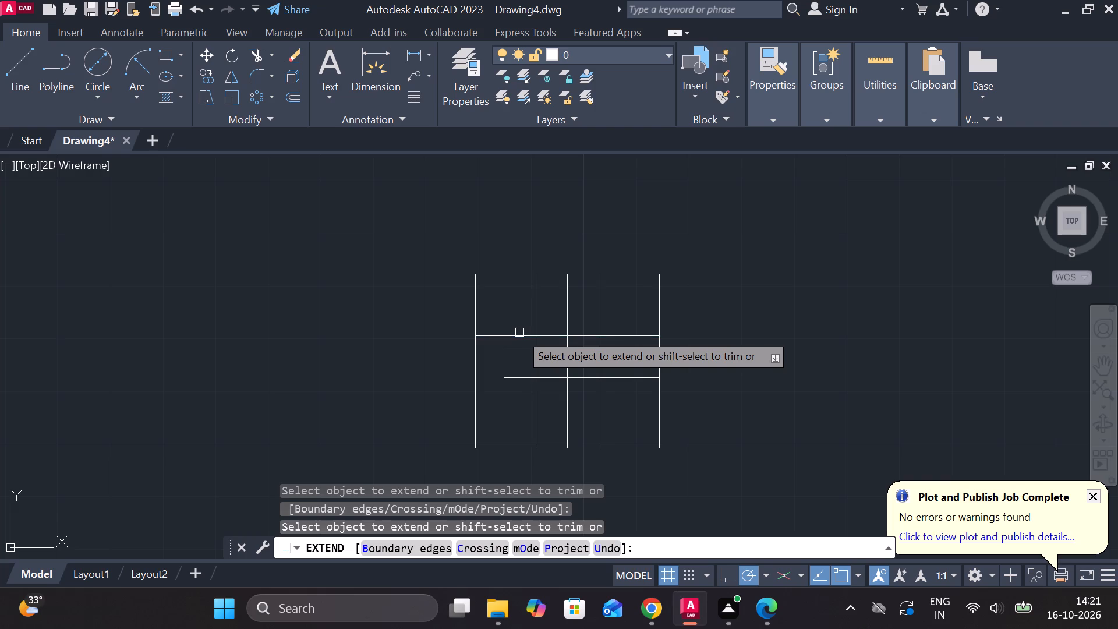
pyautogui.click(517, 349)
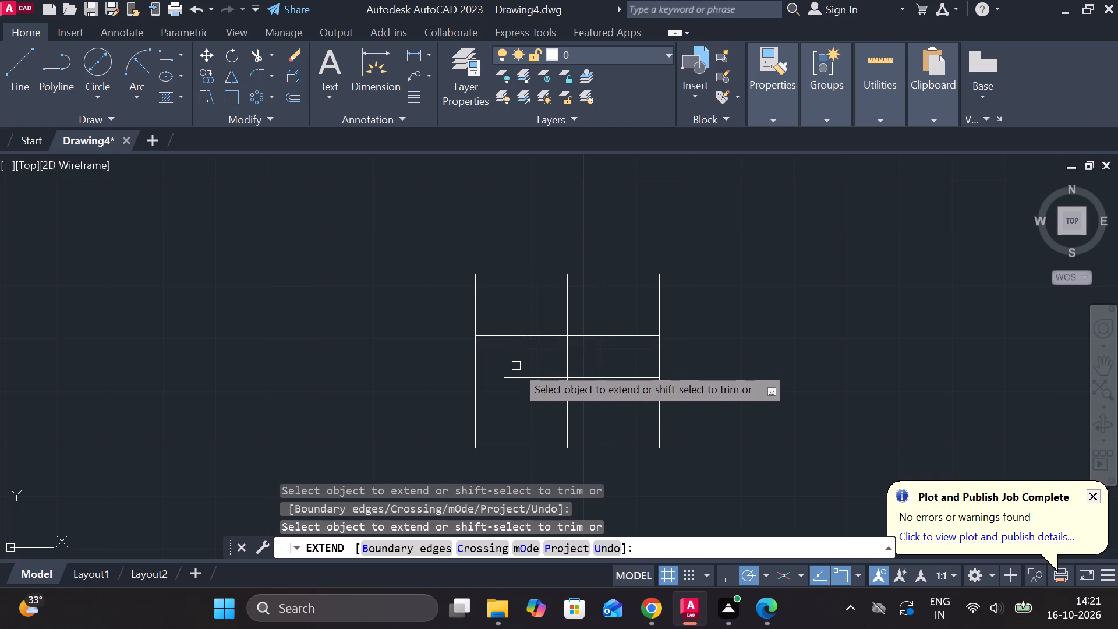
pyautogui.click(516, 376)
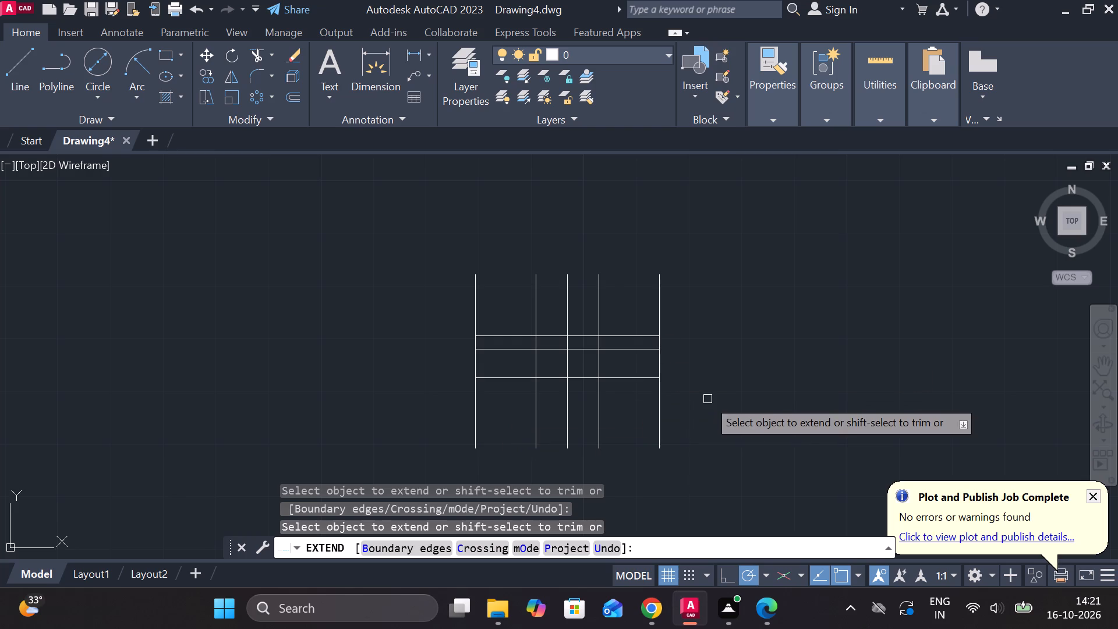
pyautogui.scroll(-1, 691, 409)
pyautogui.scroll(2, 631, 447)
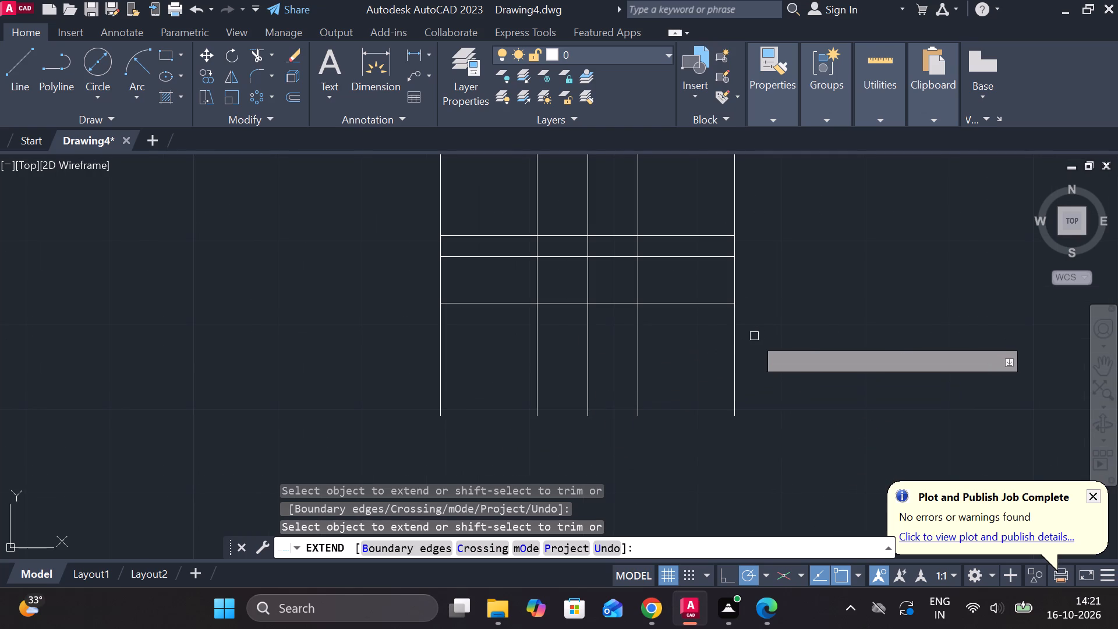
pyautogui.press('Escape')
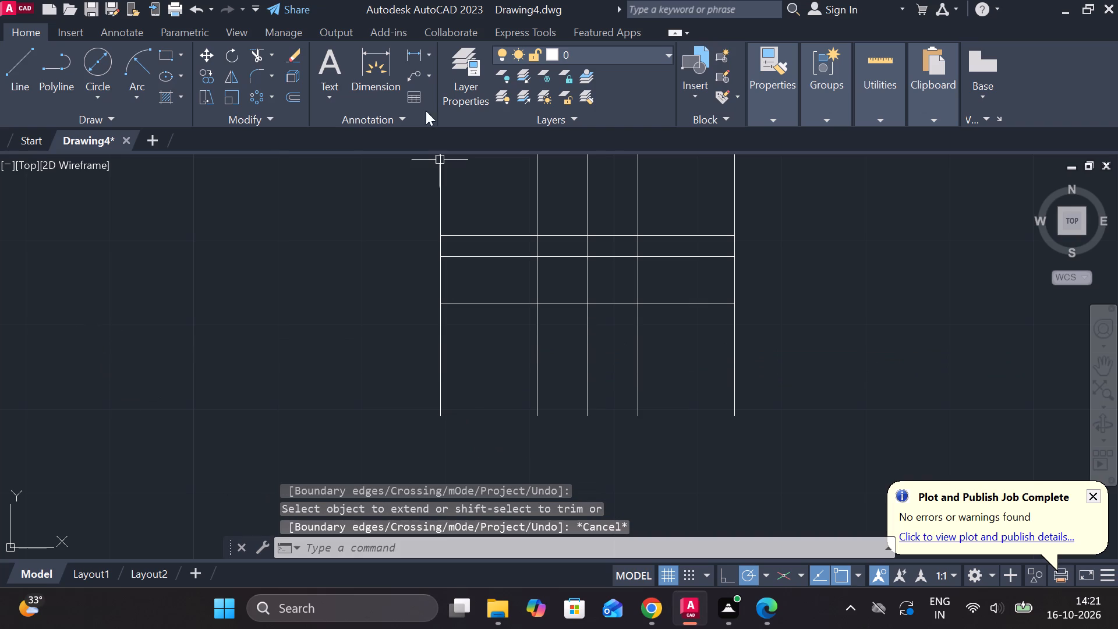
# Measure the horizontal distance between the lower ends of the outermost vertical lines with a trial linear dimension.
pyautogui.click(406, 54)
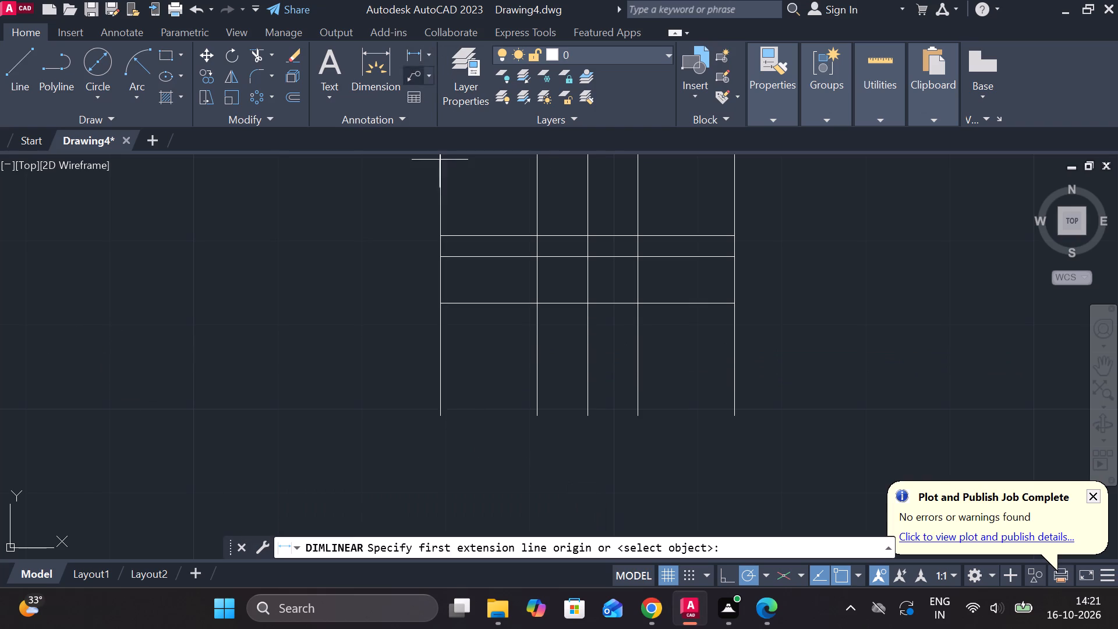
pyautogui.click(436, 422)
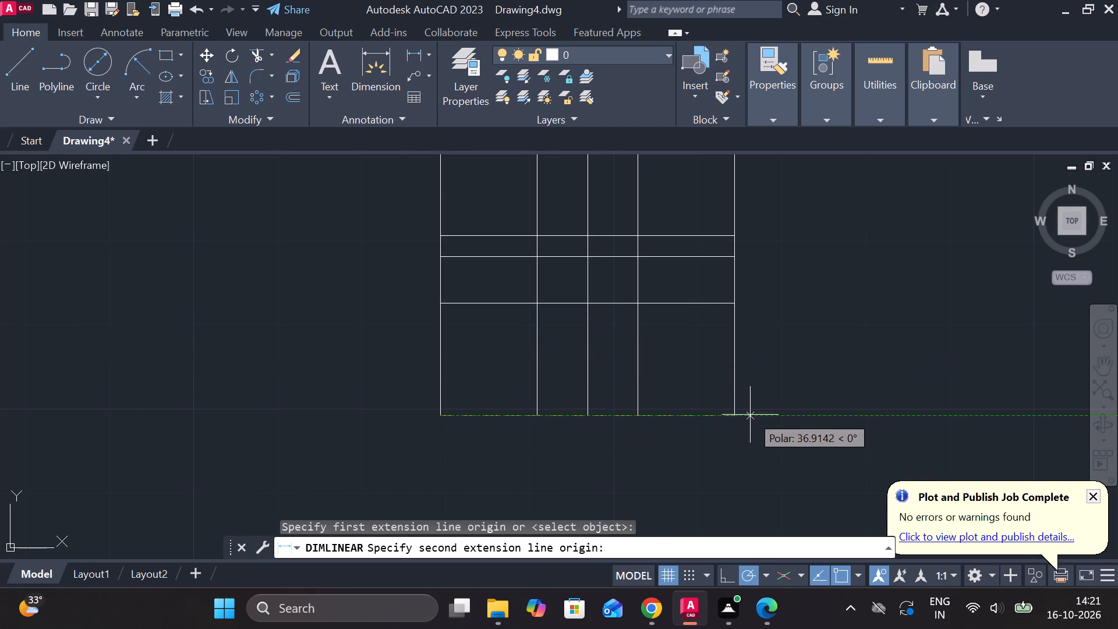
pyautogui.click(738, 417)
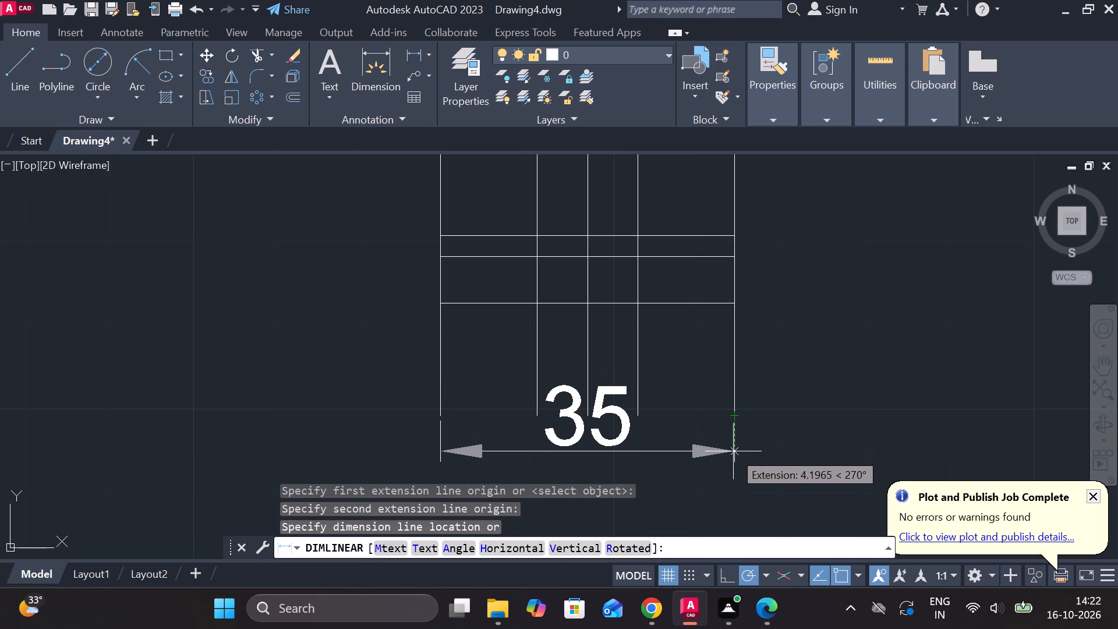
pyautogui.press('Escape')
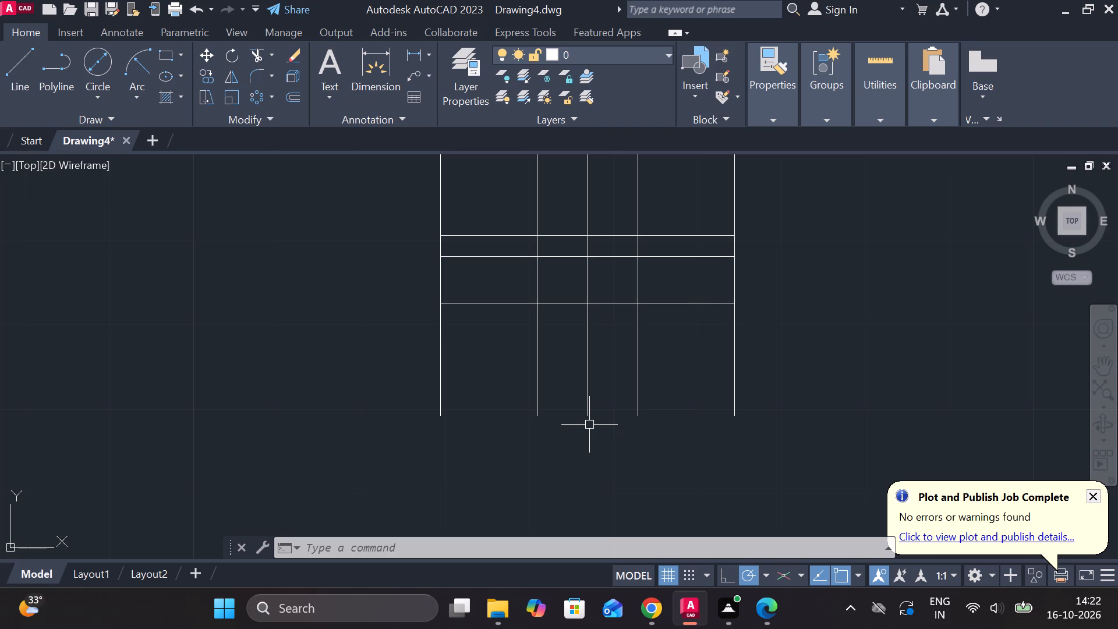
# Undo the extension of the three horizontal lines to the outermost vertical lines.
pyautogui.scroll(1, 588, 425)
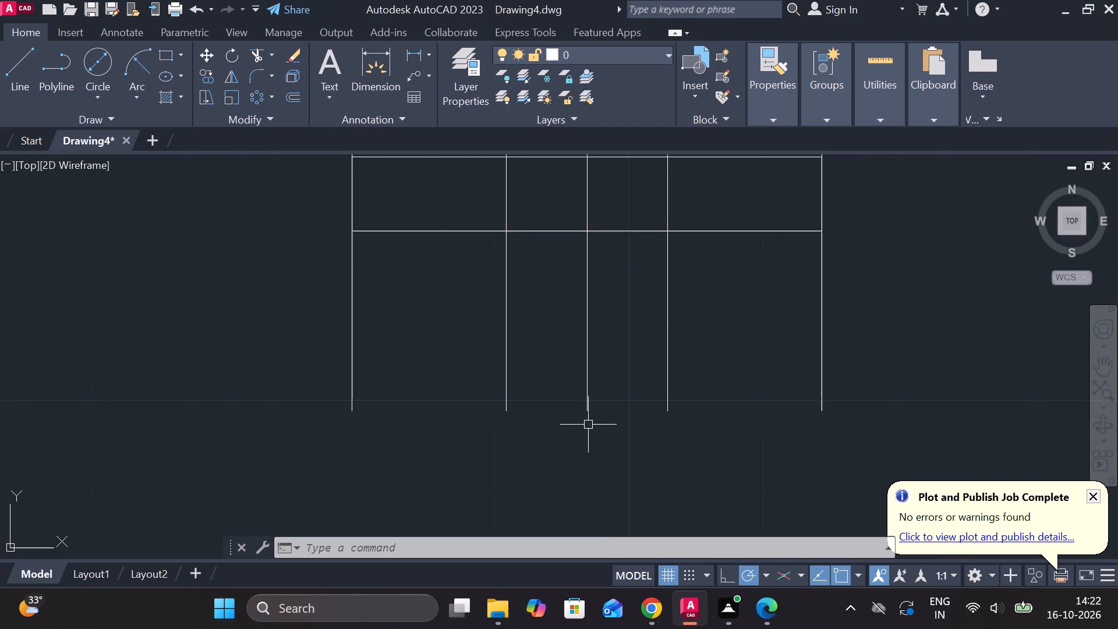
pyautogui.scroll(-3, 588, 425)
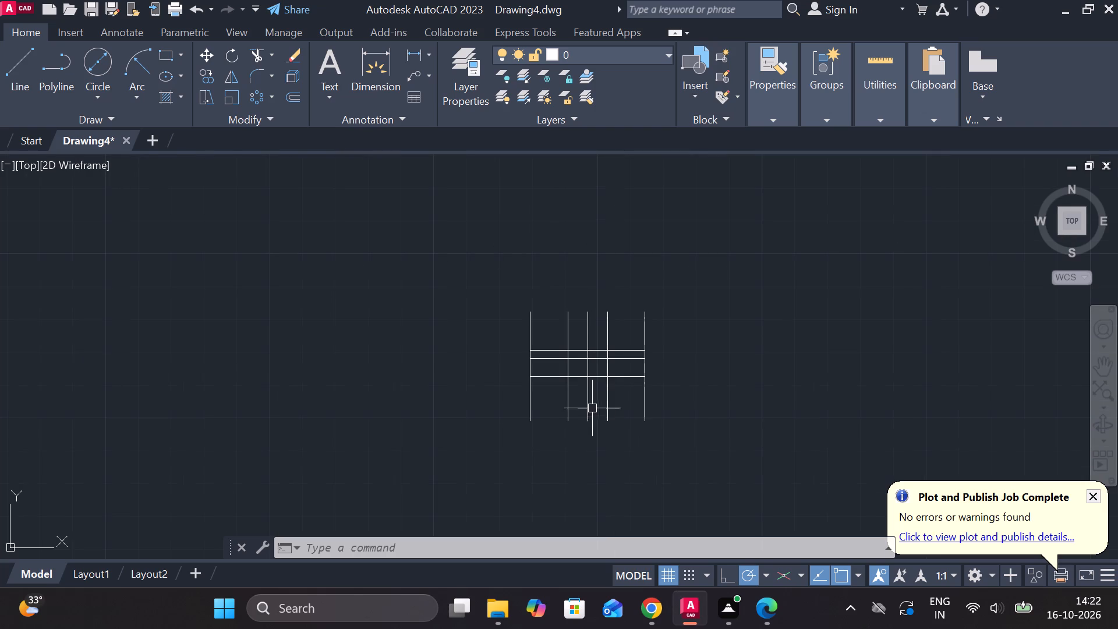
pyautogui.scroll(3, 582, 357)
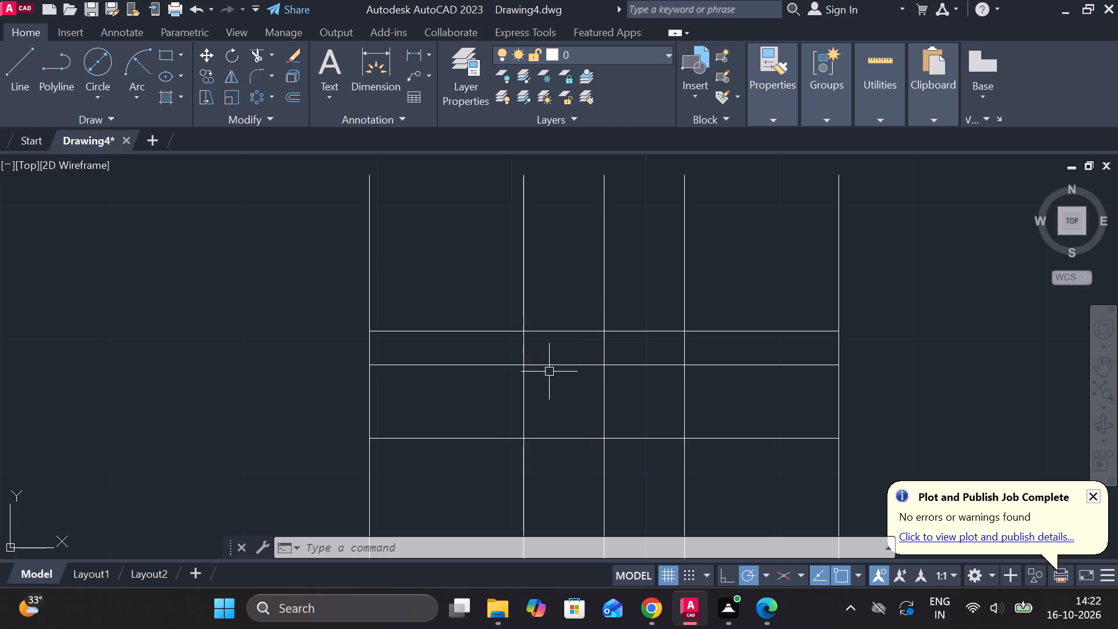
pyautogui.scroll(-1, 551, 377)
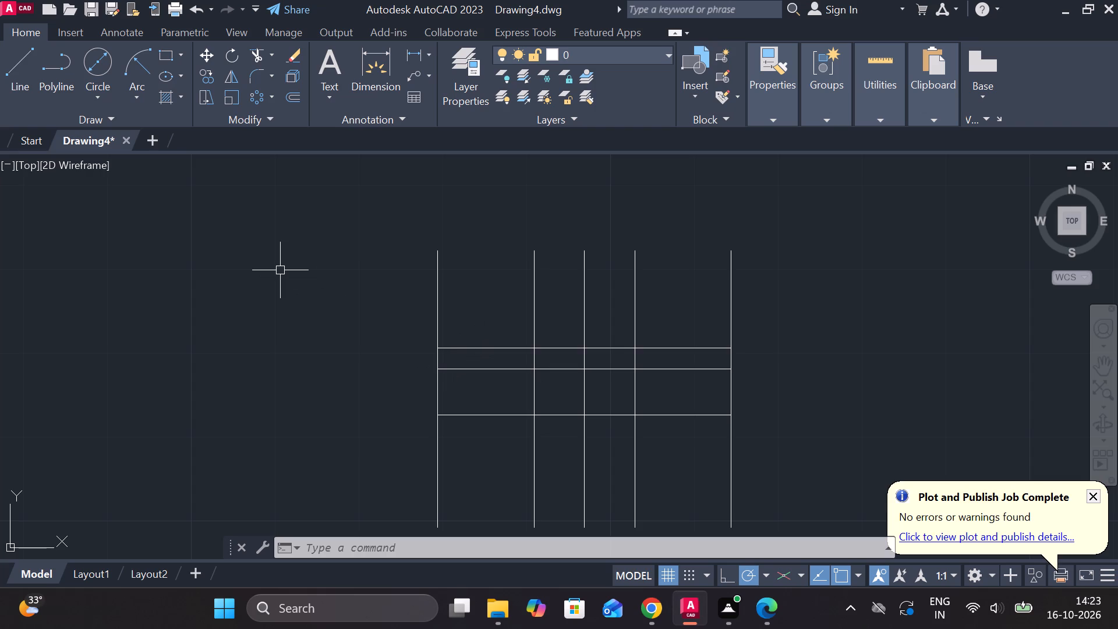
pyautogui.hotkey('ctrl', 'z')
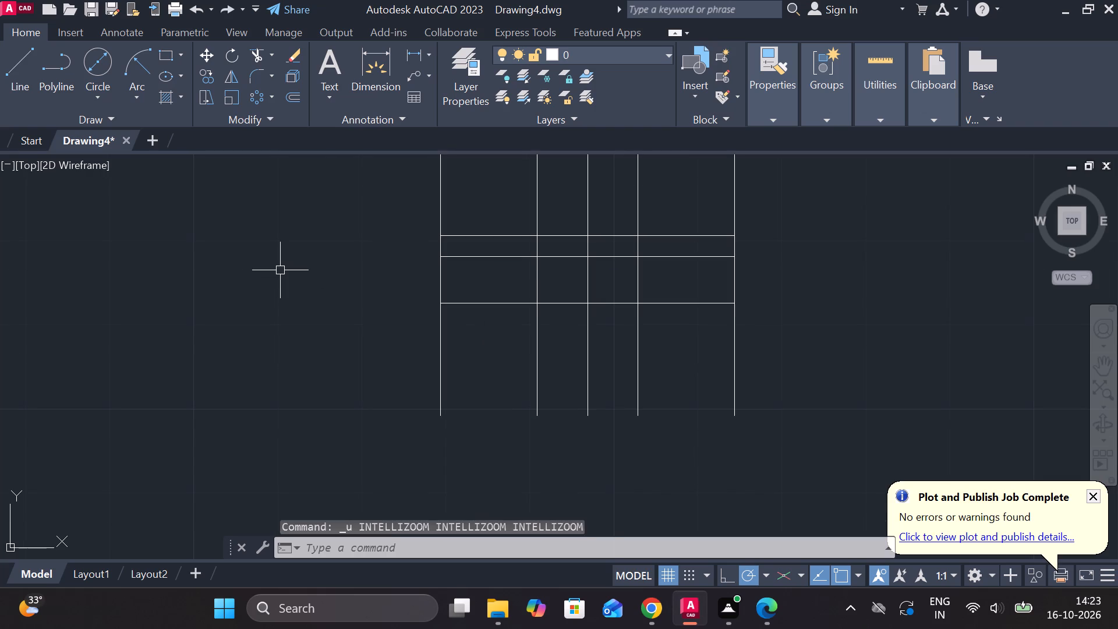
pyautogui.hotkey('ctrl', 'z')
pyautogui.hotkey('ctrl', 'z')
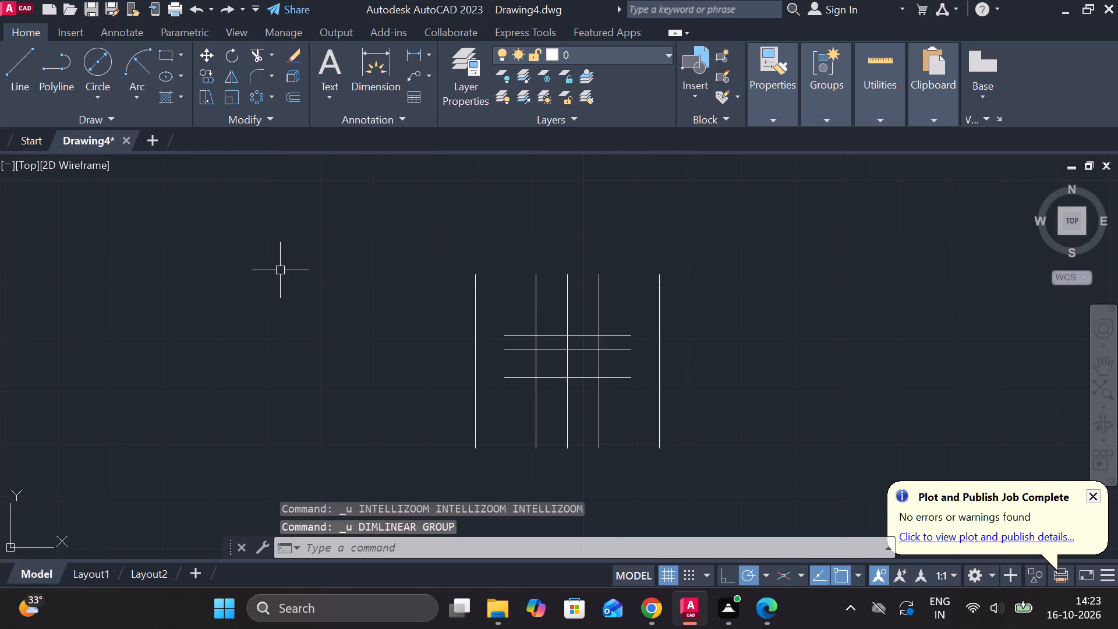
# Measure the length of the uppermost horizontal line with a trial linear dimension between its ends.
pyautogui.click(429, 52)
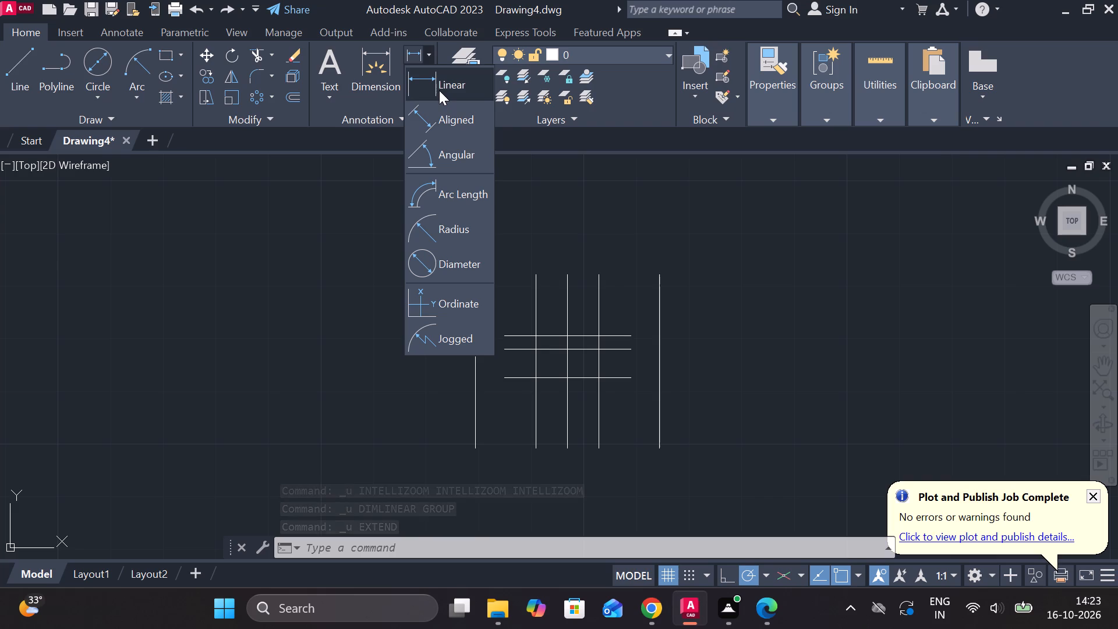
pyautogui.click(439, 90)
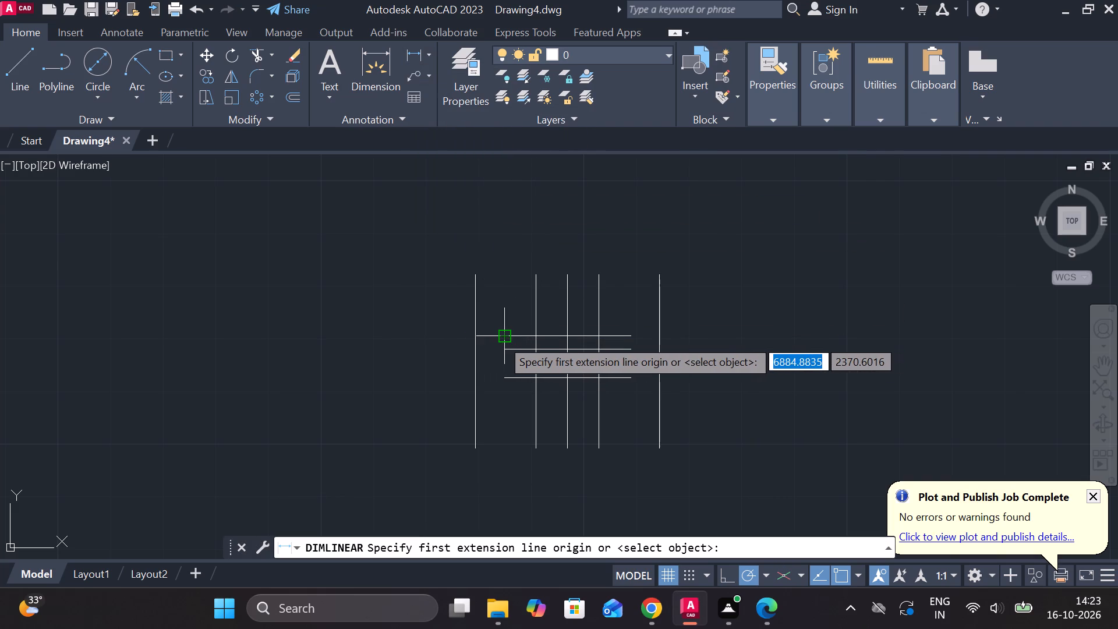
pyautogui.click(501, 338)
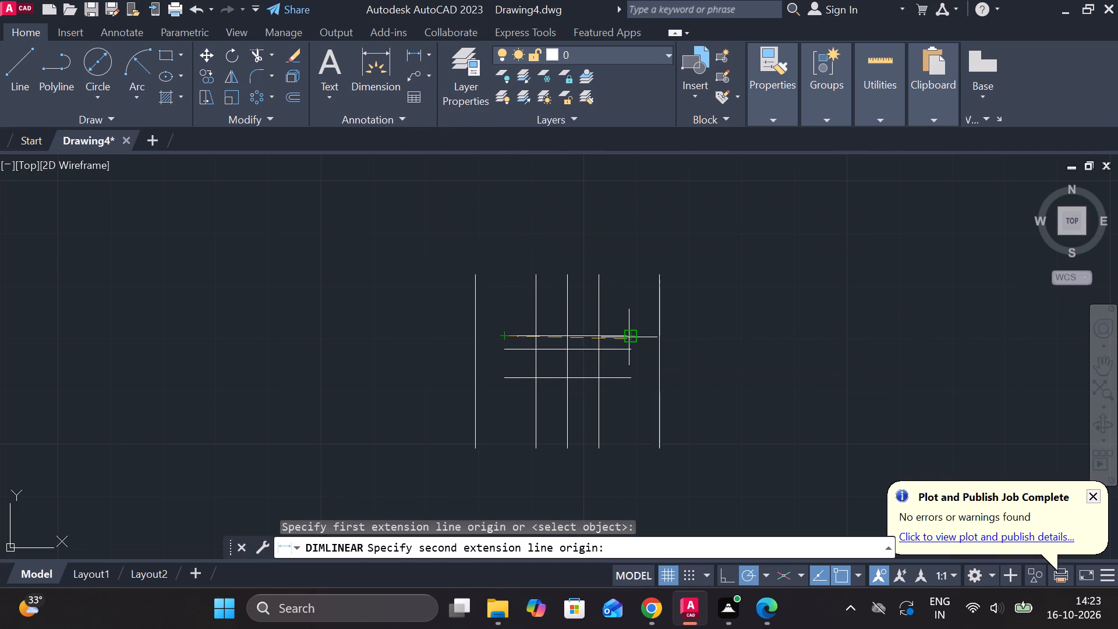
pyautogui.click(628, 337)
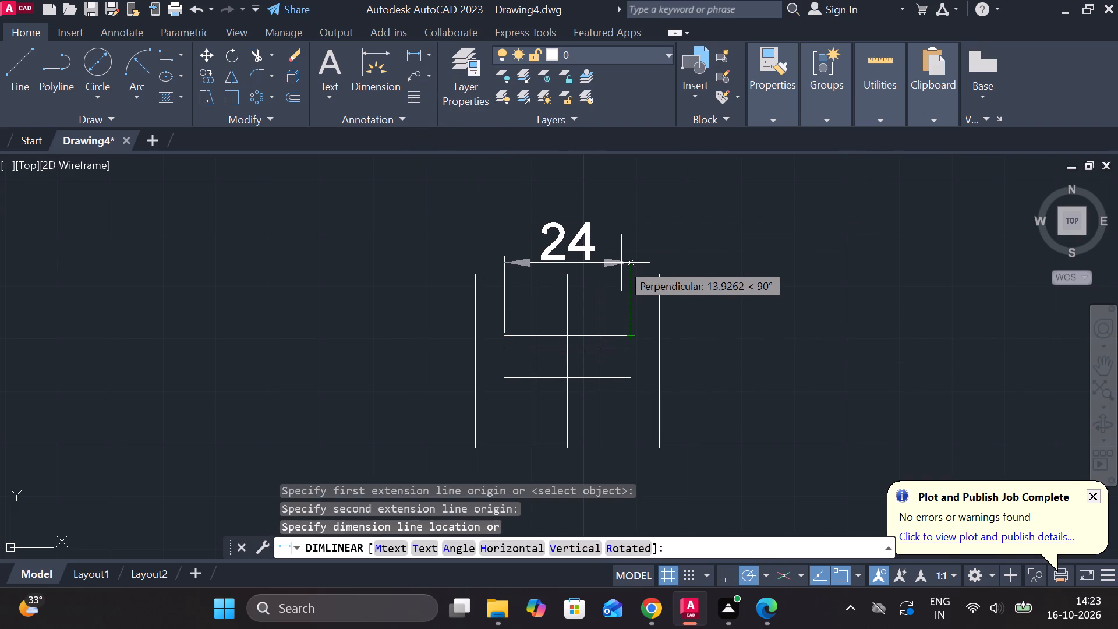
pyautogui.press('Escape')
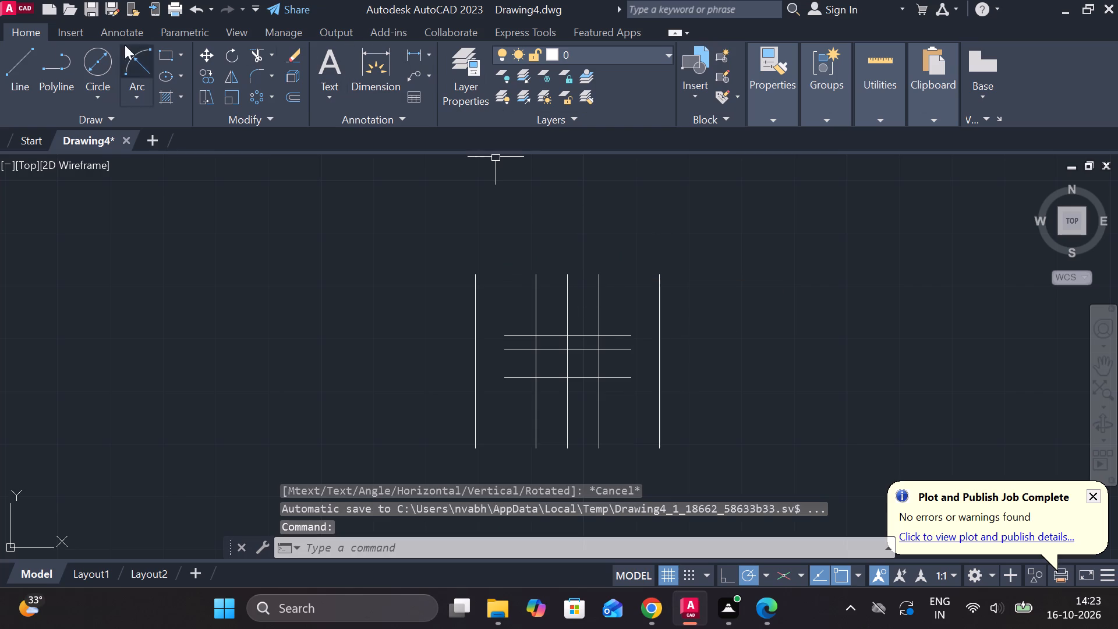
# Draw a line about 28 units long at 45° upward from the right end of the uppermost horizontal line.
pyautogui.click(28, 64)
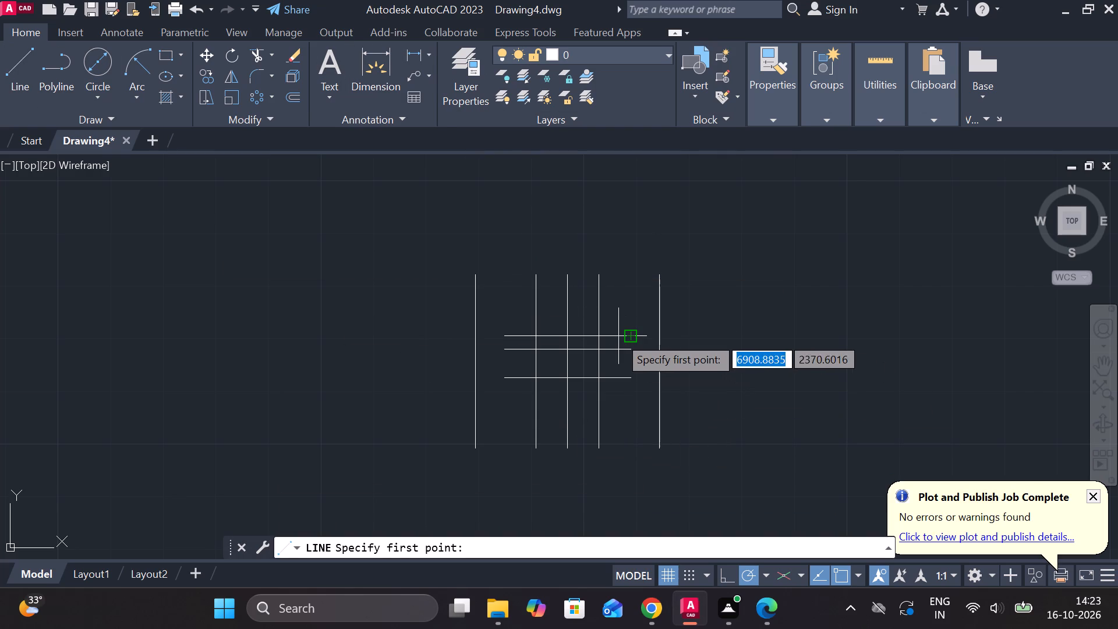
pyautogui.click(628, 336)
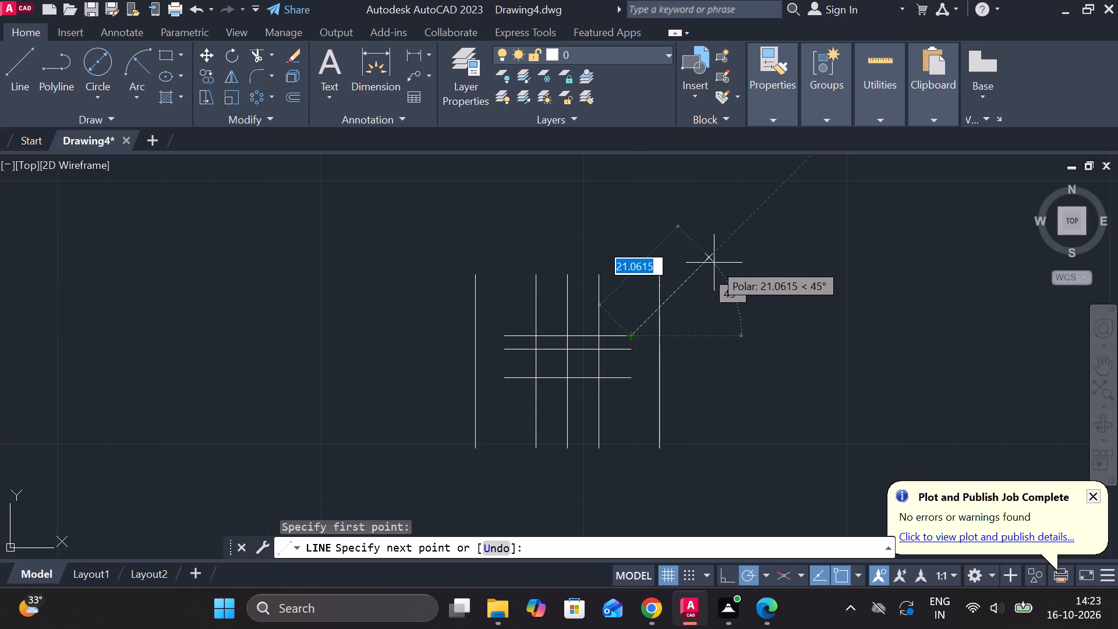
pyautogui.scroll(-1, 714, 263)
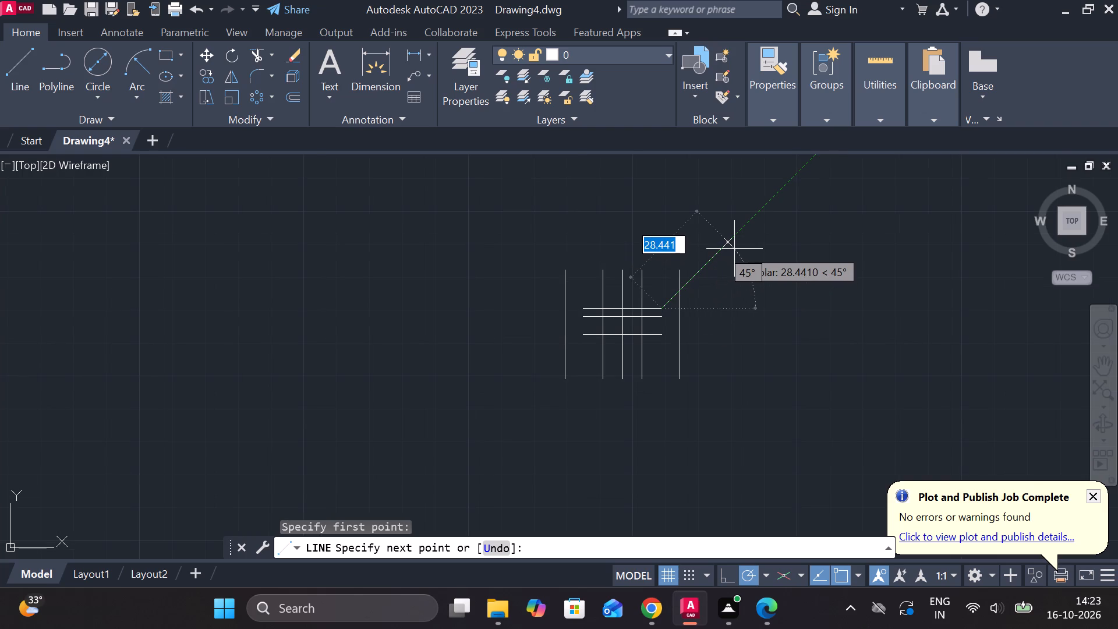
pyautogui.click(734, 249)
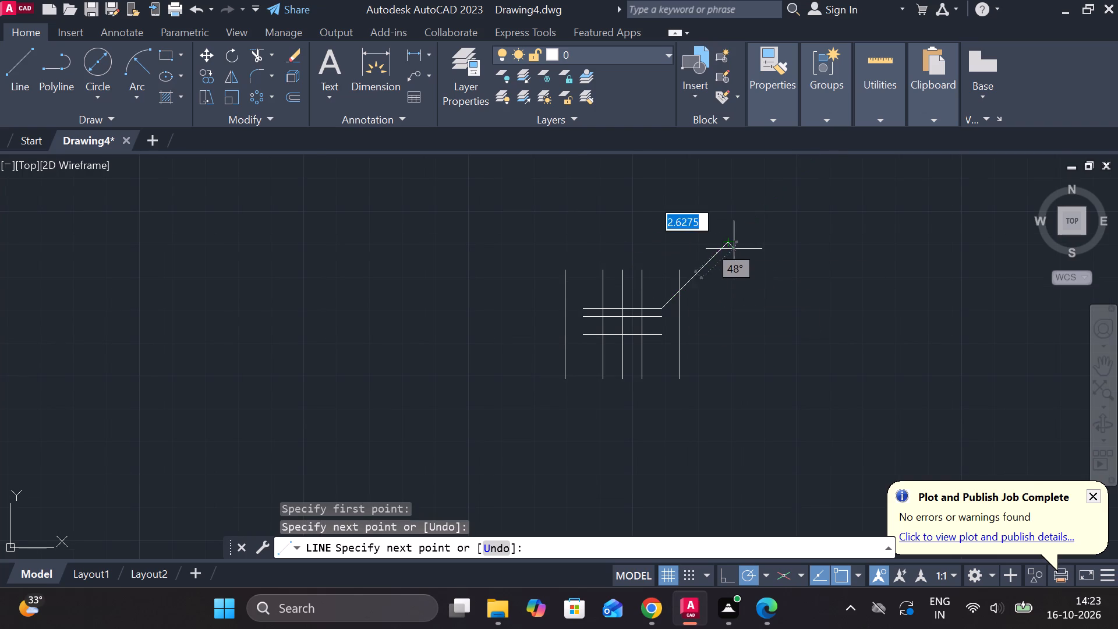
pyautogui.press('Escape')
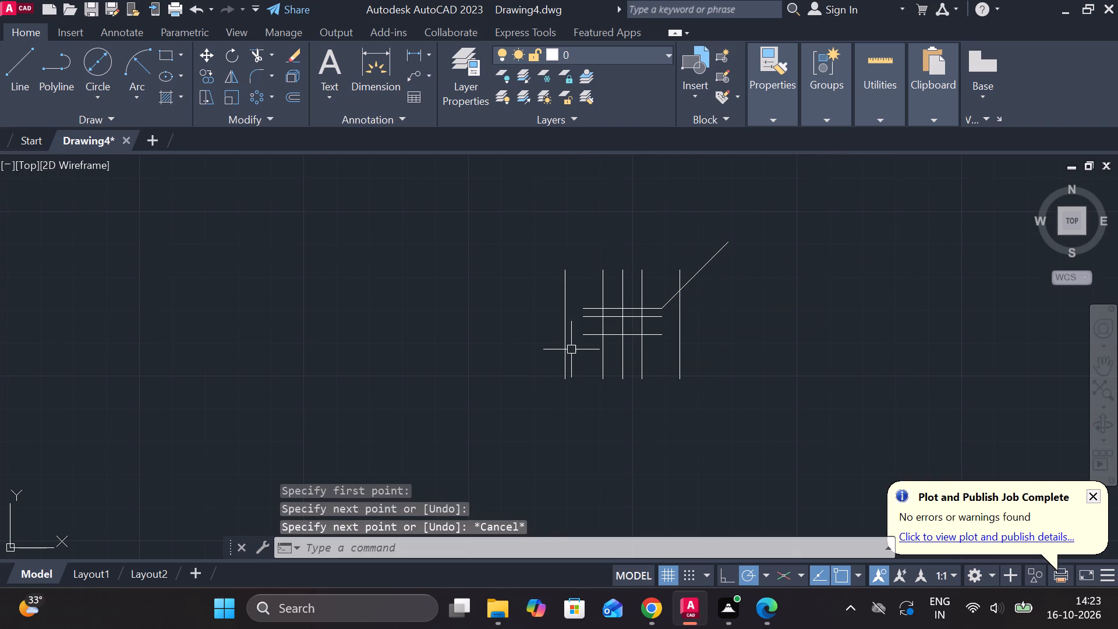
# Draw a line about 30 units long at 135° upward from the left end of the uppermost horizontal line.
pyautogui.click(34, 67)
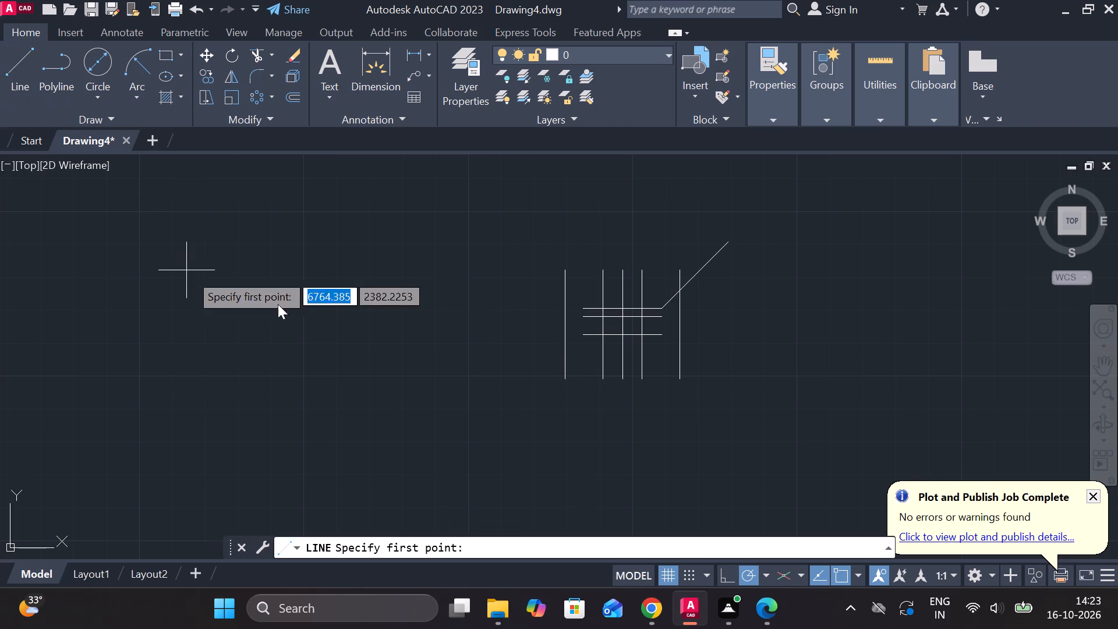
pyautogui.click(586, 306)
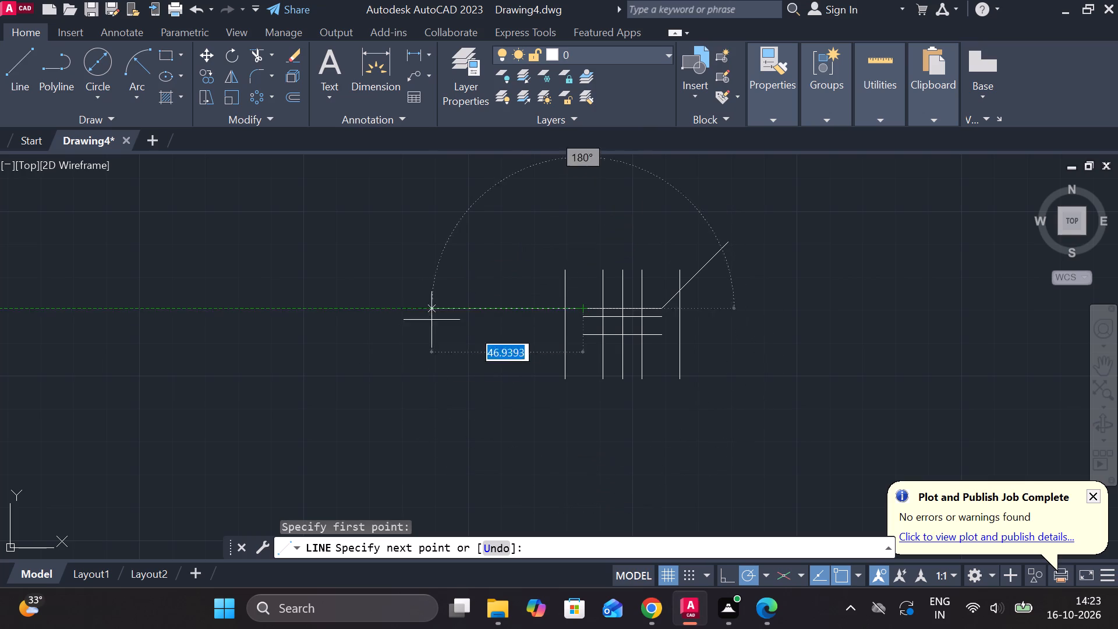
pyautogui.click(516, 233)
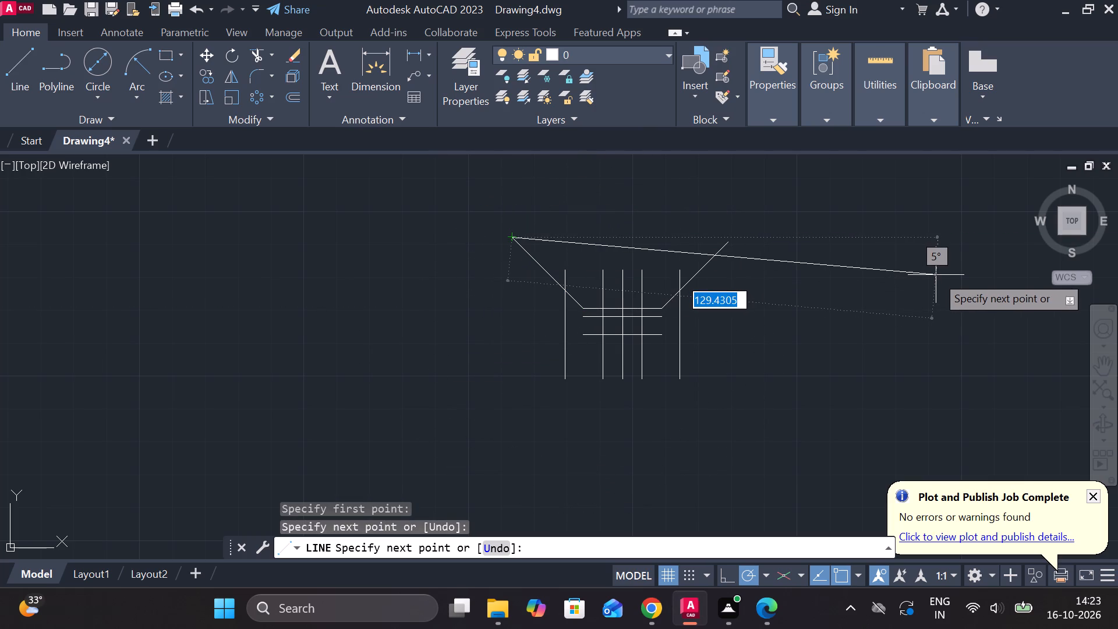
pyautogui.press('Escape')
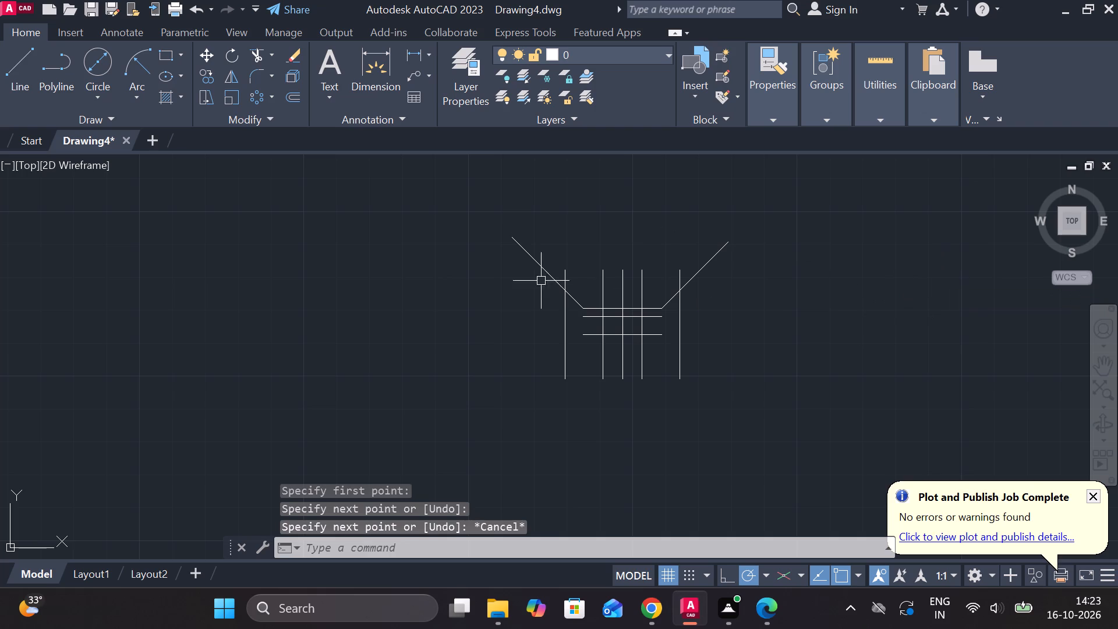
# Extend both ends of the uppermost horizontal line to the outermost vertical lines.
pyautogui.write('EX')
pyautogui.press('Return')
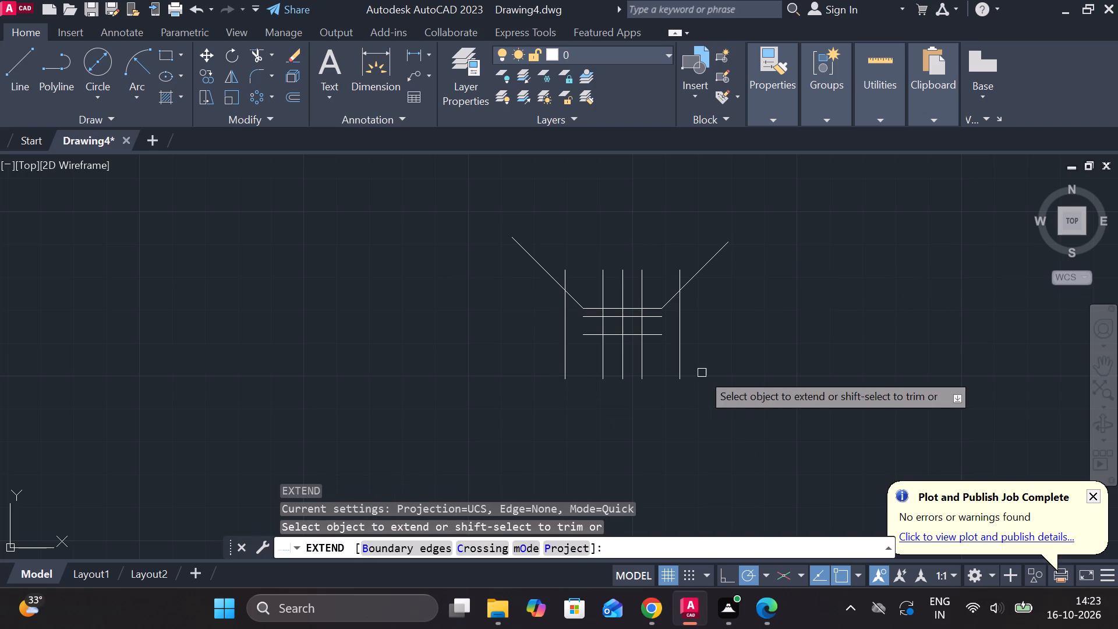
pyautogui.click(596, 308)
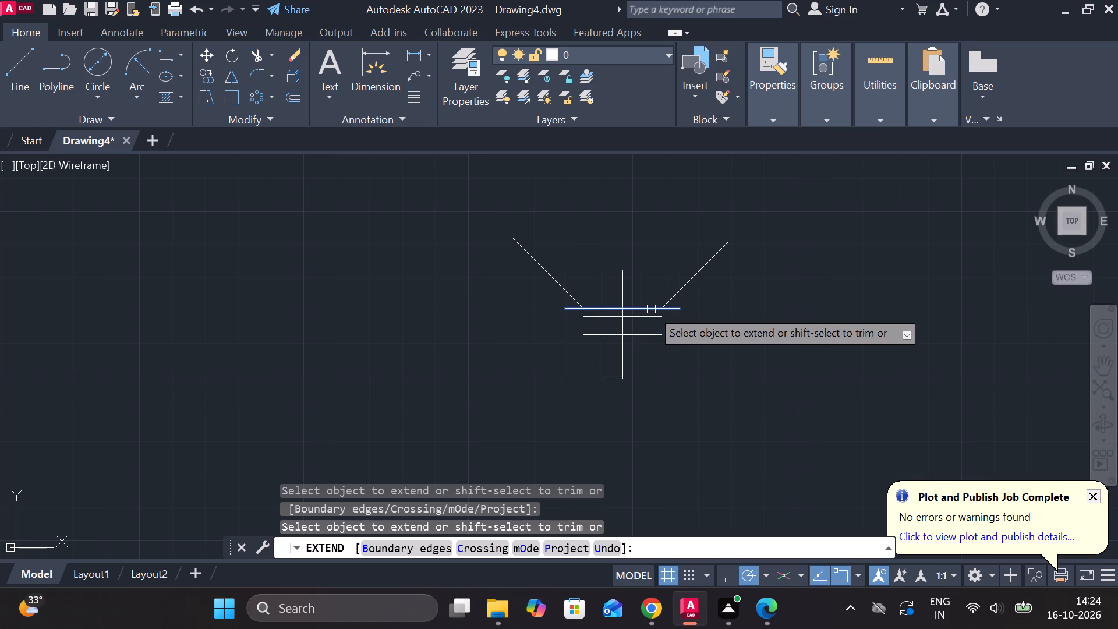
pyautogui.click(651, 309)
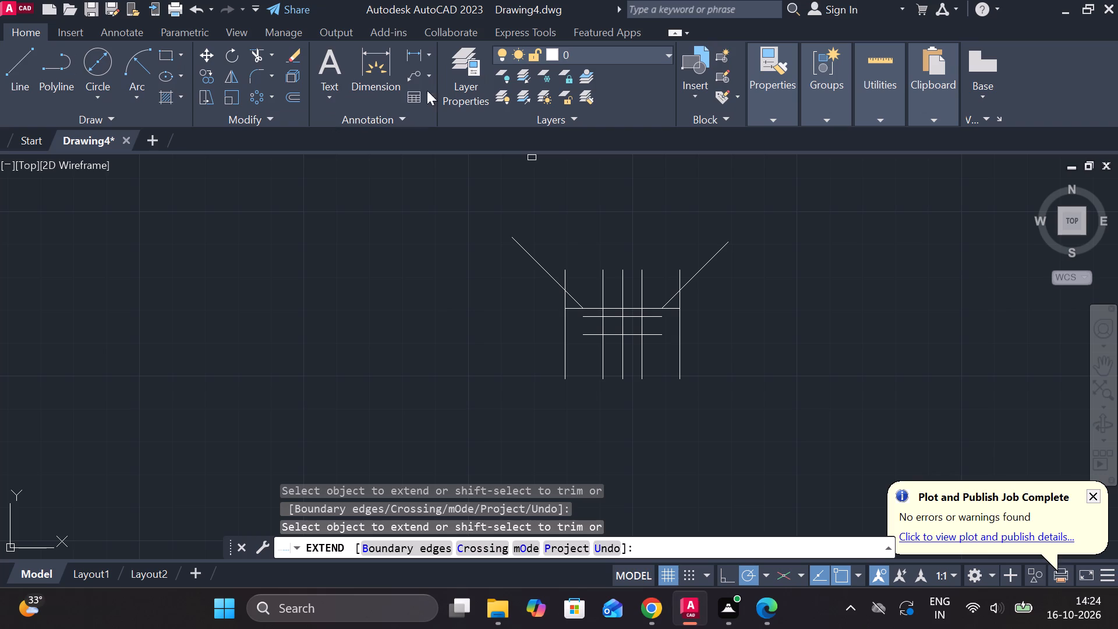
# Add an angular dimension between the two slanted lines, with its arc above the vertical lines.
pyautogui.click(434, 51)
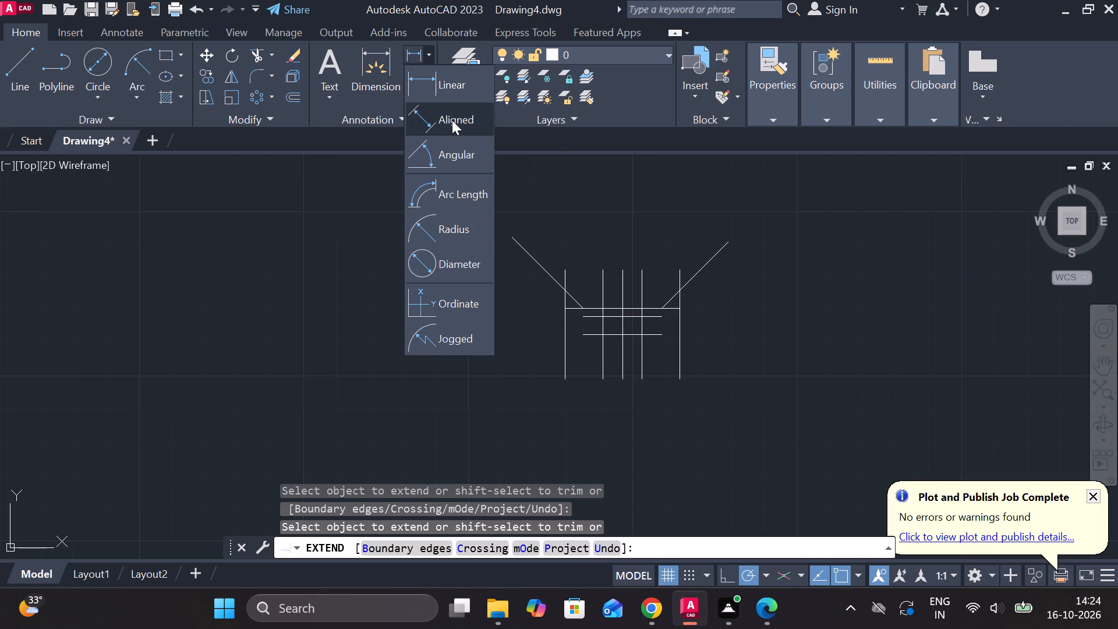
pyautogui.click(452, 120)
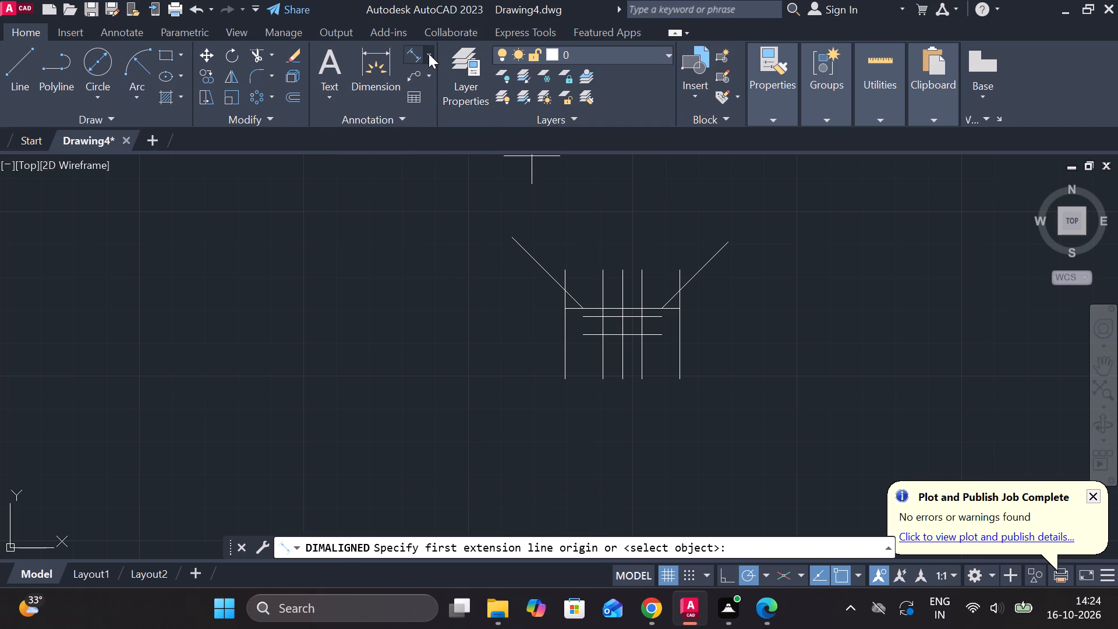
pyautogui.click(429, 54)
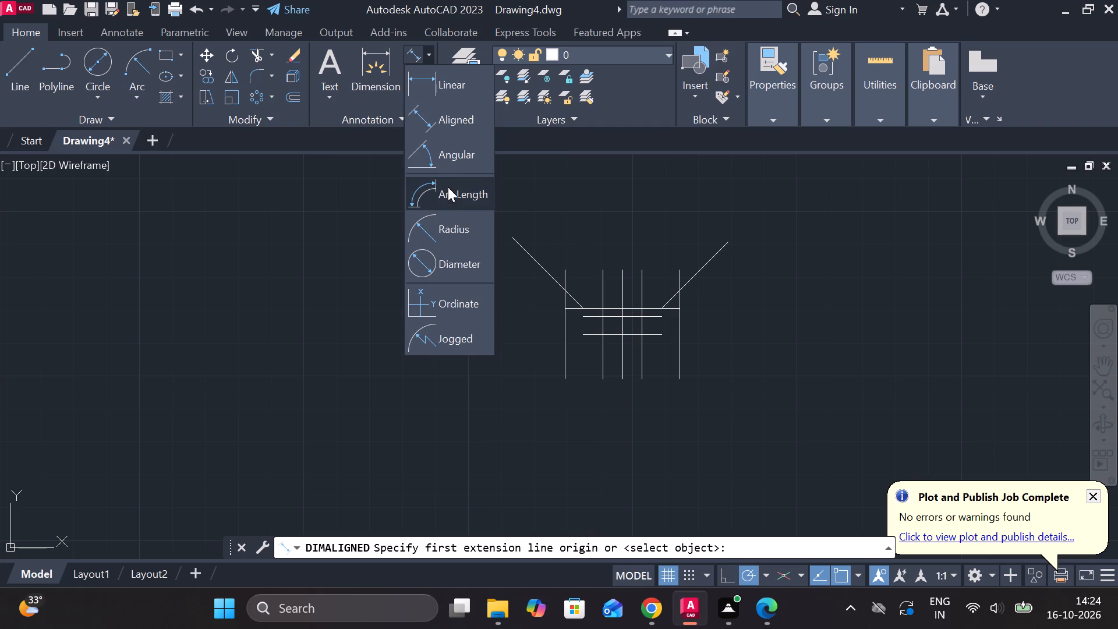
pyautogui.click(447, 160)
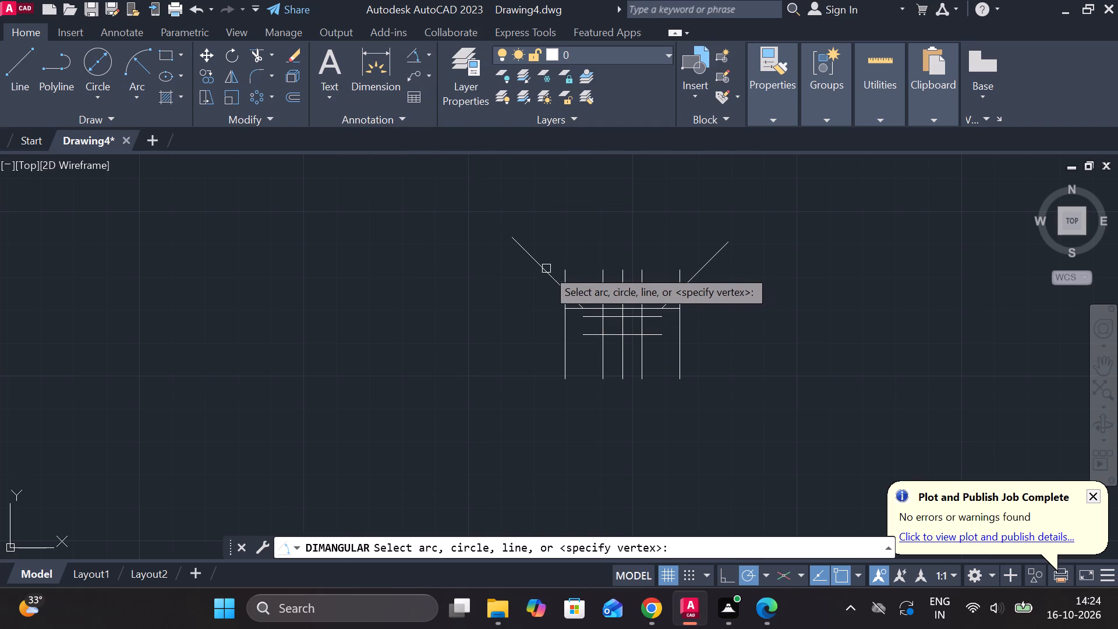
pyautogui.click(544, 264)
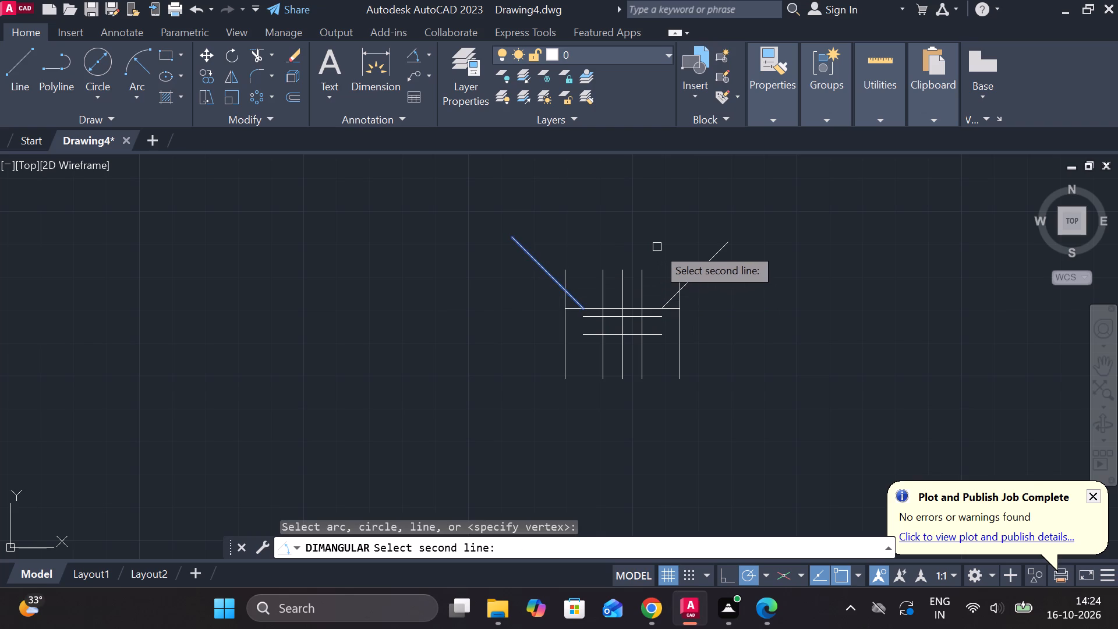
pyautogui.click(708, 265)
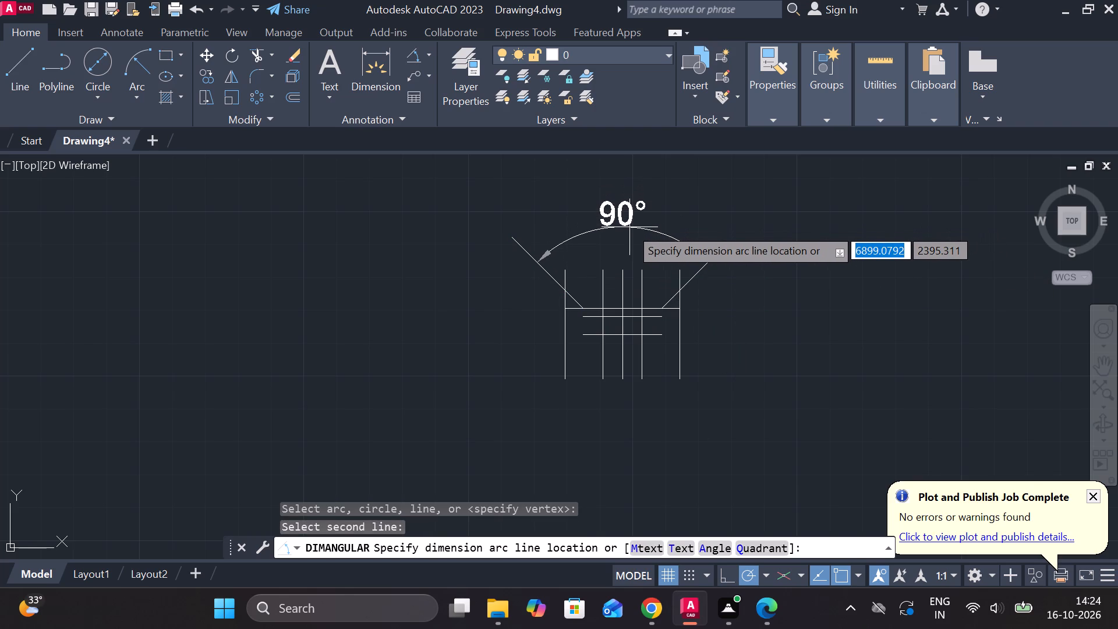
pyautogui.click(629, 227)
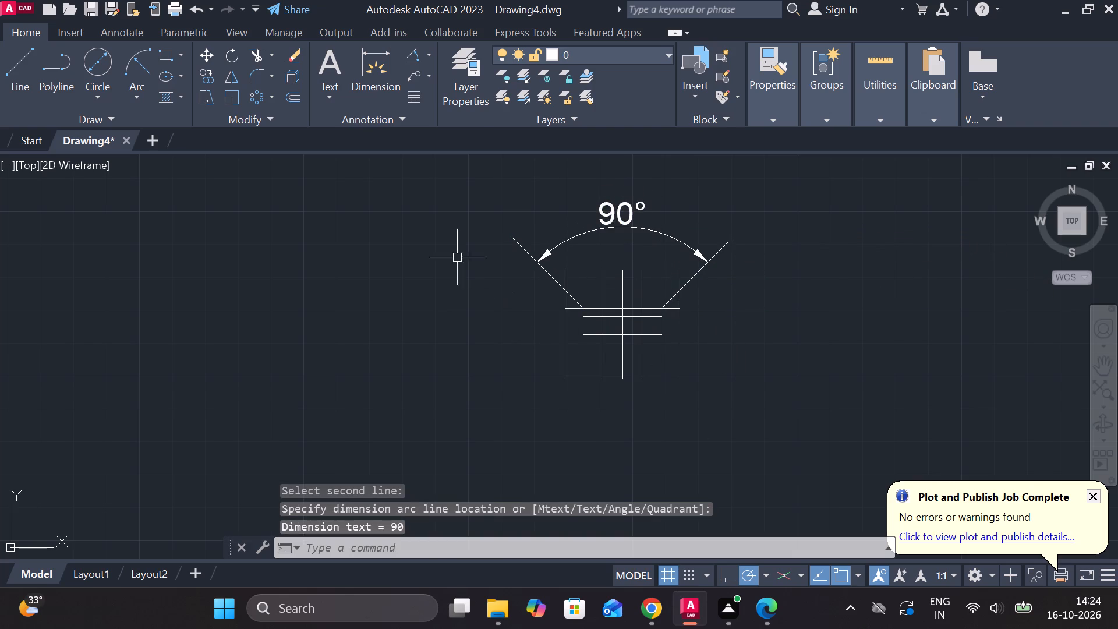
# Add a linear dimension between the lower ends of the two slanted lines, placed just below the angular dimension's arc.
pyautogui.click(430, 52)
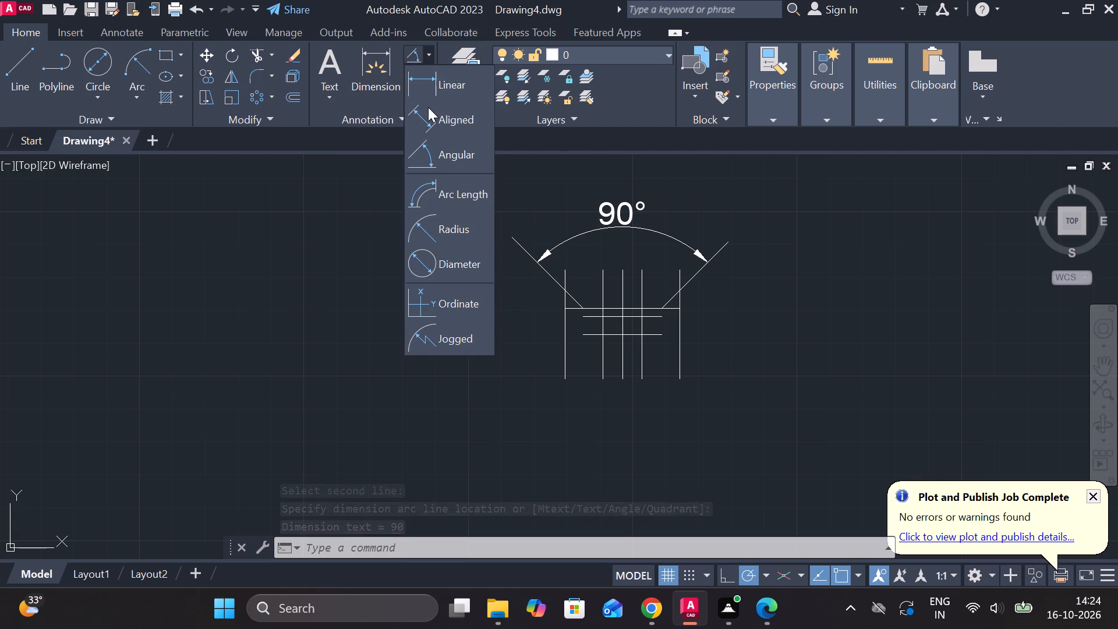
pyautogui.click(444, 75)
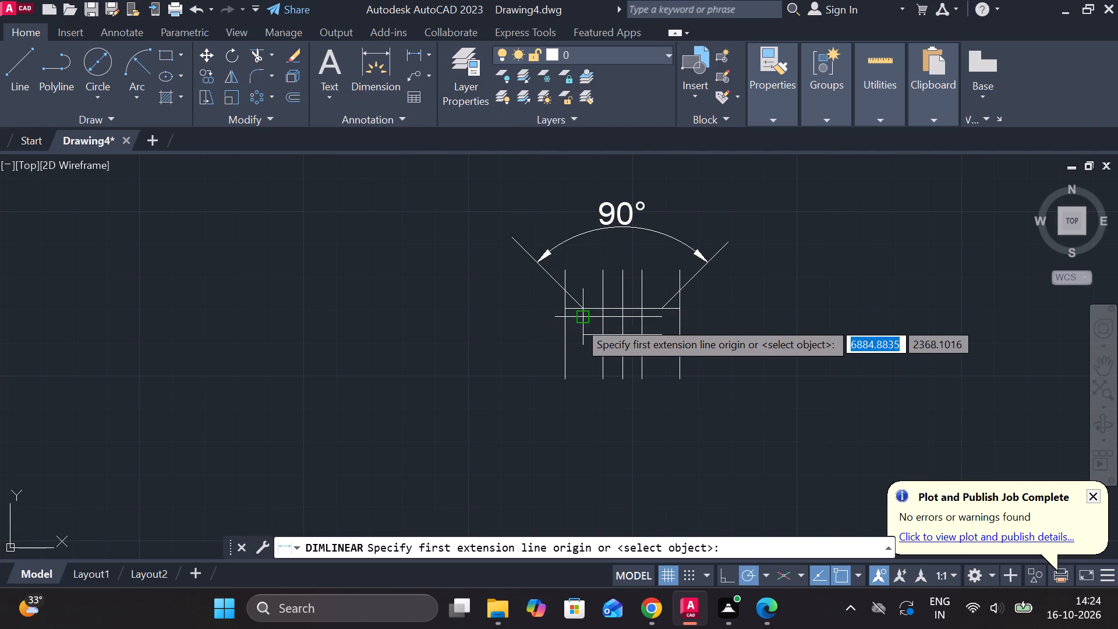
pyautogui.click(578, 310)
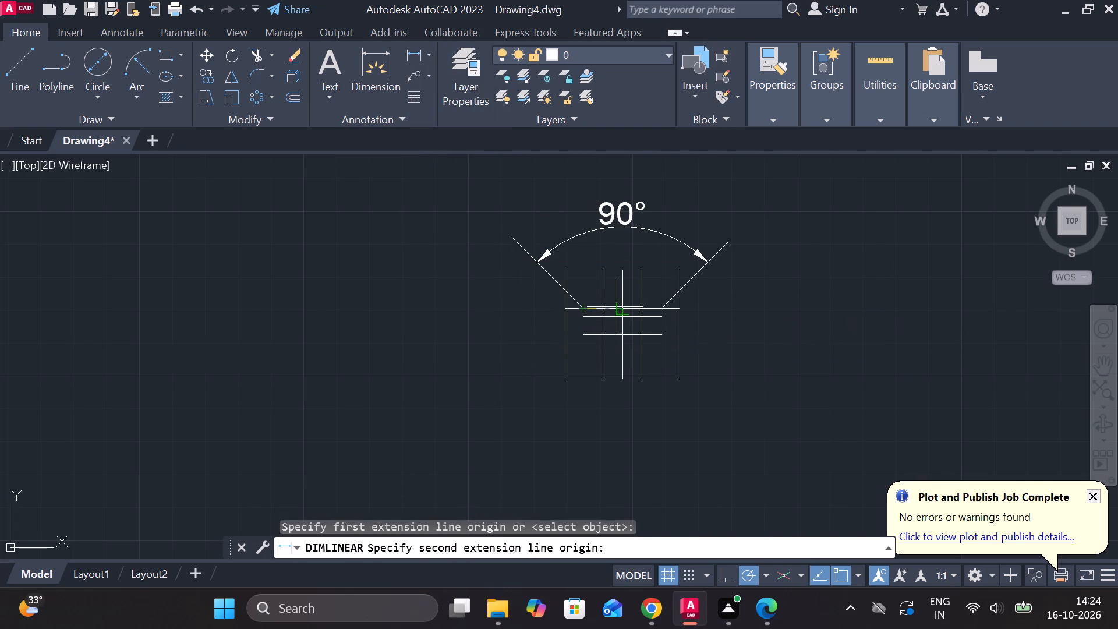
pyautogui.click(661, 308)
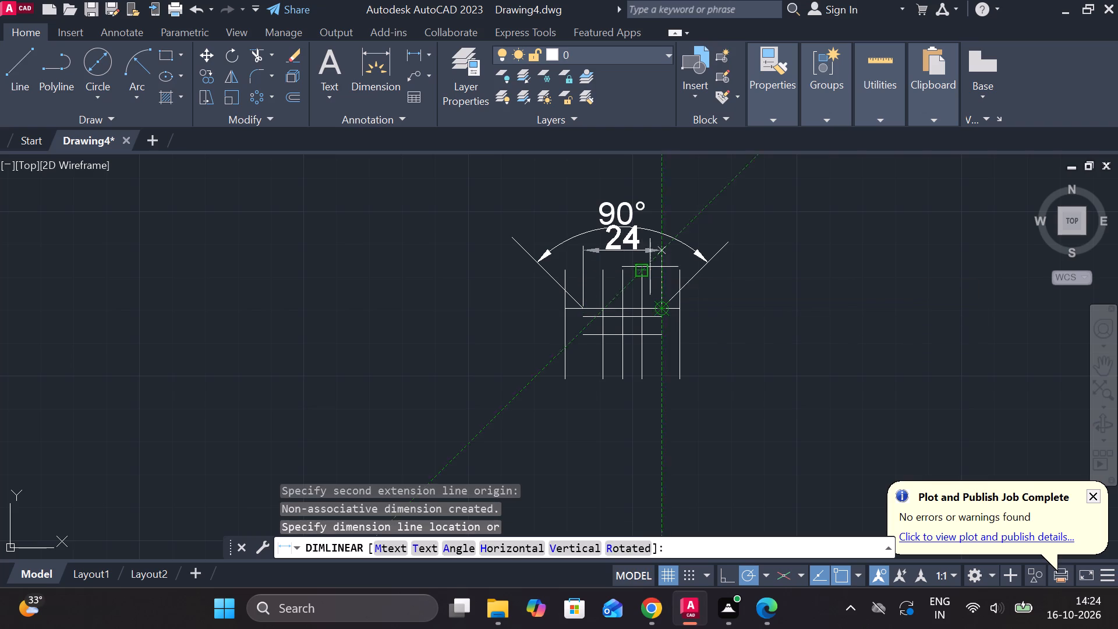
pyautogui.click(644, 251)
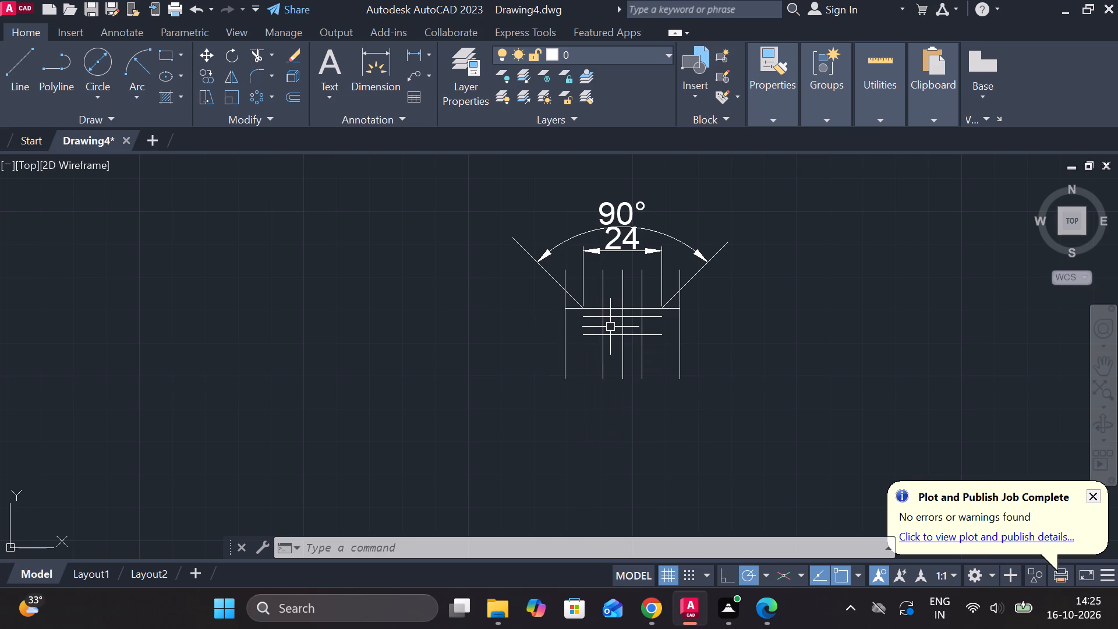
# Extend both ends of the middle and lowest horizontal lines to the outermost vertical lines.
pyautogui.click(363, 550)
pyautogui.write('EX')
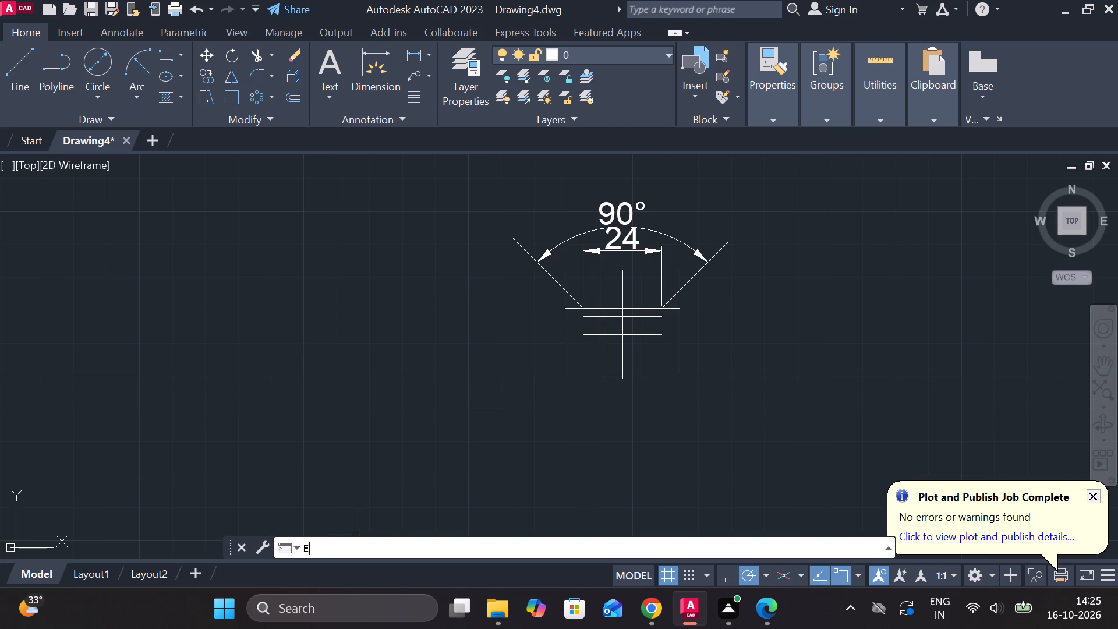
pyautogui.press('Return')
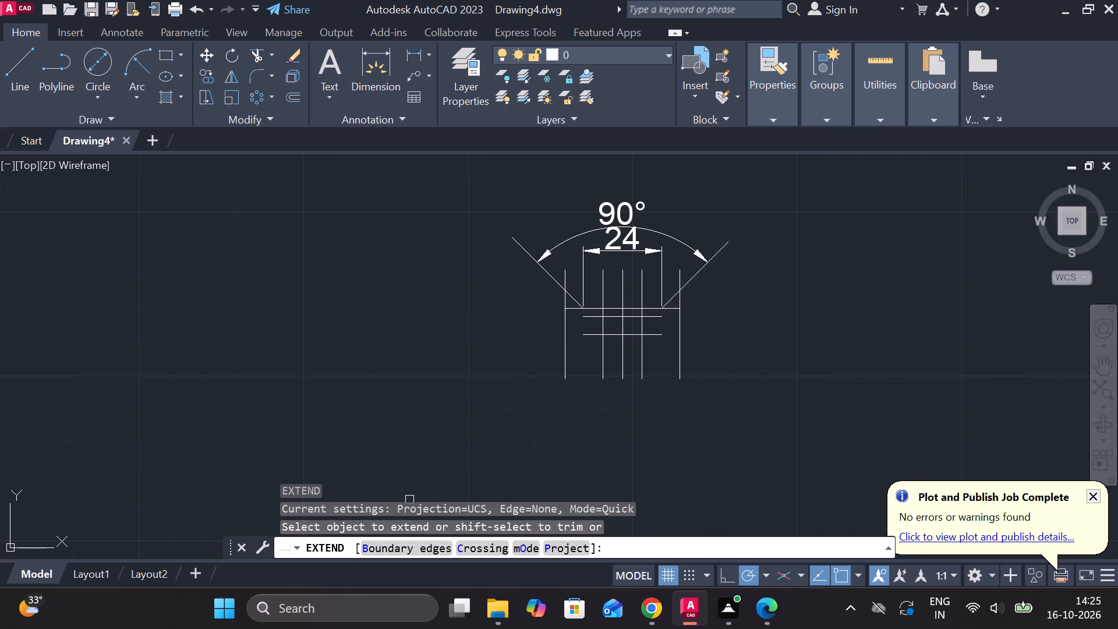
pyautogui.click(592, 315)
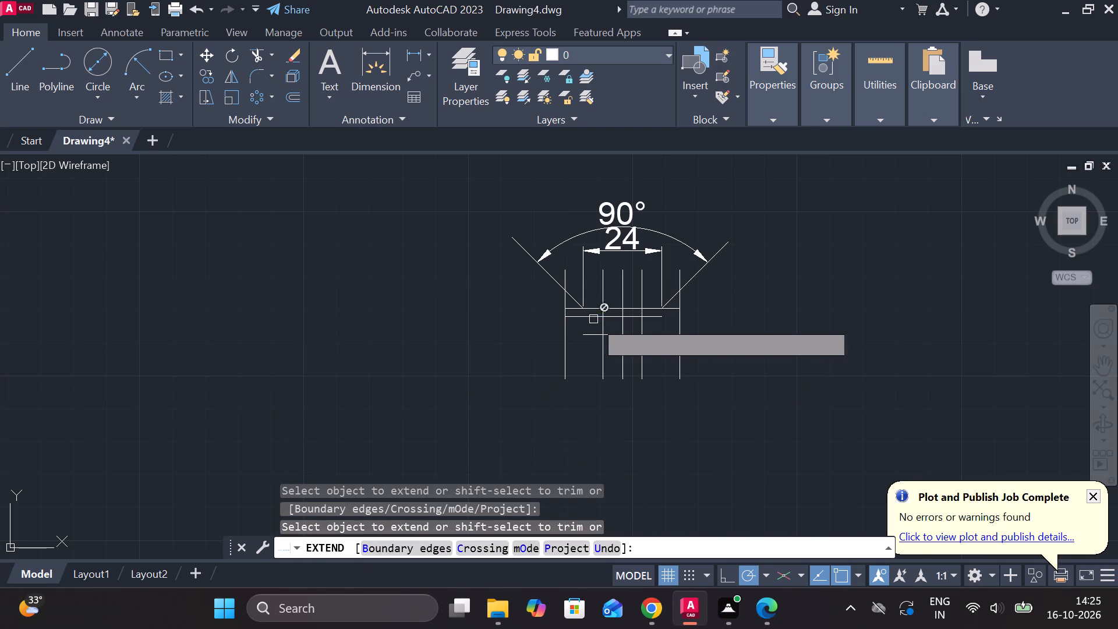
pyautogui.click(651, 321)
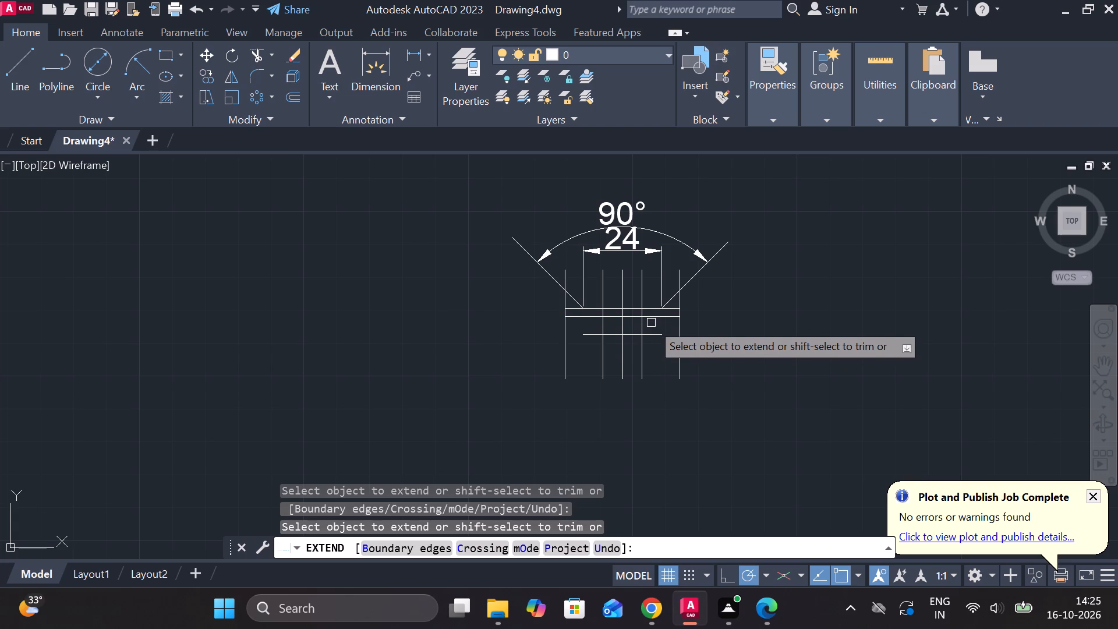
pyautogui.click(661, 332)
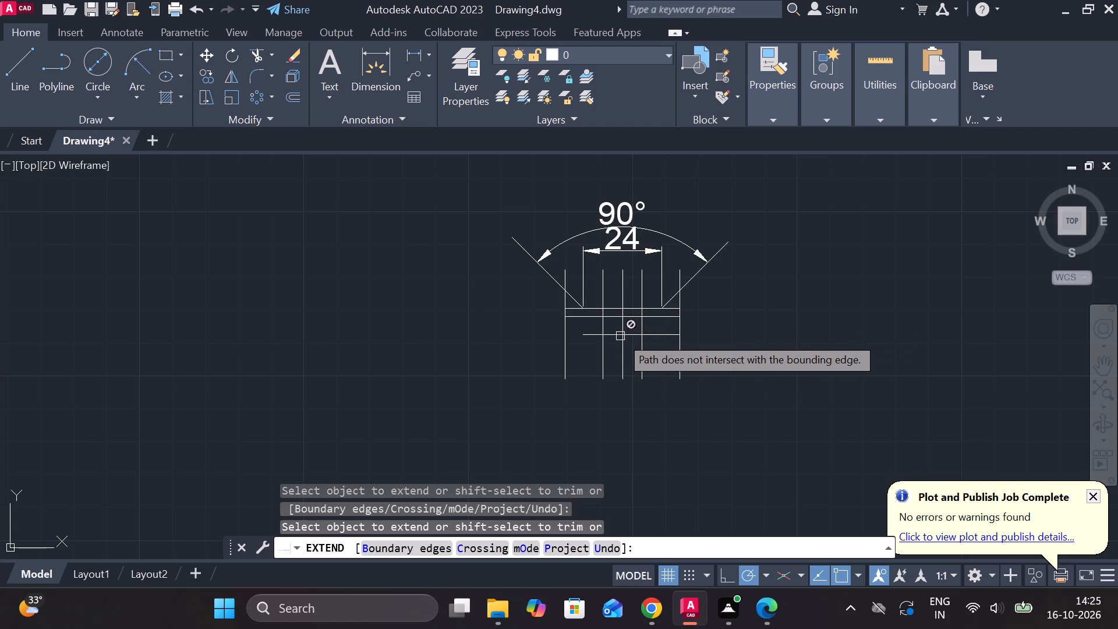
pyautogui.click(585, 335)
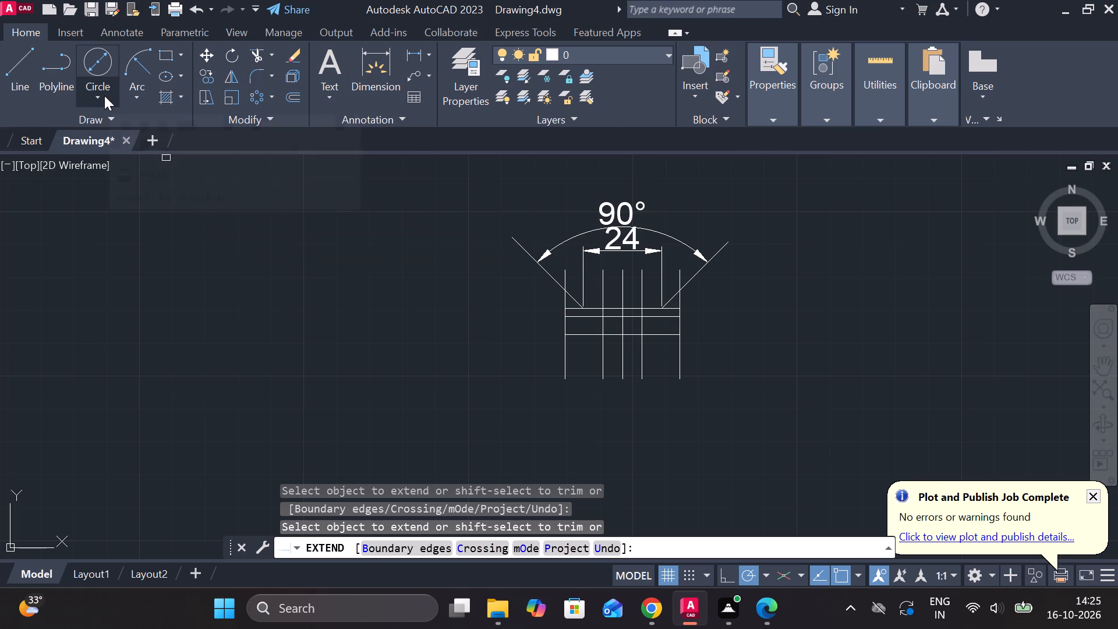
# Draw a line about 20 units long at 315° from the lower end of the right slanted line.
pyautogui.click(256, 72)
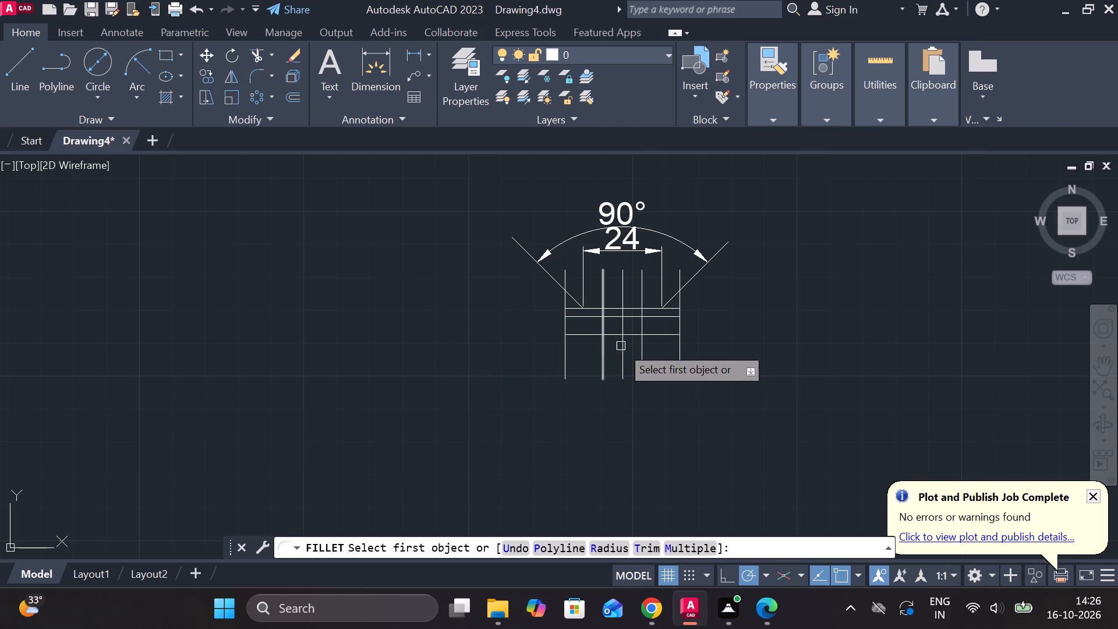
pyautogui.click(26, 61)
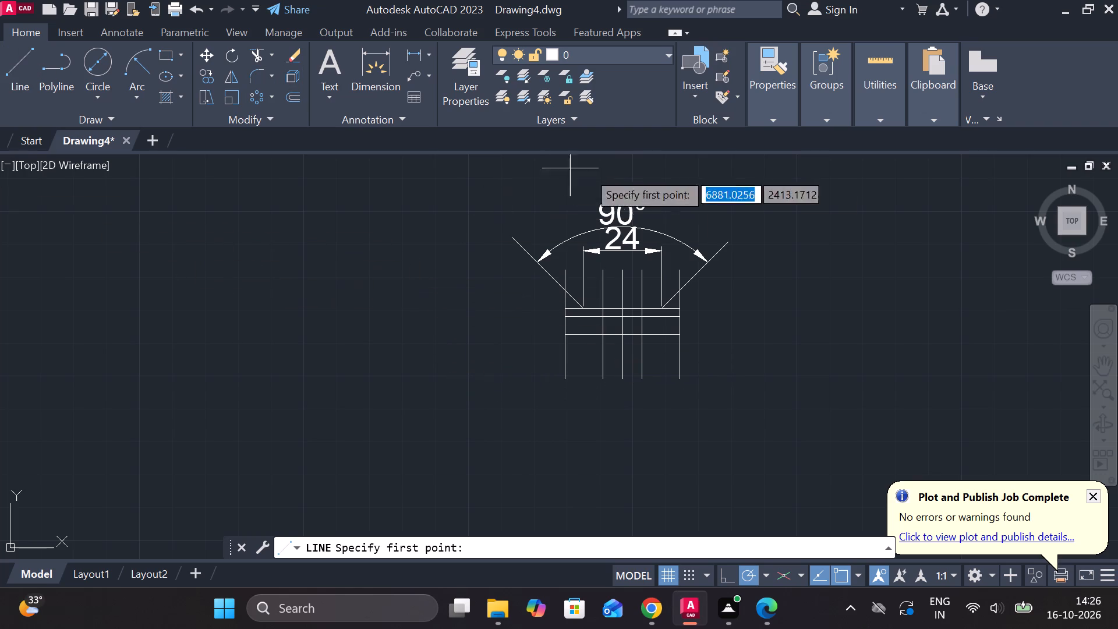
pyautogui.scroll(2, 681, 321)
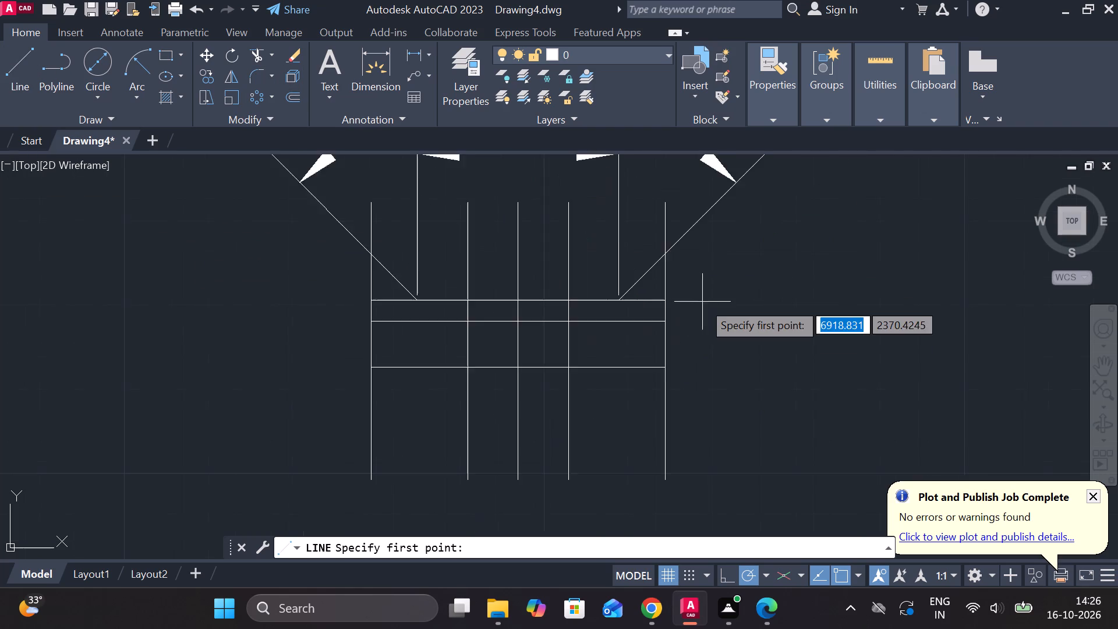
pyautogui.scroll(1, 702, 302)
pyautogui.doubleClick(573, 299)
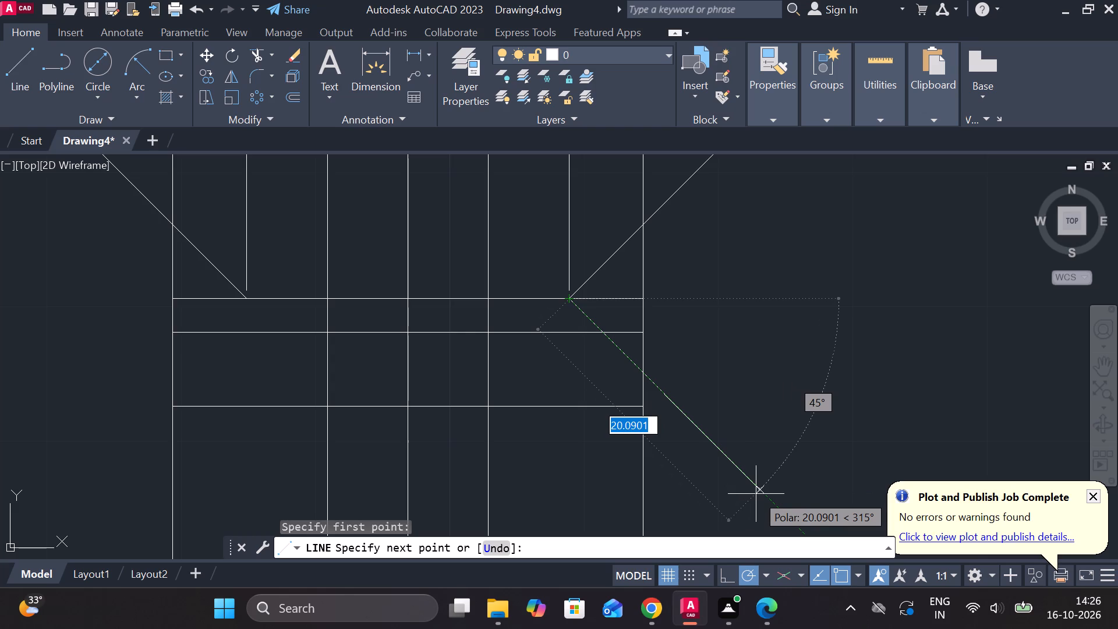
pyautogui.click(756, 494)
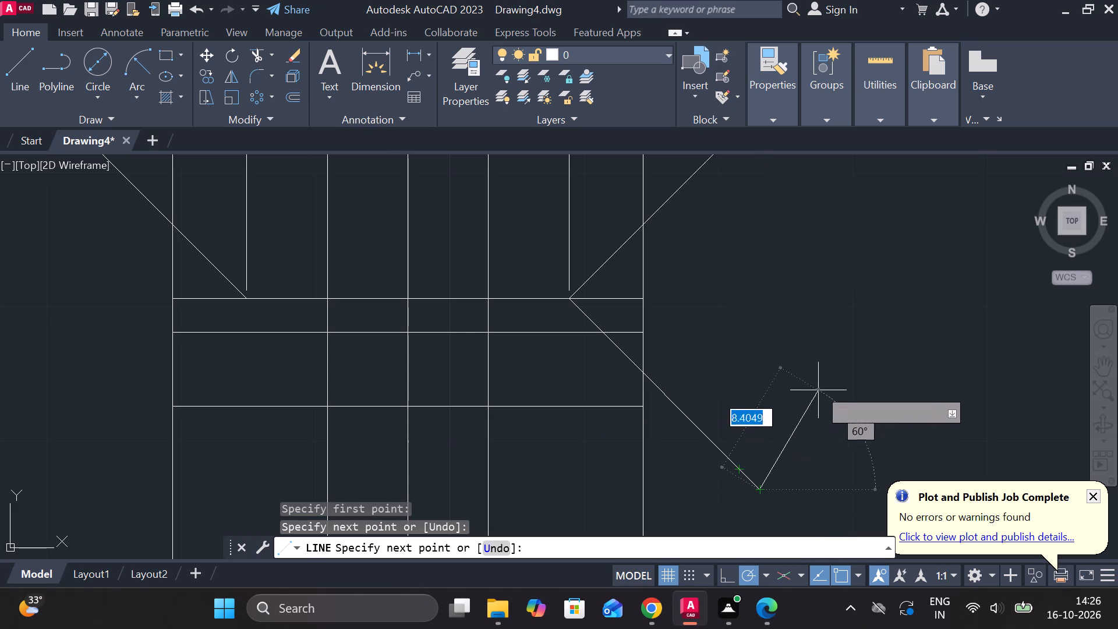
pyautogui.press('Escape')
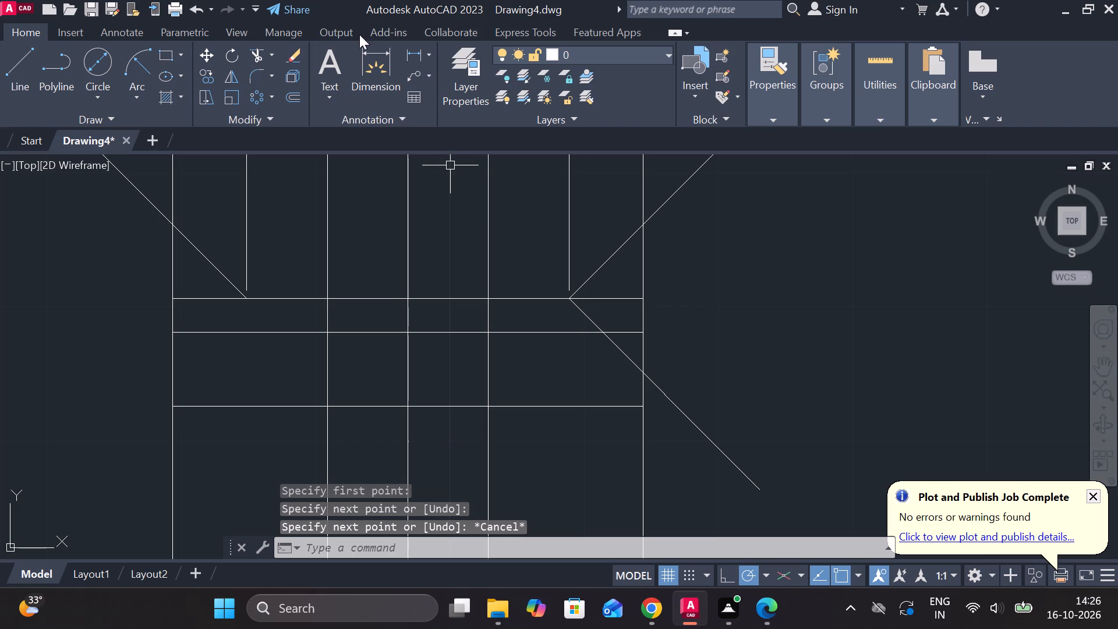
# Trim the right outer vertical between the uppermost horizontal and the new slanted line, and the middle horizontal's end beyond that slanted line.
pyautogui.click(260, 55)
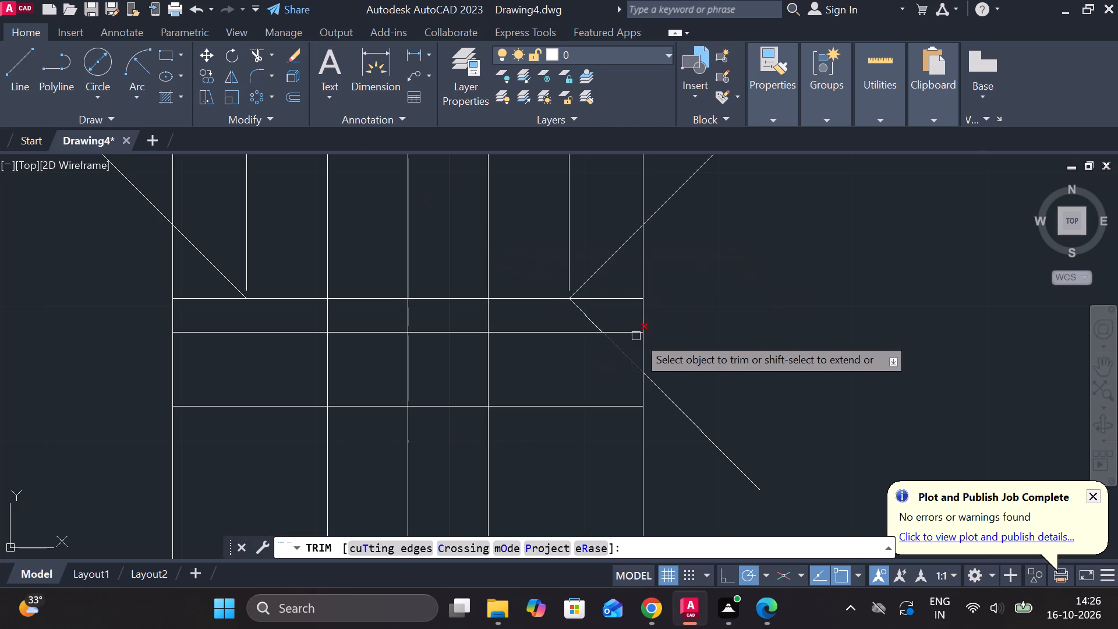
pyautogui.click(642, 317)
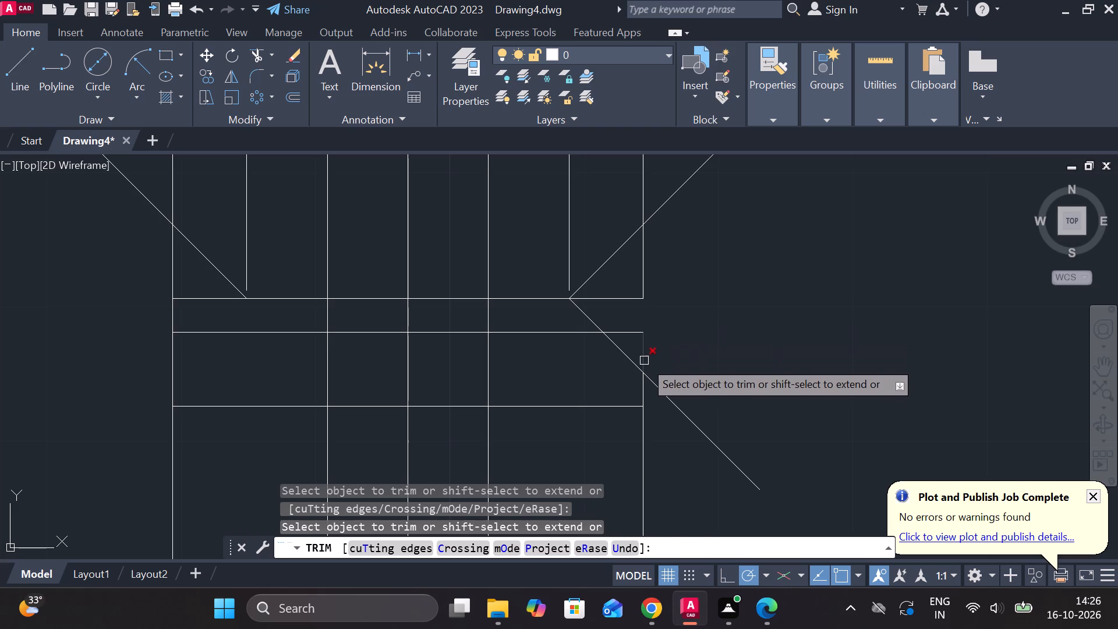
pyautogui.click(646, 354)
pyautogui.click(630, 327)
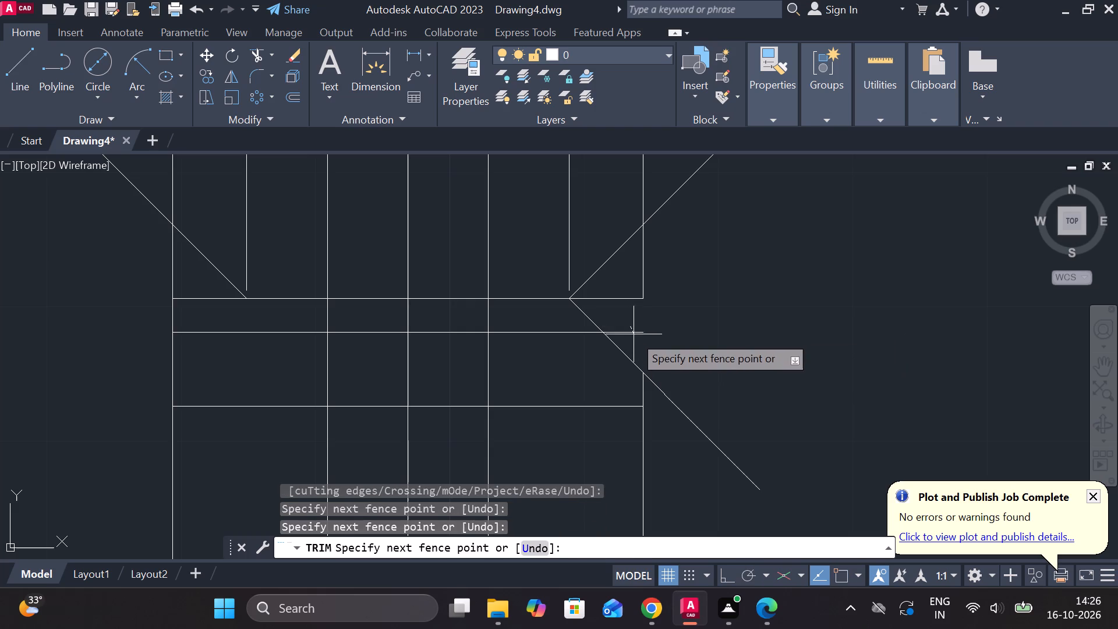
pyautogui.click(634, 335)
pyautogui.scroll(-1, 661, 332)
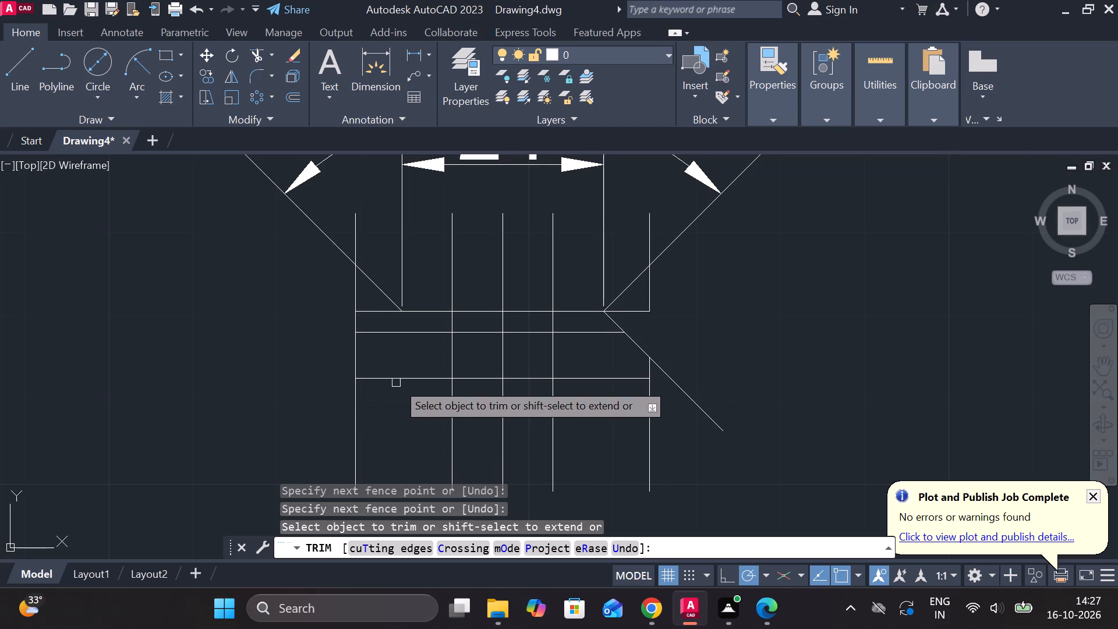
# Draw a line about 18 units long, sloping down and outward at 135°, from the lower end of the left slanted line.
pyautogui.click(6, 64)
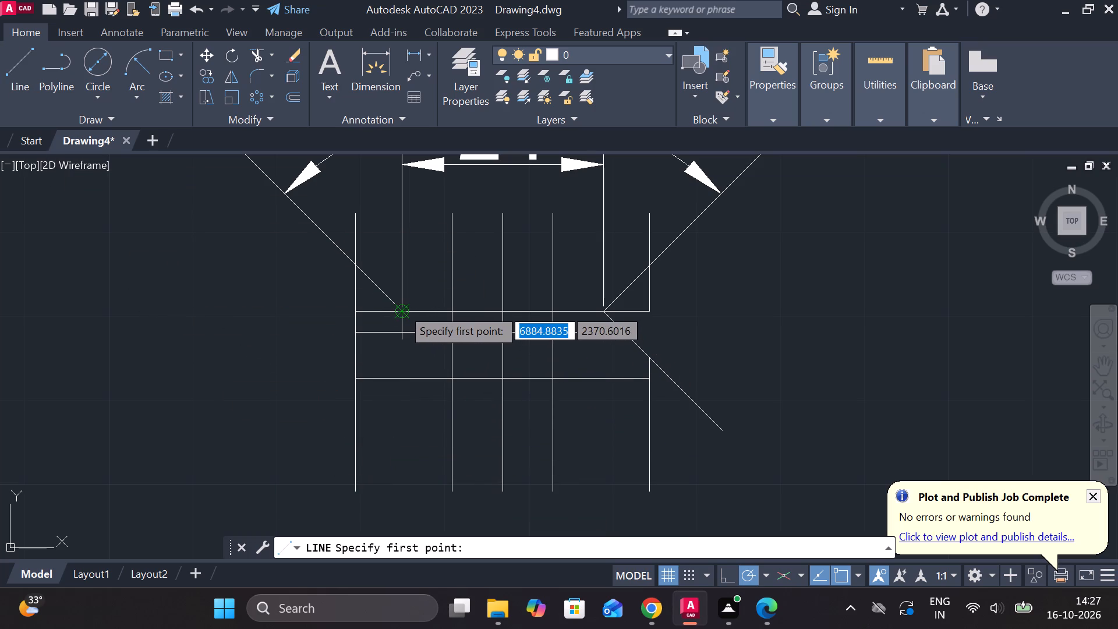
pyautogui.click(401, 308)
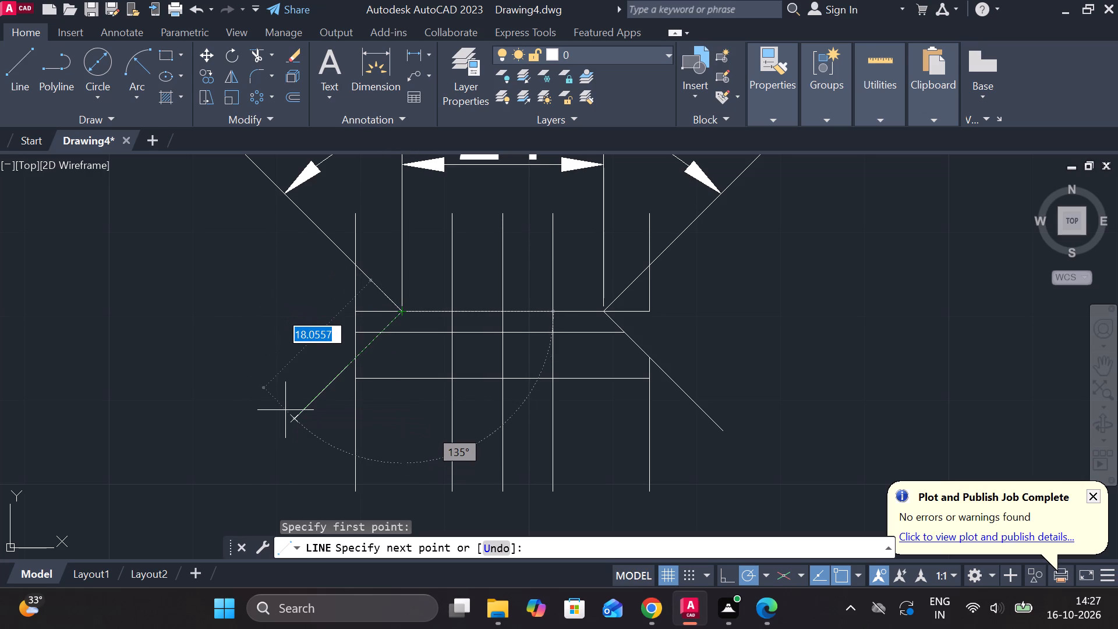
pyautogui.click(285, 410)
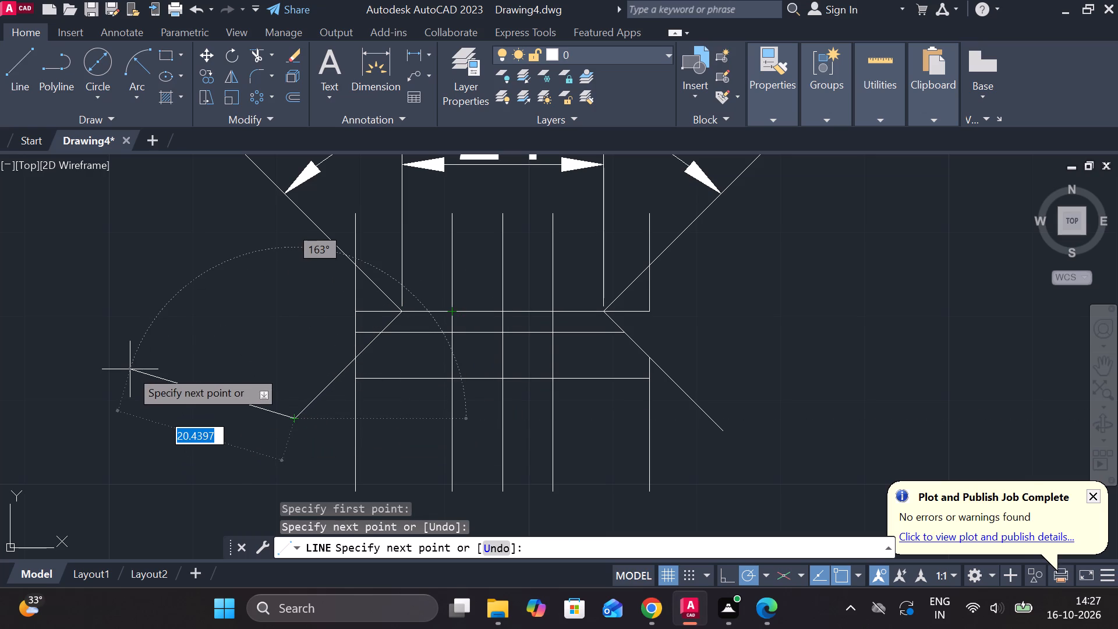
pyautogui.press('Escape')
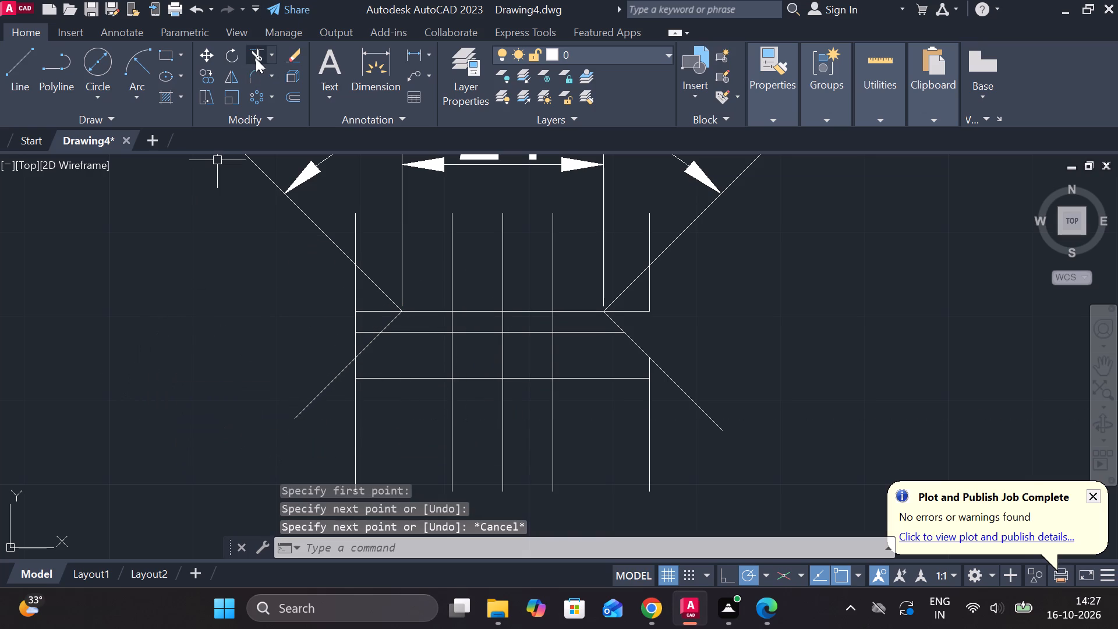
# Trim the middle horizontal's left end beyond the new slanted line, and the left outer vertical between the uppermost horizontal and that slanted line.
pyautogui.click(256, 58)
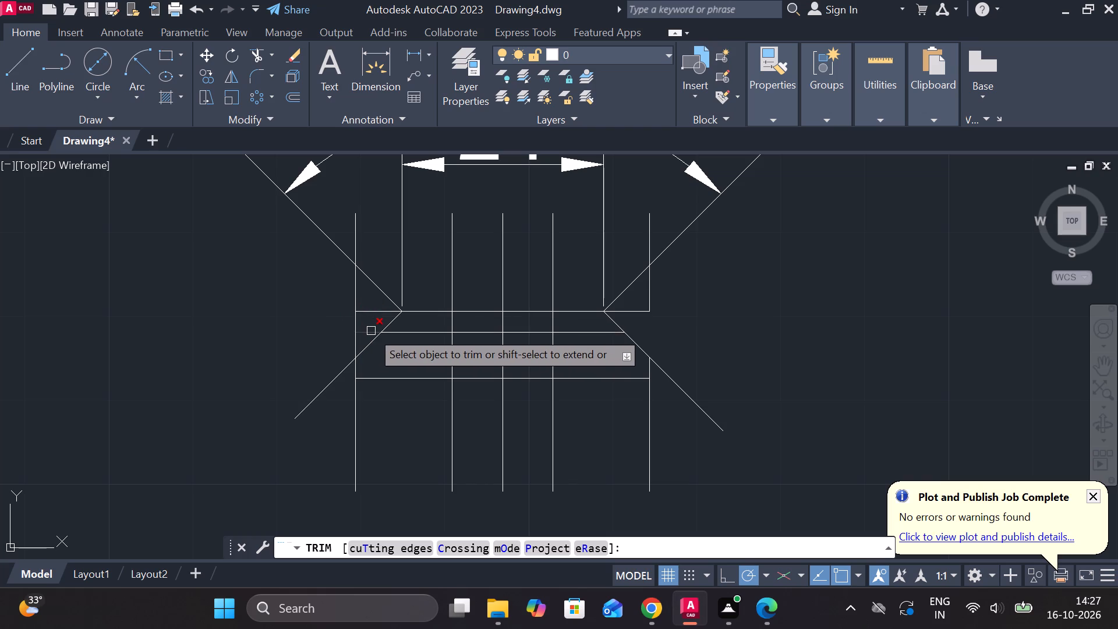
pyautogui.click(371, 331)
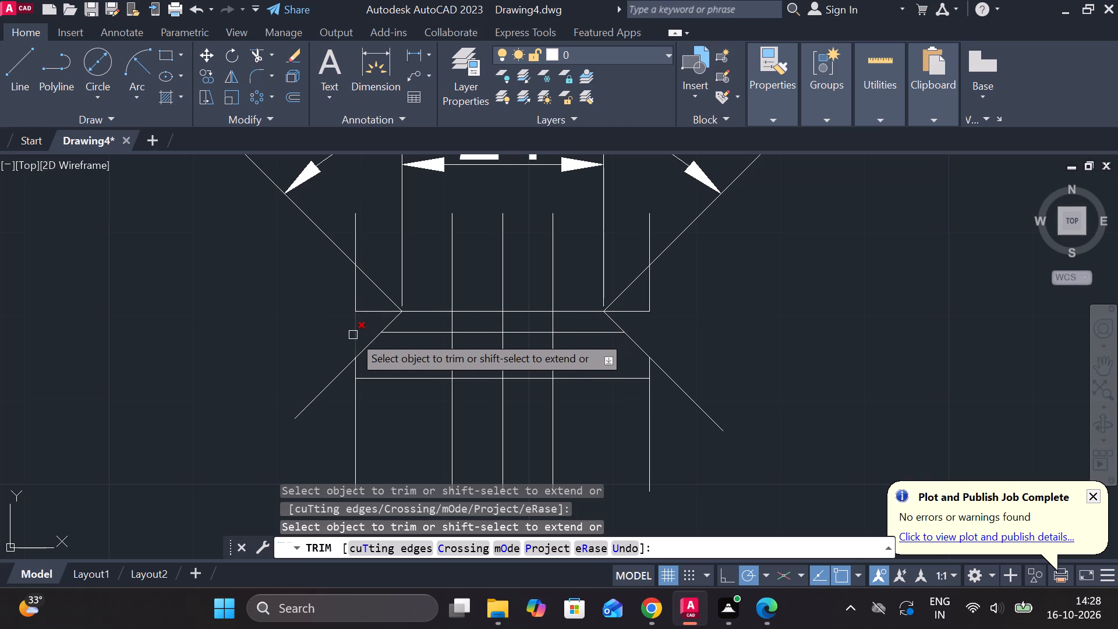
pyautogui.click(353, 335)
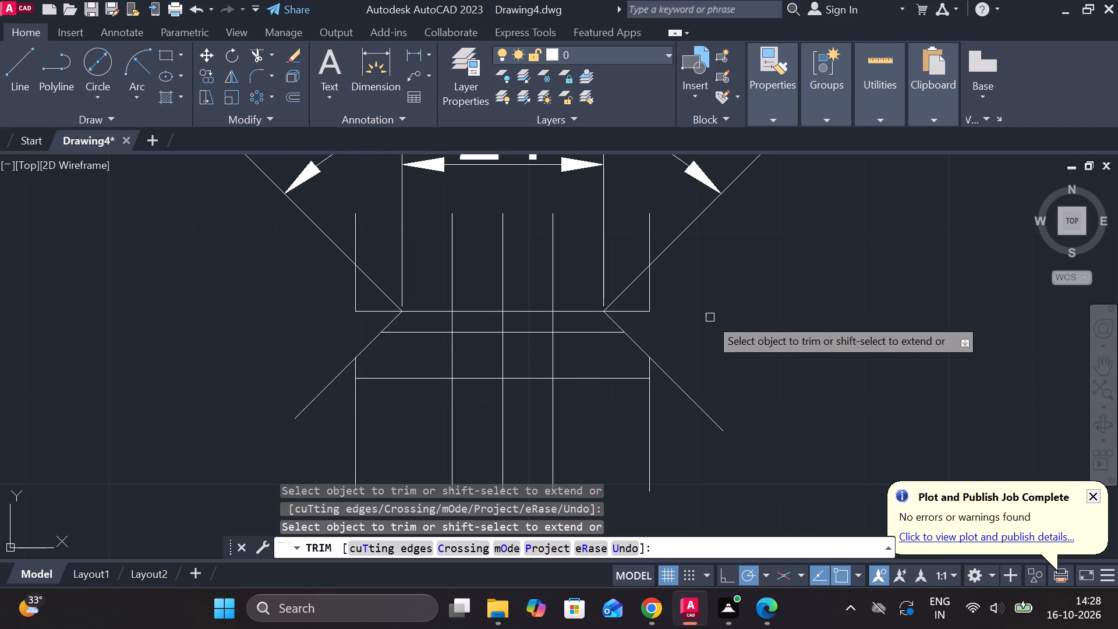
pyautogui.scroll(-1, 709, 317)
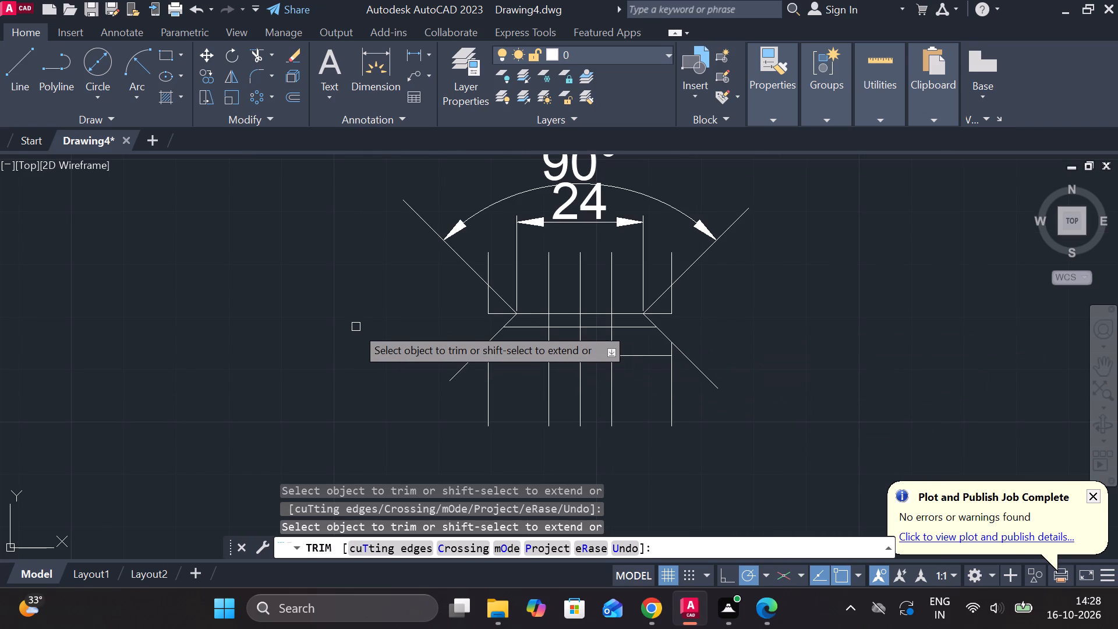
pyautogui.press('Escape')
# Draw a horizontal line between the two inner vertical lines either side of the centre line, slightly above the lowest horizontal line.
pyautogui.click(17, 92)
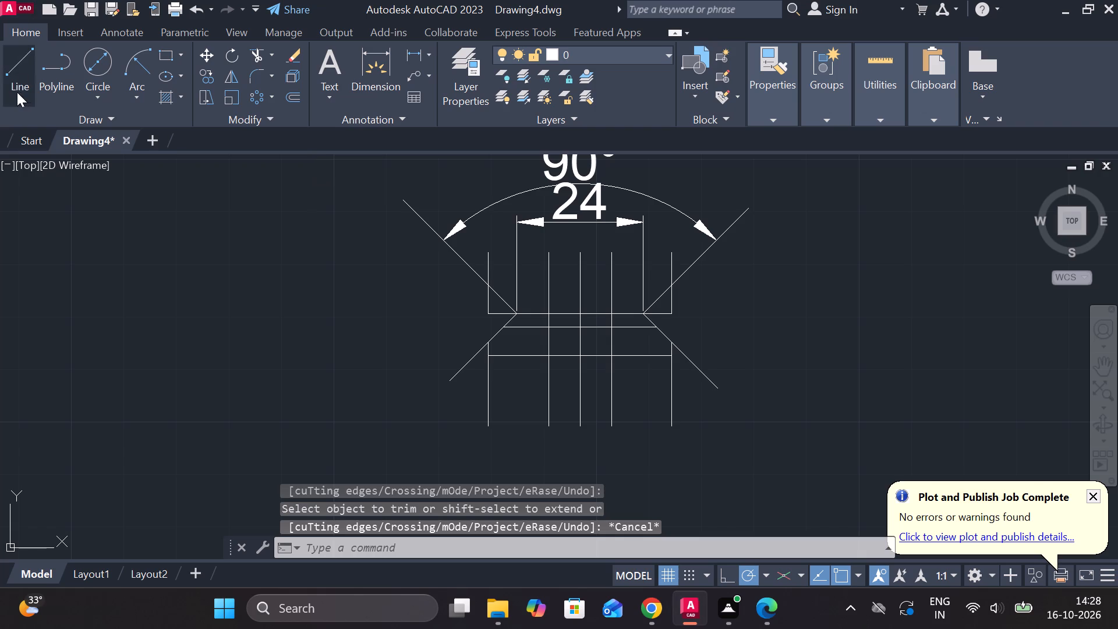
pyautogui.scroll(2, 562, 370)
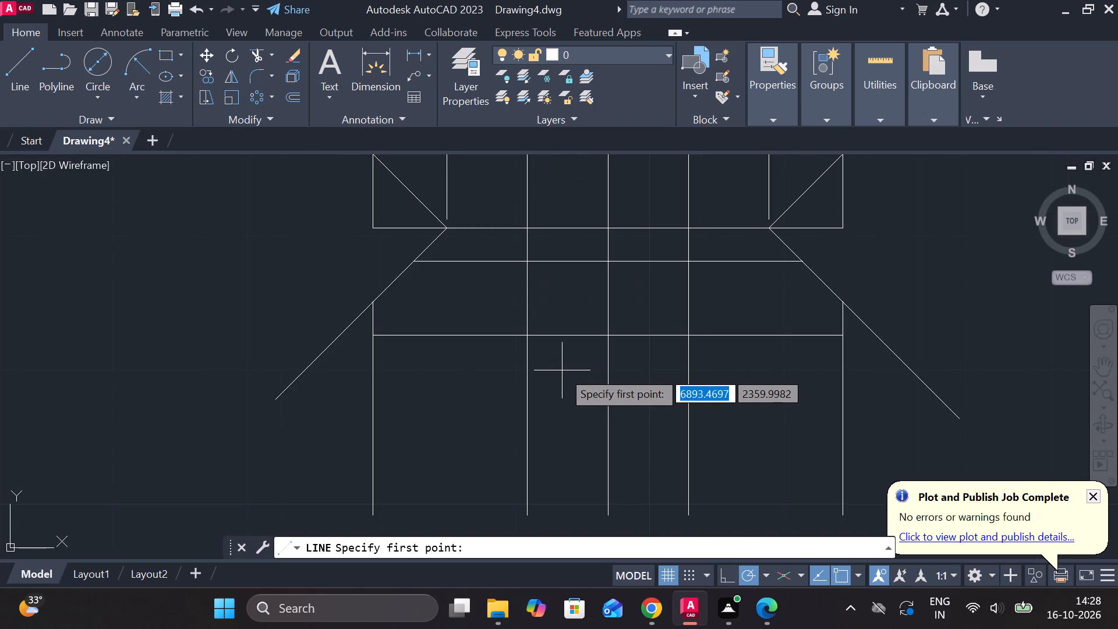
pyautogui.click(530, 321)
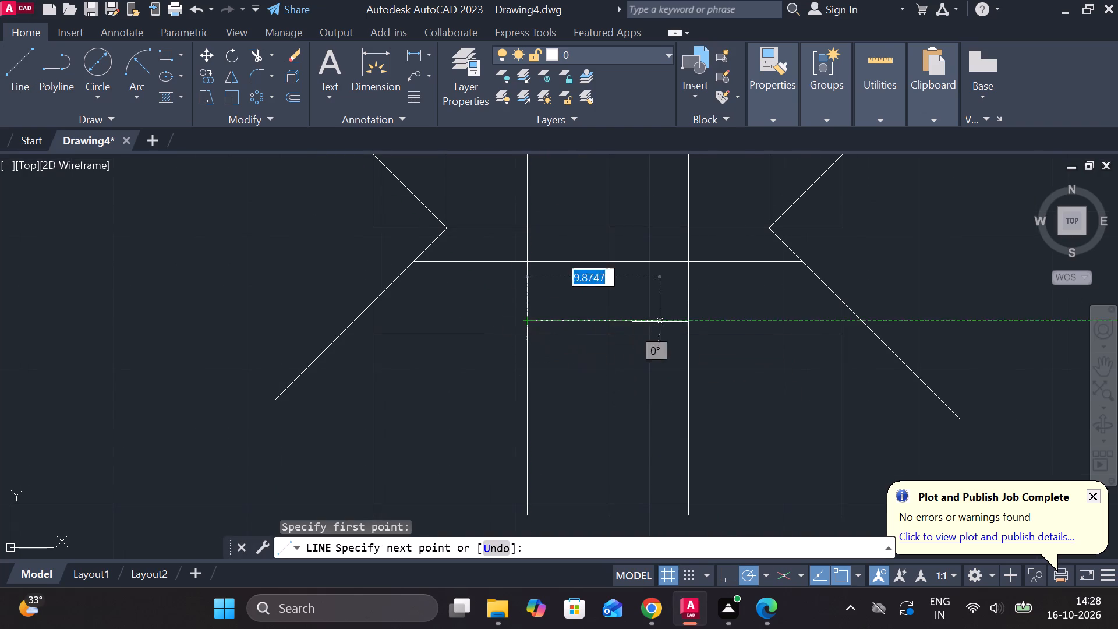
pyautogui.click(687, 323)
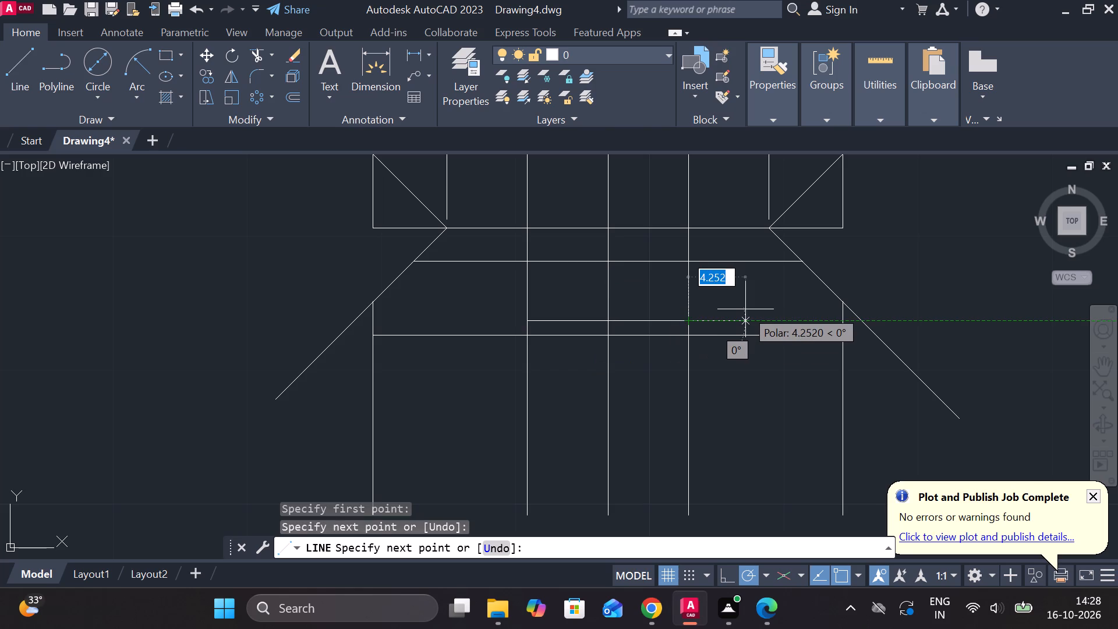
pyautogui.press('Escape')
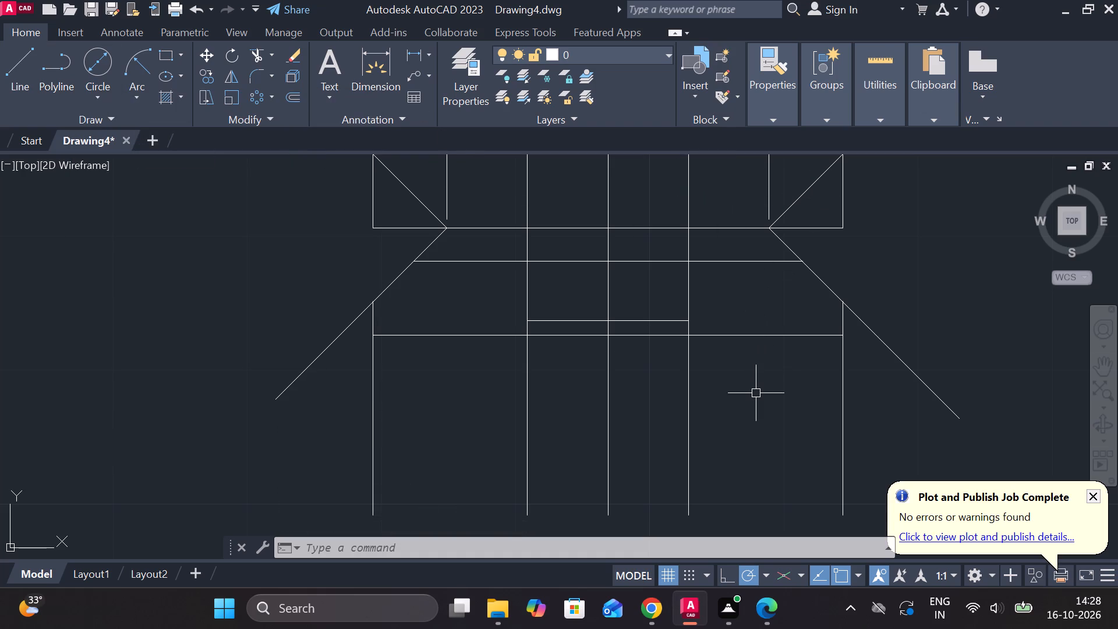
# Extend the two upper slanted lines inward and down to the inner vertical lines on either side of the centre line.
pyautogui.write('EX')
pyautogui.press('Return')
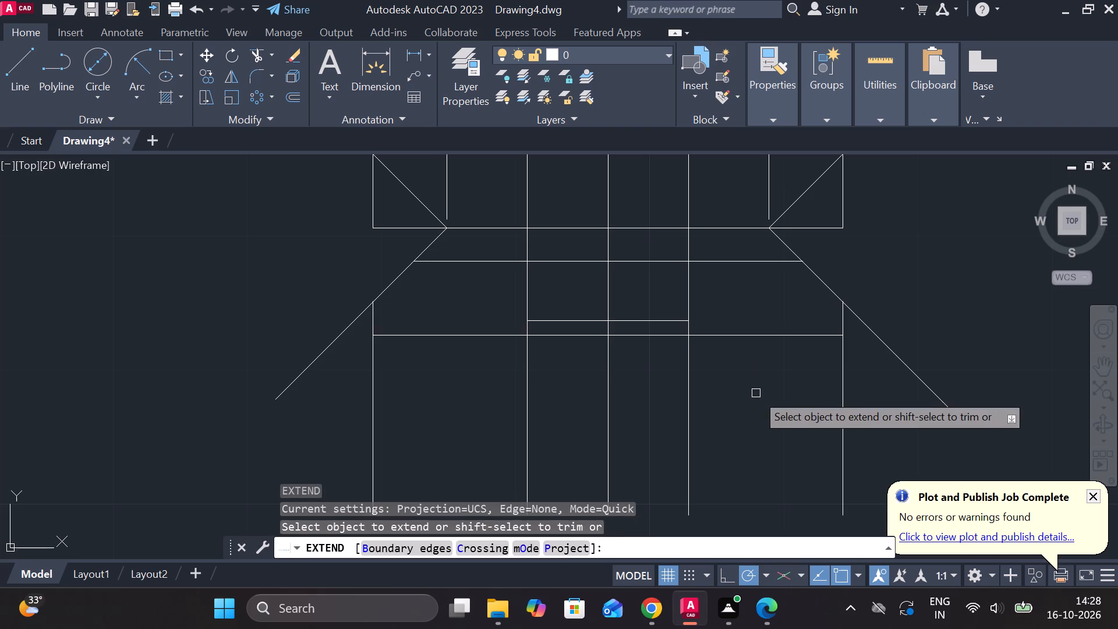
pyautogui.click(805, 194)
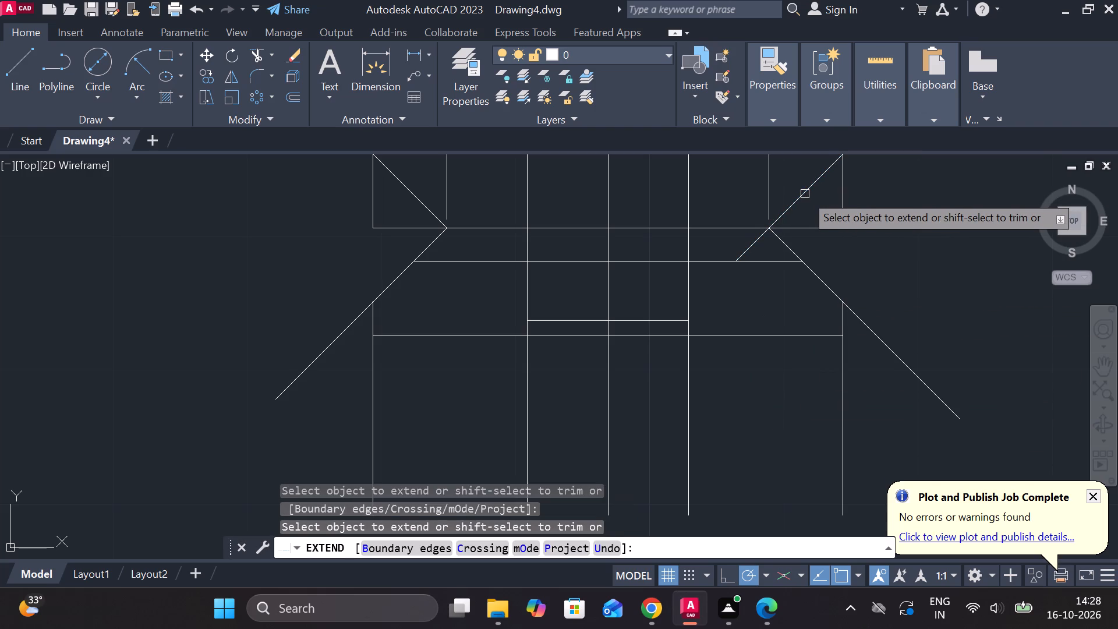
pyautogui.click(756, 245)
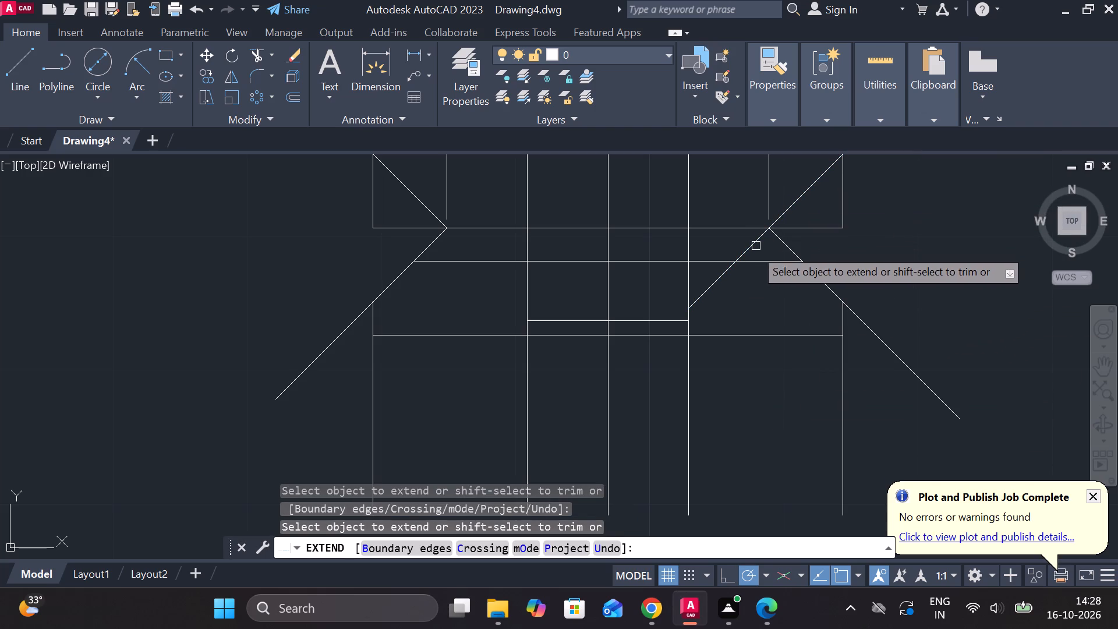
pyautogui.click(415, 198)
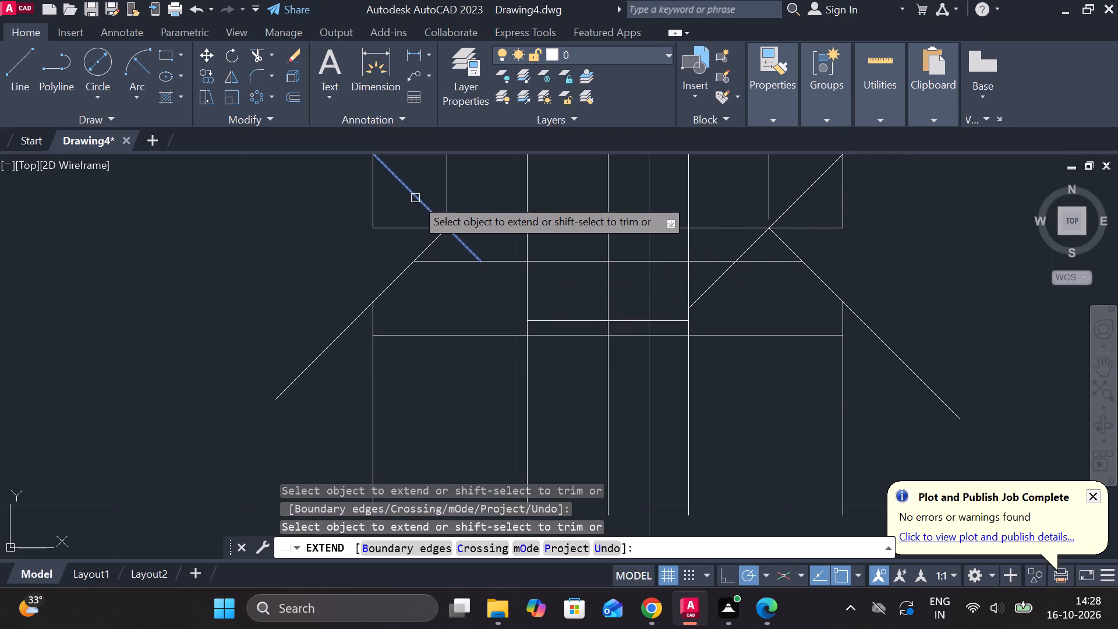
pyautogui.click(470, 247)
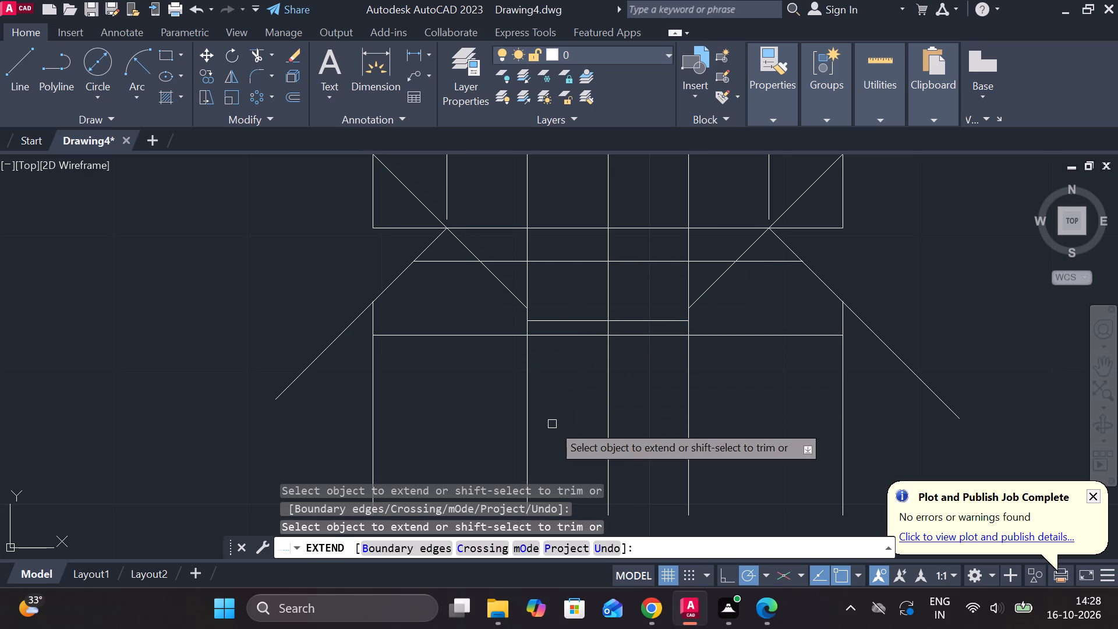
pyautogui.press('Escape')
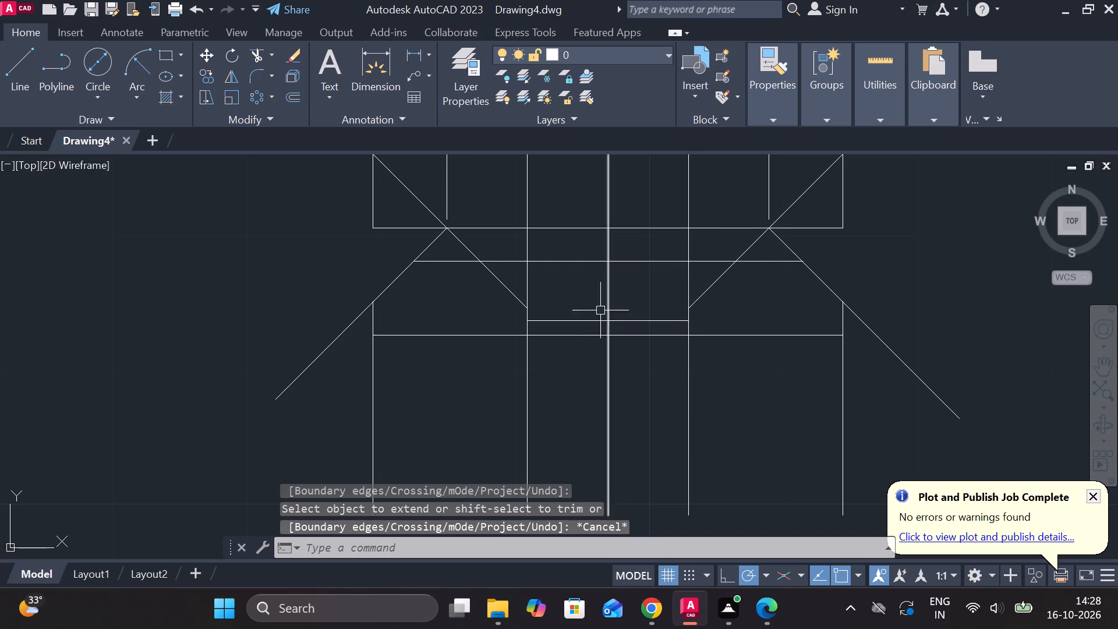
# Delete the short horizontal line between the inner verticals, just above the lowest horizontal line.
pyautogui.click(595, 321)
pyautogui.press('Delete')
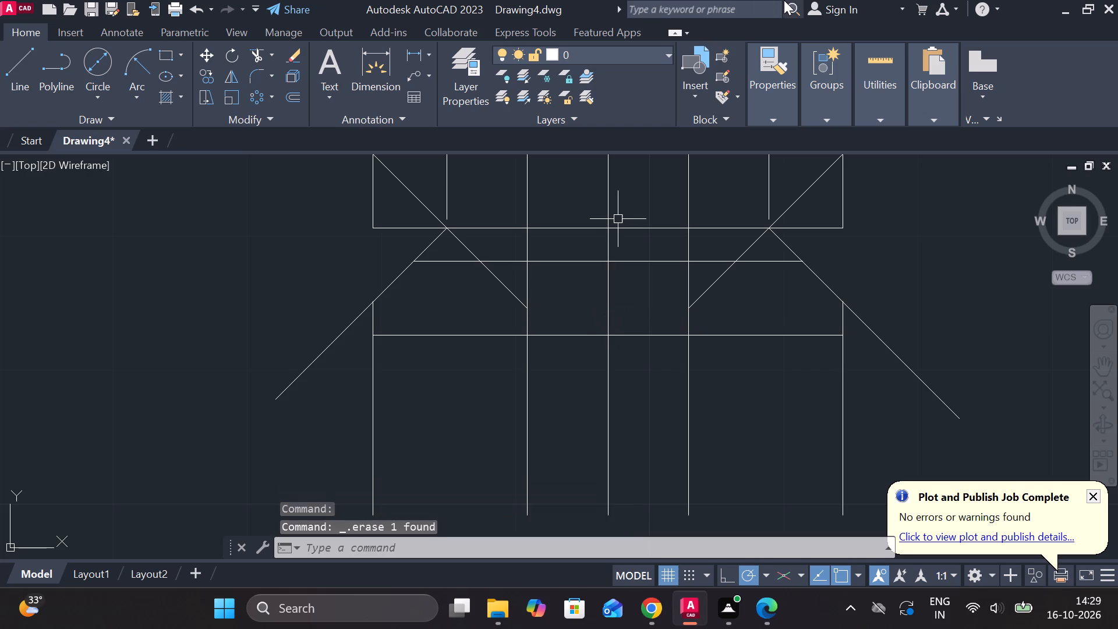
# Draw a 12-unit horizontal line joining the lower ends of the two extended slanted lines.
pyautogui.click(26, 63)
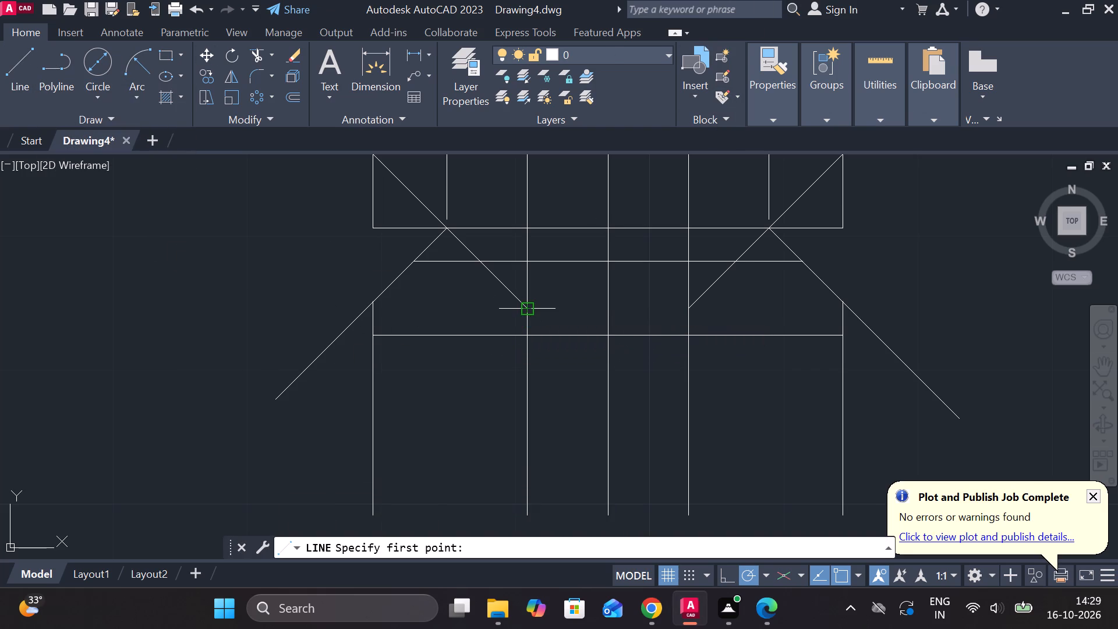
pyautogui.click(529, 313)
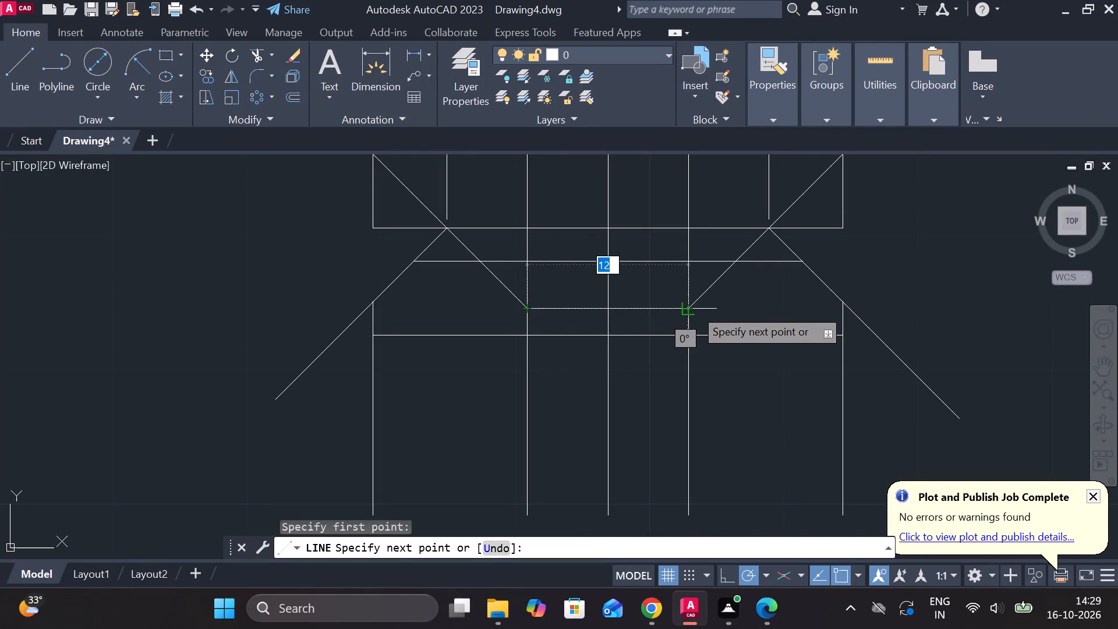
pyautogui.click(694, 308)
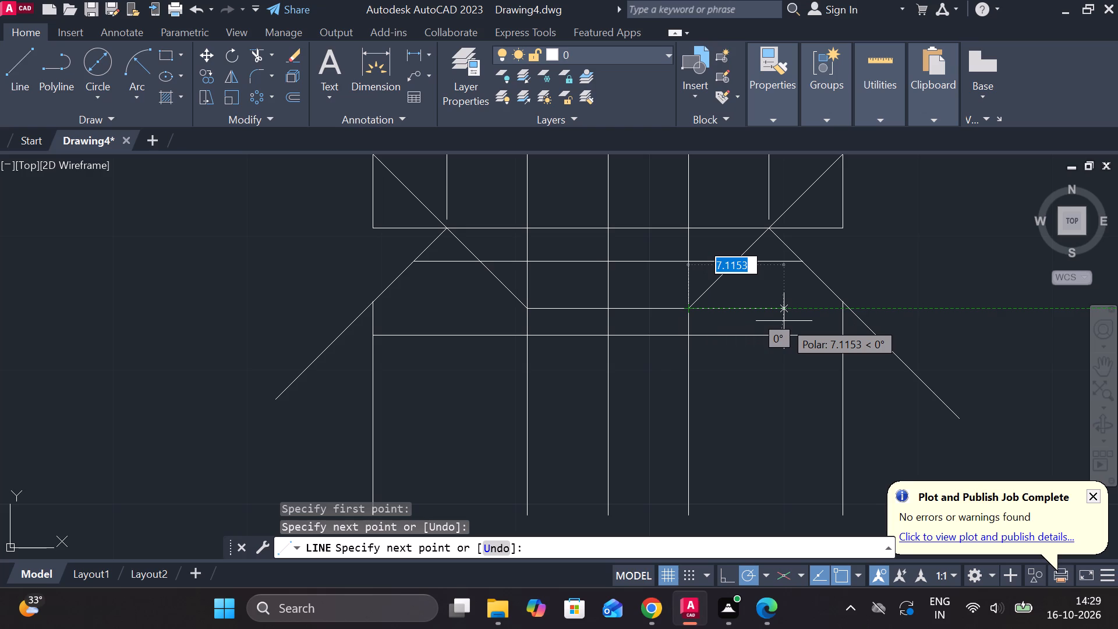
pyautogui.press('Escape')
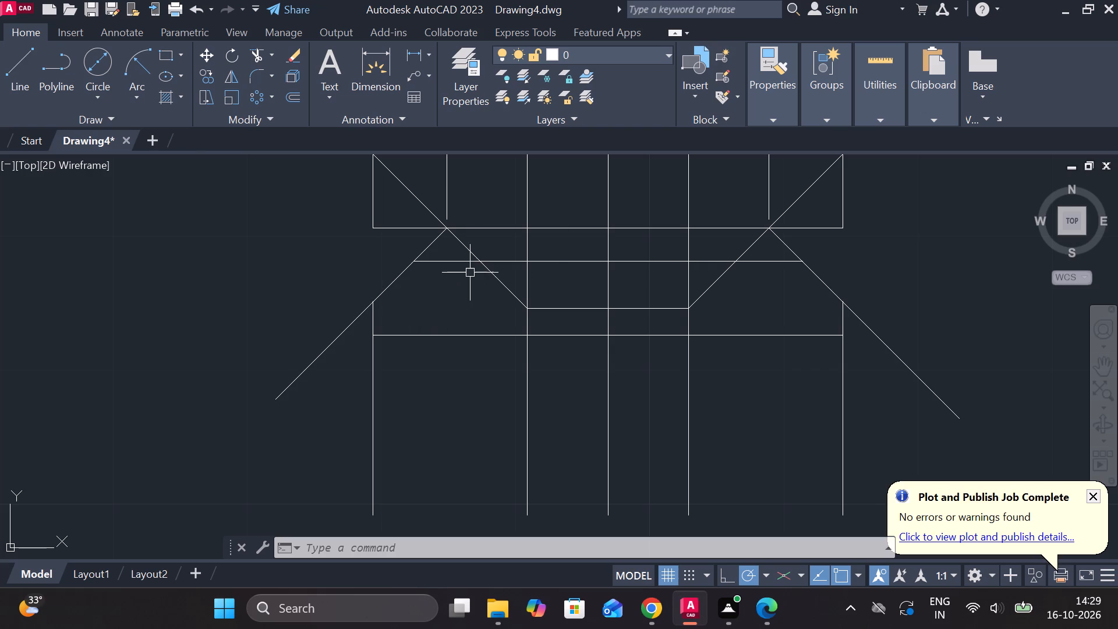
# Fillet the corners between the uppermost horizontal line and the lower parts of both outer verticals with a radius of 2.5.
pyautogui.click(250, 80)
pyautogui.click(602, 555)
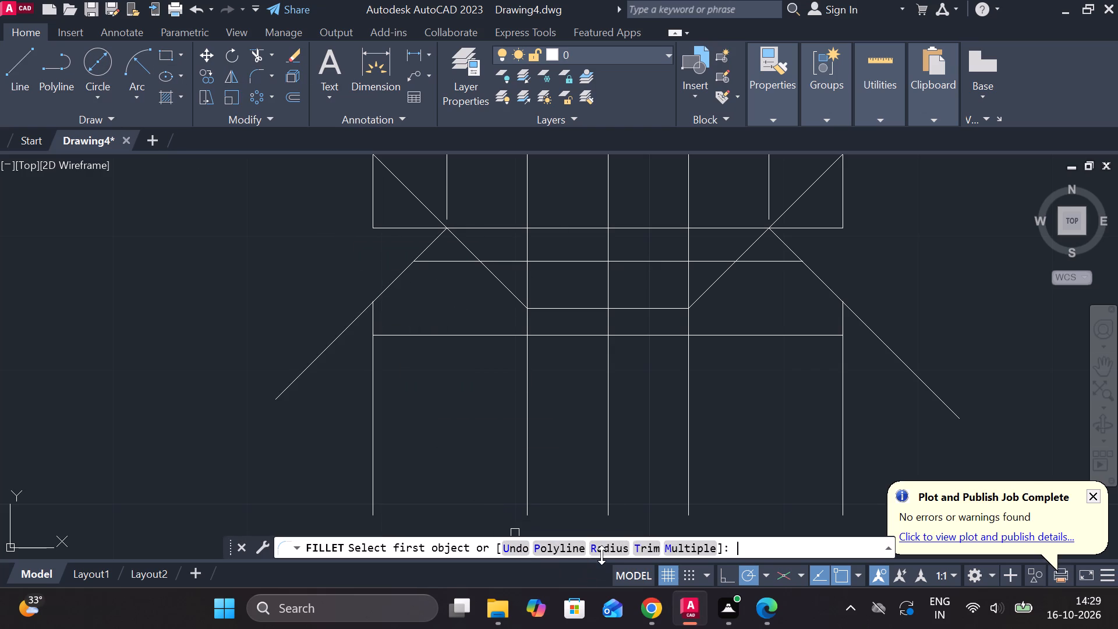
pyautogui.click(607, 549)
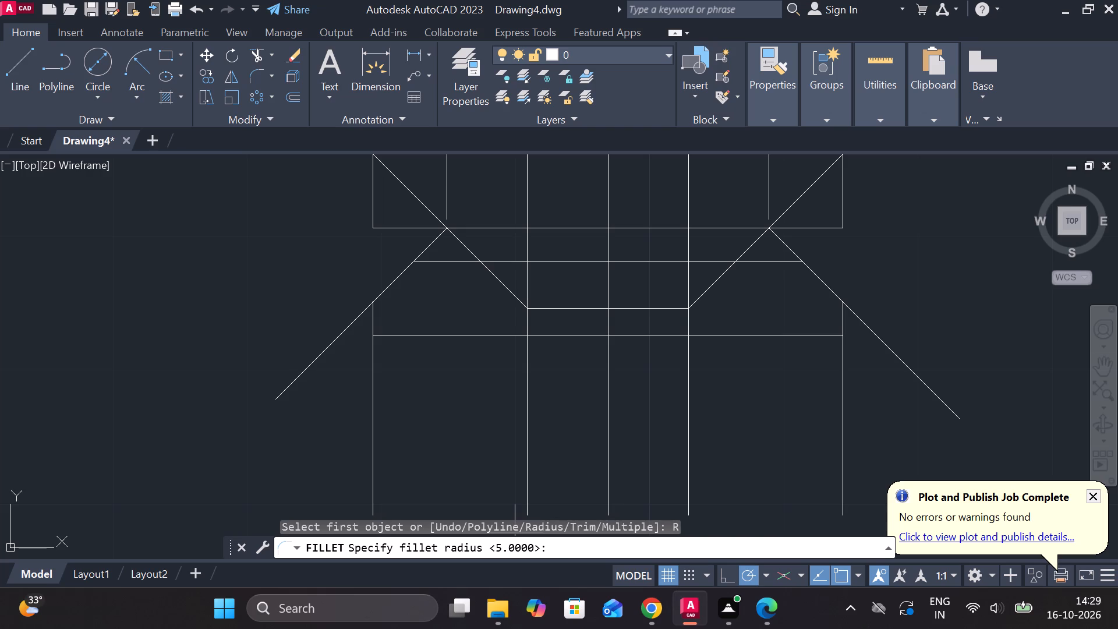
pyautogui.press('2')
pyautogui.write('.5')
pyautogui.press('Return')
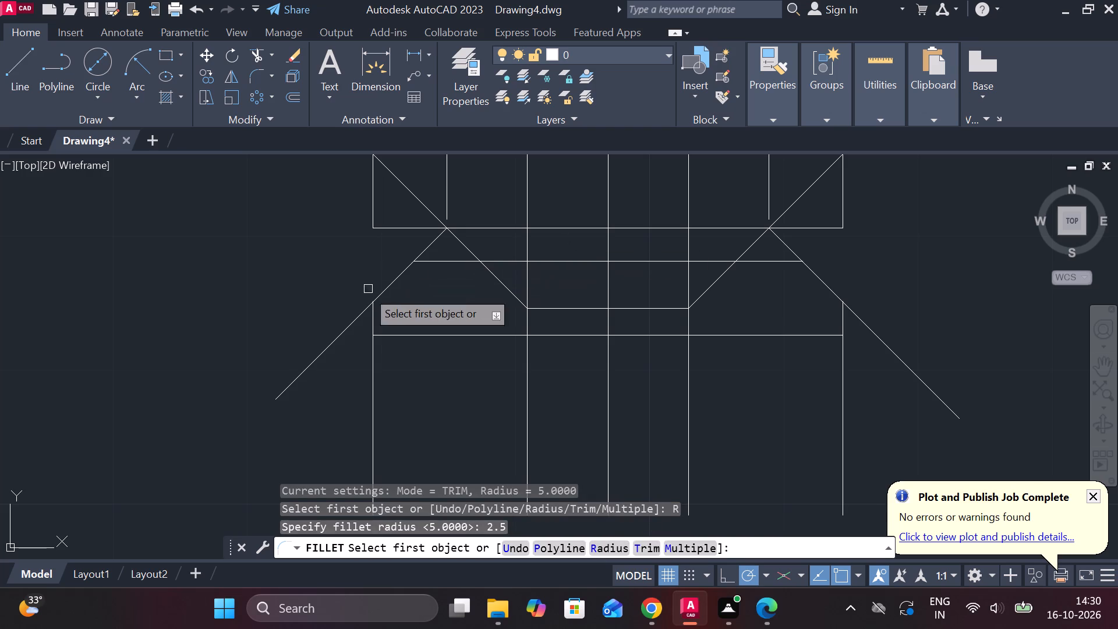
pyautogui.click(372, 321)
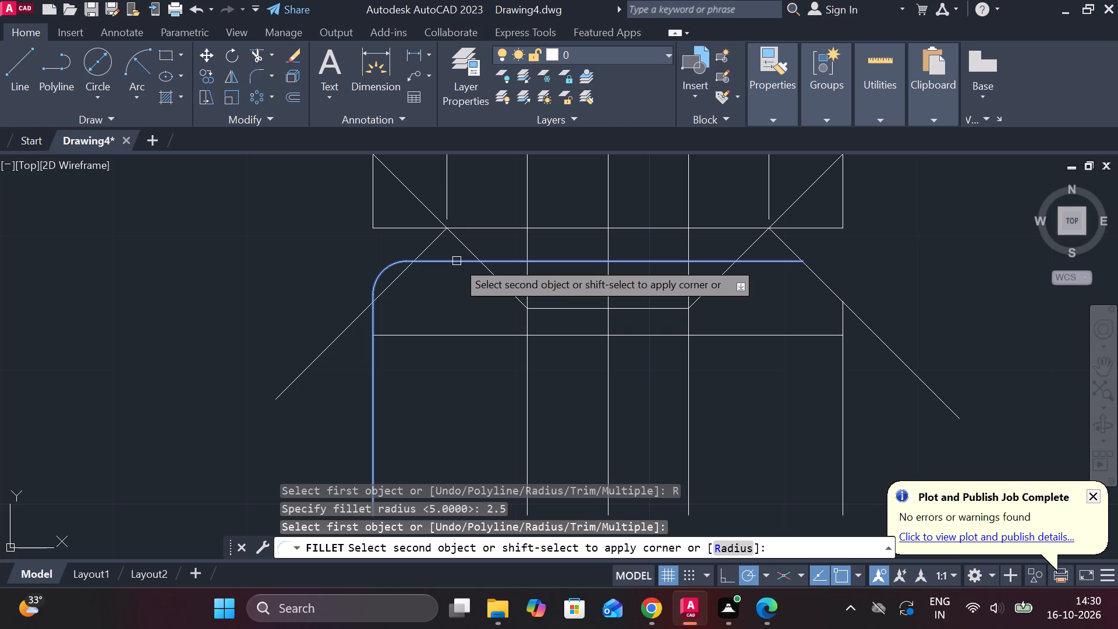
pyautogui.scroll(-1, 457, 261)
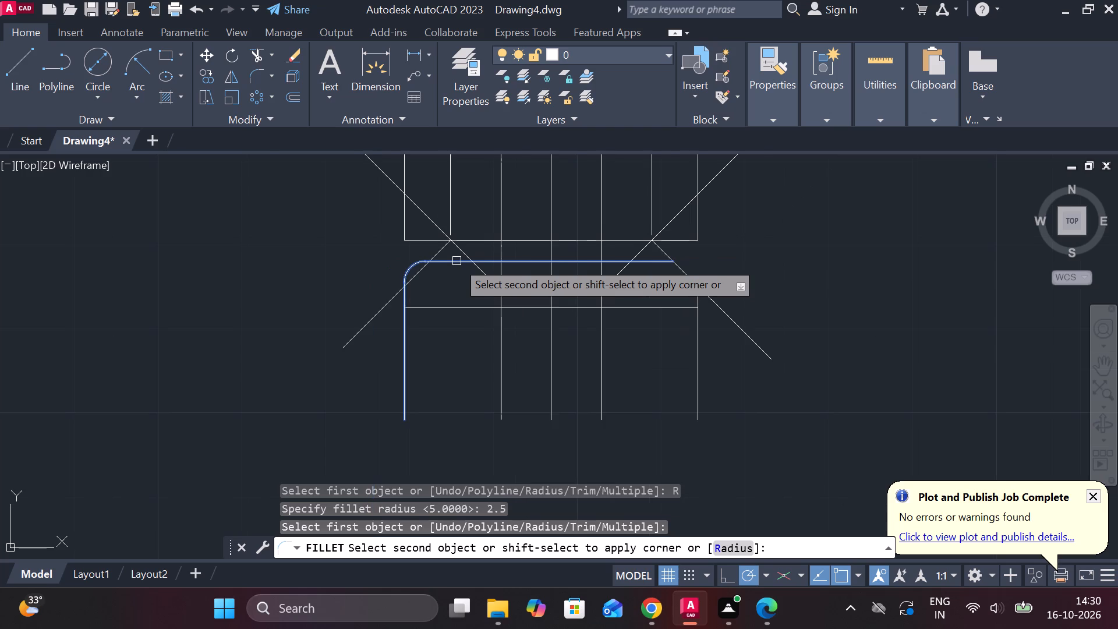
pyautogui.scroll(-1, 457, 261)
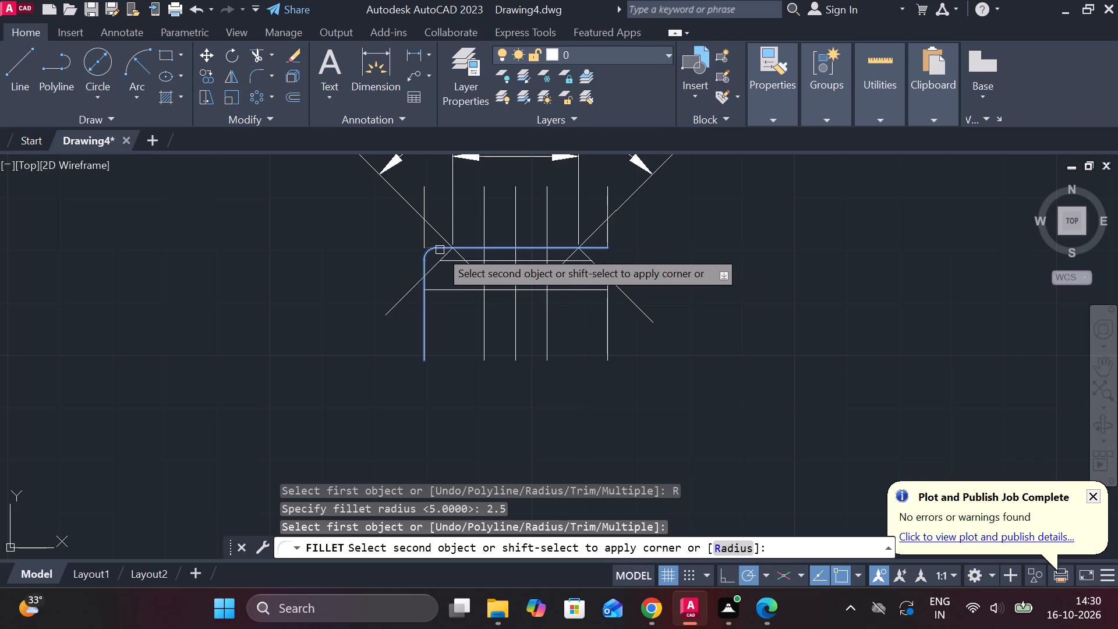
pyautogui.click(440, 250)
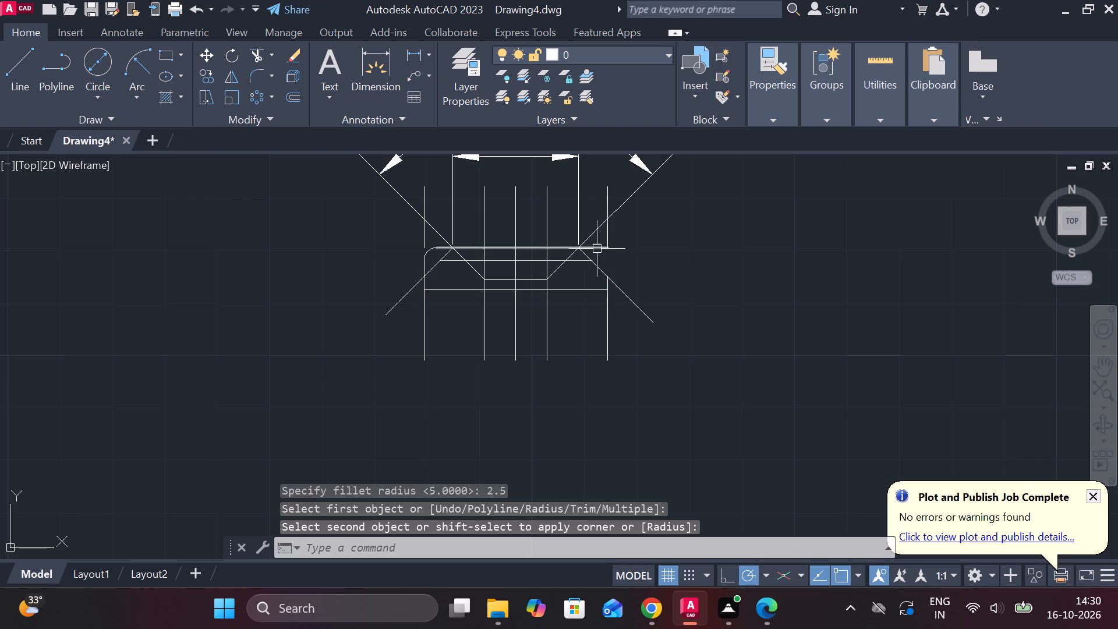
pyautogui.click(261, 73)
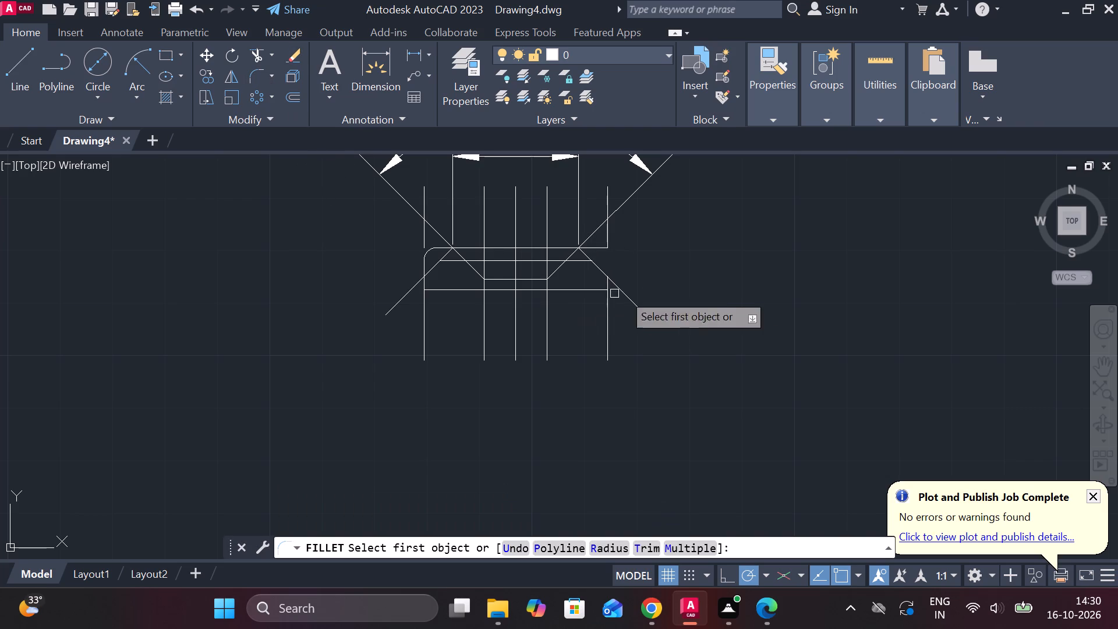
pyautogui.click(591, 249)
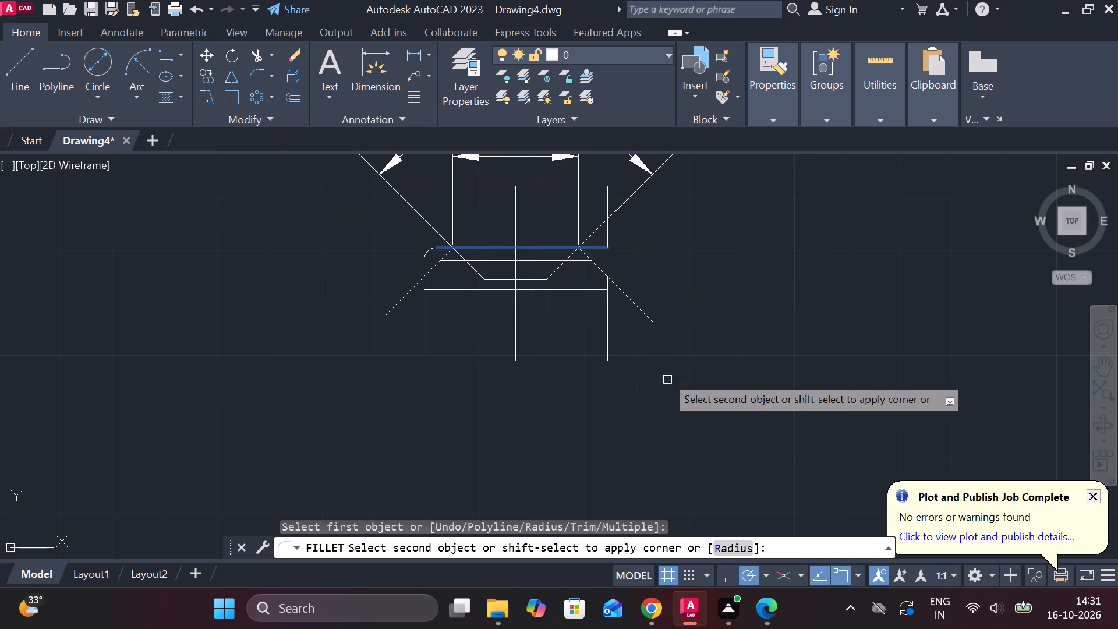
pyautogui.click(607, 319)
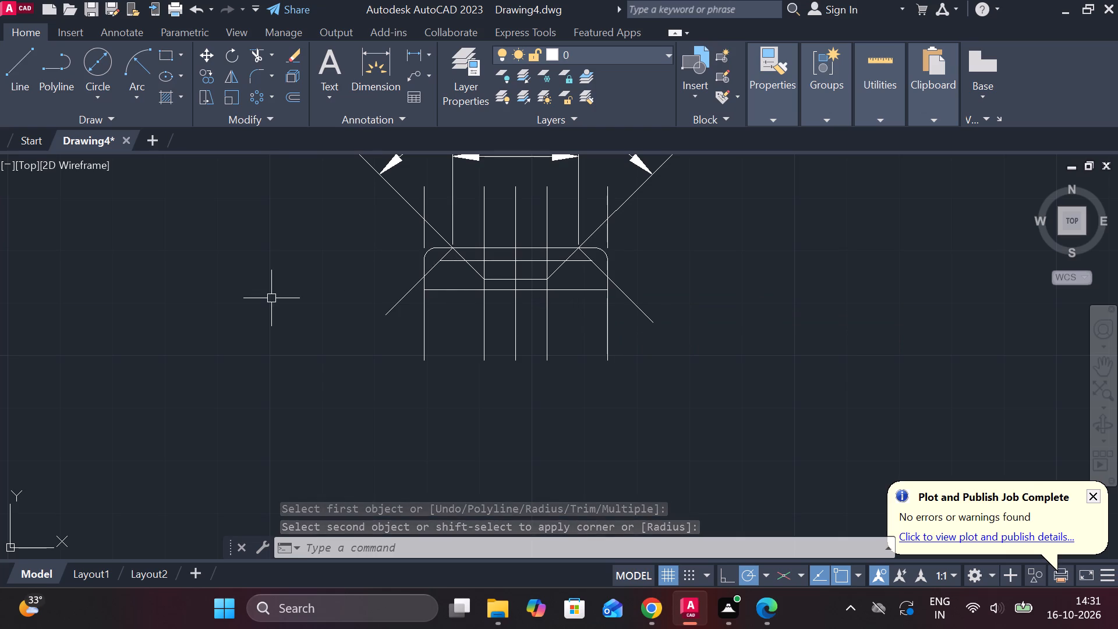
# Delete the middle horizontal line just below the filleted top edge.
pyautogui.click(476, 259)
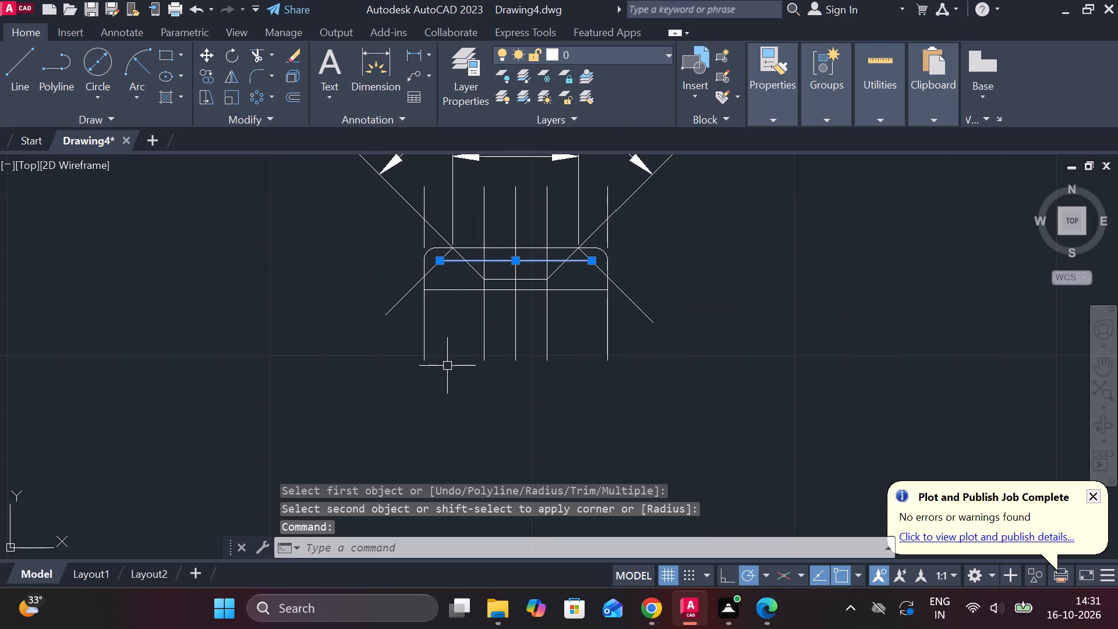
pyautogui.press('Delete')
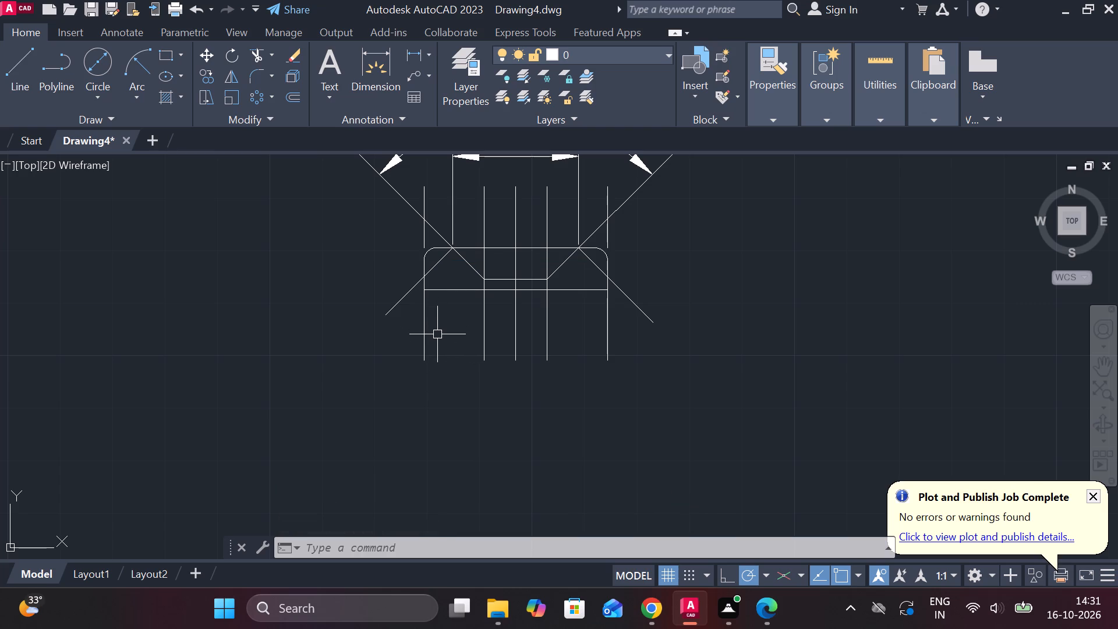
# Trim both inner verticals above the top edge and between the top edge and the short 12-unit horizontal line.
pyautogui.scroll(1, 504, 245)
pyautogui.scroll(-2, 504, 245)
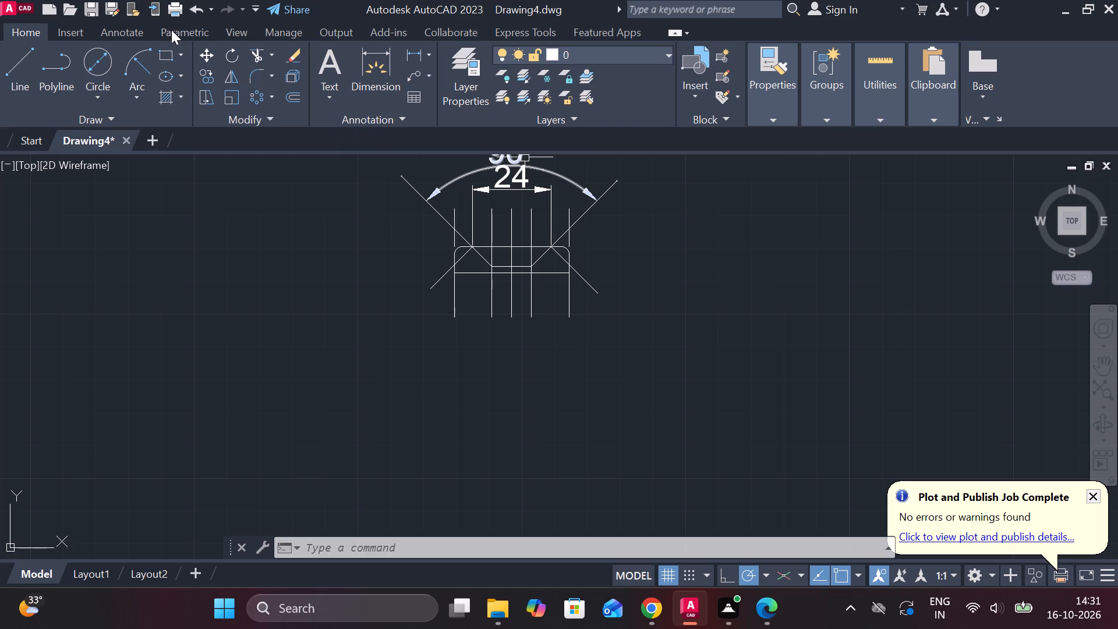
pyautogui.click(254, 56)
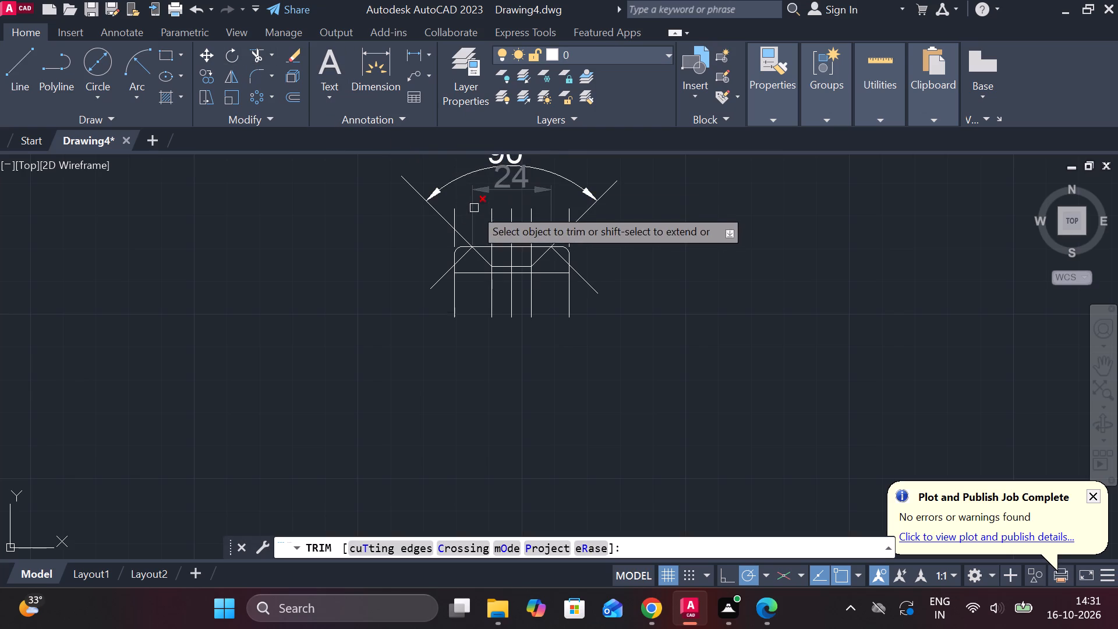
pyautogui.click(491, 229)
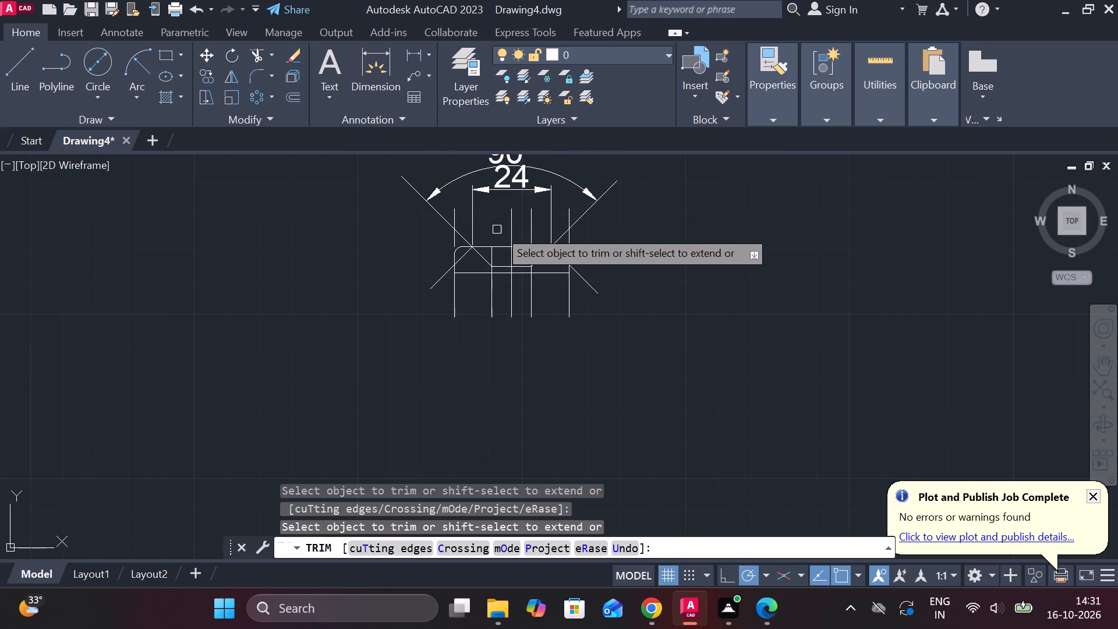
pyautogui.click(529, 228)
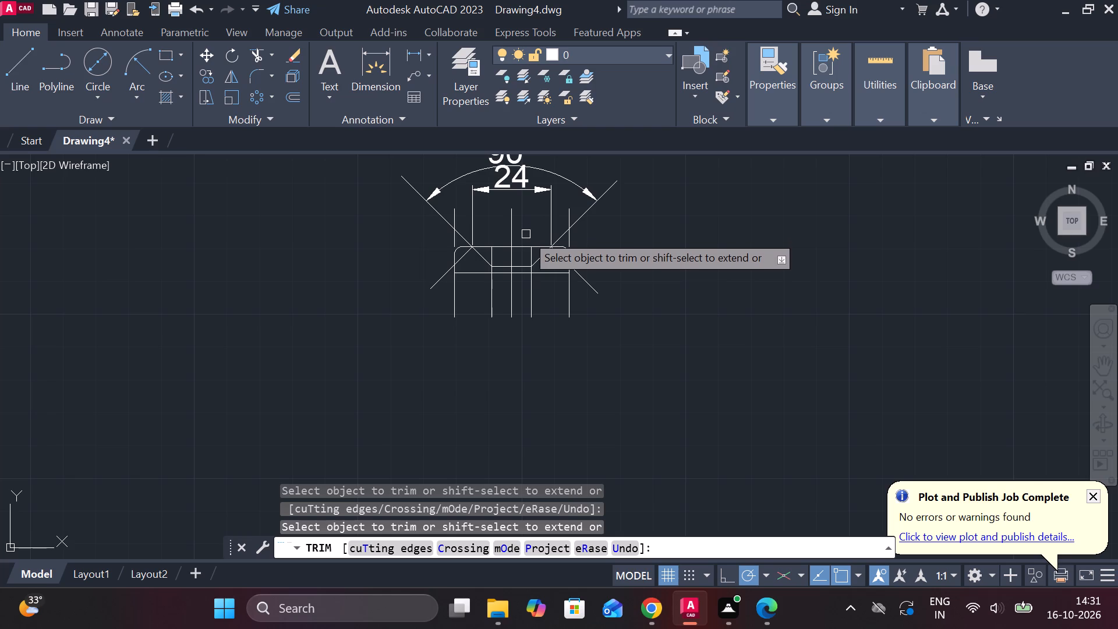
pyautogui.click(496, 252)
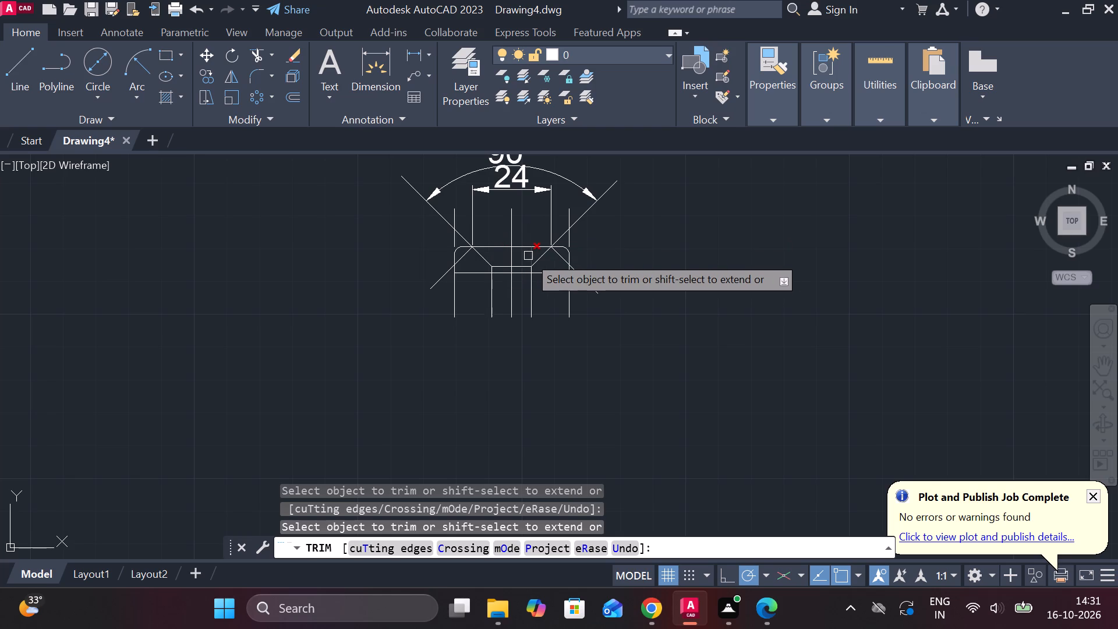
pyautogui.click(528, 256)
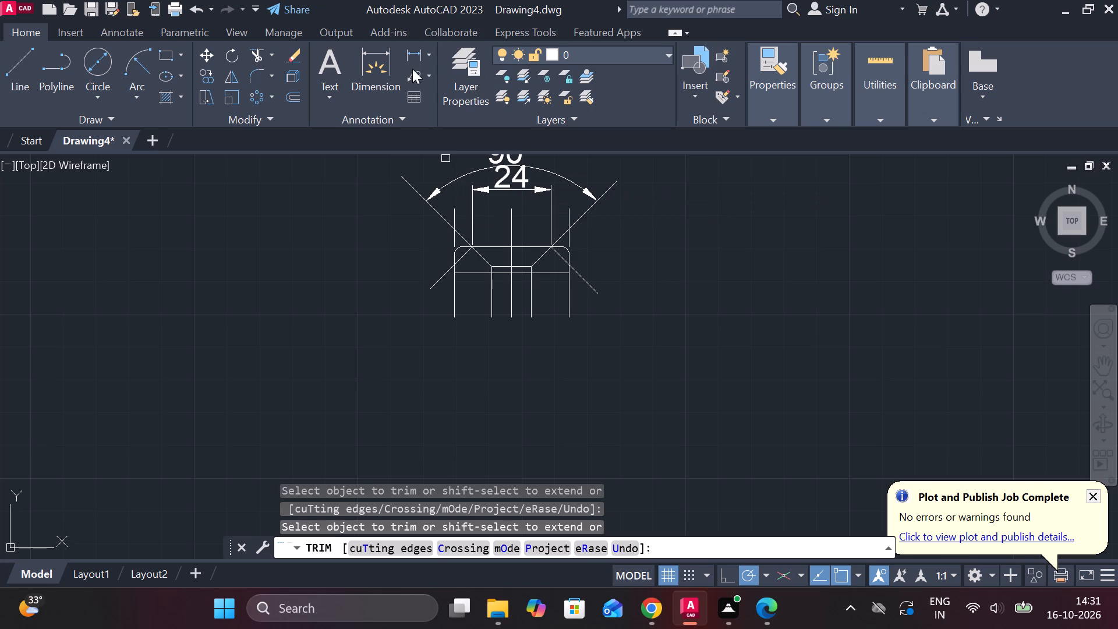
# Add an angular dimension between the top edge and the right downward-sloping outer line, placed outside the part's right side.
pyautogui.click(431, 51)
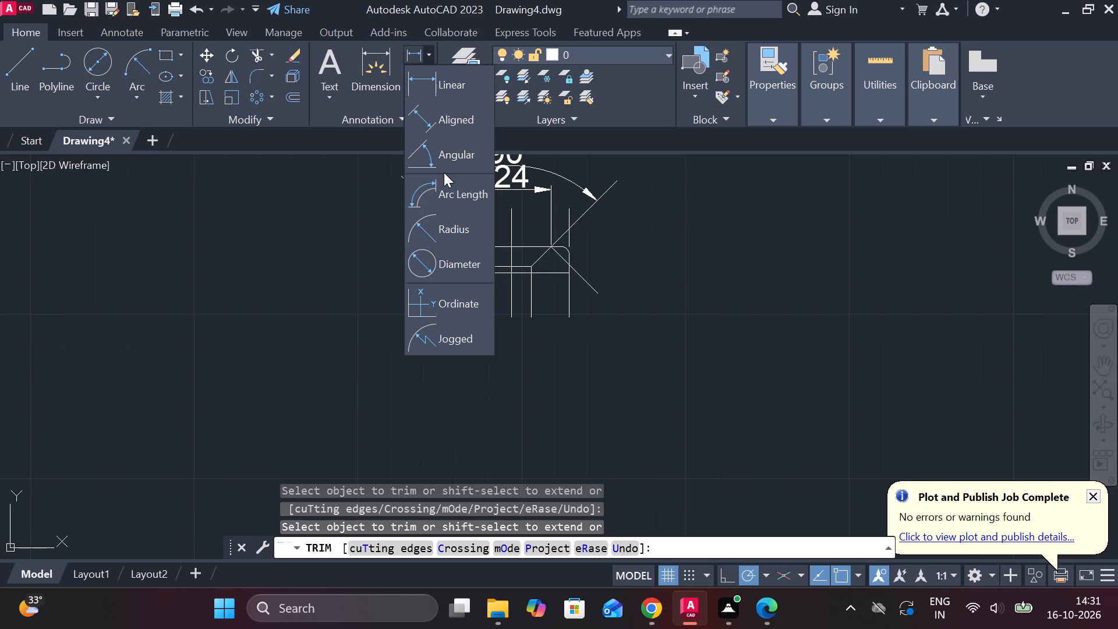
pyautogui.click(453, 157)
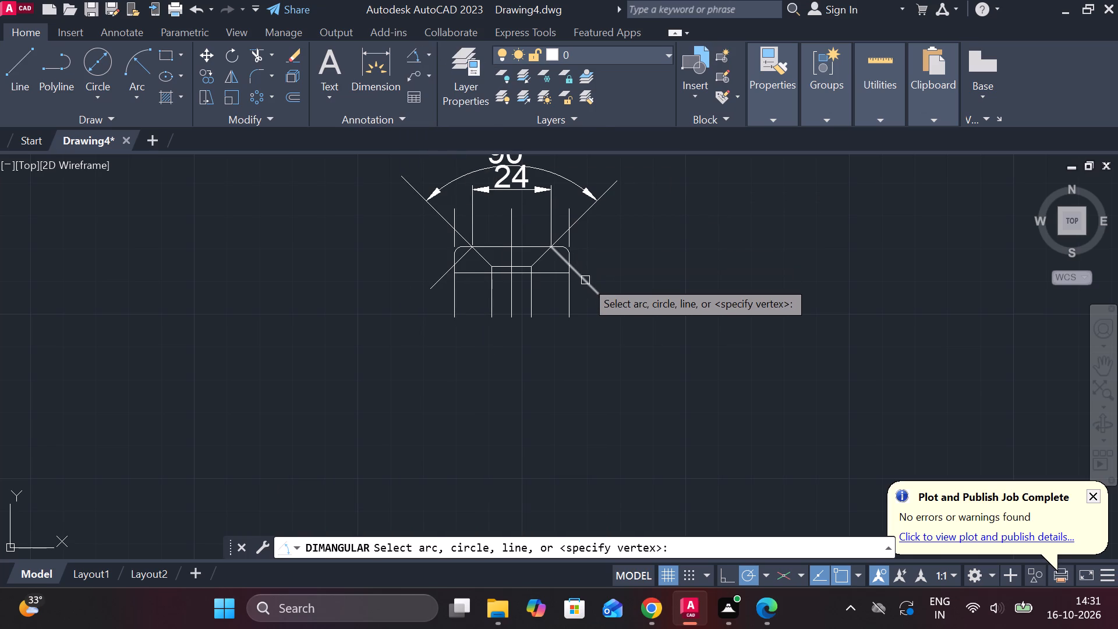
pyautogui.click(585, 280)
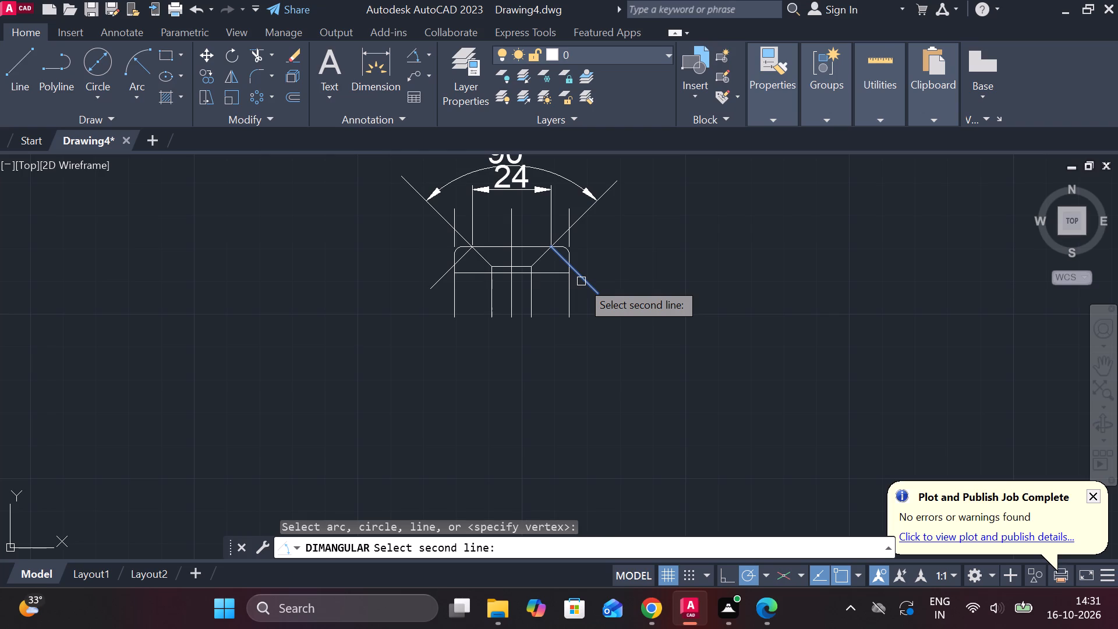
pyautogui.scroll(2, 559, 246)
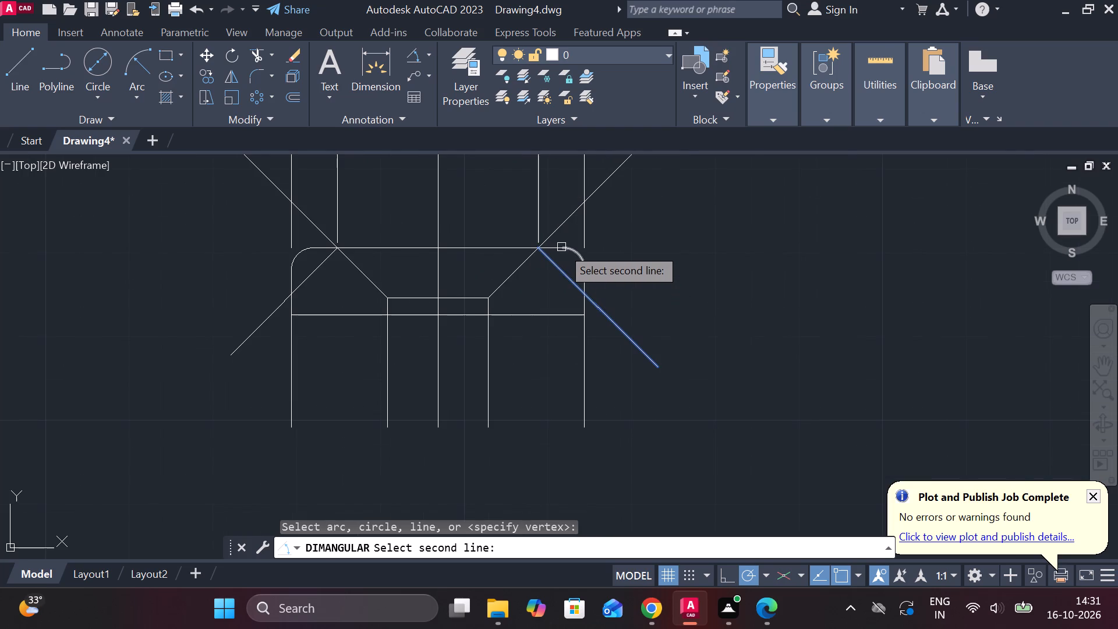
pyautogui.click(561, 247)
pyautogui.click(509, 246)
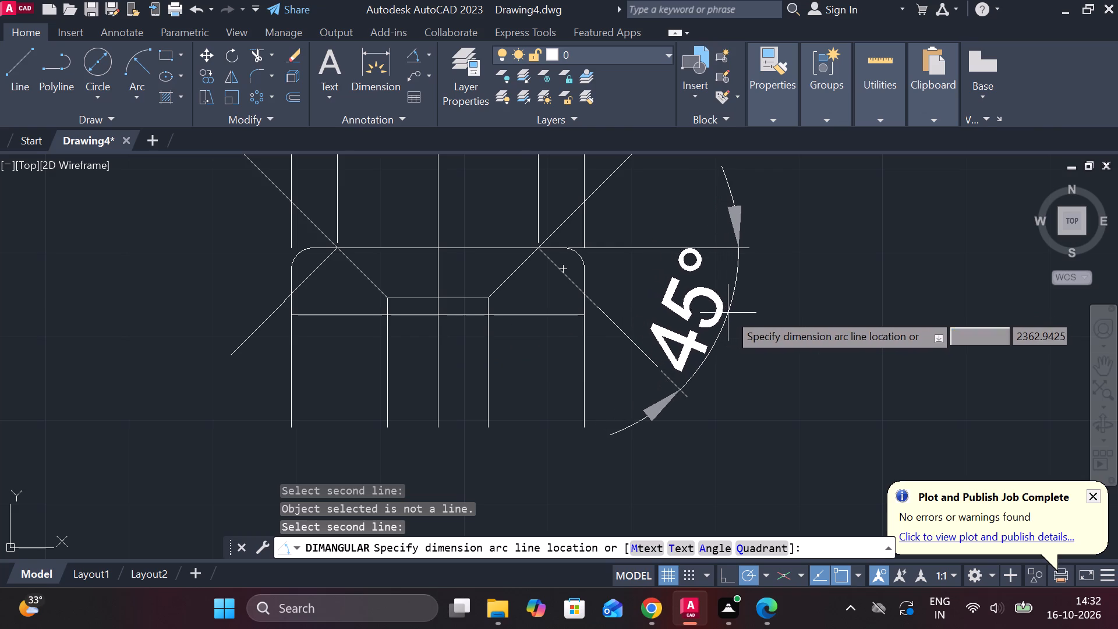
pyautogui.click(729, 313)
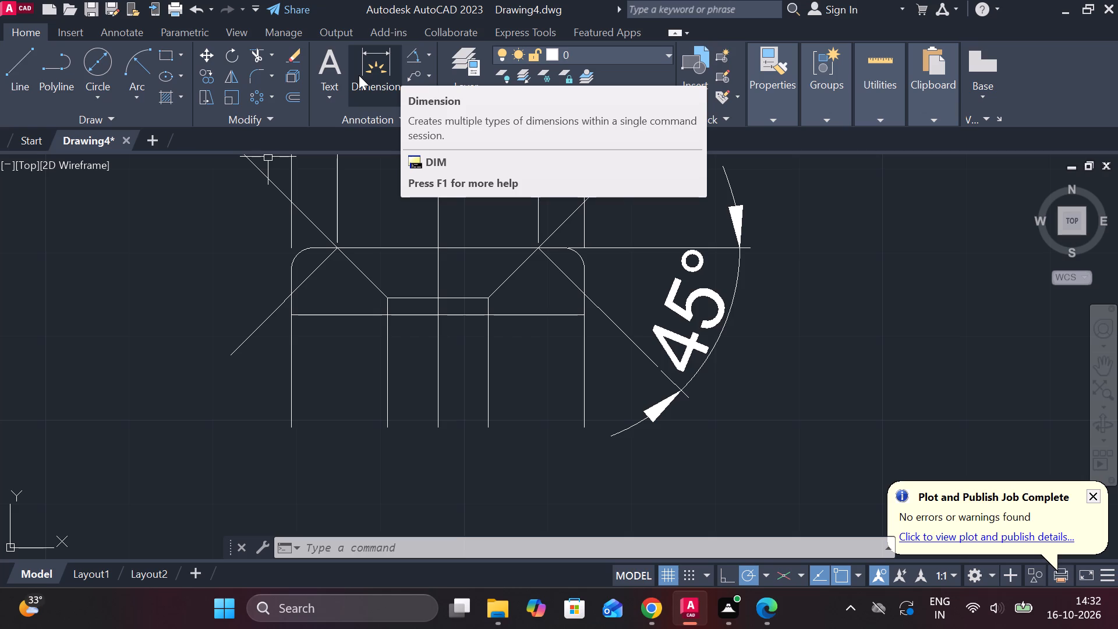
# Add a linear dimension for the width between the lower ends of the two inner verticals, placed just below the part.
pyautogui.click(424, 54)
pyautogui.click(432, 56)
pyautogui.click(440, 86)
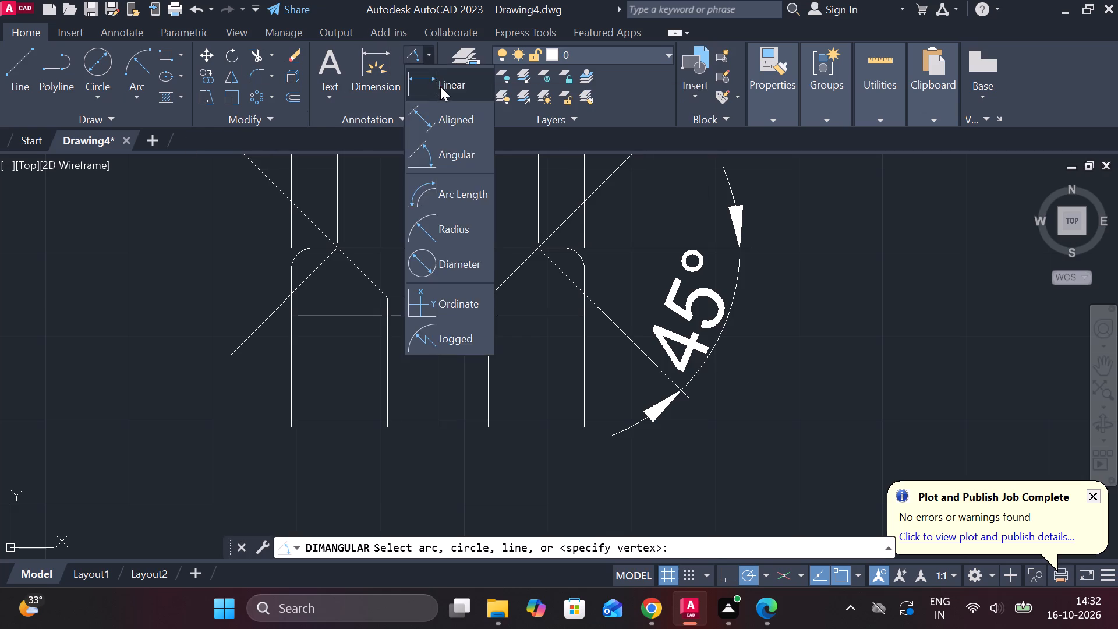
pyautogui.click(390, 422)
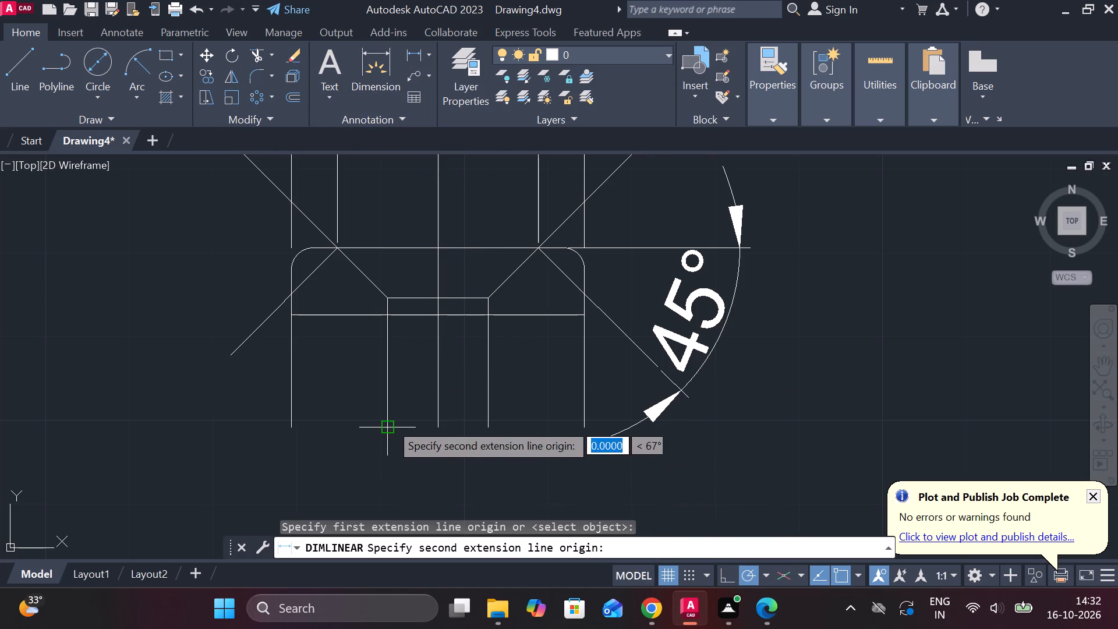
pyautogui.click(490, 425)
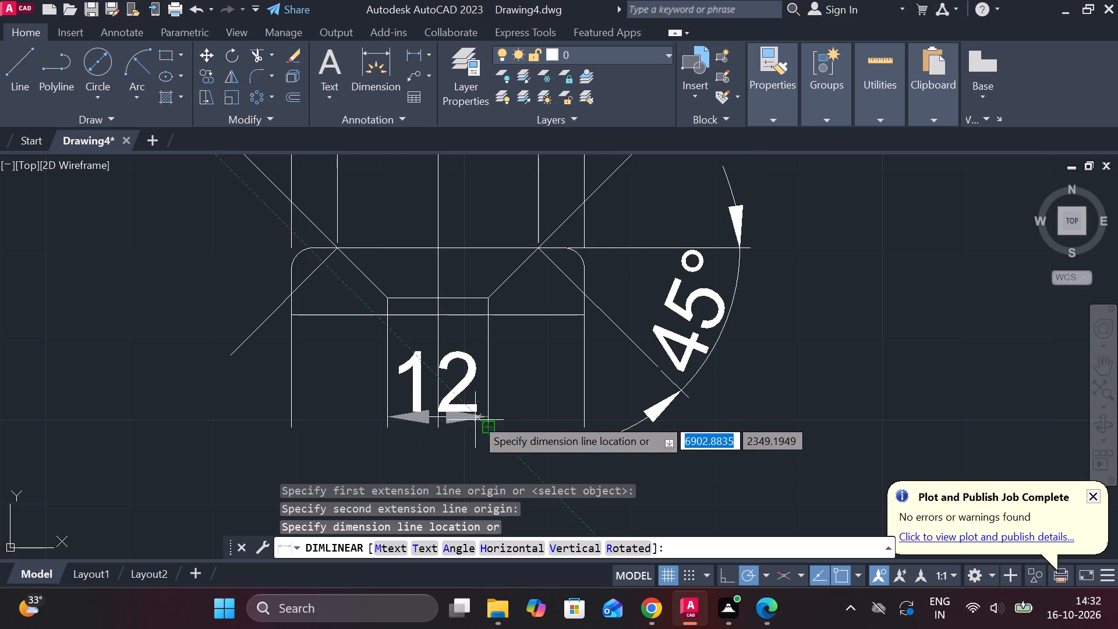
pyautogui.click(561, 461)
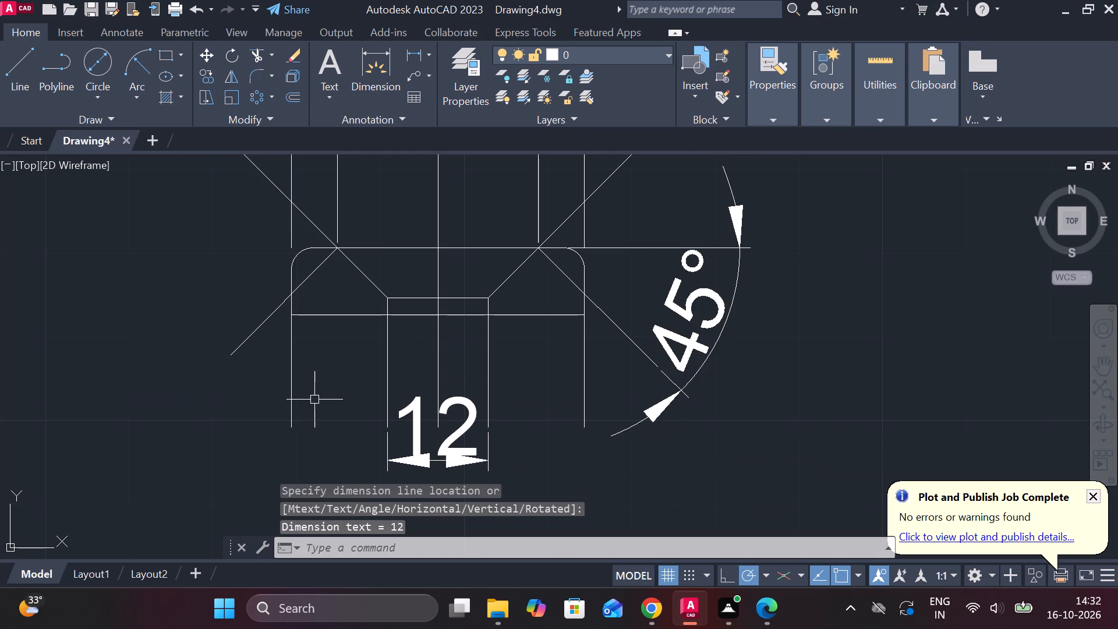
# Add a linear dimension for the overall width between the lower ends of the outer verticals, placed below the inner-width dimension.
pyautogui.scroll(-2, 314, 400)
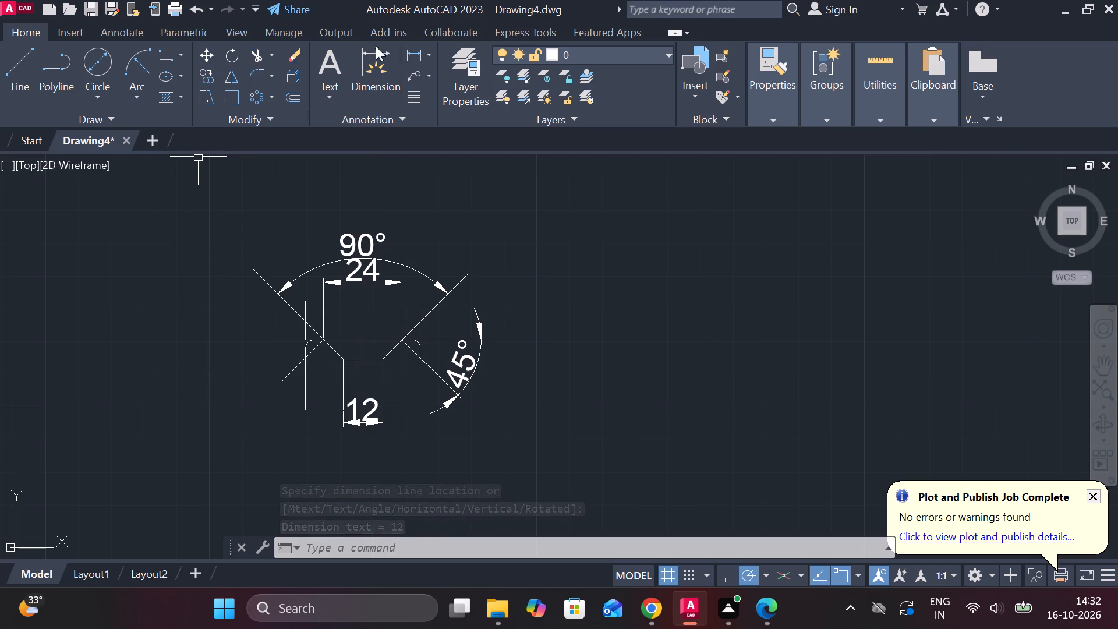
pyautogui.click(418, 55)
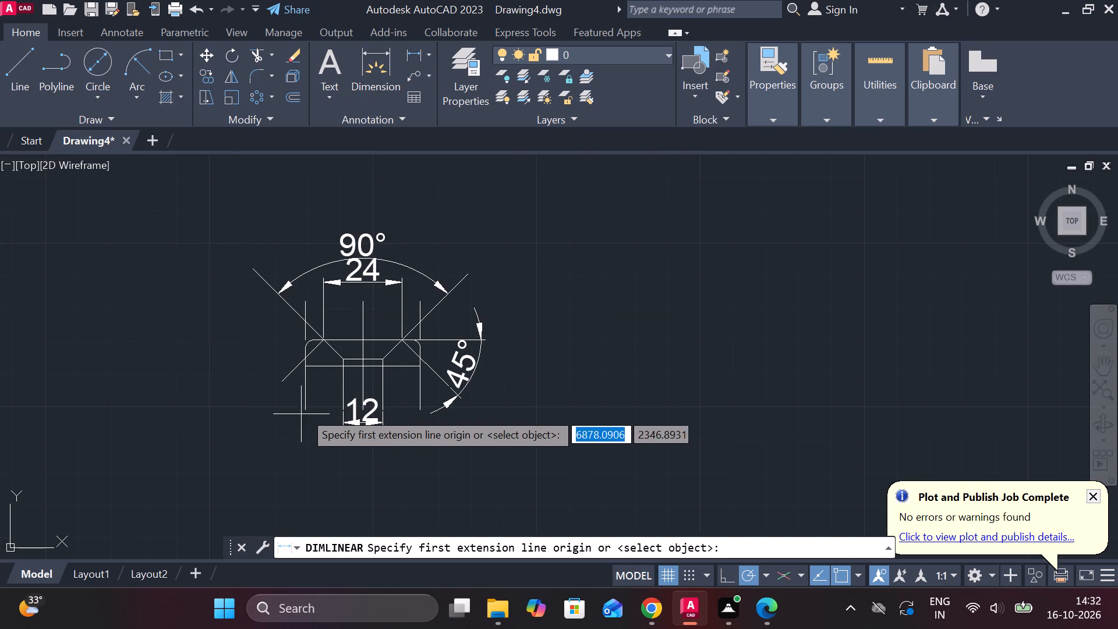
pyautogui.click(305, 409)
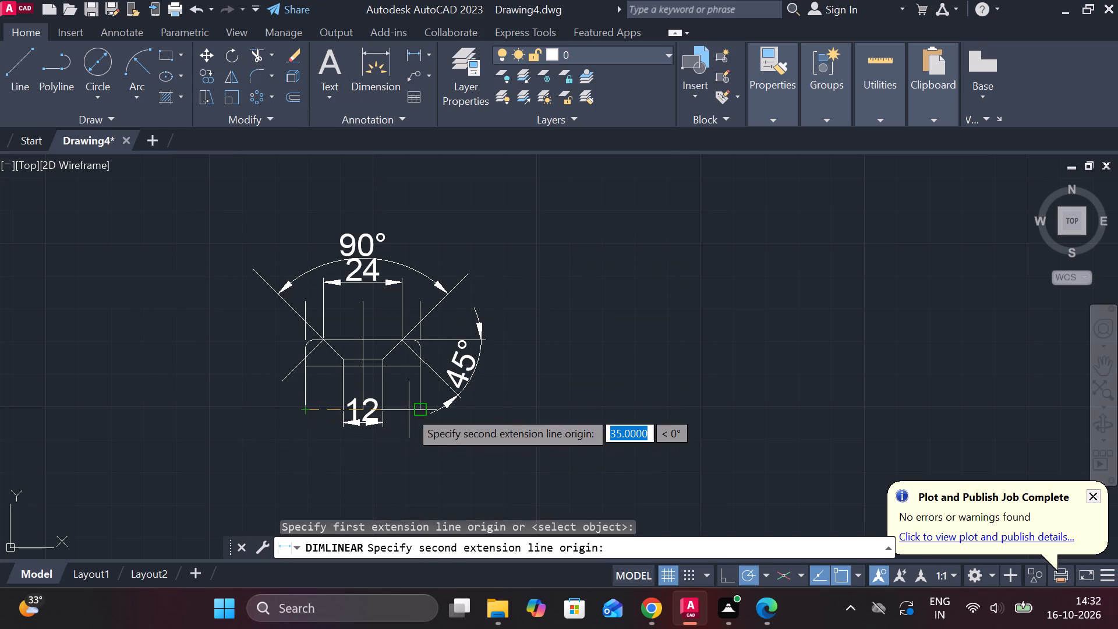
pyautogui.click(410, 410)
pyautogui.click(398, 461)
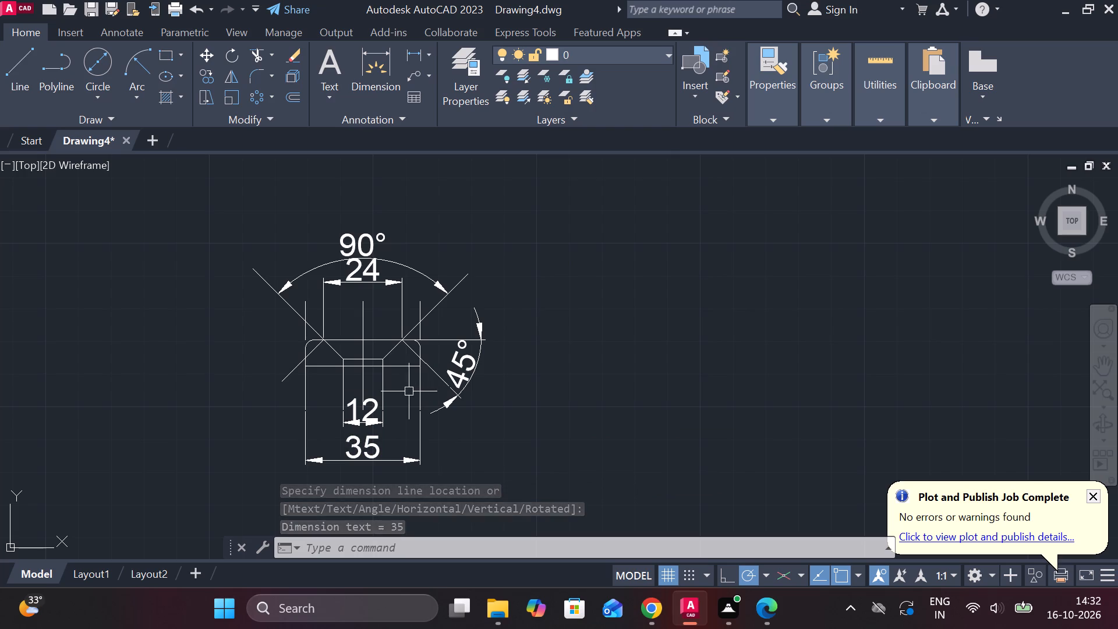
# Add a vertical linear dimension from the long lower horizontal line to the top edge, placed outside the part's left side.
pyautogui.click(414, 52)
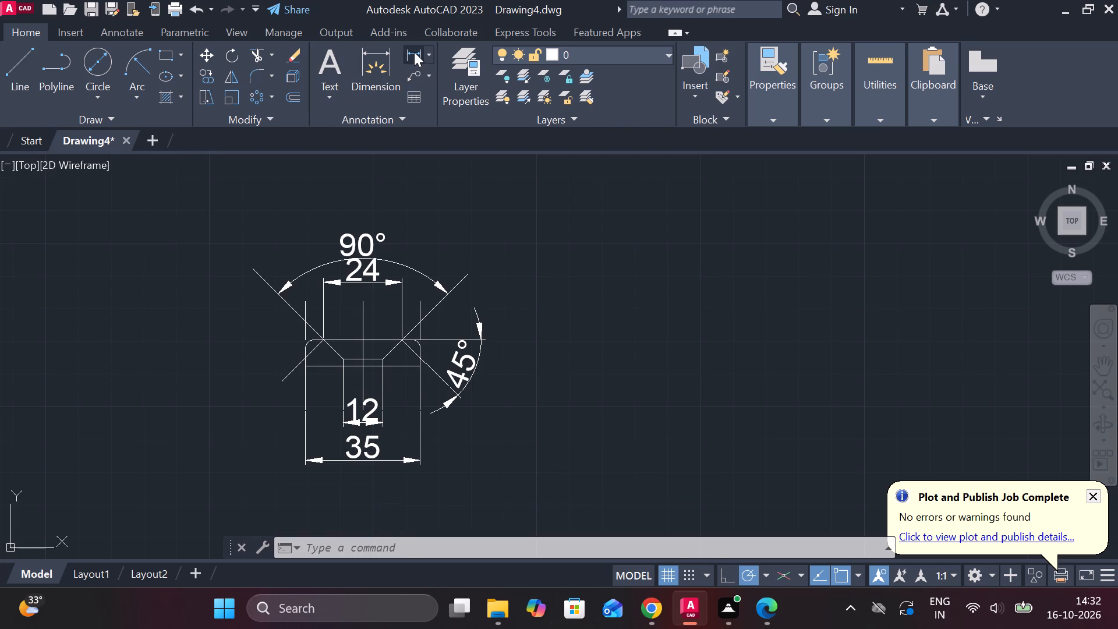
pyautogui.scroll(1, 270, 364)
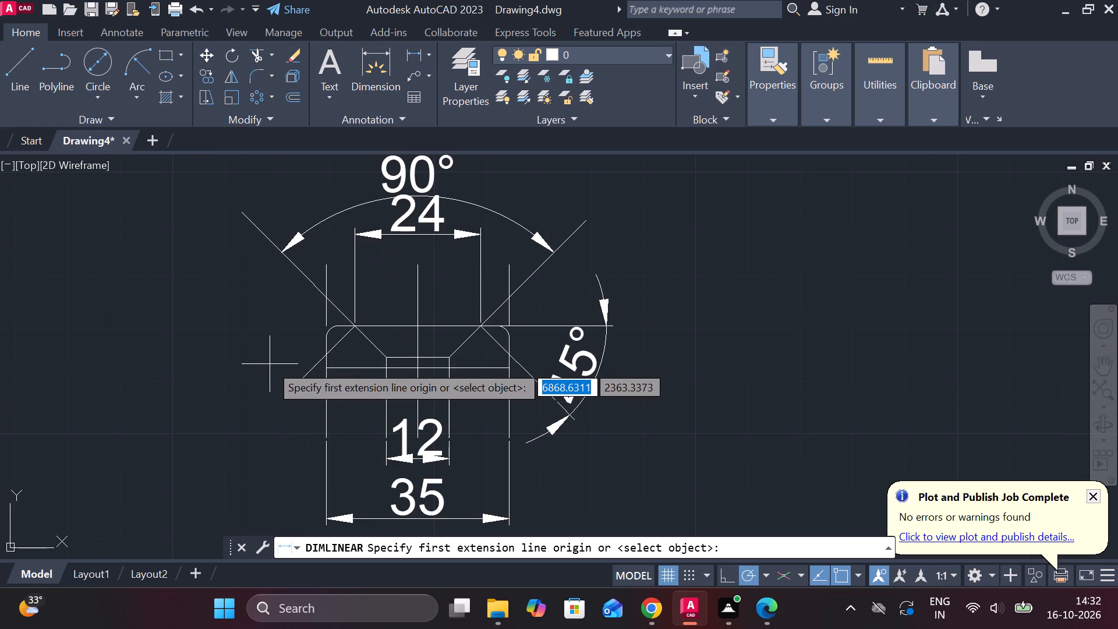
pyautogui.click(330, 370)
pyautogui.click(355, 322)
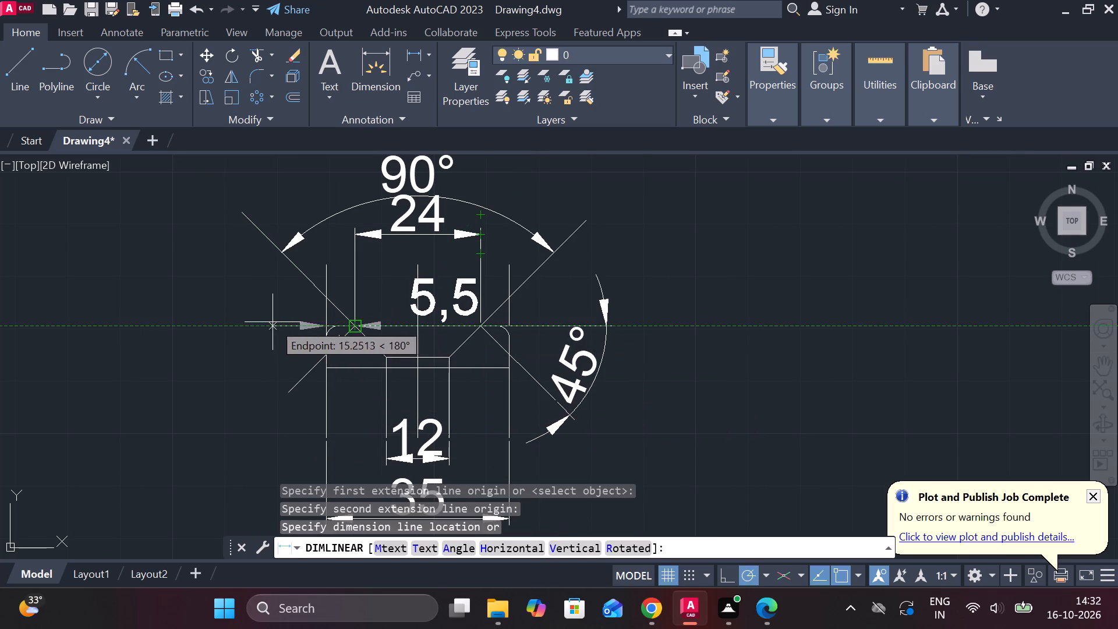
pyautogui.click(239, 360)
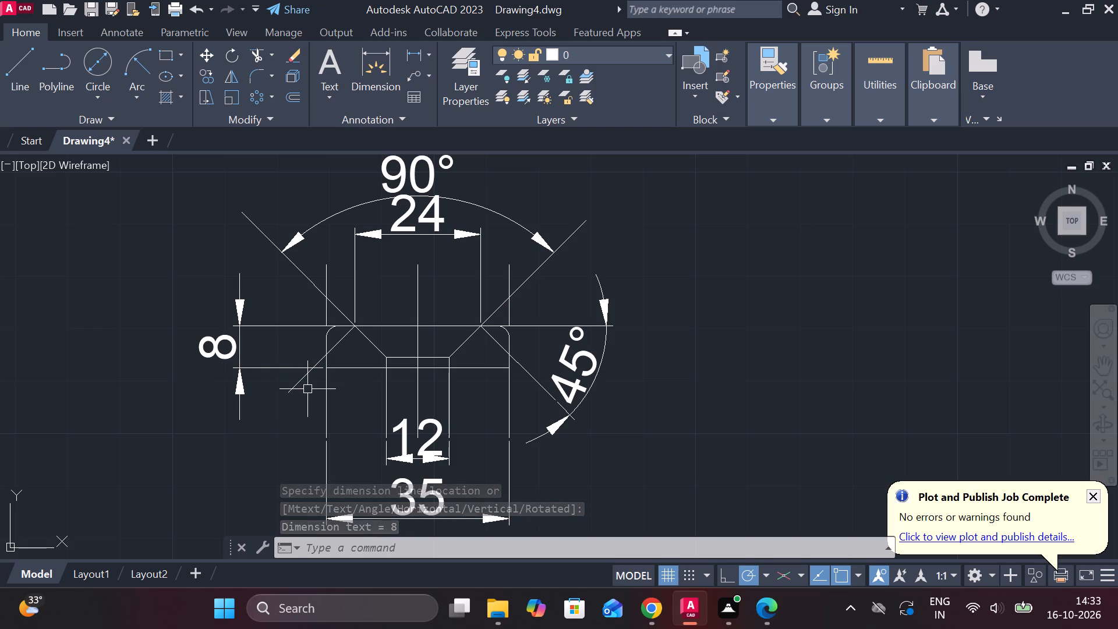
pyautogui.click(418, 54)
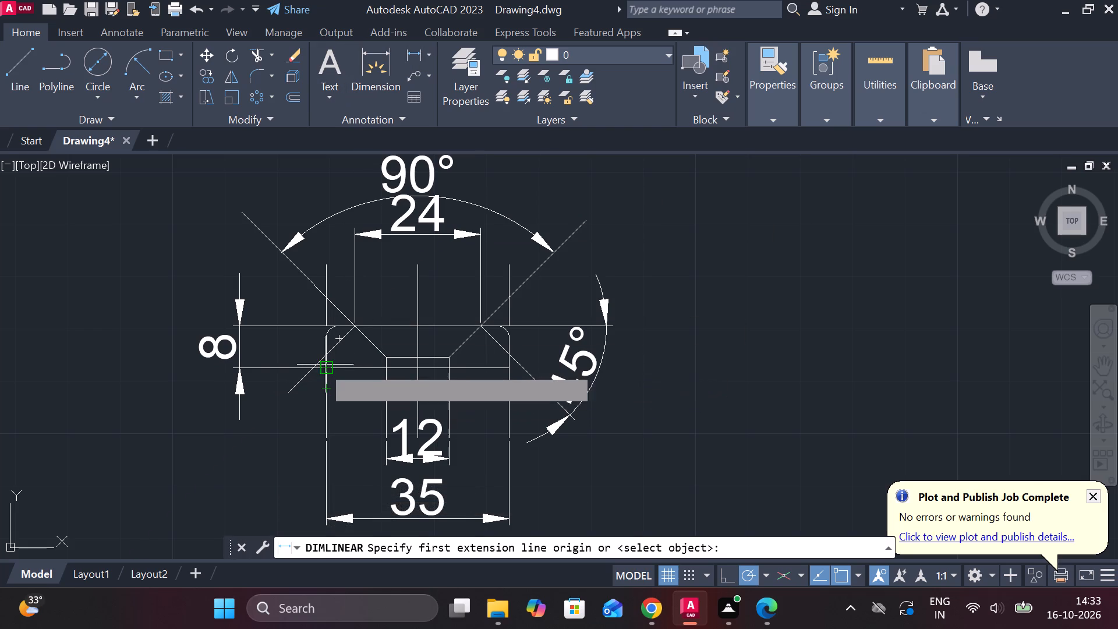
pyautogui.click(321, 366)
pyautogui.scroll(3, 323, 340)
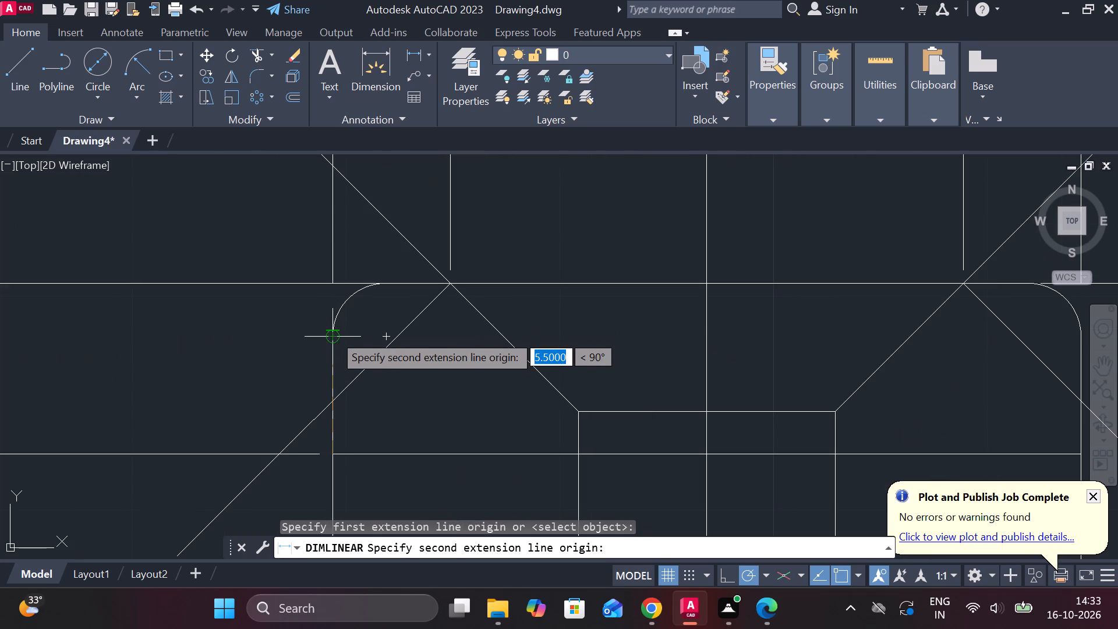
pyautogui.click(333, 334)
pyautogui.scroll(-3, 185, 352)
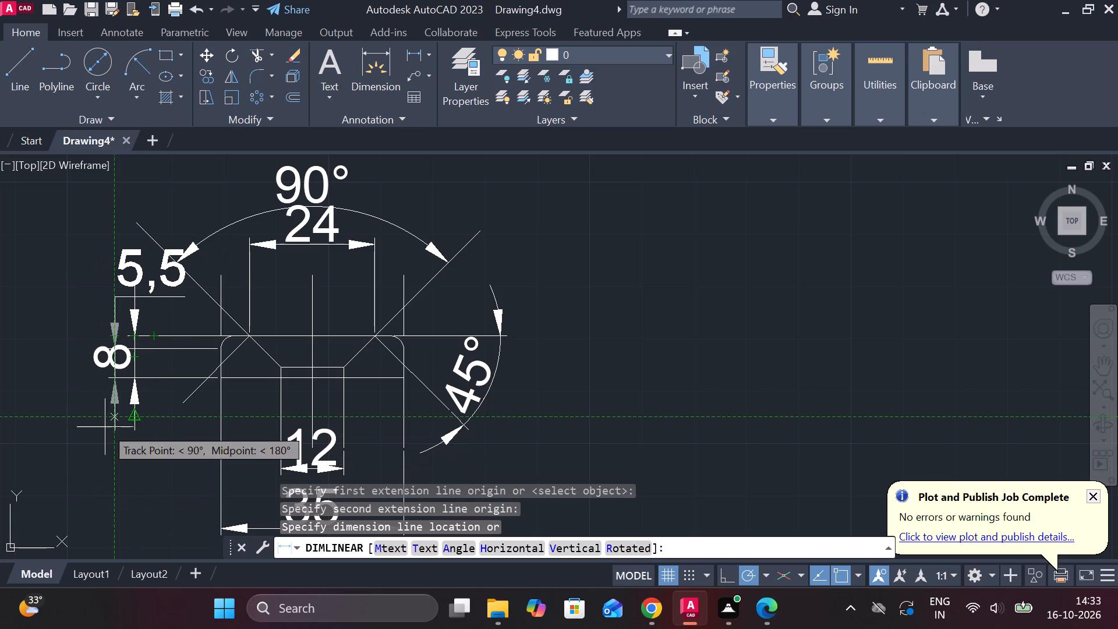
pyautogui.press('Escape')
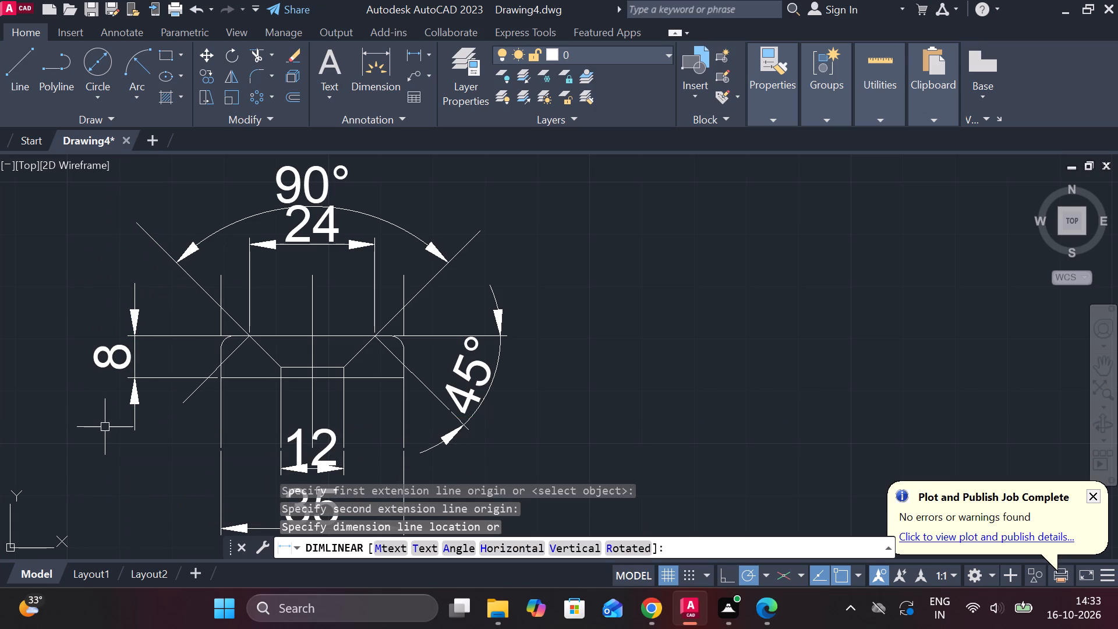
# Add a vertical linear dimension from the left fillet's lower end to the long horizontal line, placed close to the part's left side.
pyautogui.click(420, 57)
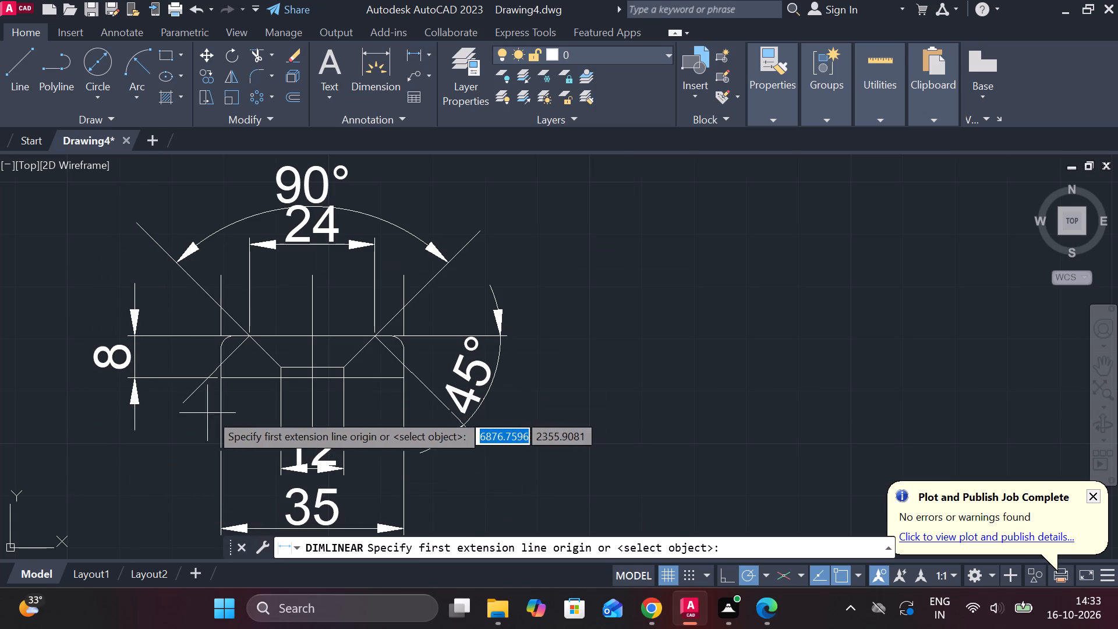
pyautogui.scroll(2, 226, 407)
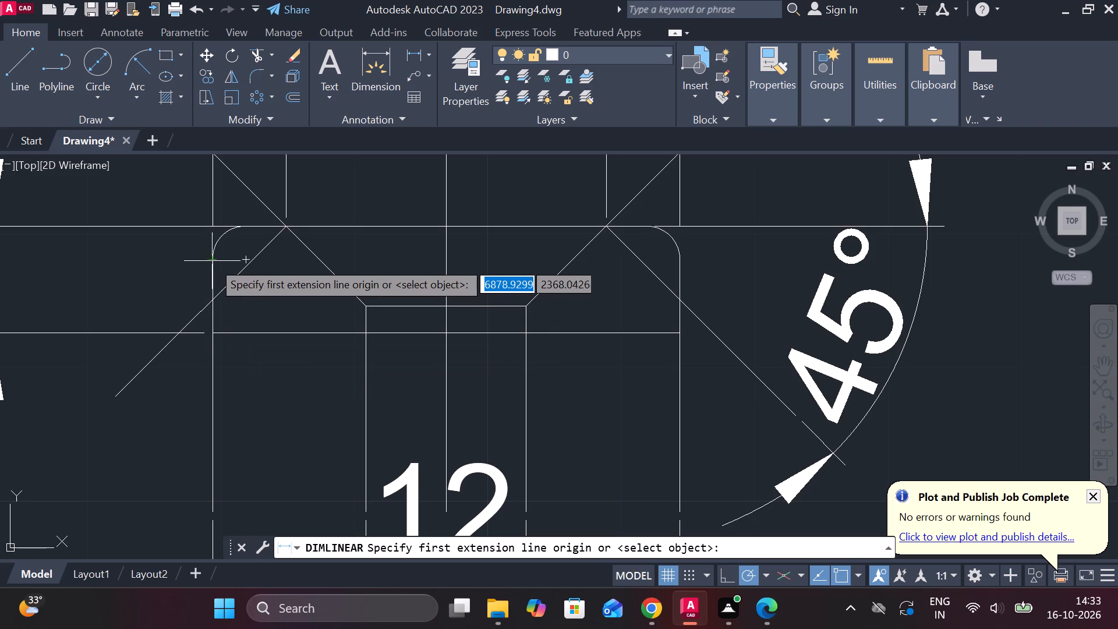
pyautogui.click(212, 261)
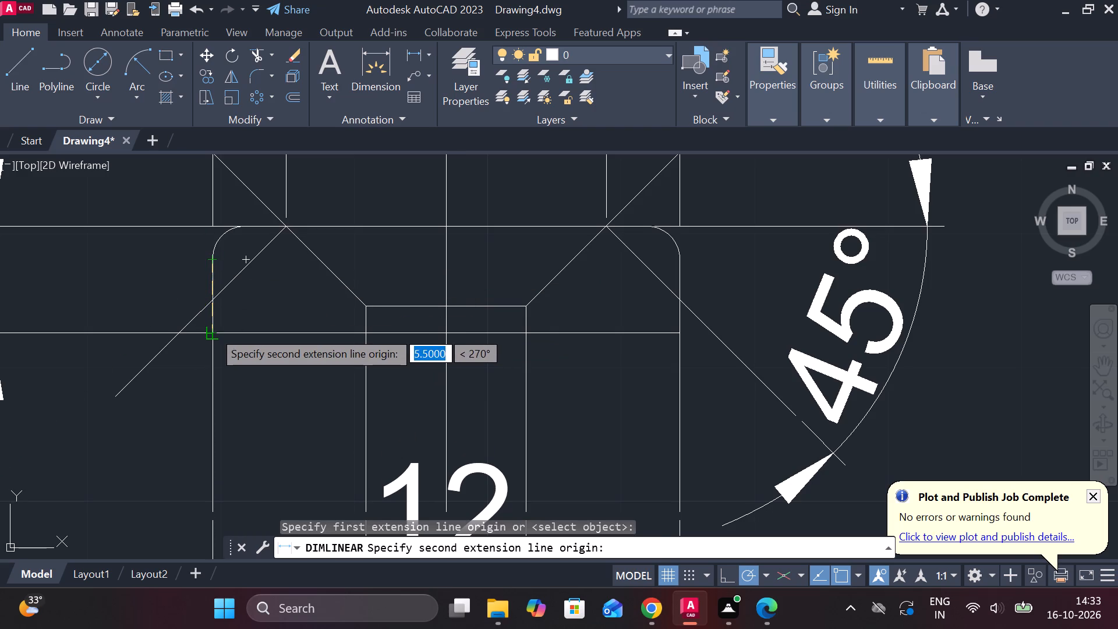
pyautogui.click(213, 330)
pyautogui.scroll(-4, 129, 393)
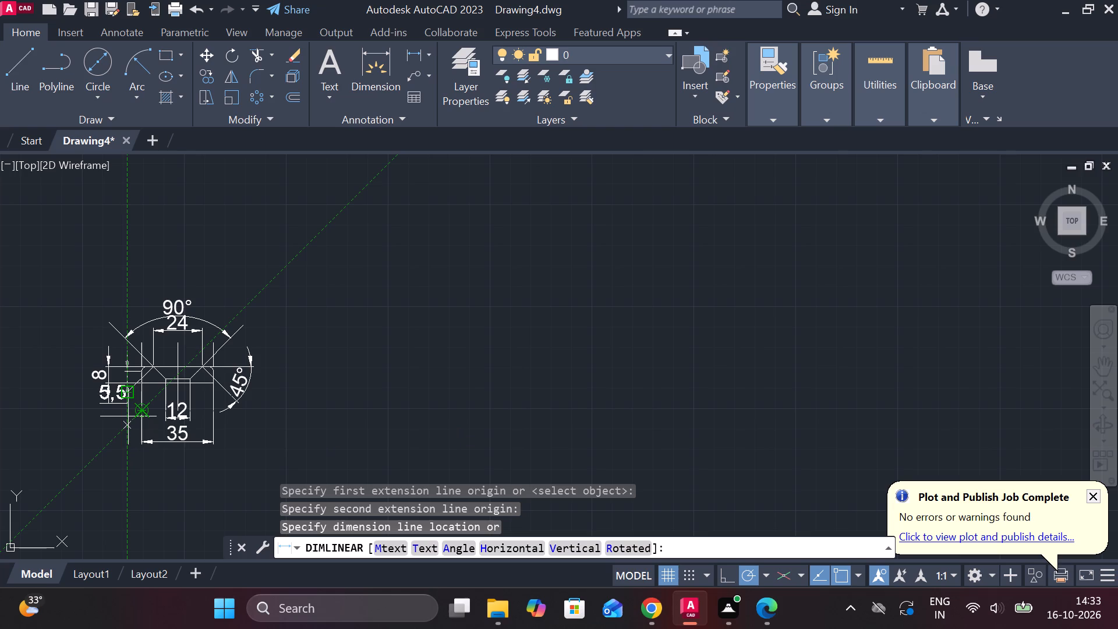
pyautogui.click(130, 416)
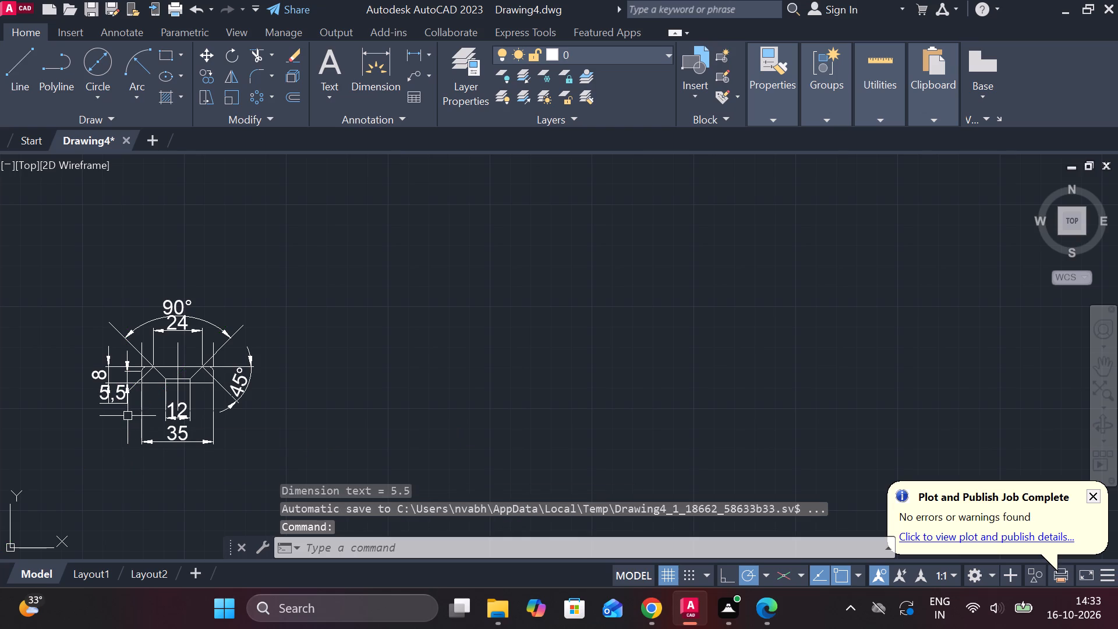
# Move the vertical dimension between the top edge and the long horizontal line farther left, clear of the neighbouring dimension.
pyautogui.click(105, 380)
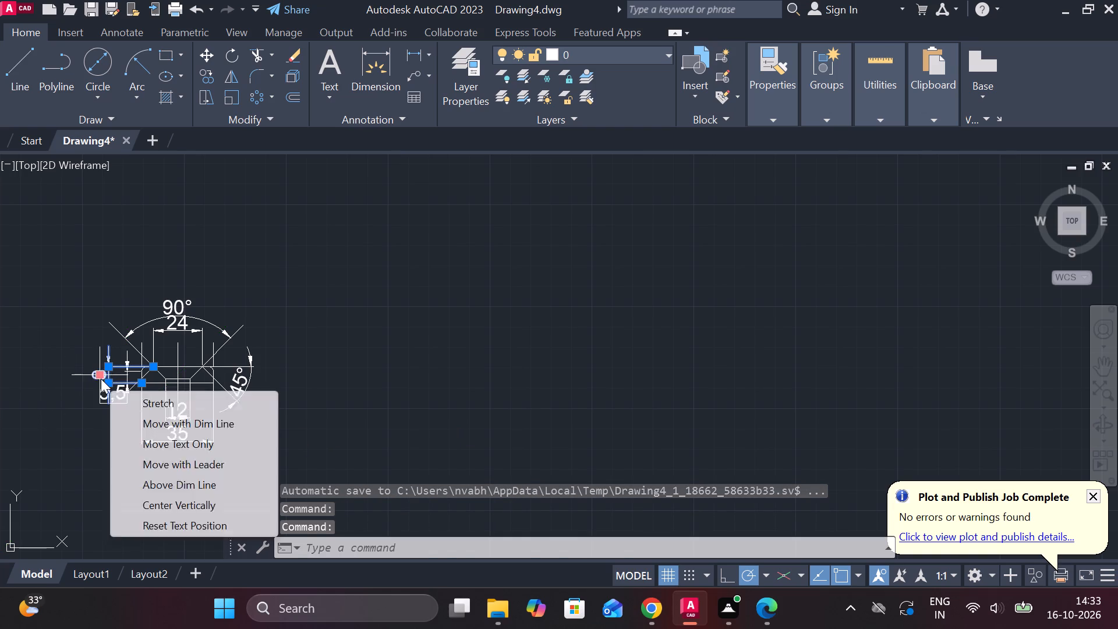
pyautogui.click(101, 379)
pyautogui.click(73, 381)
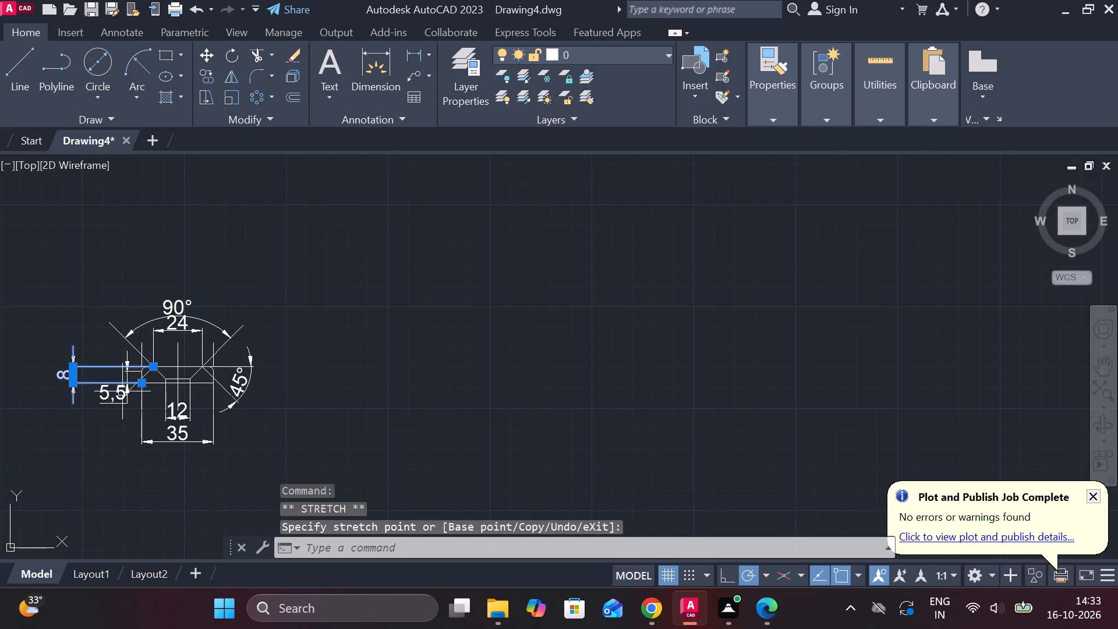
pyautogui.moveTo(375, 358); pyautogui.dragTo(362, 358)
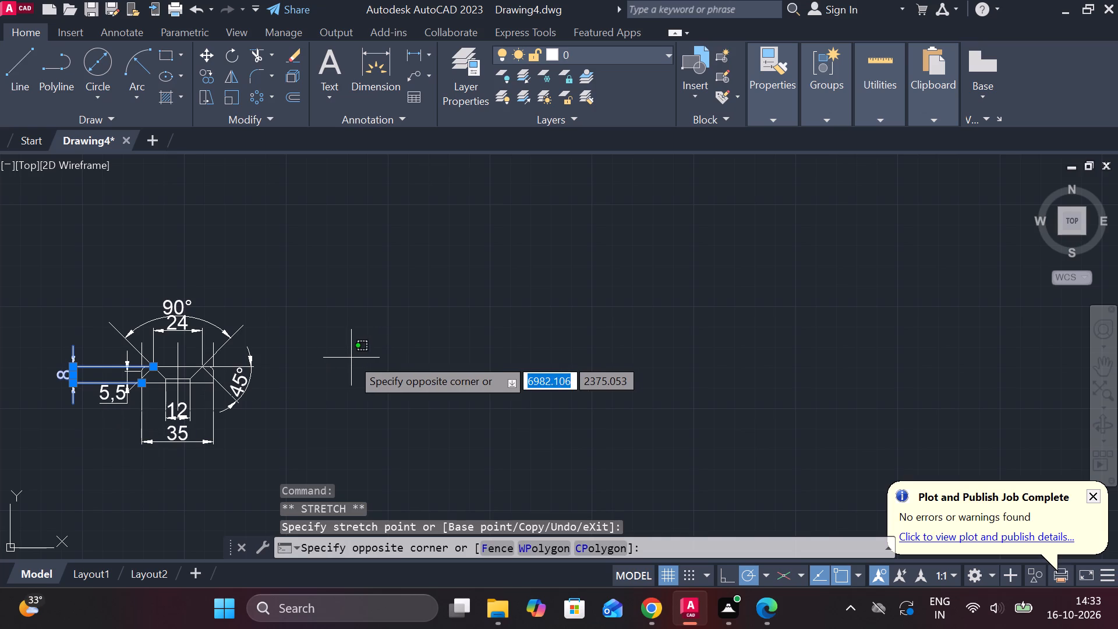
pyautogui.press('Escape')
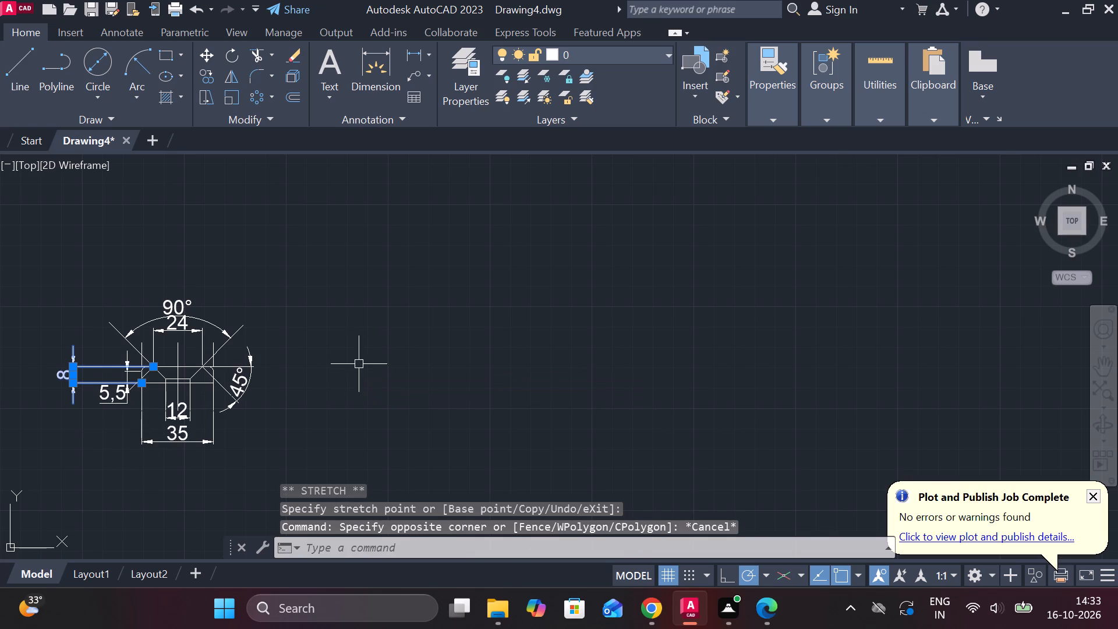
pyautogui.press('Escape')
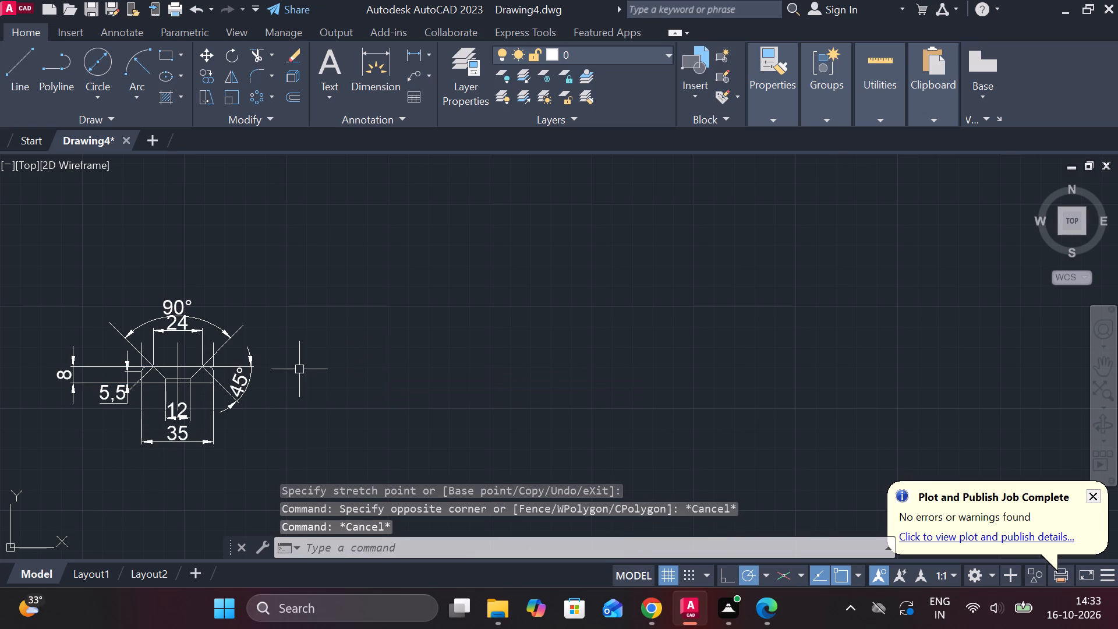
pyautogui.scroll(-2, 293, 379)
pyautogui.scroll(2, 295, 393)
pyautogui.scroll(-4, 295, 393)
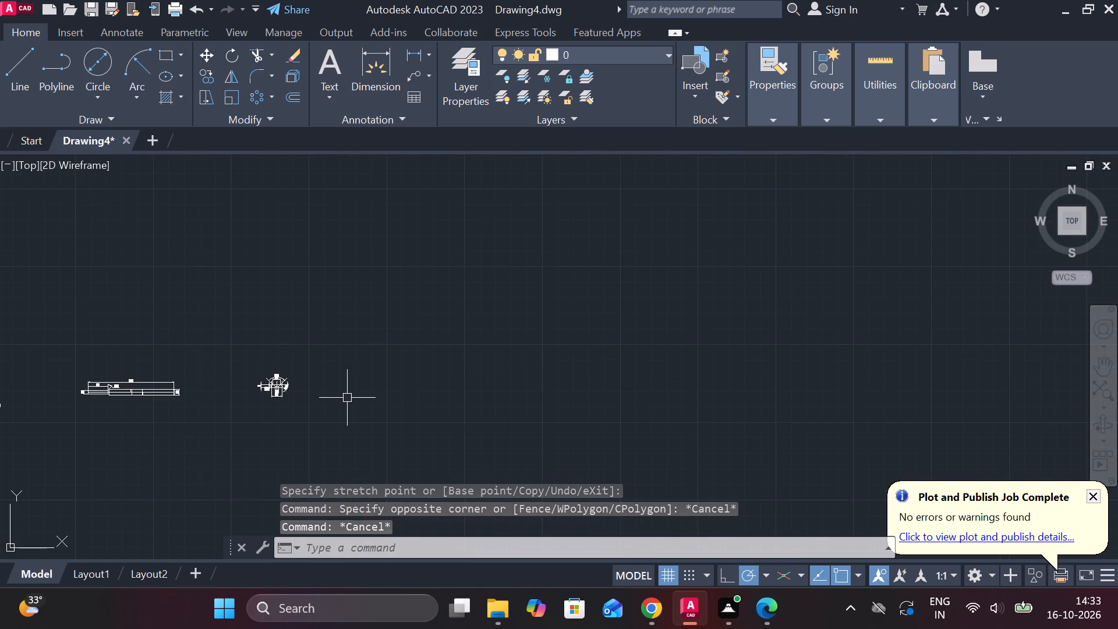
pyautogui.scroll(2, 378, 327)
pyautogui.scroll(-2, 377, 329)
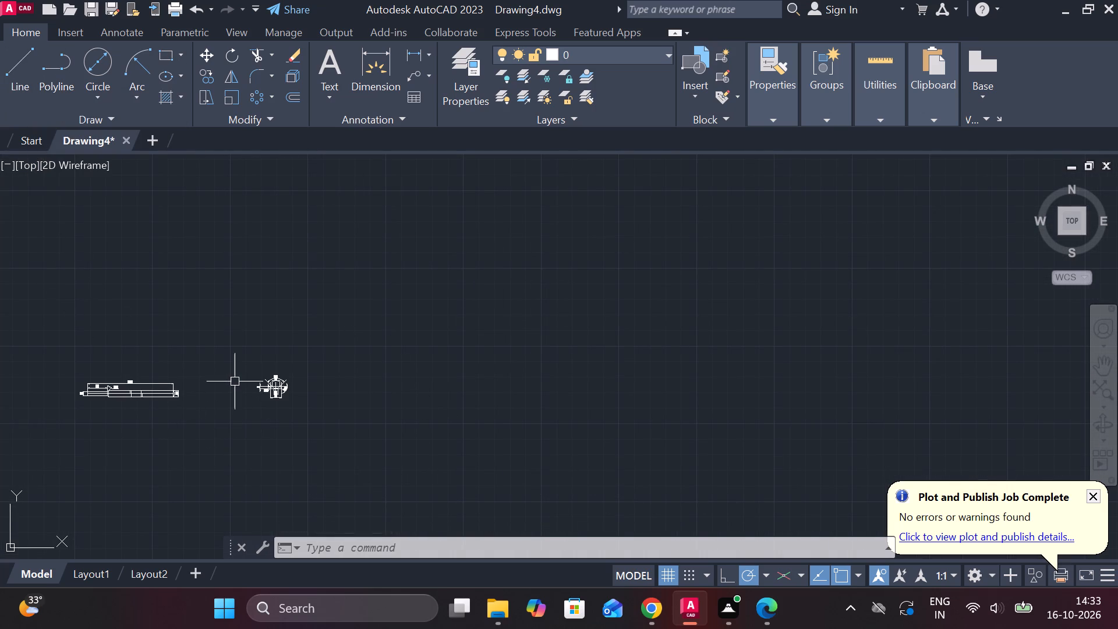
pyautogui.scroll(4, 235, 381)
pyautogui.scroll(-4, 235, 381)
# Draw a closed 190 by 65 rectangle from lines in the empty area beyond the existing views.
pyautogui.click(0, 63)
pyautogui.click(31, 72)
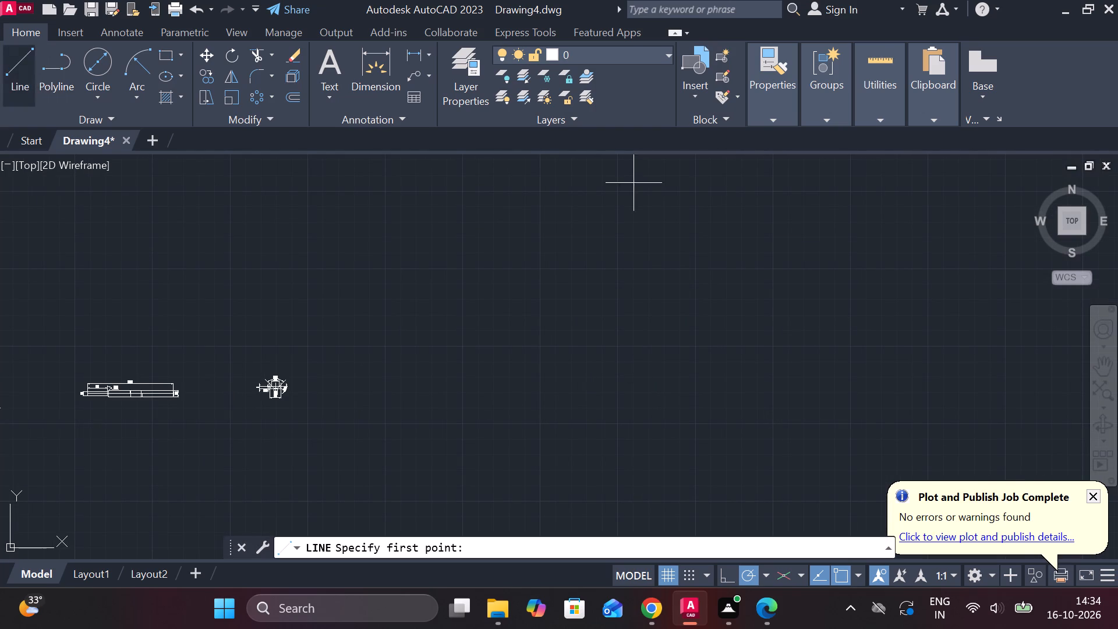
pyautogui.click(433, 282)
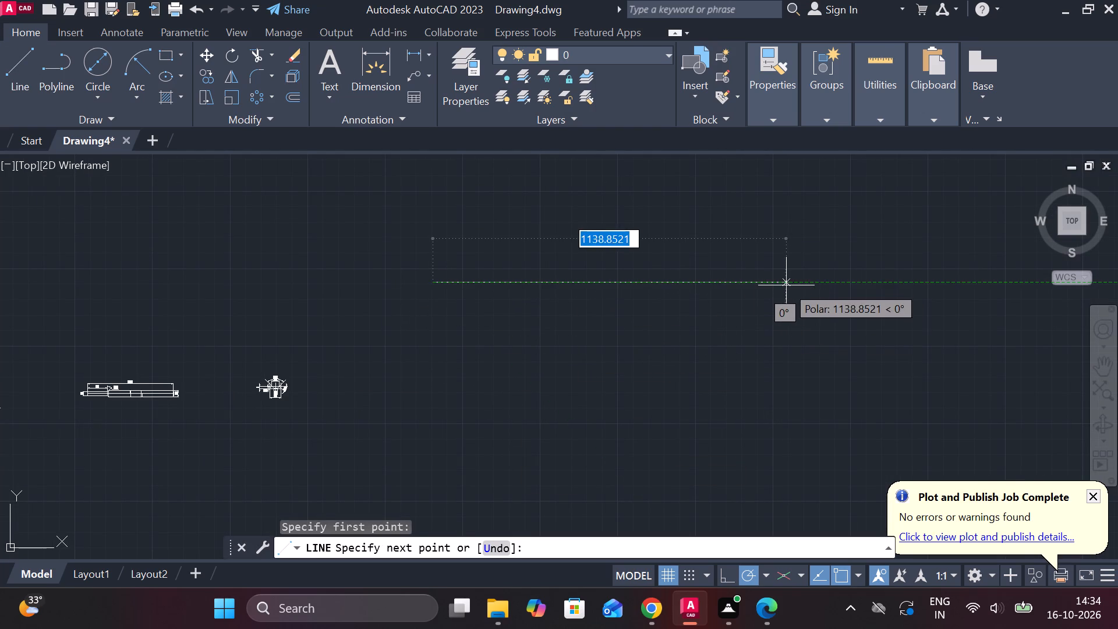
pyautogui.click(786, 285)
pyautogui.hotkey('ctrl', 'z')
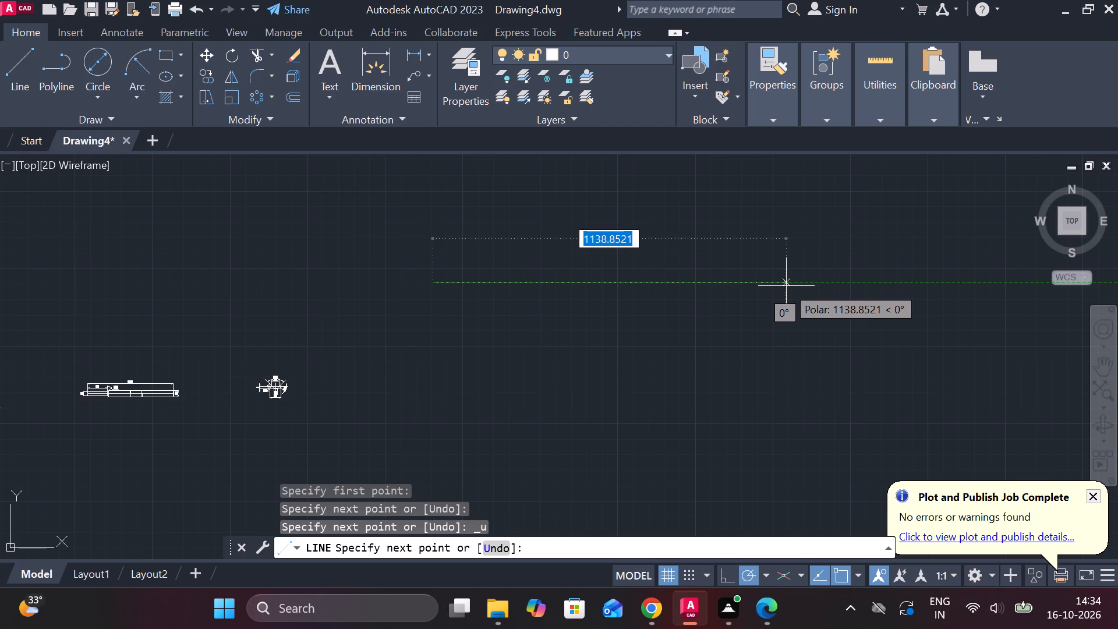
pyautogui.write('190')
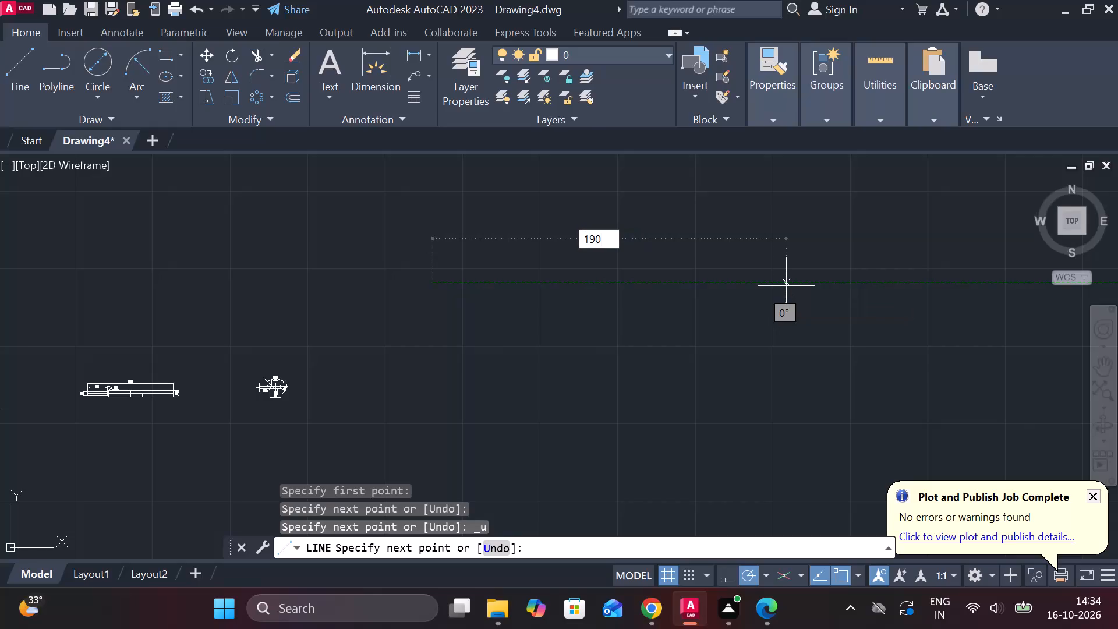
pyautogui.press('Return')
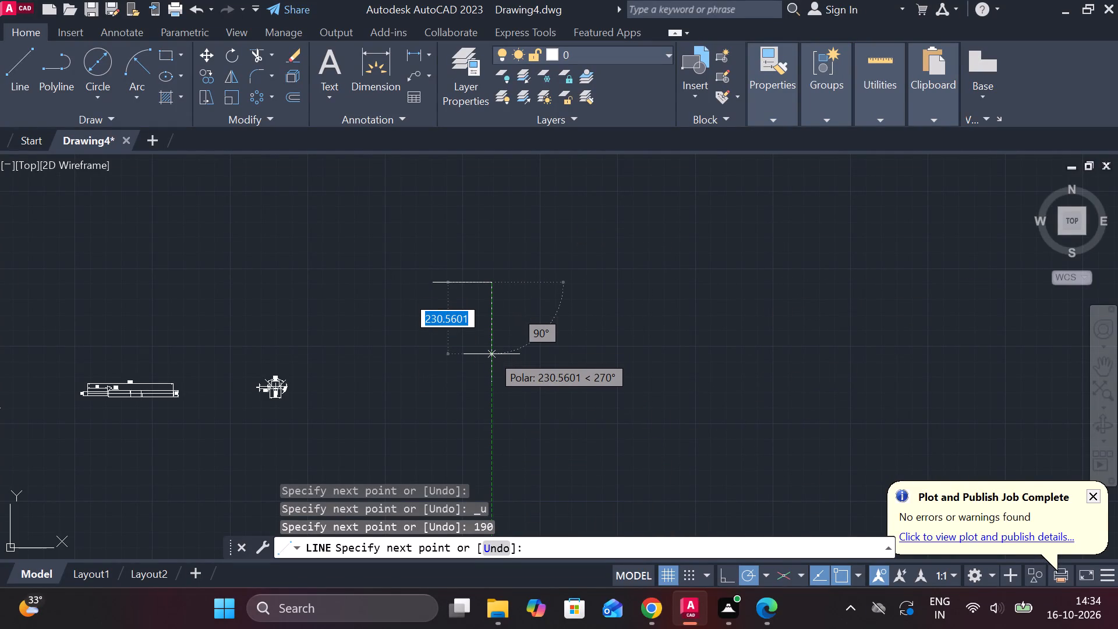
pyautogui.write('65')
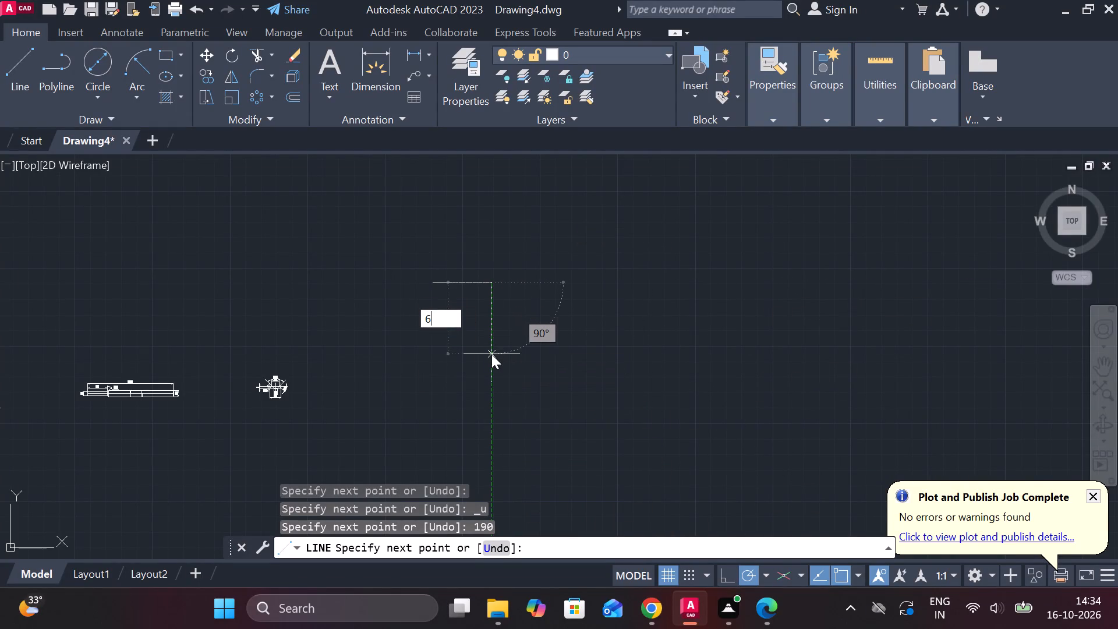
pyautogui.press('Return')
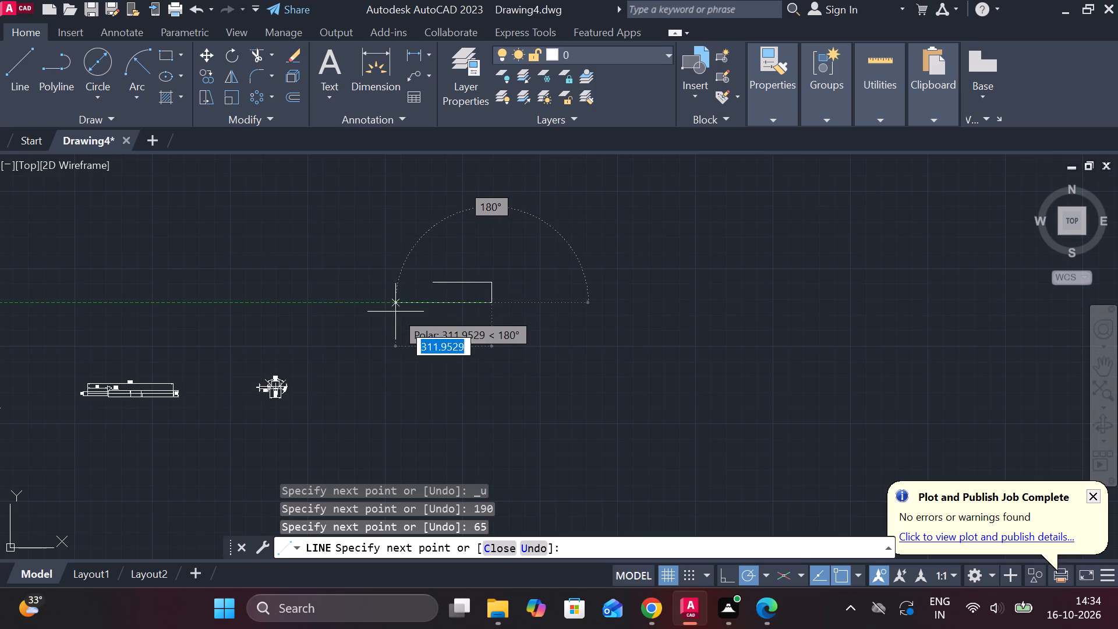
pyautogui.write('190')
pyautogui.press('Return')
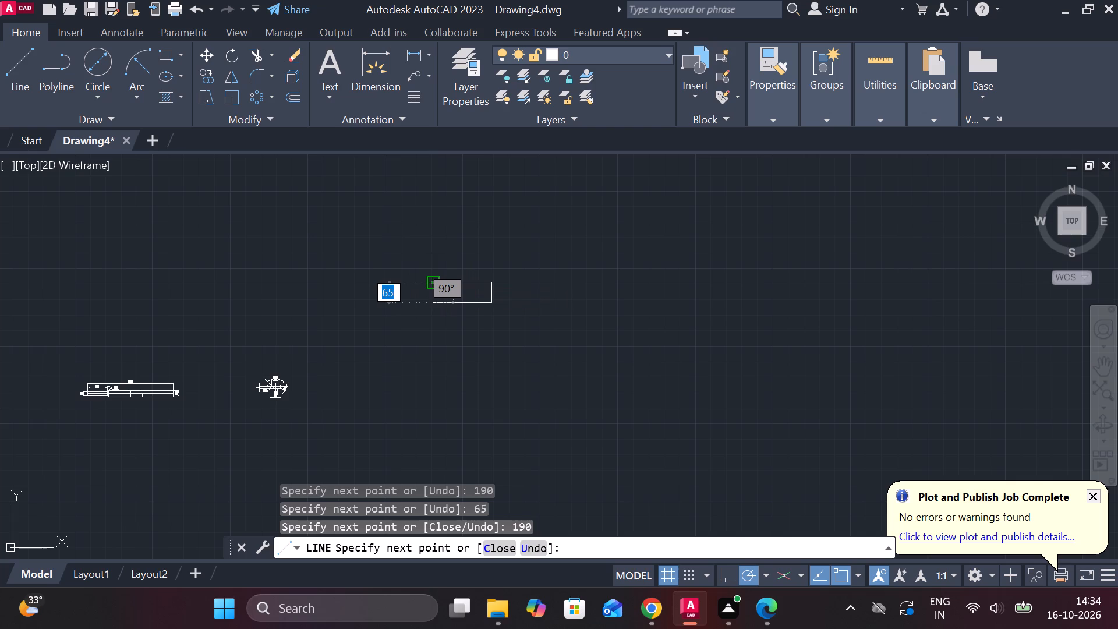
pyautogui.write('65')
pyautogui.press('Return')
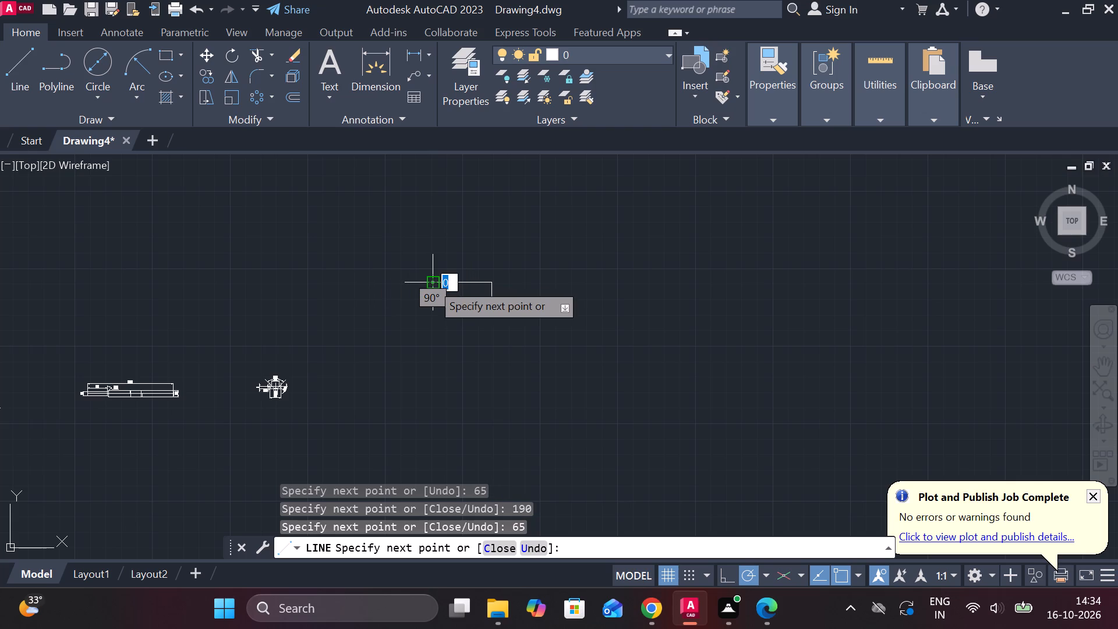
pyautogui.press('Escape')
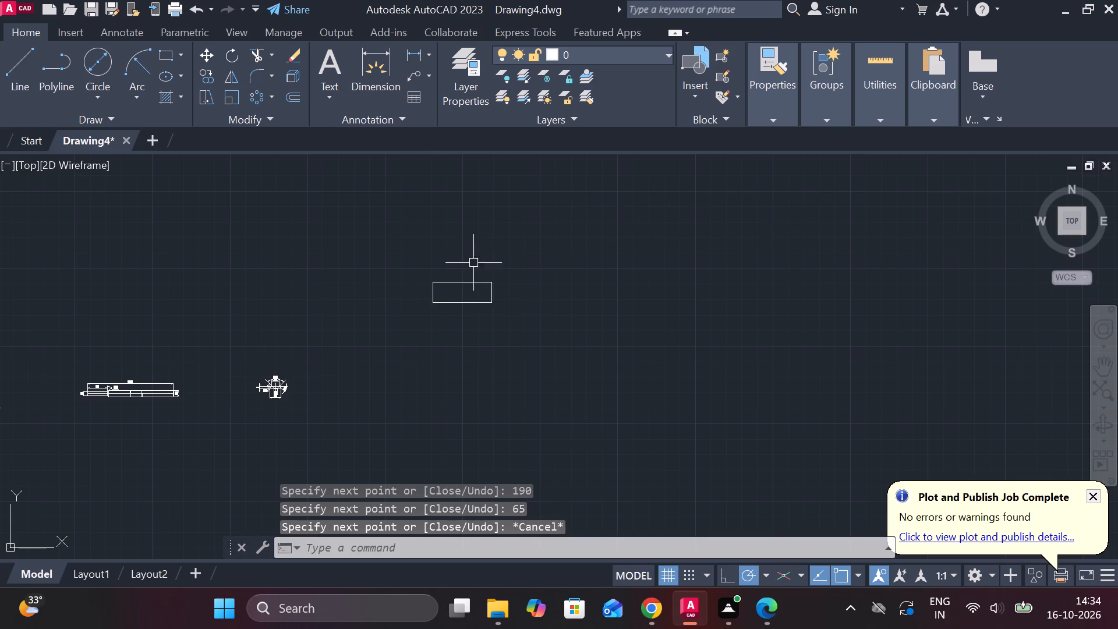
# Copy the rectangle's bottom edge straight upward at a distance of 20.
pyautogui.scroll(4, 466, 271)
pyautogui.scroll(-2, 466, 271)
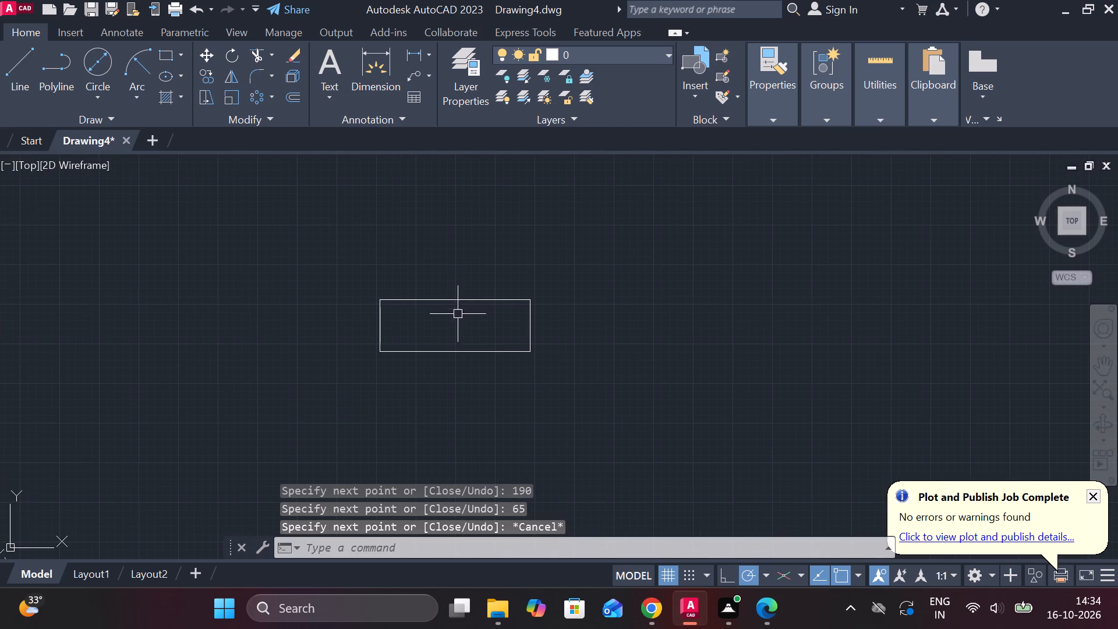
pyautogui.scroll(3, 458, 314)
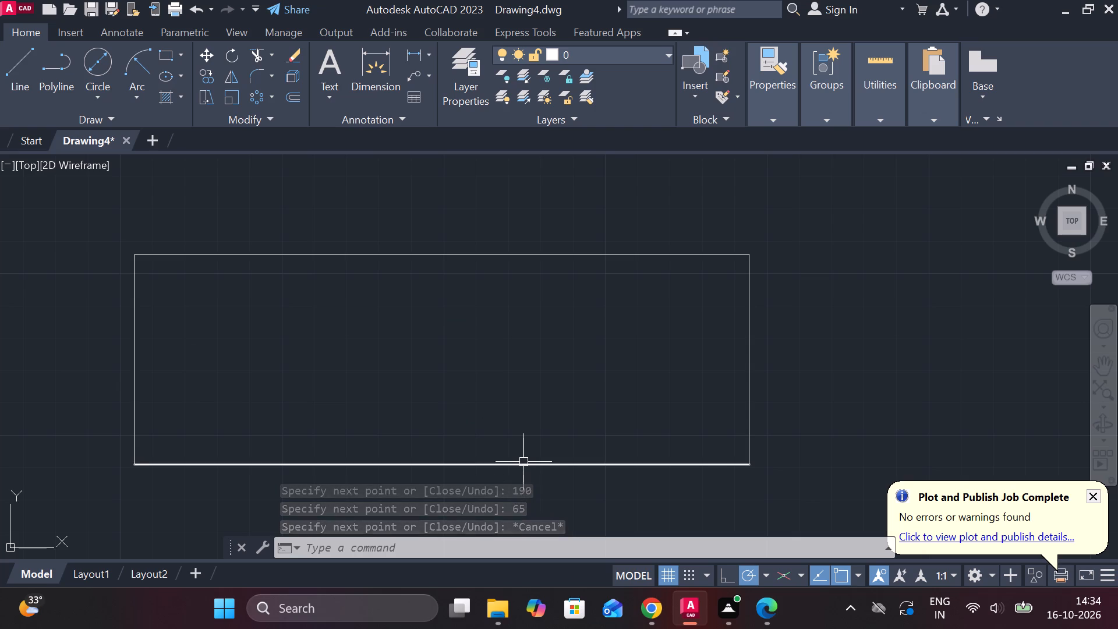
pyautogui.click(523, 462)
pyautogui.click(207, 82)
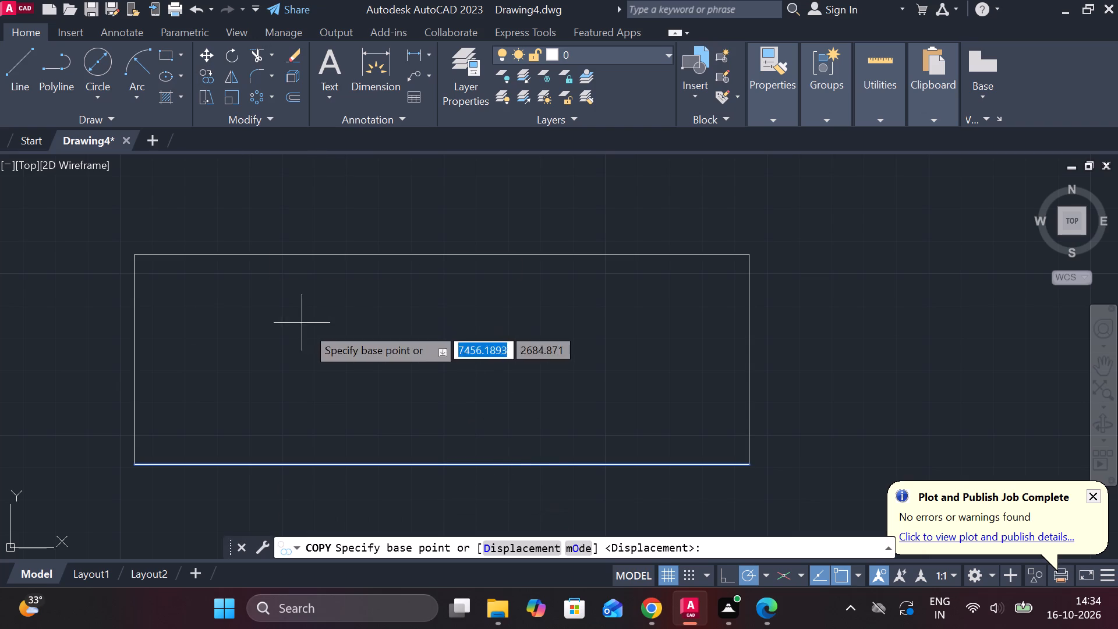
pyautogui.click(445, 465)
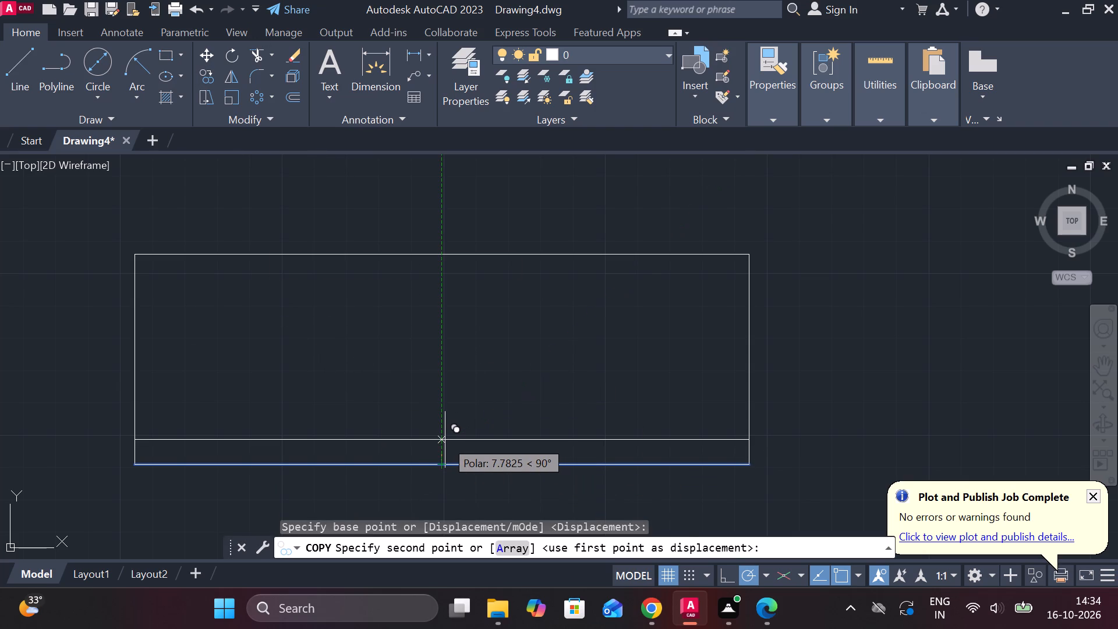
pyautogui.write('20')
pyautogui.press('\\')
pyautogui.press('Return')
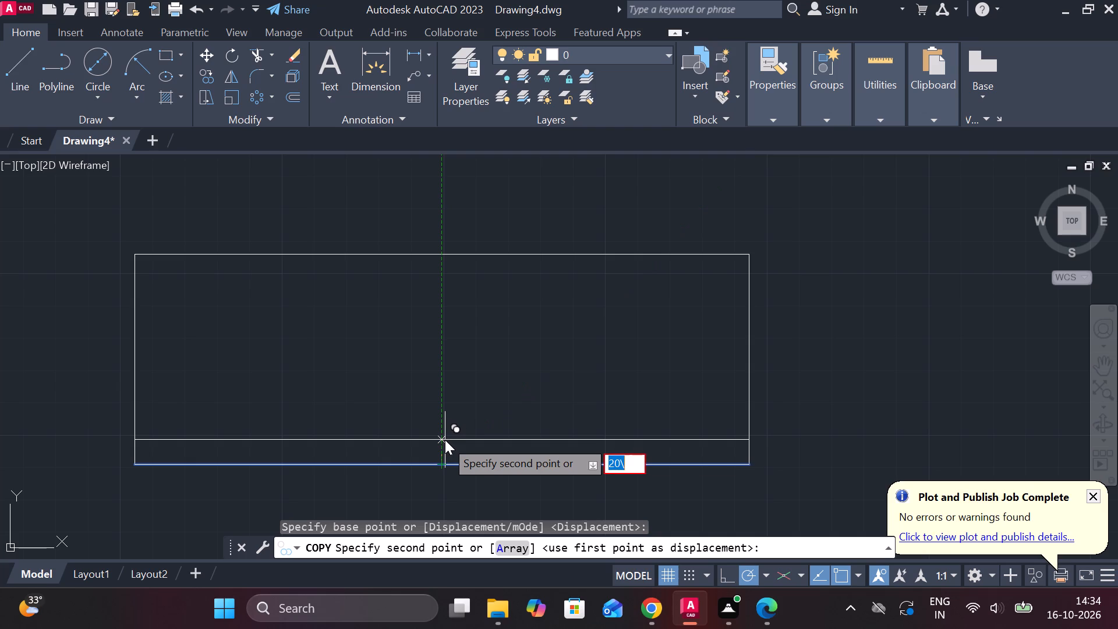
pyautogui.press('BackSpace')
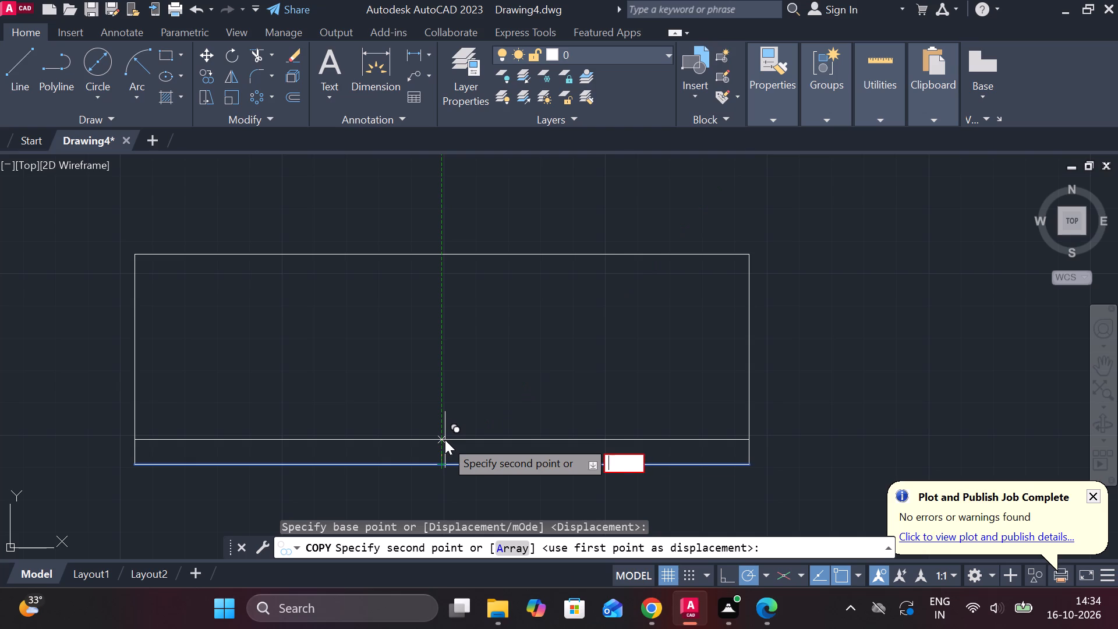
pyautogui.write('20')
pyautogui.press('Return')
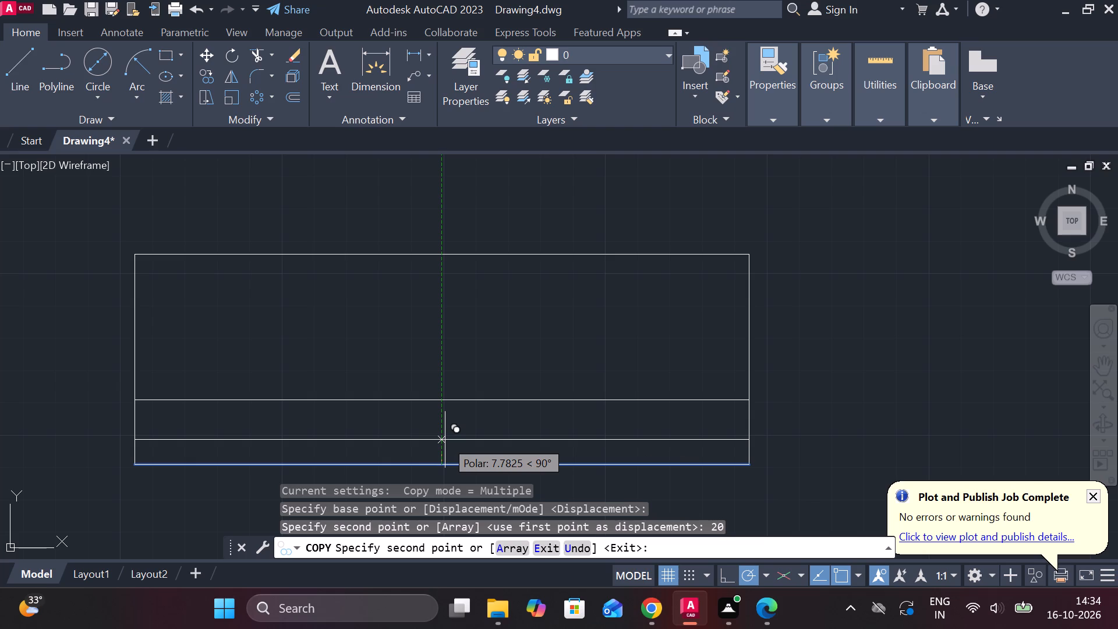
pyautogui.hotkey('ctrl', 'z')
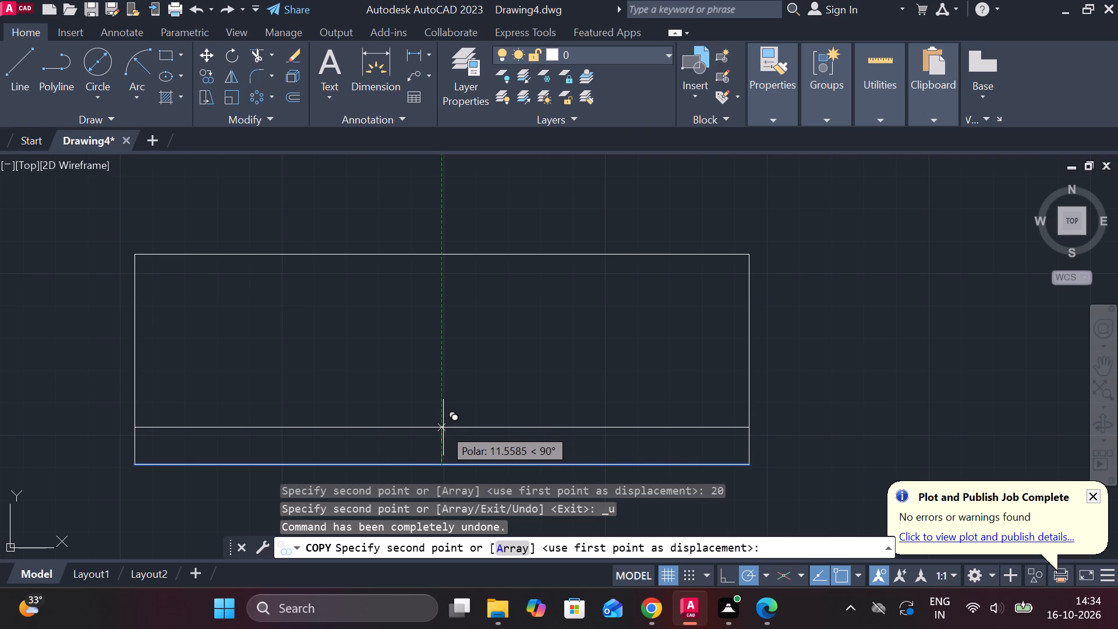
pyautogui.write('20')
pyautogui.press('Return')
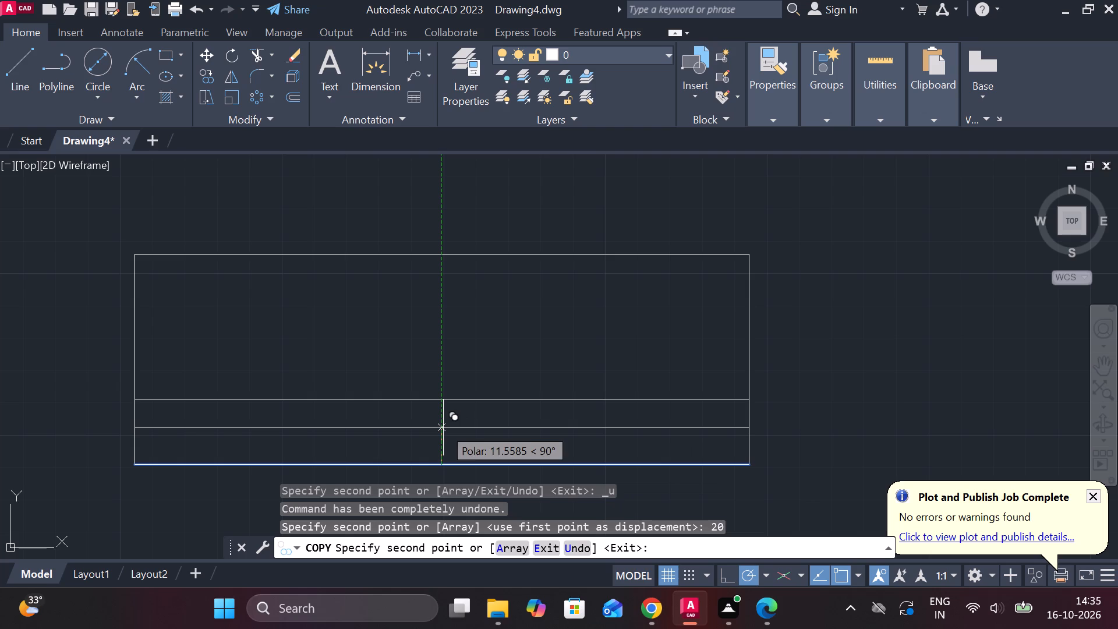
# Place further copies of the bottom edge at 27, 34, 41, 48 and 55 above the original.
pyautogui.press('2')
pyautogui.press('7')
pyautogui.press('Return')
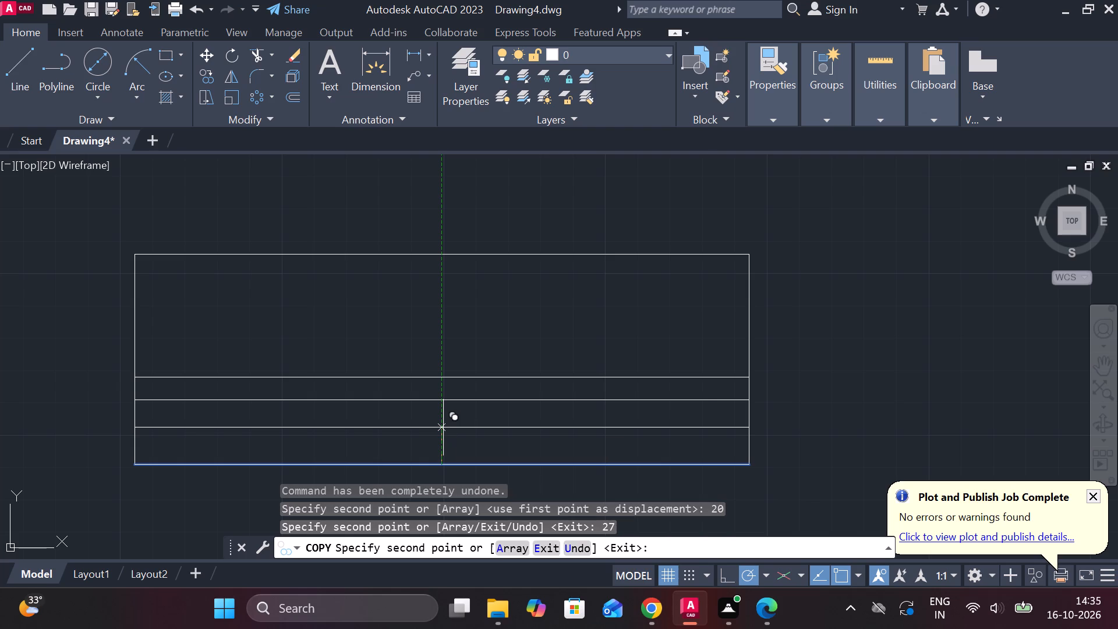
pyautogui.write('34')
pyautogui.press('Return')
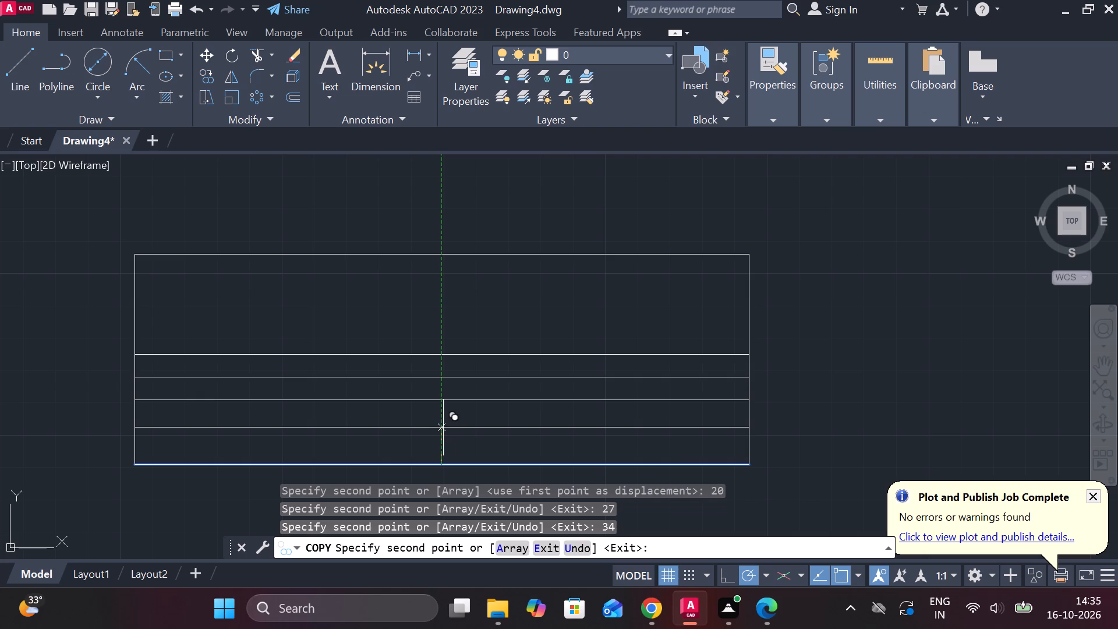
pyautogui.write('41')
pyautogui.press('Return')
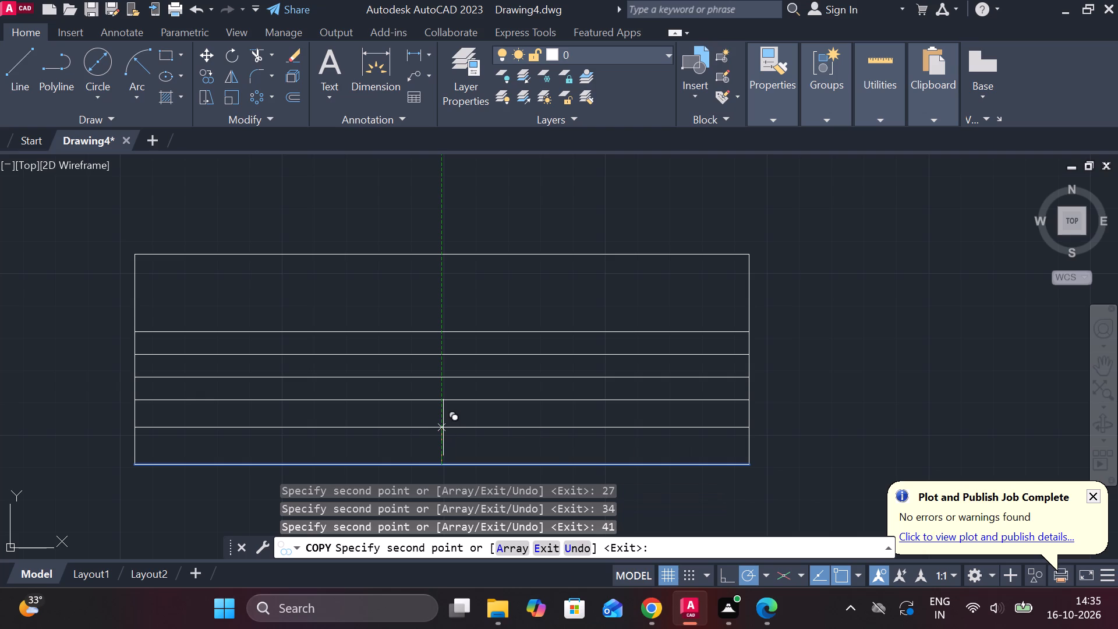
pyautogui.press('4')
pyautogui.press('8')
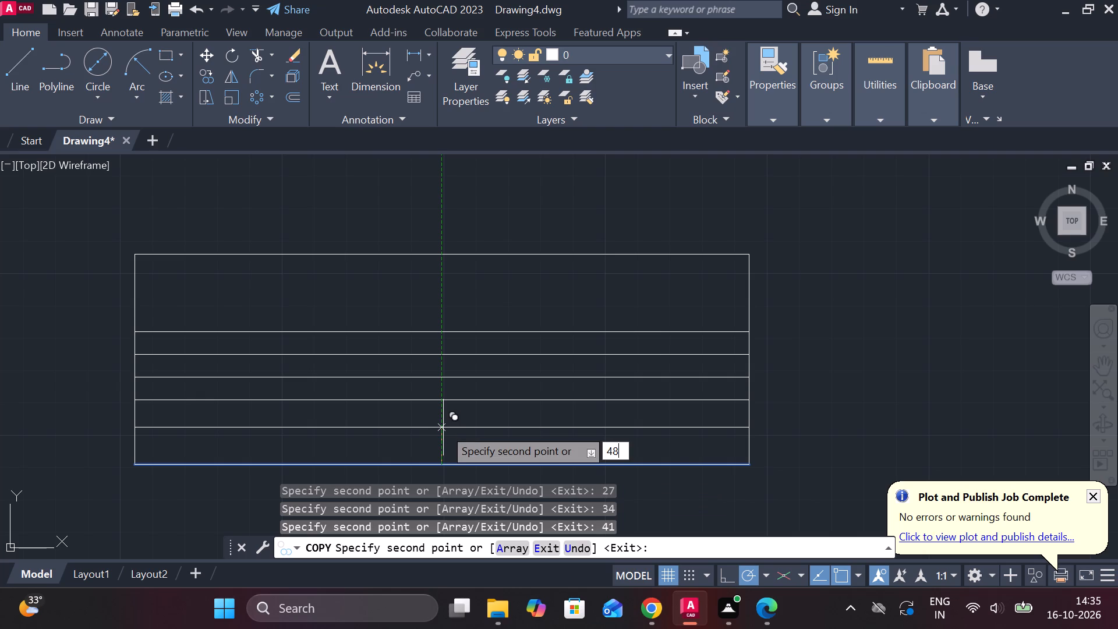
pyautogui.press('Return')
pyautogui.write('55')
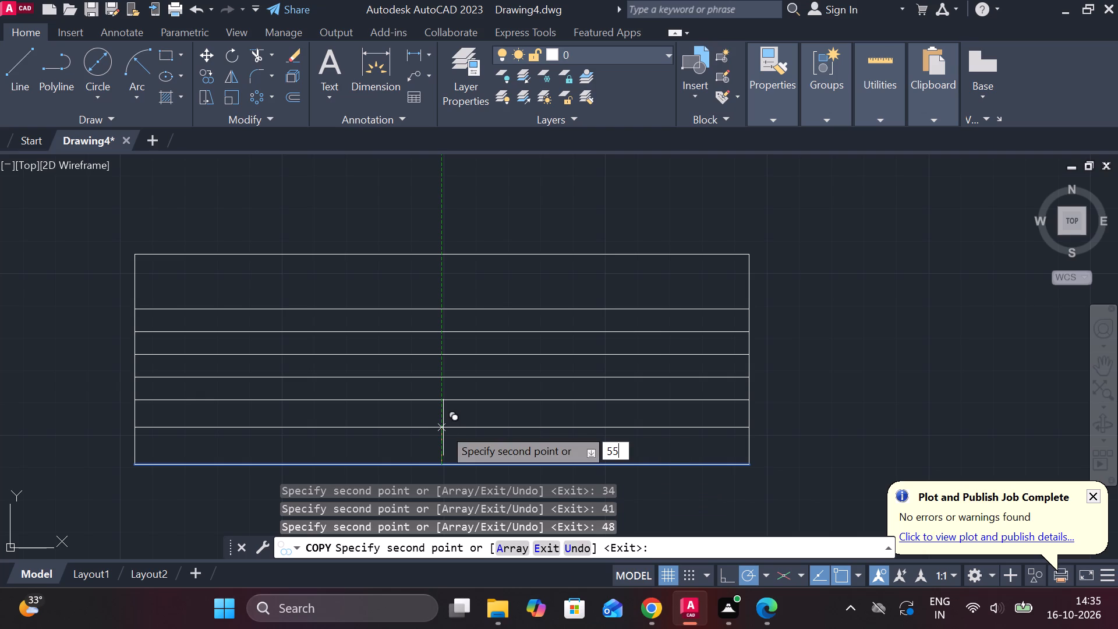
pyautogui.press('Return')
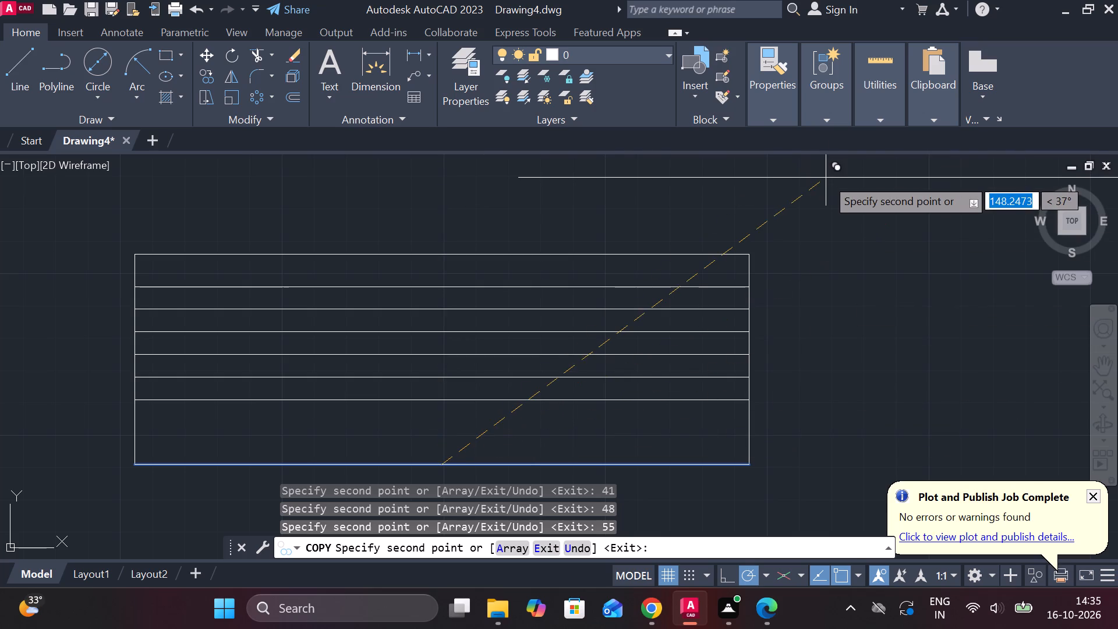
pyautogui.press('Escape')
# Copy the rectangle's right edge inward at distances of 25, 50 and 75.
pyautogui.click(747, 427)
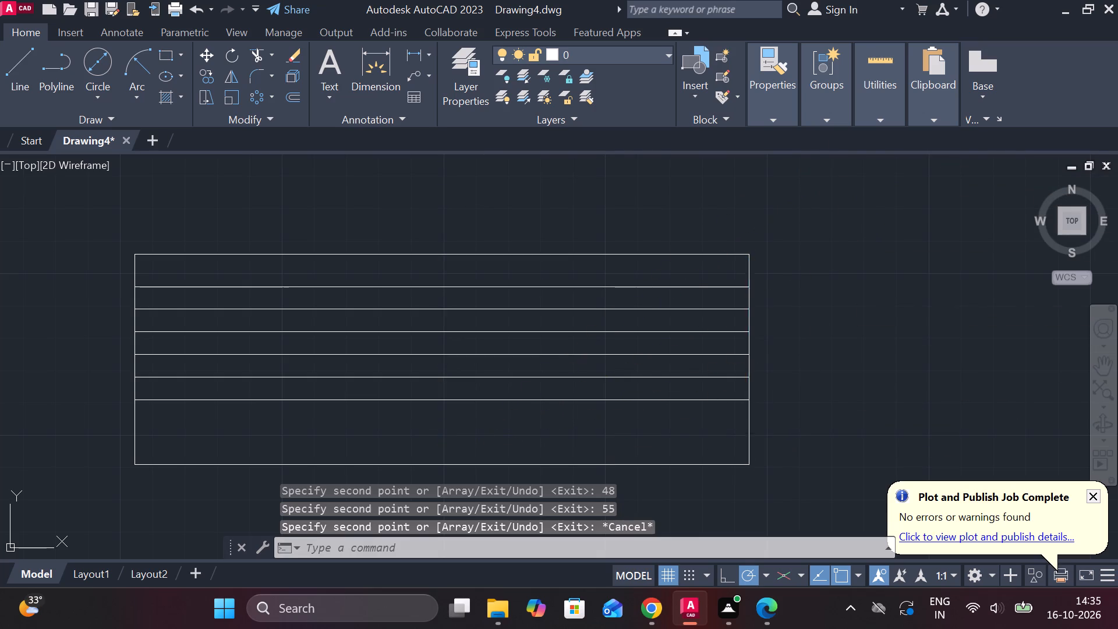
pyautogui.click(207, 77)
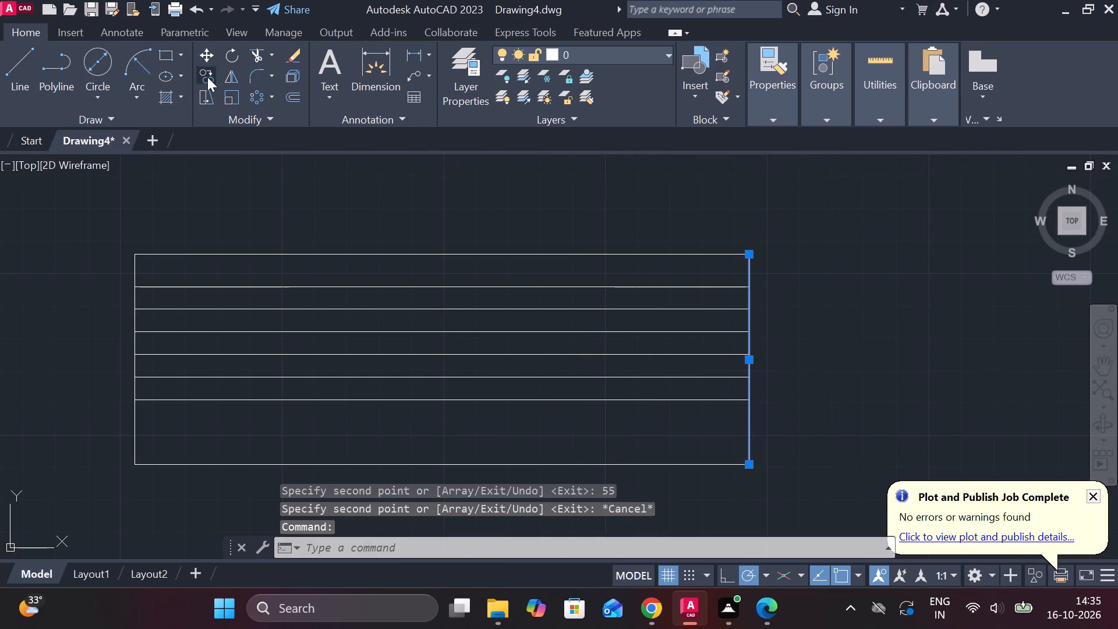
pyautogui.click(749, 357)
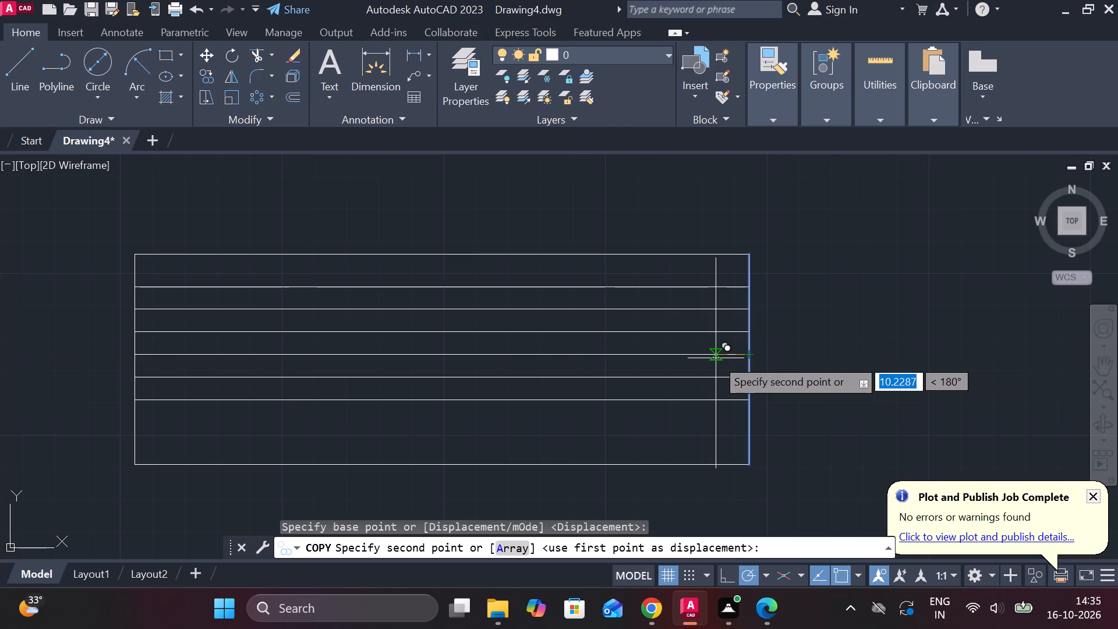
pyautogui.write('25')
pyautogui.press('Return')
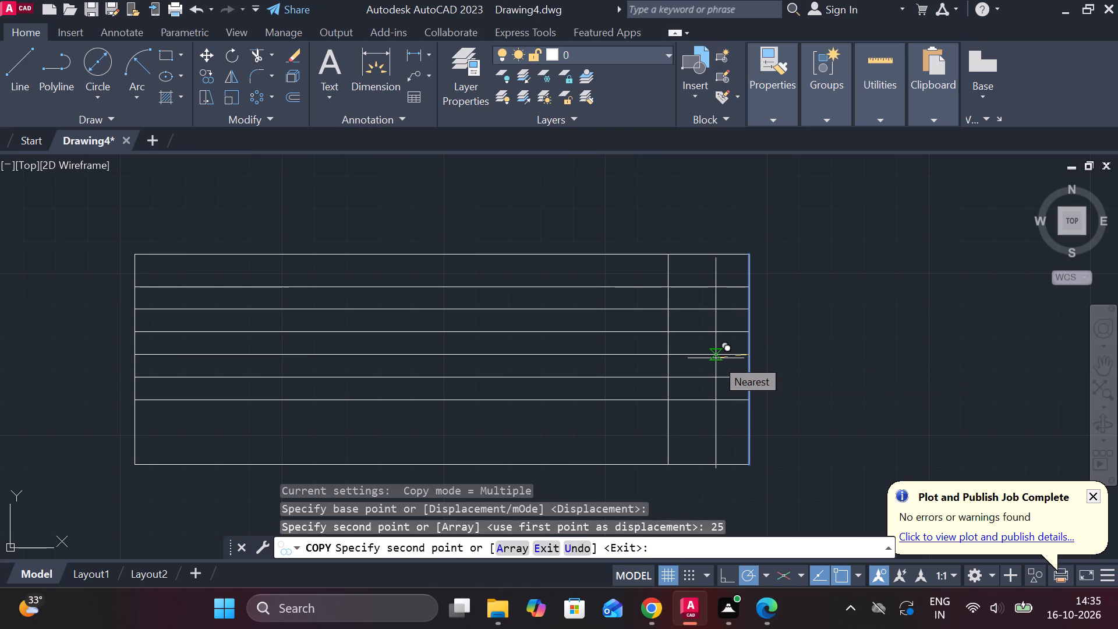
pyautogui.write('50')
pyautogui.press('Return')
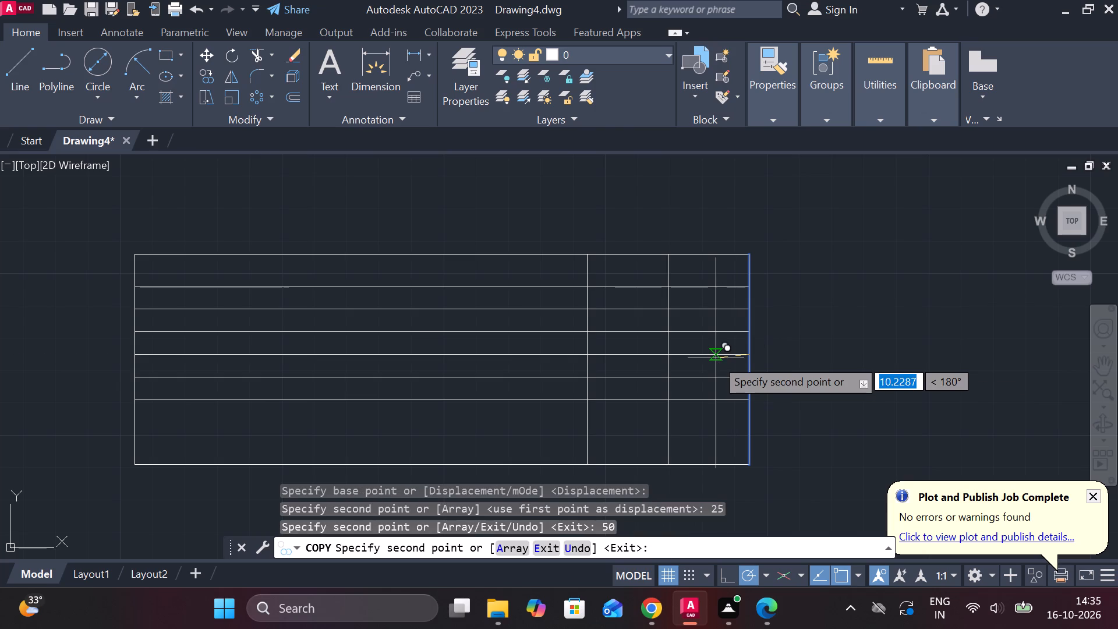
pyautogui.write('75')
pyautogui.press('Return')
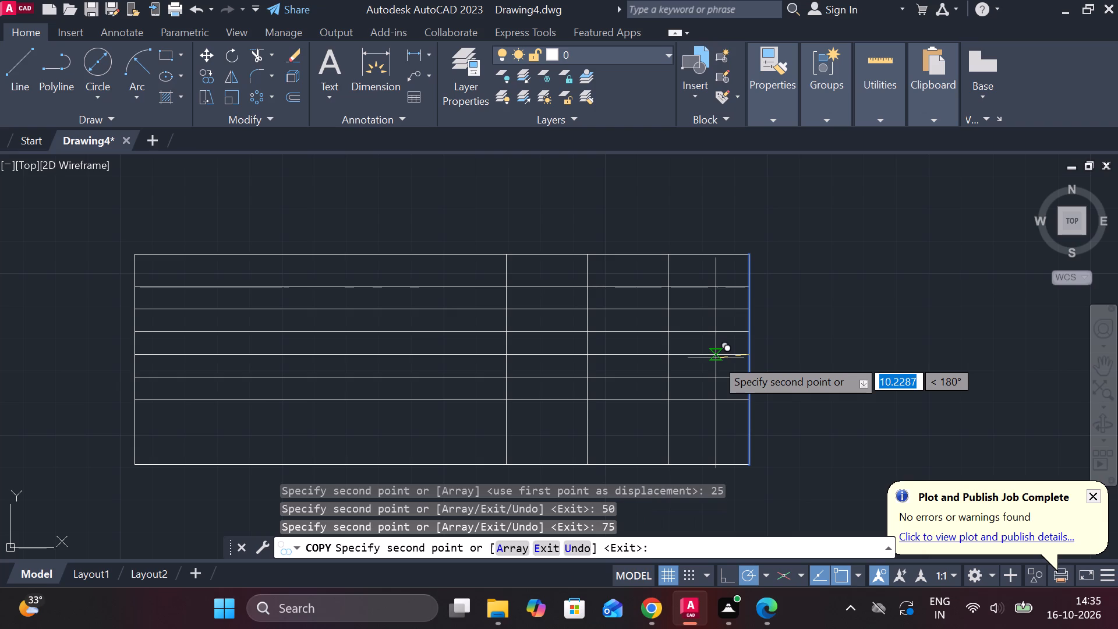
pyautogui.press('Escape')
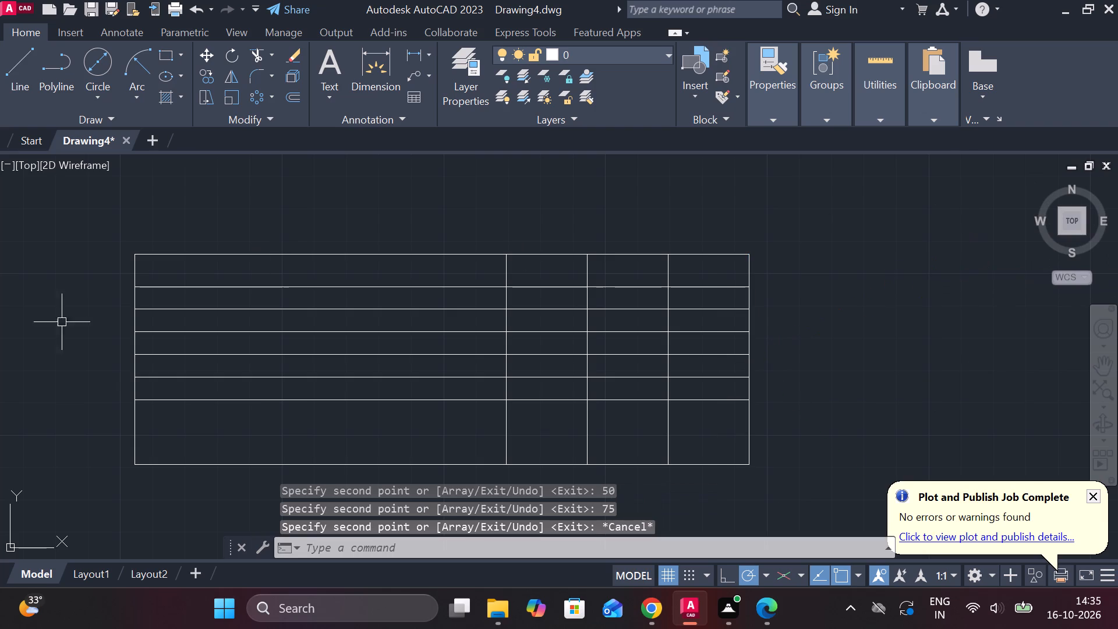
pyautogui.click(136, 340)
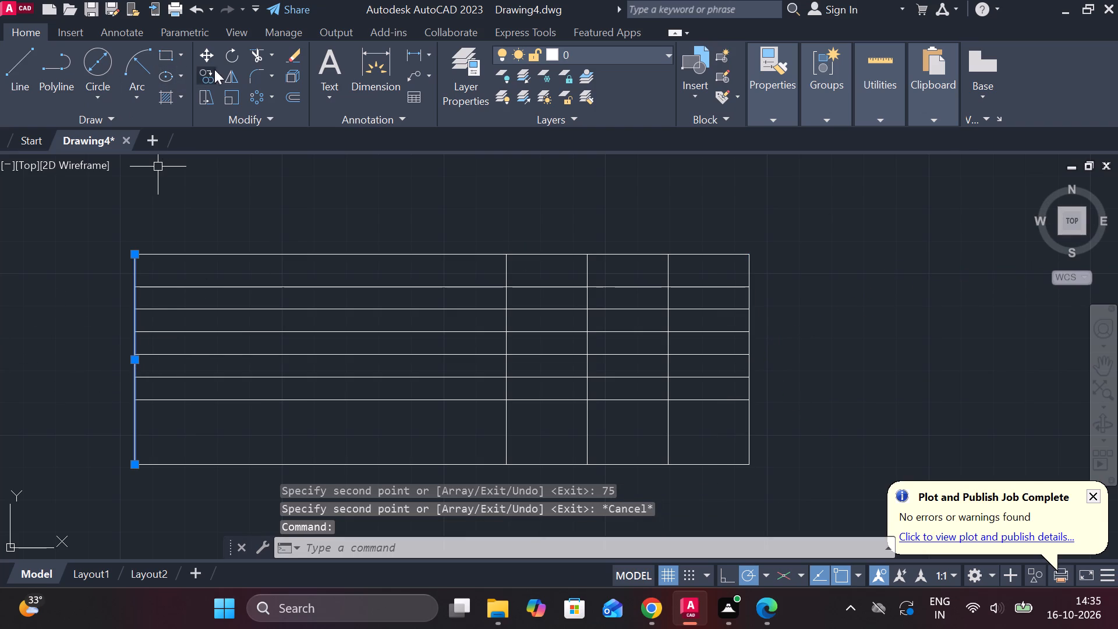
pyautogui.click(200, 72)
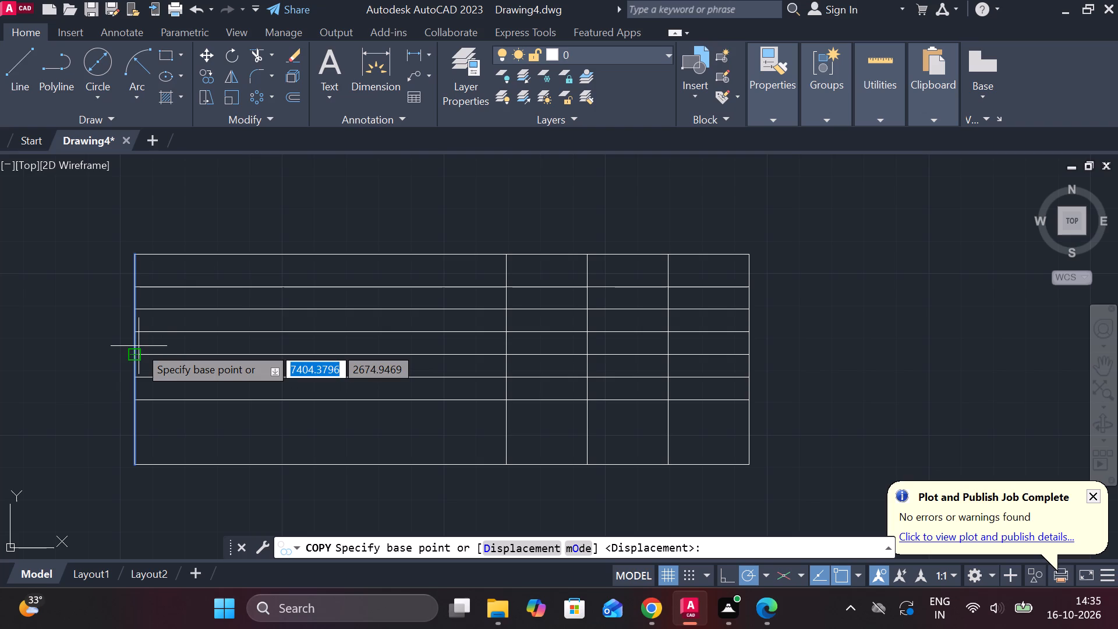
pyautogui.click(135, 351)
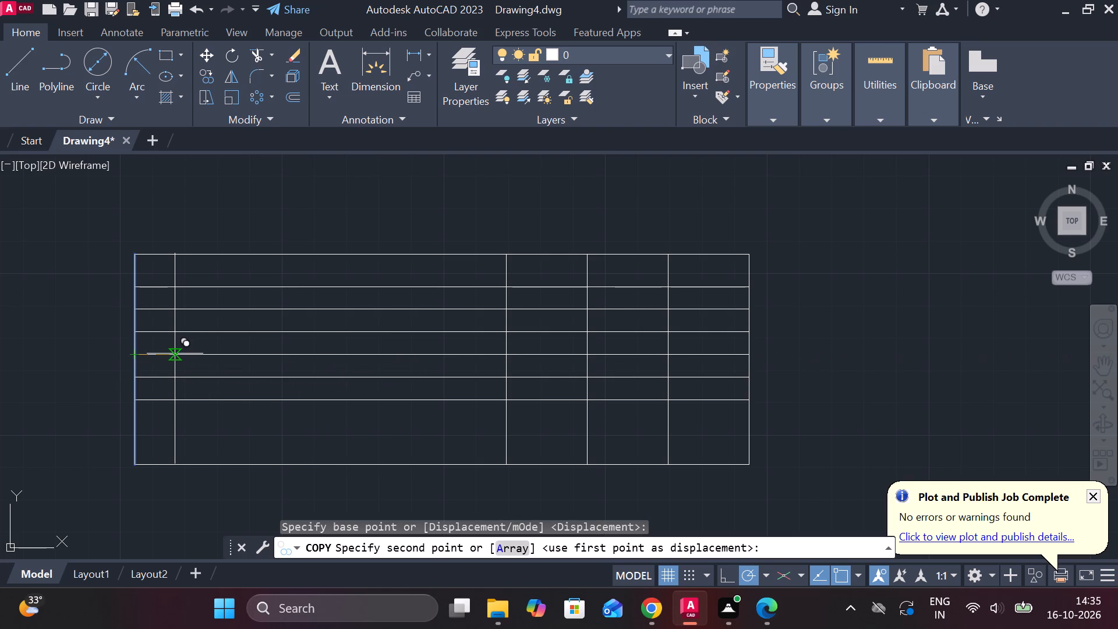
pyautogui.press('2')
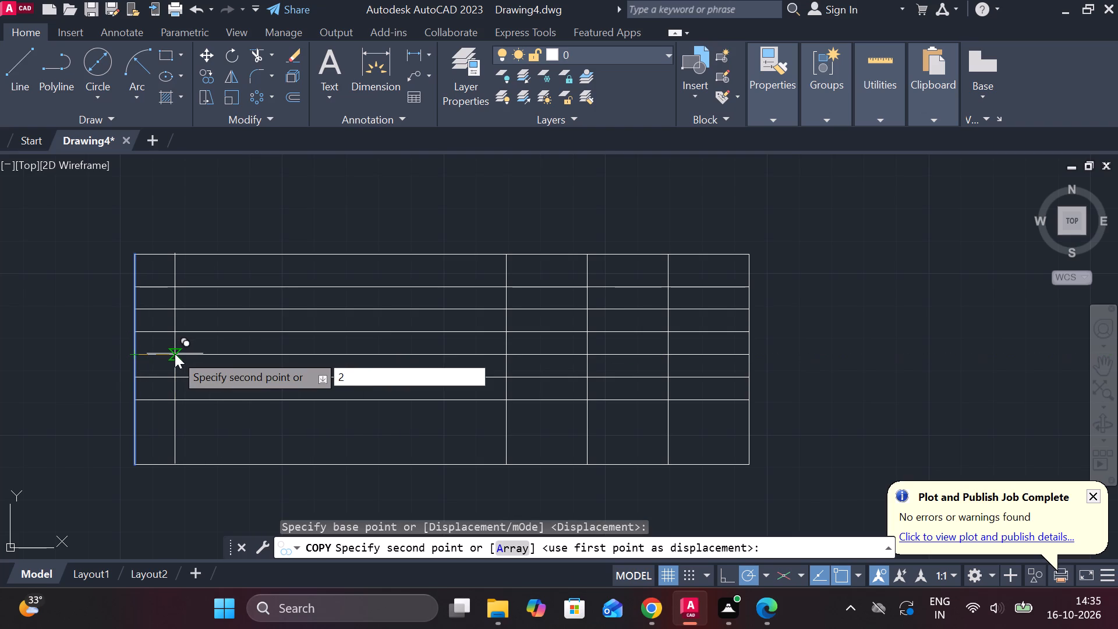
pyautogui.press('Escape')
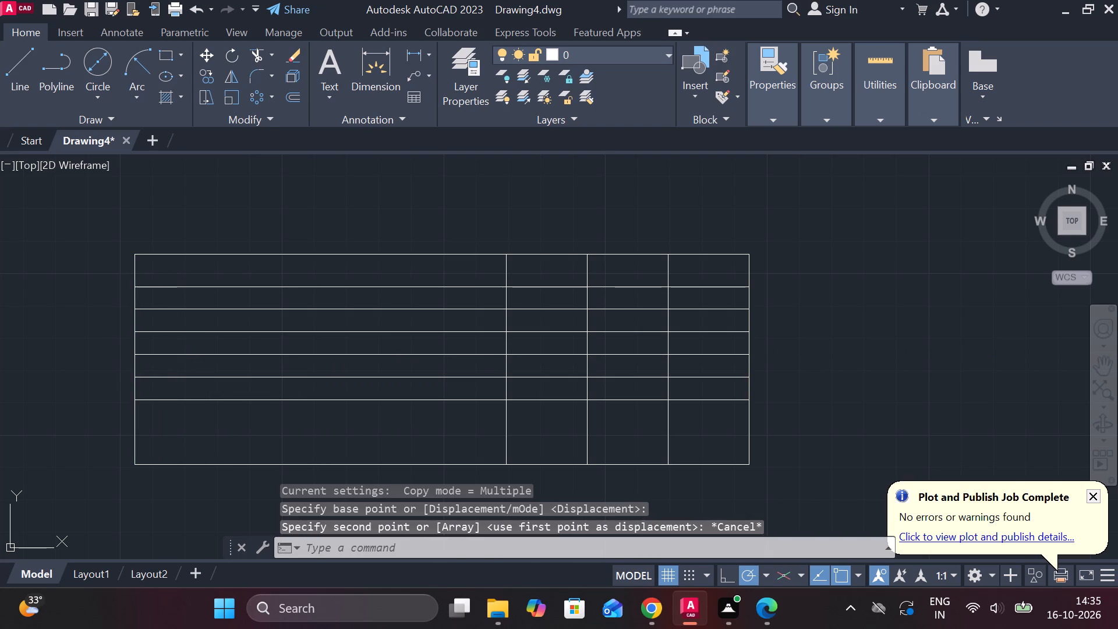
# Copy the rectangle's left edge inward at a distance of 25.
pyautogui.click(135, 342)
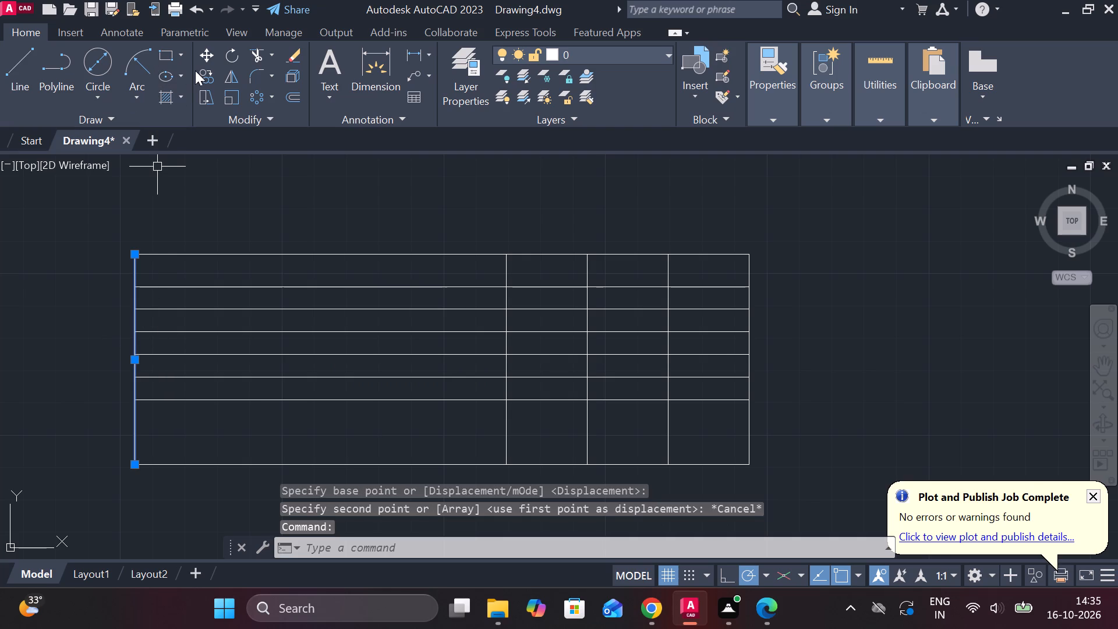
pyautogui.click(206, 73)
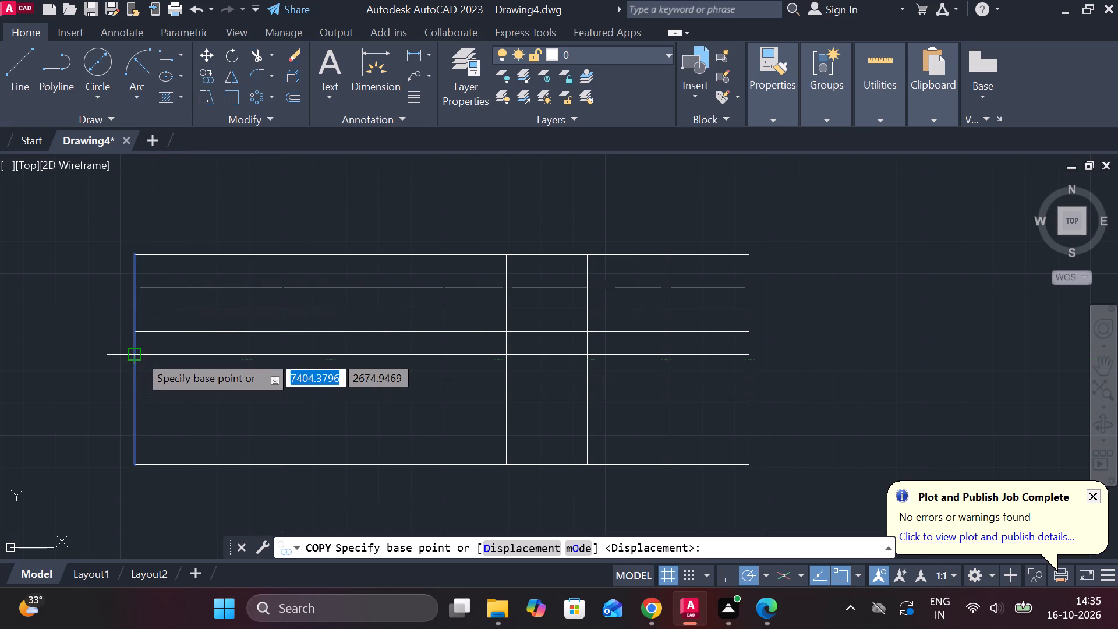
pyautogui.click(135, 349)
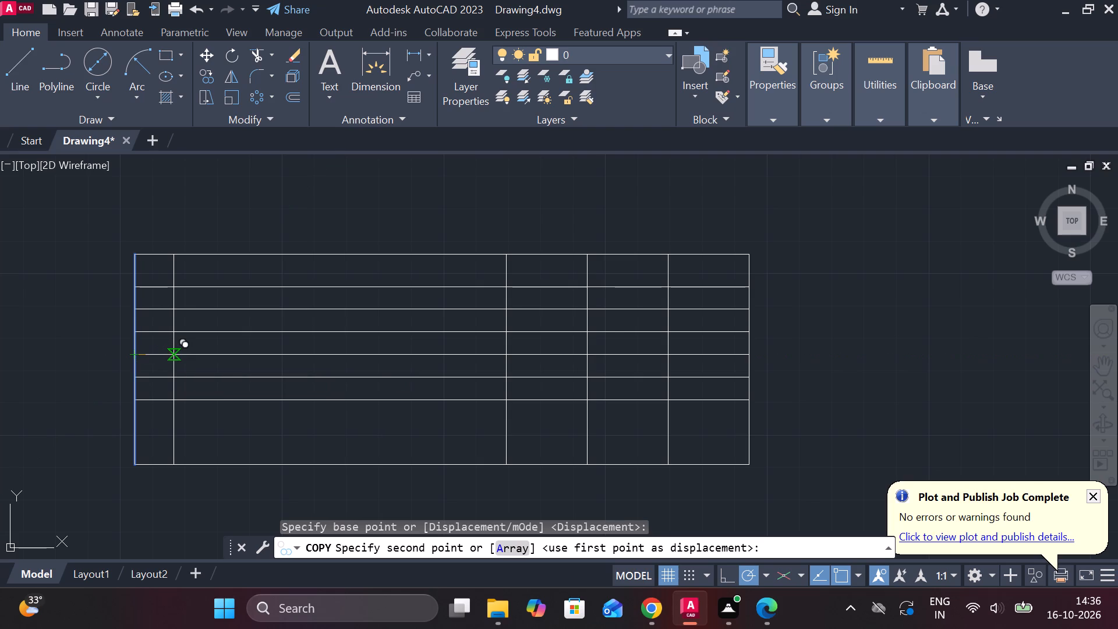
pyautogui.write('25')
pyautogui.press('Return')
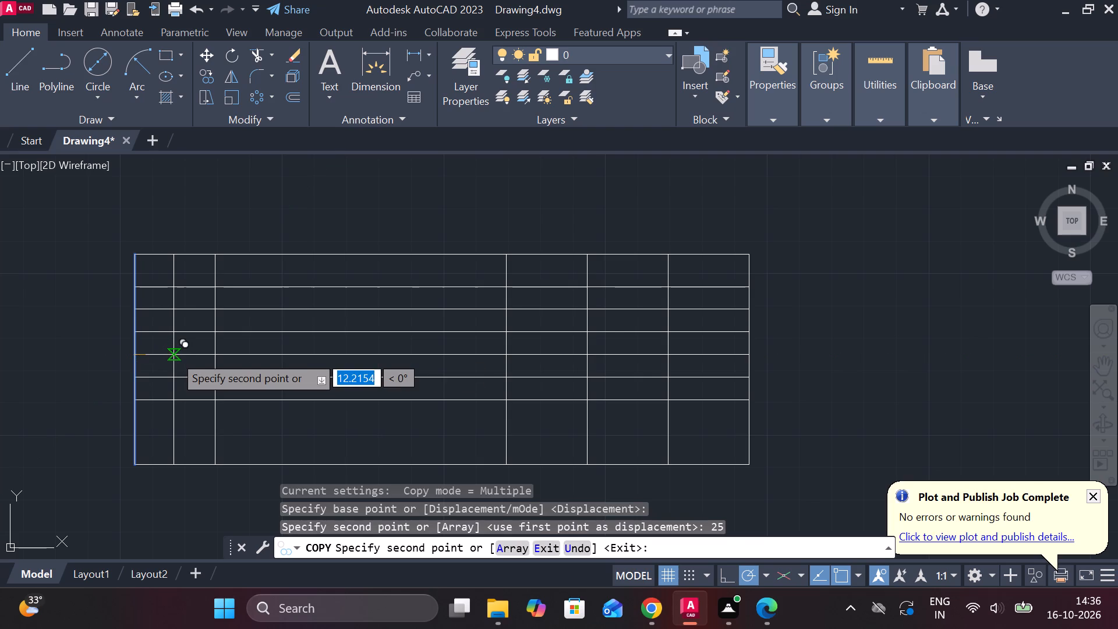
pyautogui.press('Escape')
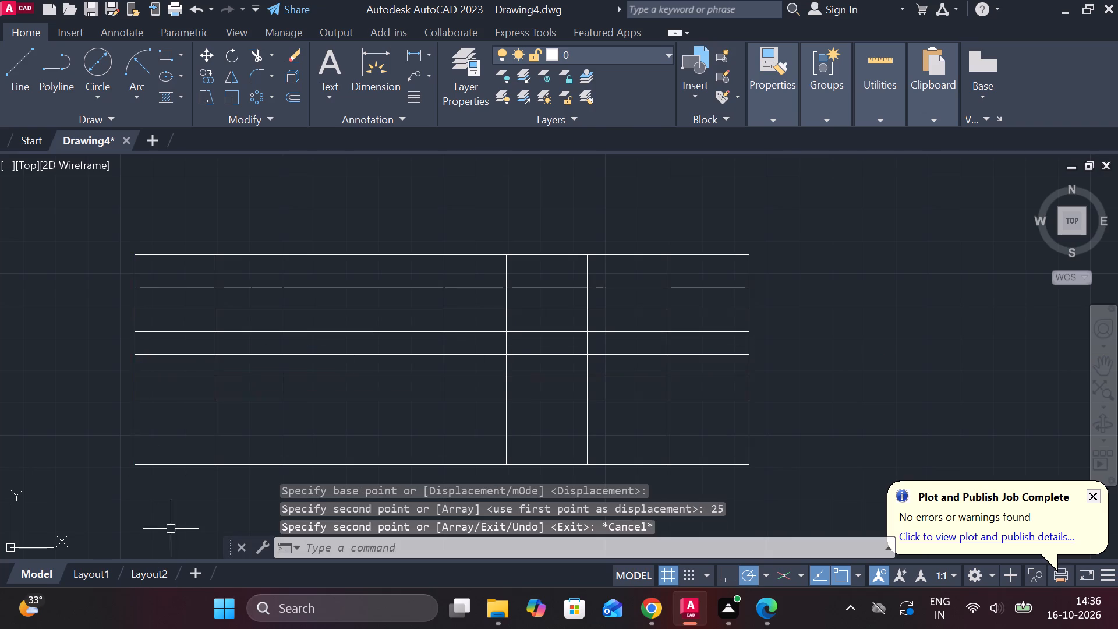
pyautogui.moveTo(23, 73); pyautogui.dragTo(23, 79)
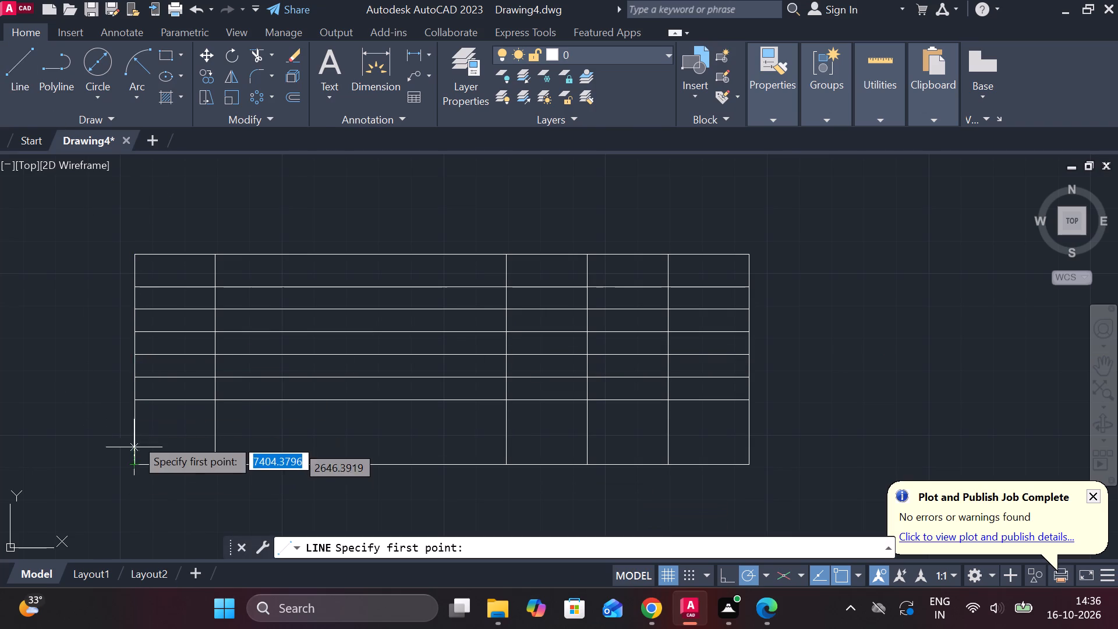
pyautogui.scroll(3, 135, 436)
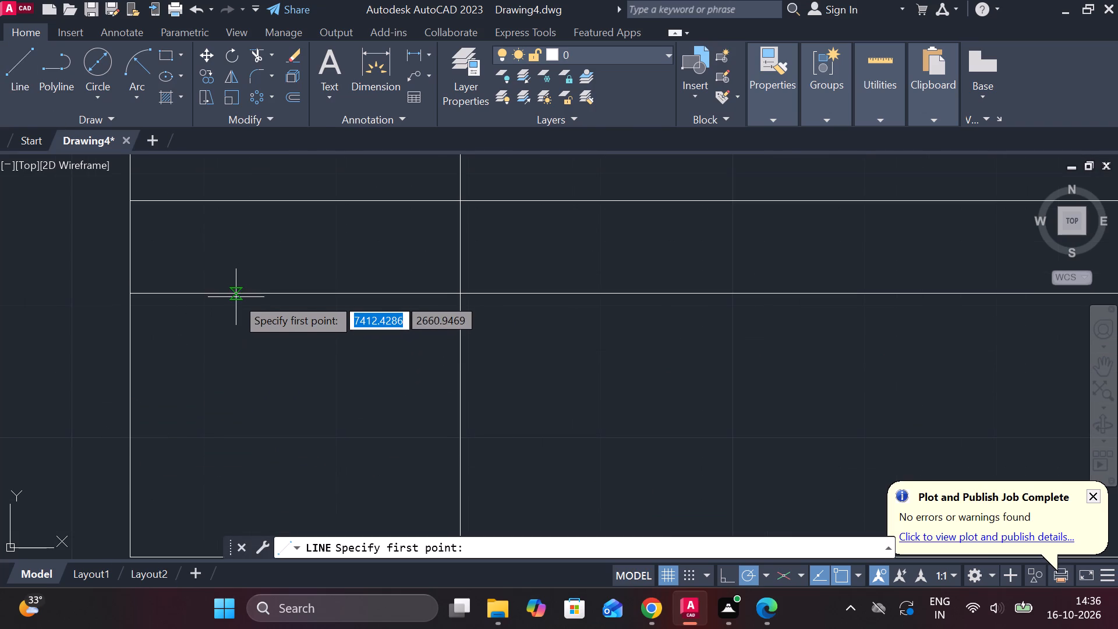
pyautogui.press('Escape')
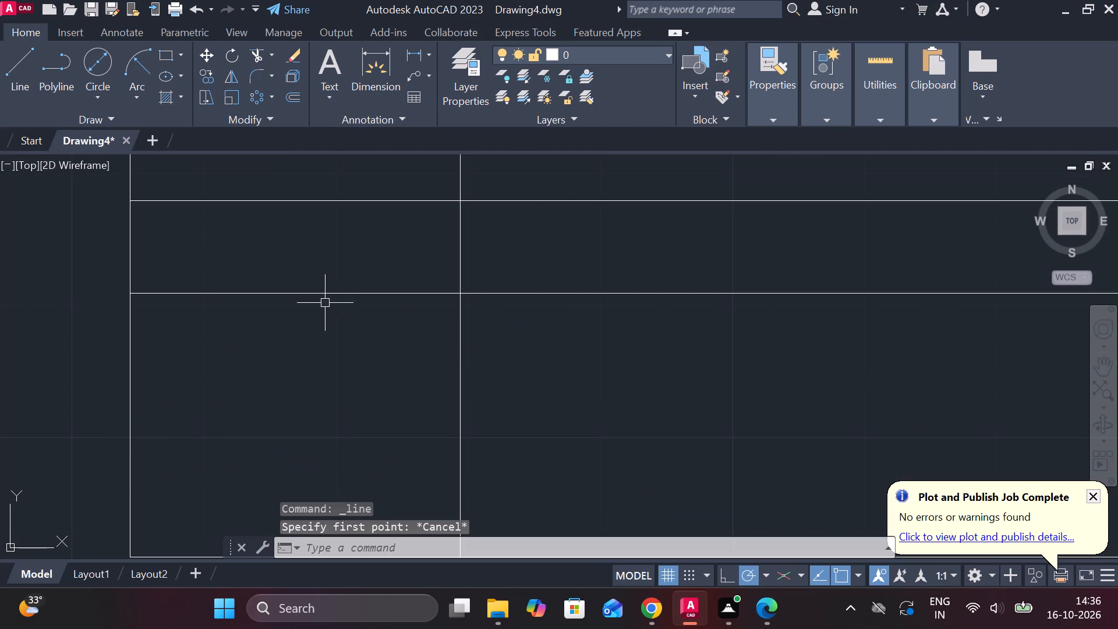
# Copy the lowest horizontal division line straight downward at distances of 10 and 15.
pyautogui.click(328, 294)
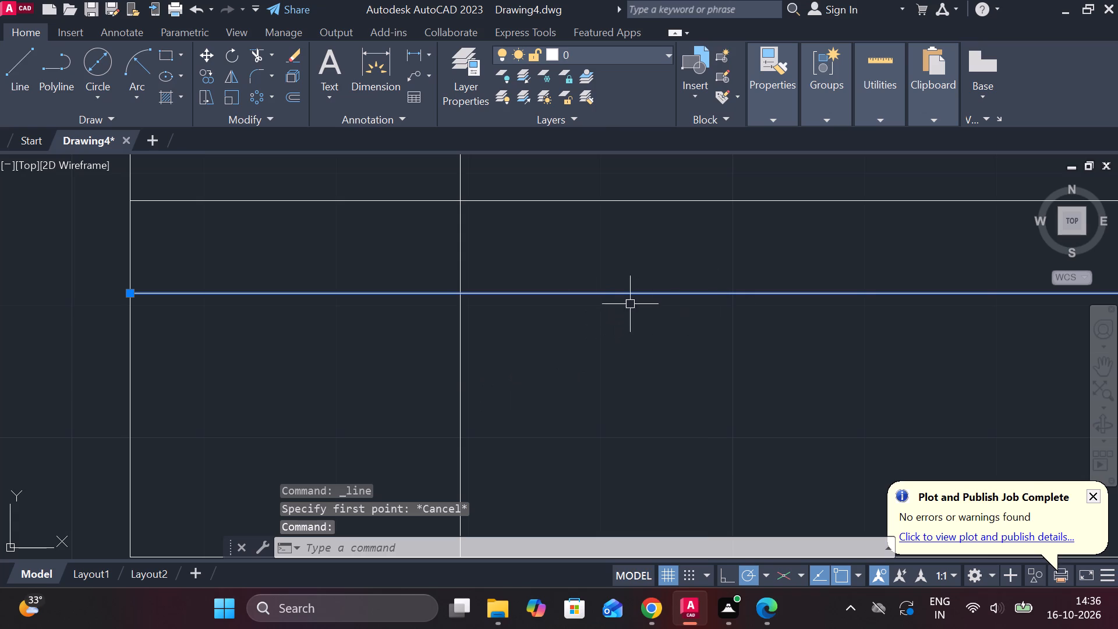
pyautogui.click(207, 73)
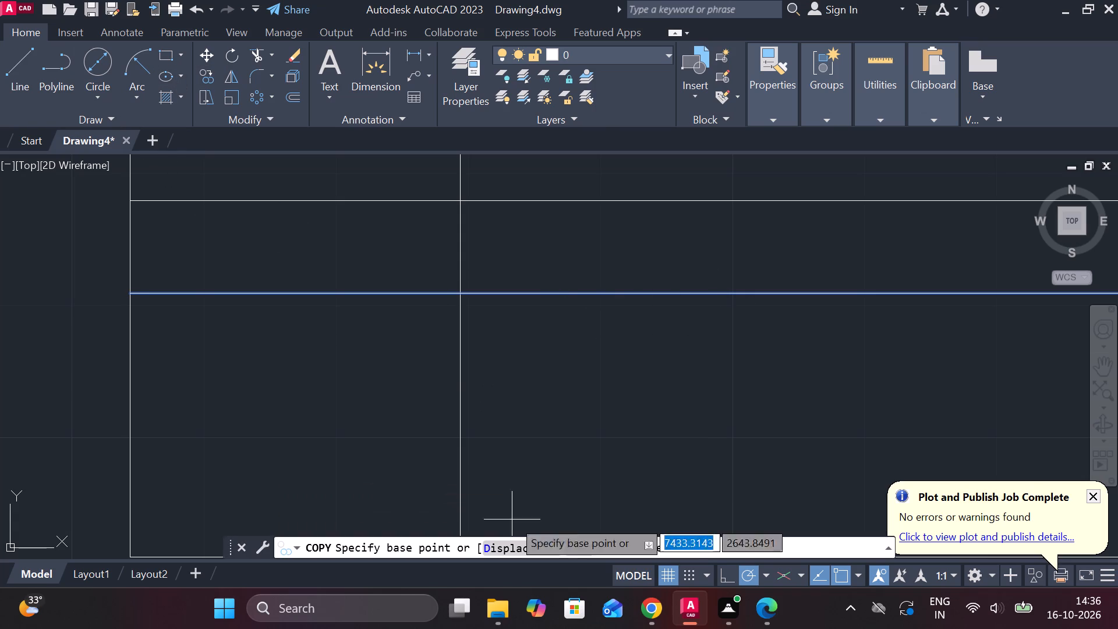
pyautogui.click(537, 294)
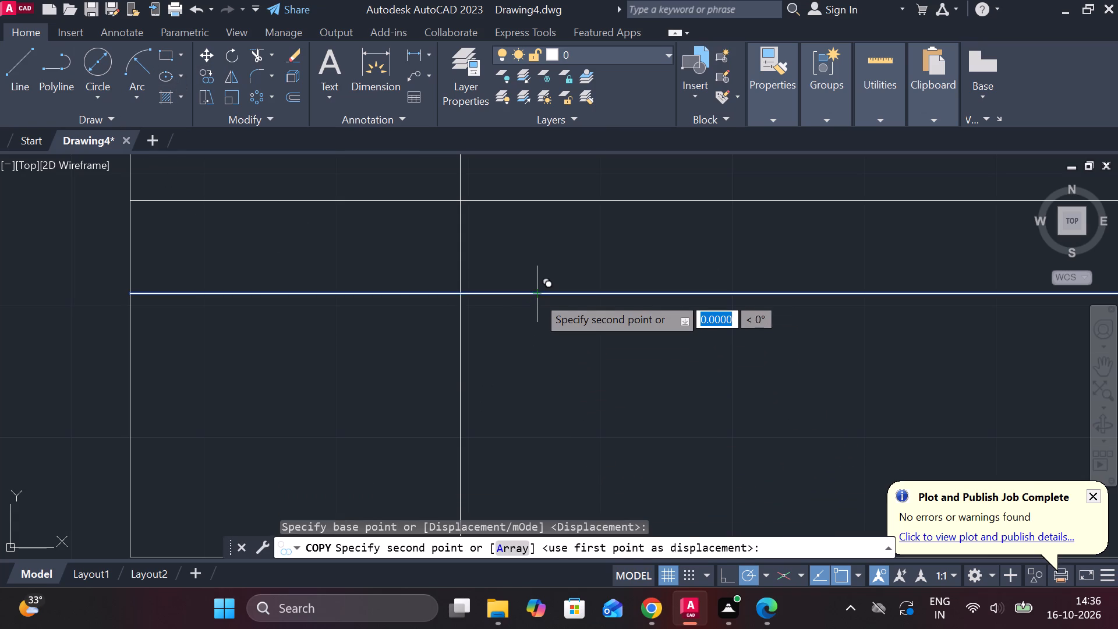
pyautogui.press('1')
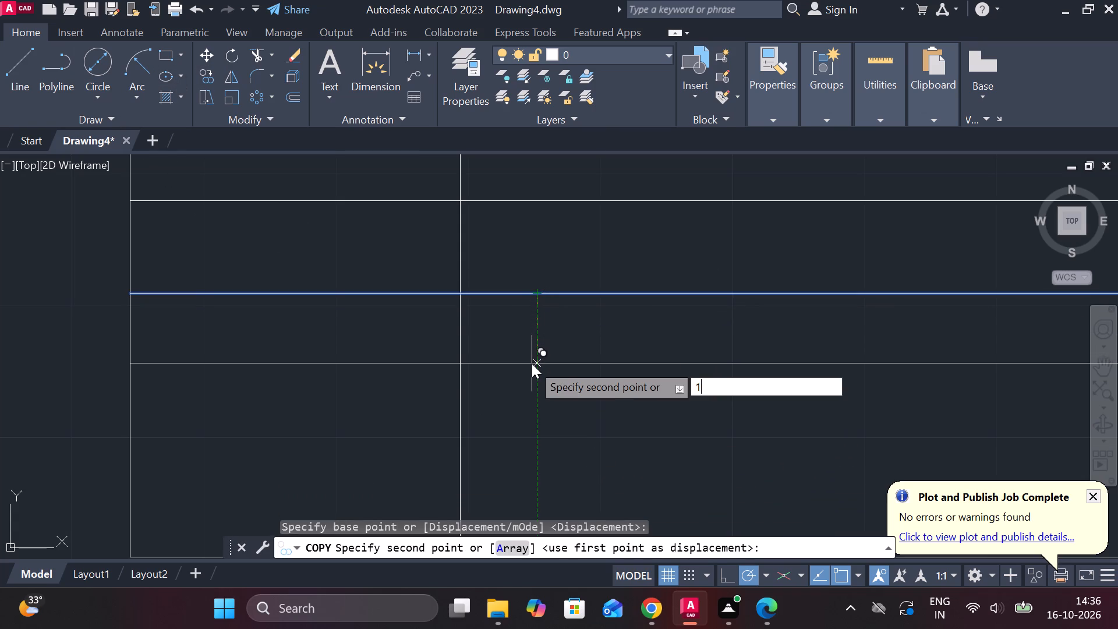
pyautogui.press('0')
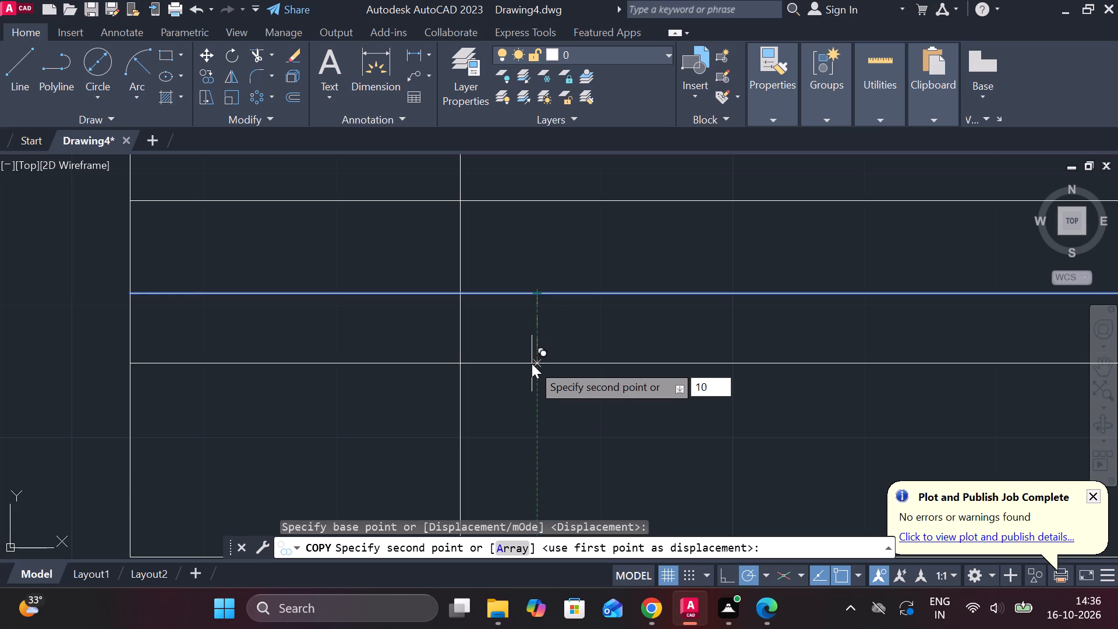
pyautogui.press('Return')
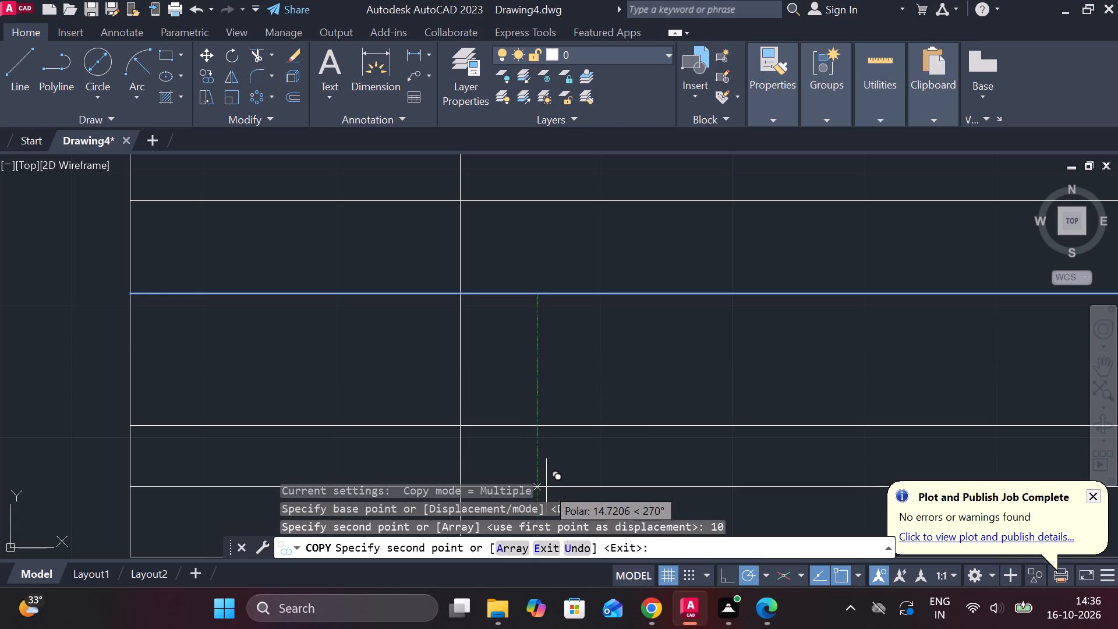
pyautogui.write('15')
pyautogui.press('Return')
pyautogui.scroll(-1, 542, 487)
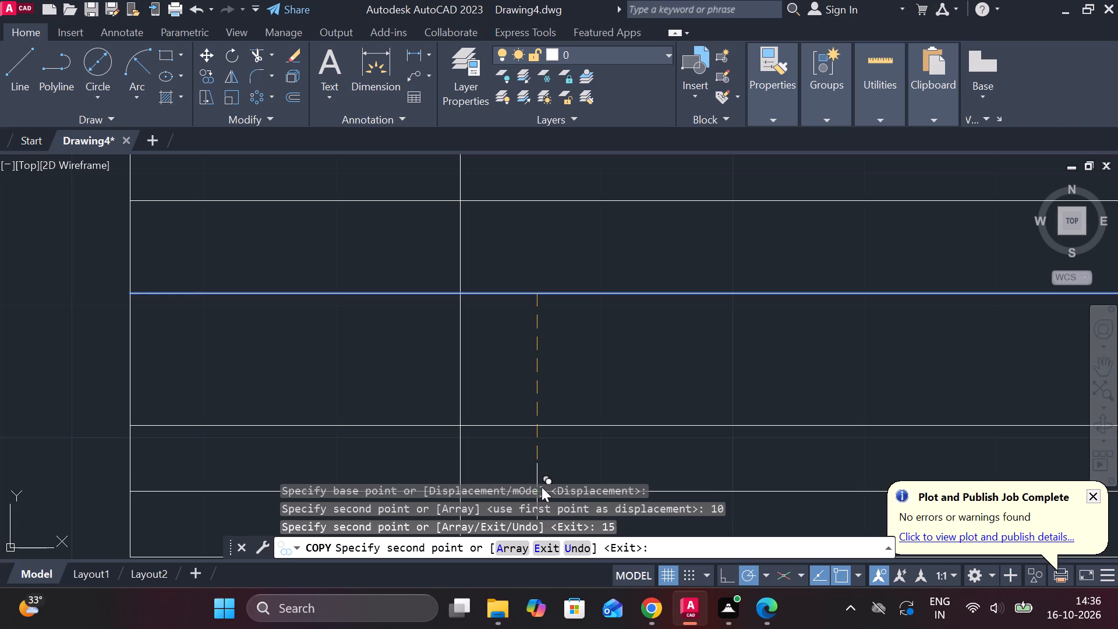
pyautogui.scroll(3, 542, 487)
pyautogui.scroll(-4, 542, 487)
pyautogui.scroll(-2, 448, 370)
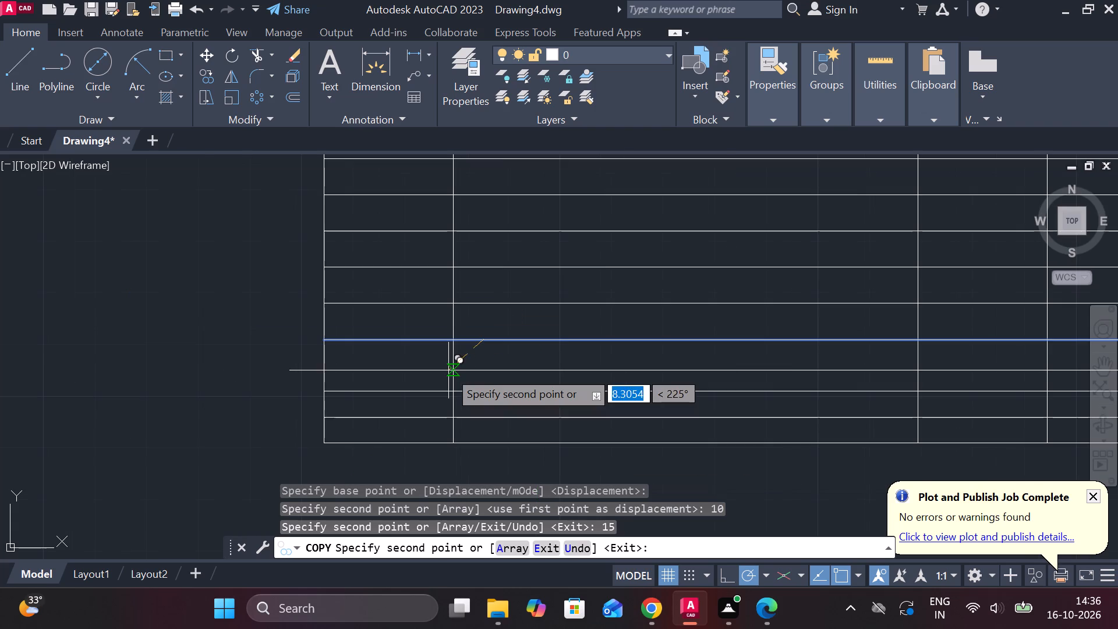
pyautogui.press('Escape')
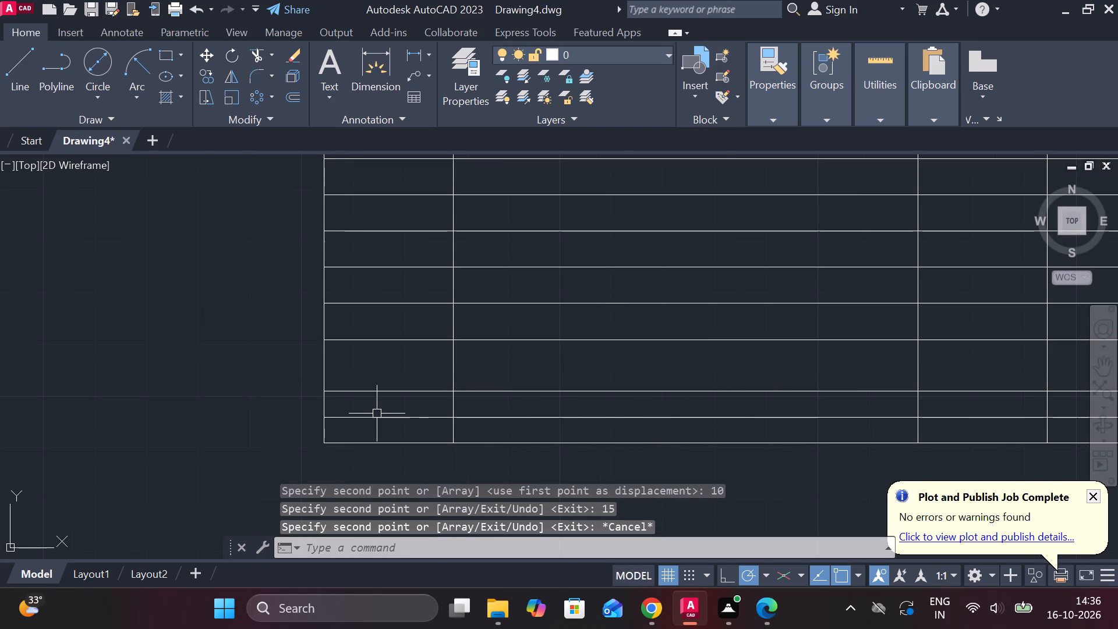
# Draw concentric circles of diameter 5 and 3 centred on the lowest division line, close to the rectangle's left edge.
pyautogui.click(89, 69)
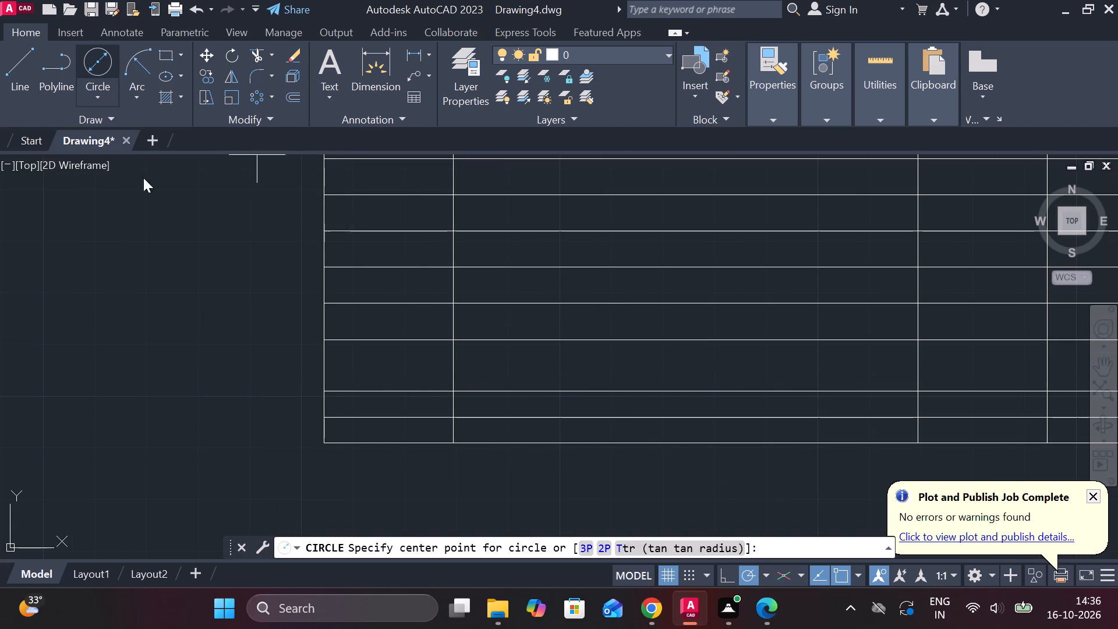
pyautogui.click(353, 419)
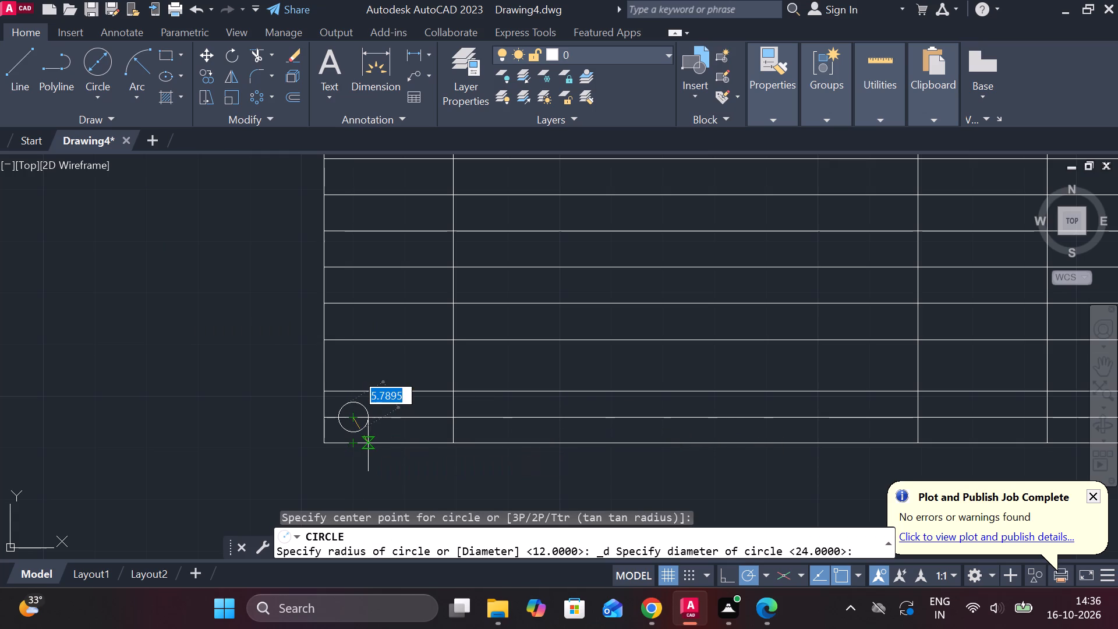
pyautogui.press('5')
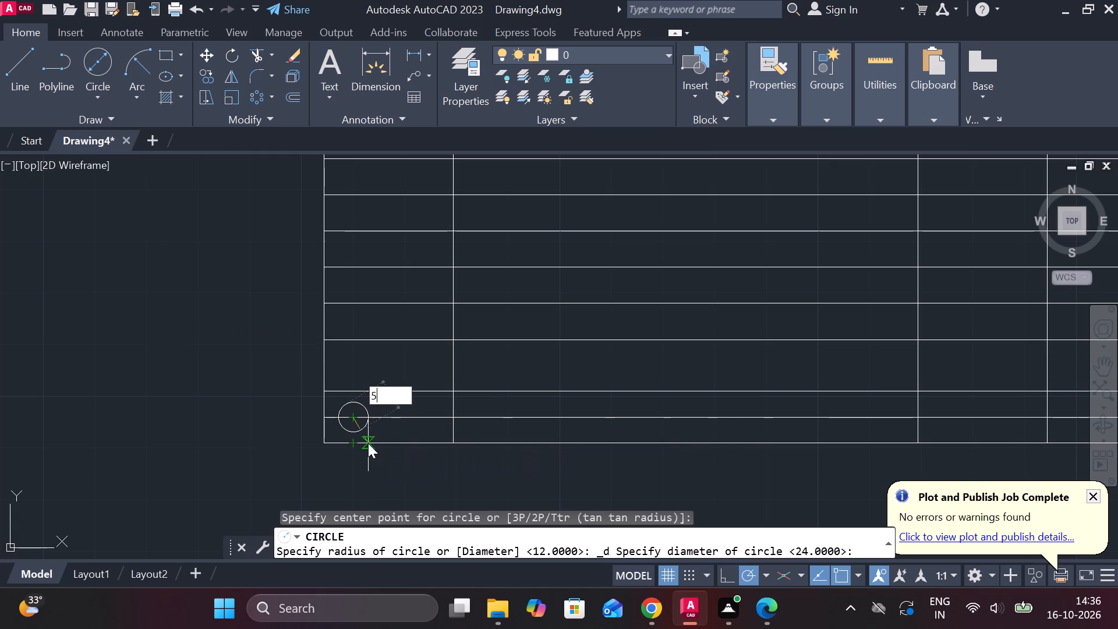
pyautogui.press('Return')
pyautogui.scroll(2, 350, 424)
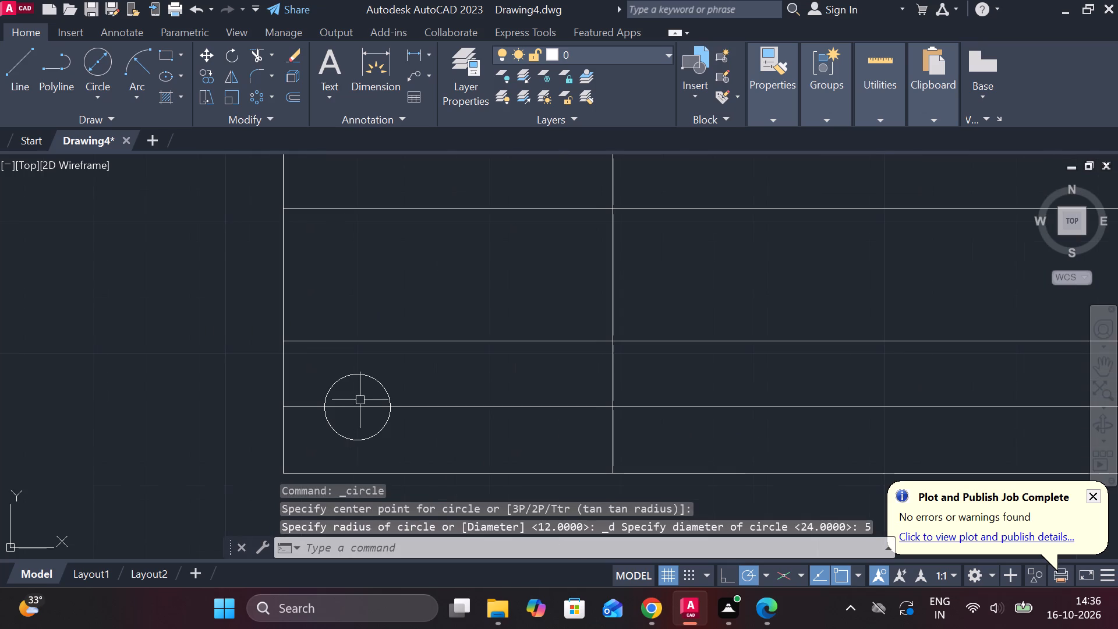
pyautogui.click(90, 62)
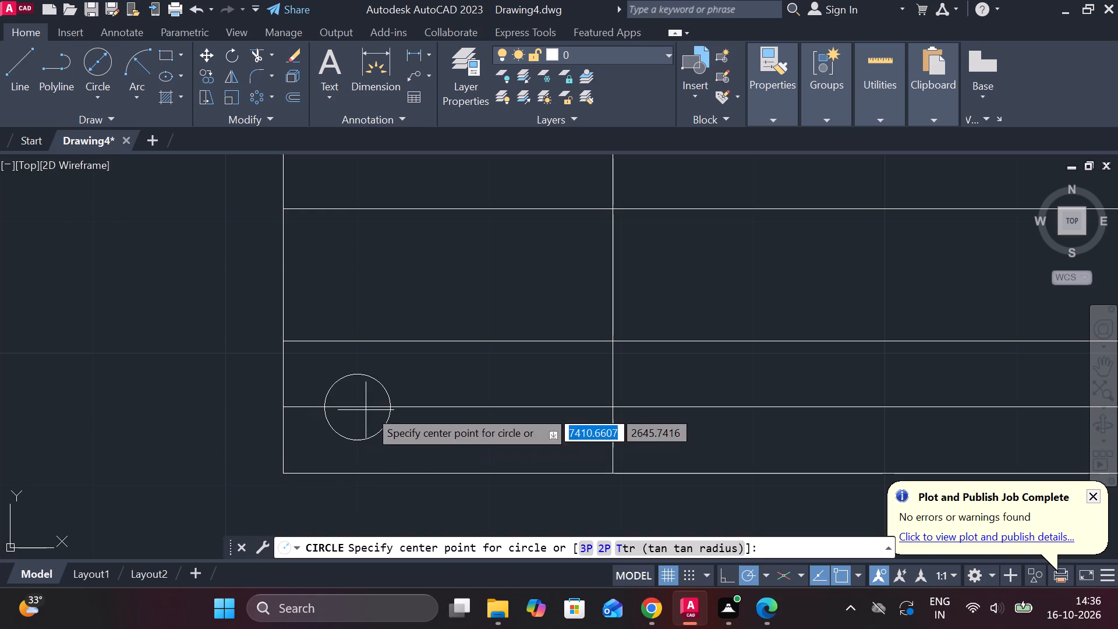
pyautogui.click(358, 409)
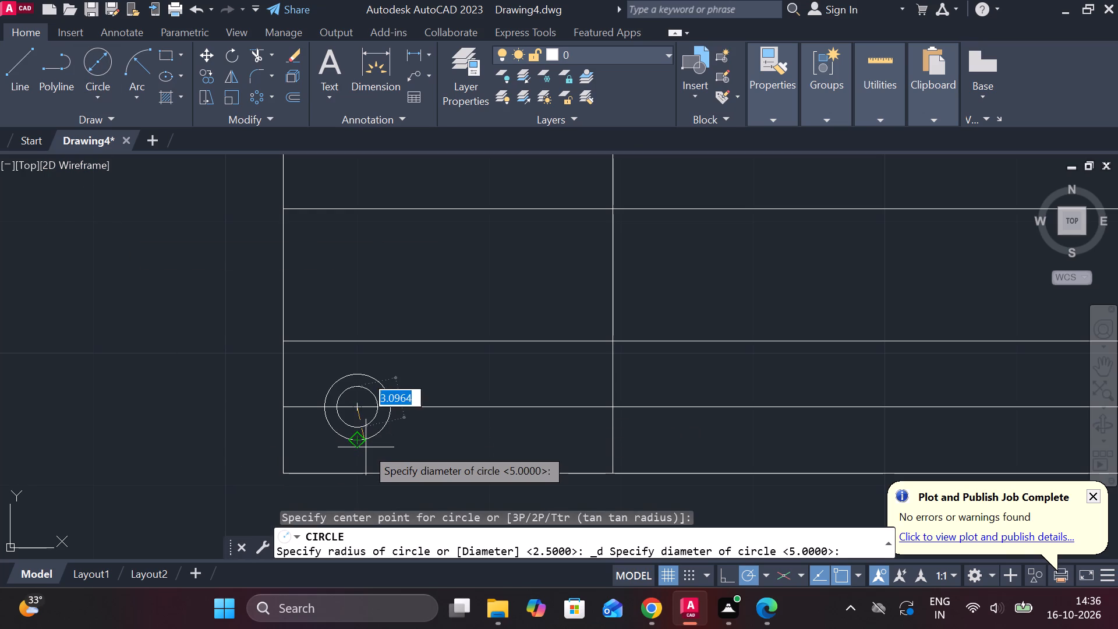
pyautogui.press('3')
pyautogui.press('Return')
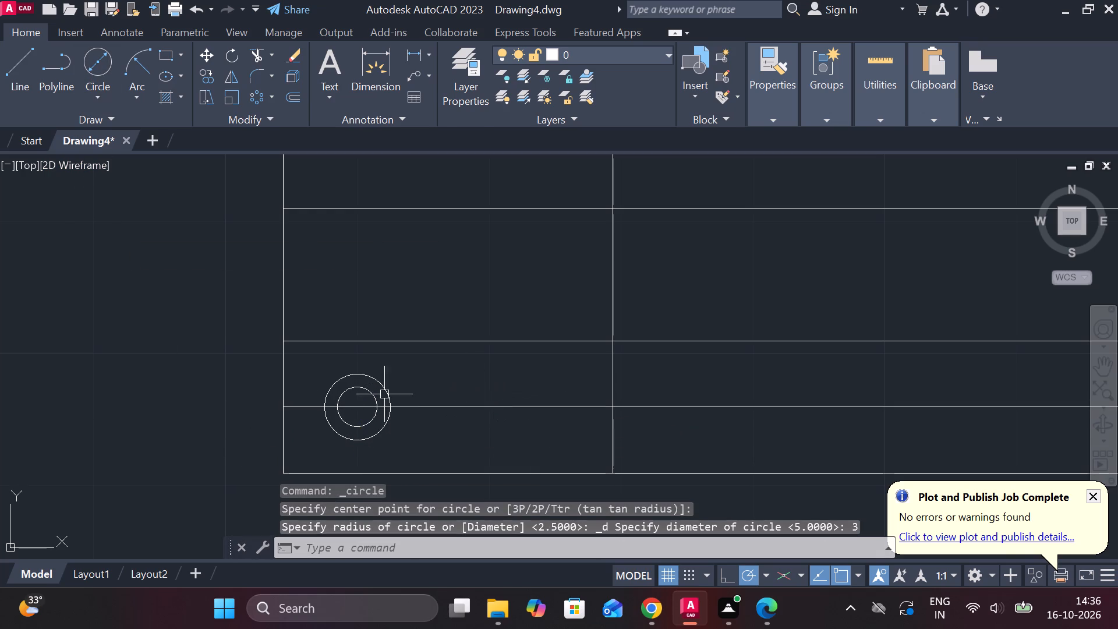
# Draw a vertical line 5 long across the lowest division line, aligned with the larger circle's top and bottom, inside the first column.
pyautogui.click(15, 58)
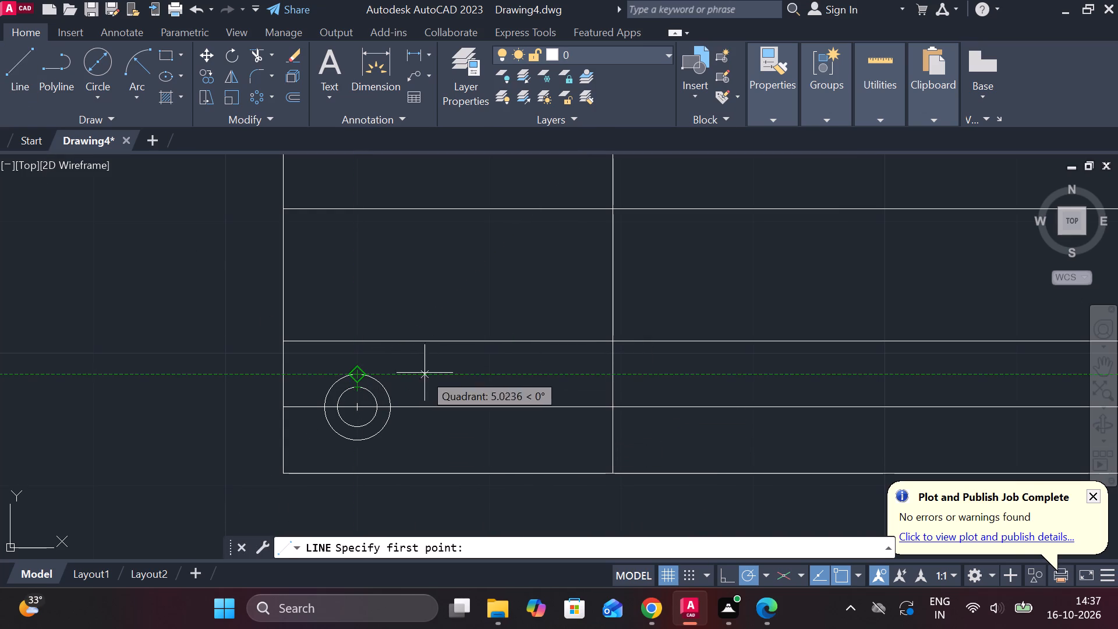
pyautogui.click(536, 373)
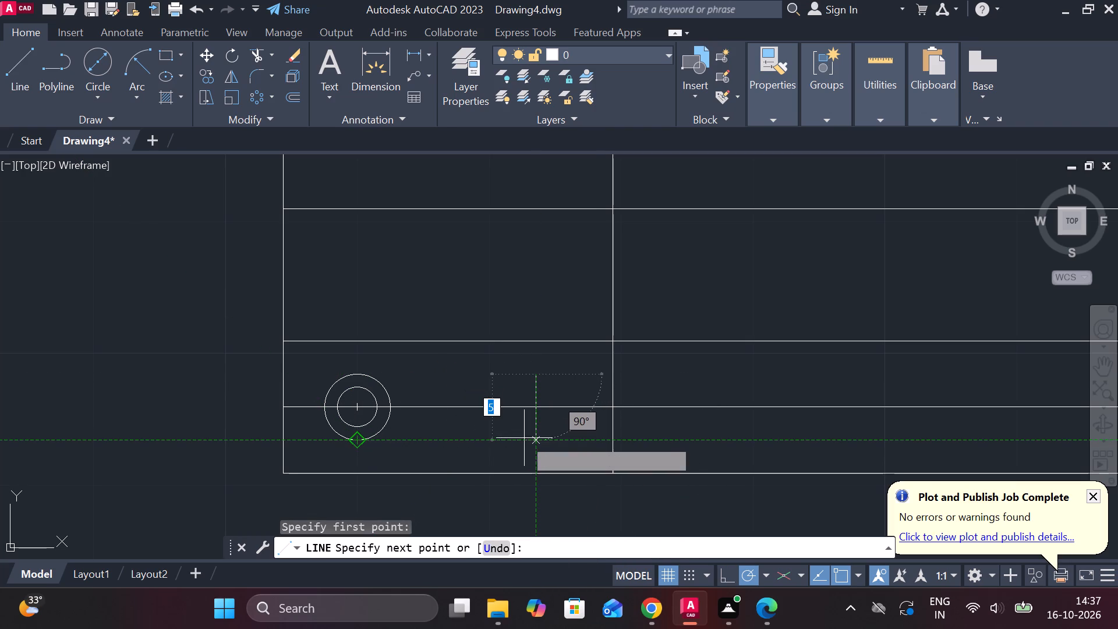
pyautogui.click(537, 441)
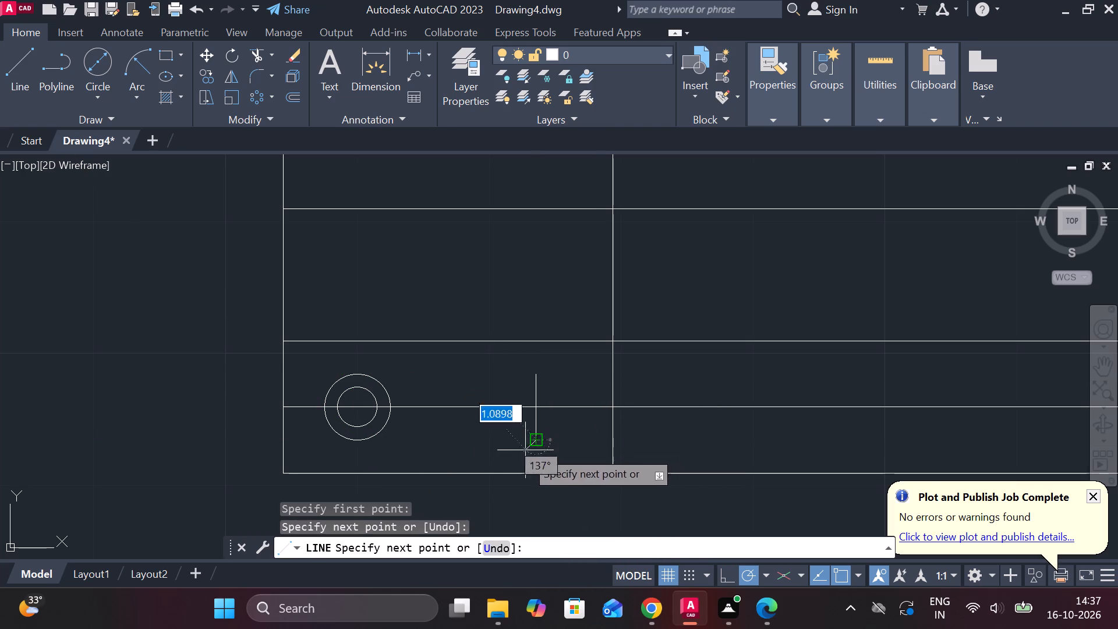
pyautogui.press('Escape')
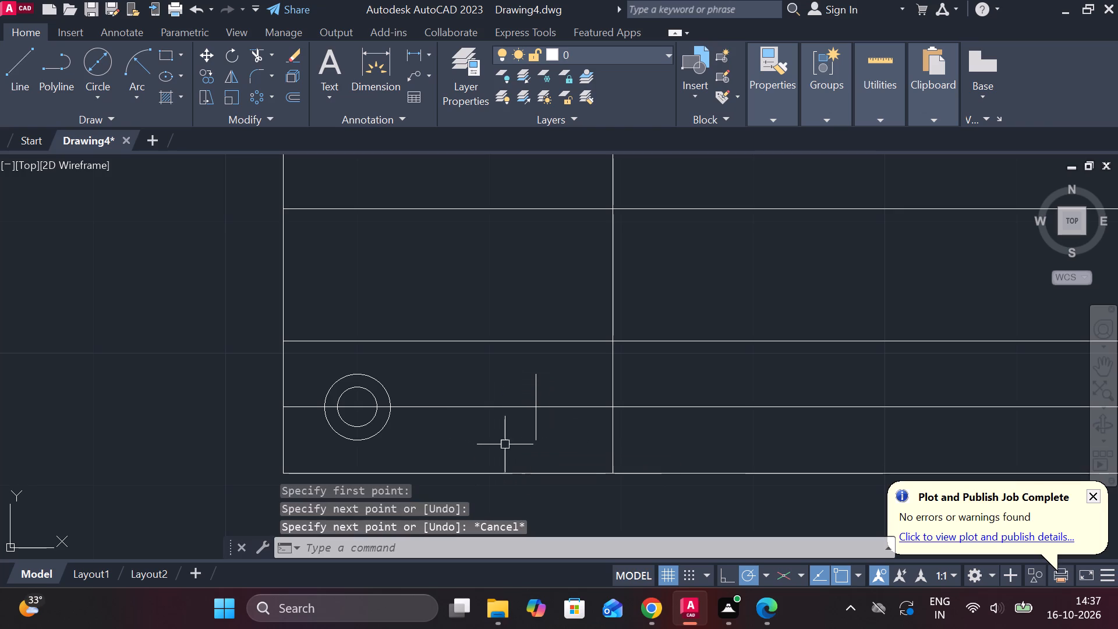
# Draw a vertical line 3 long between the circles and the 5-long line, aligned with the smaller circle's top and bottom.
pyautogui.click(19, 75)
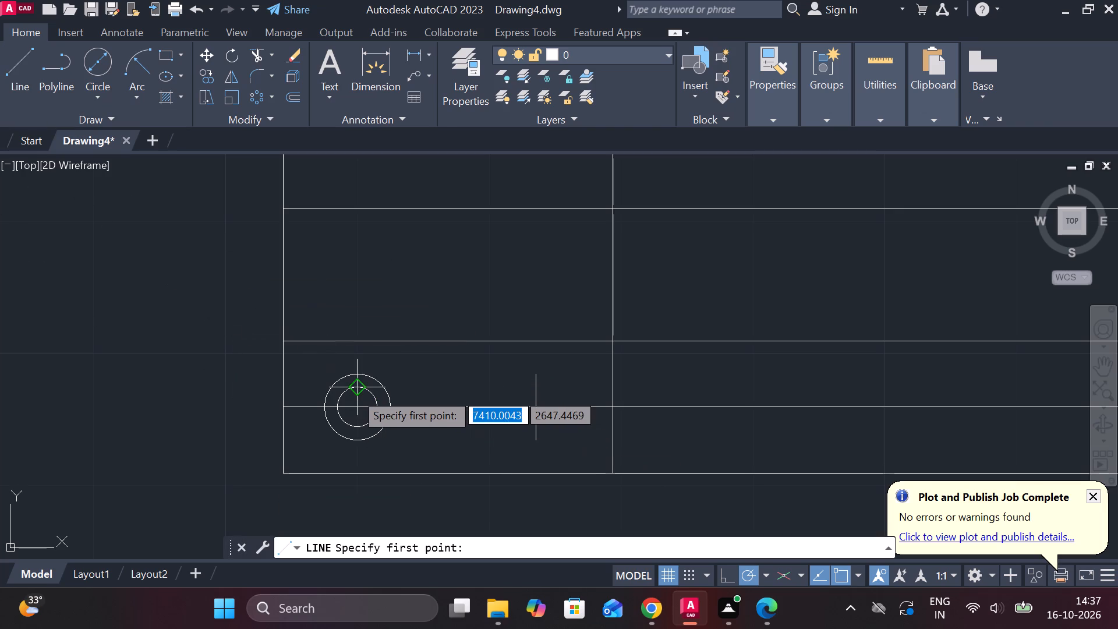
pyautogui.click(453, 390)
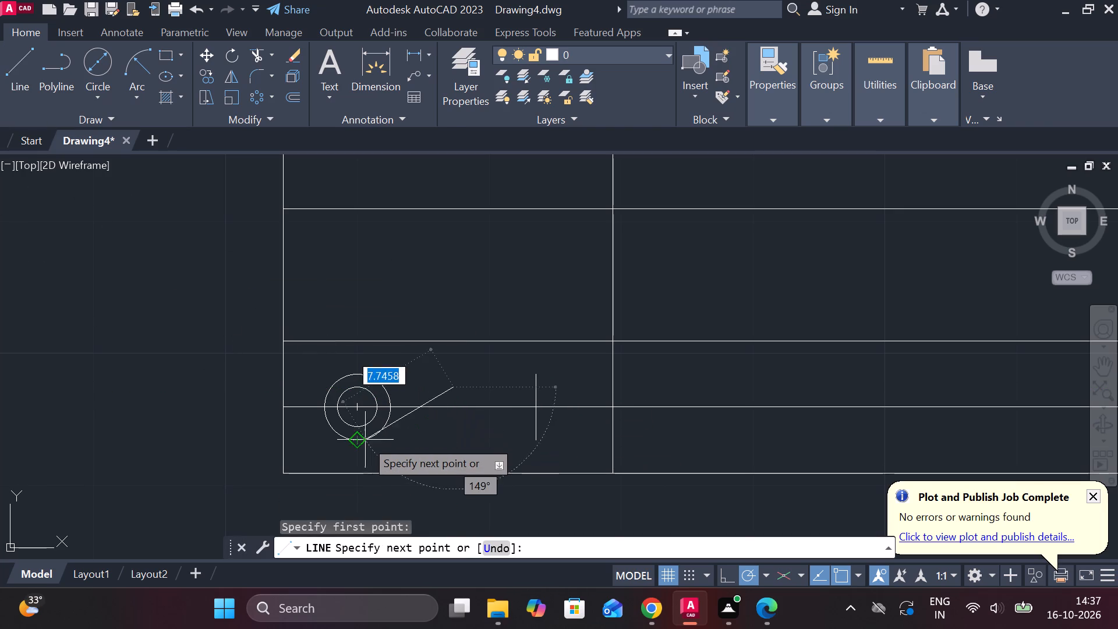
pyautogui.click(452, 426)
pyautogui.press('Escape')
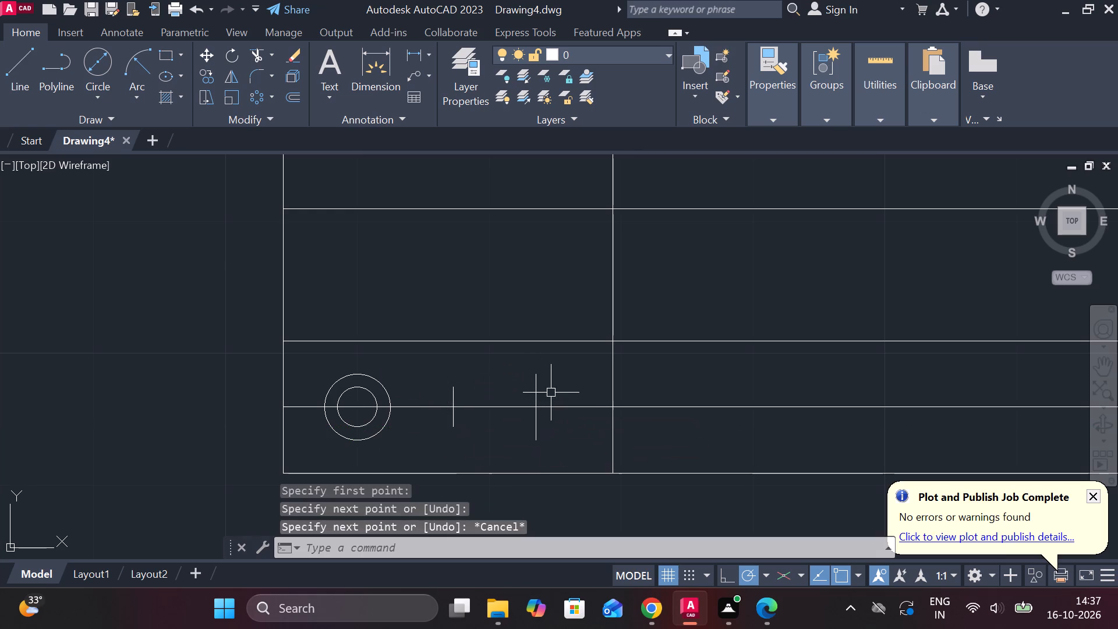
# Join the two short vertical lines with sloping lines between their upper ends and between their lower ends, closing the tapered outline.
pyautogui.click(27, 65)
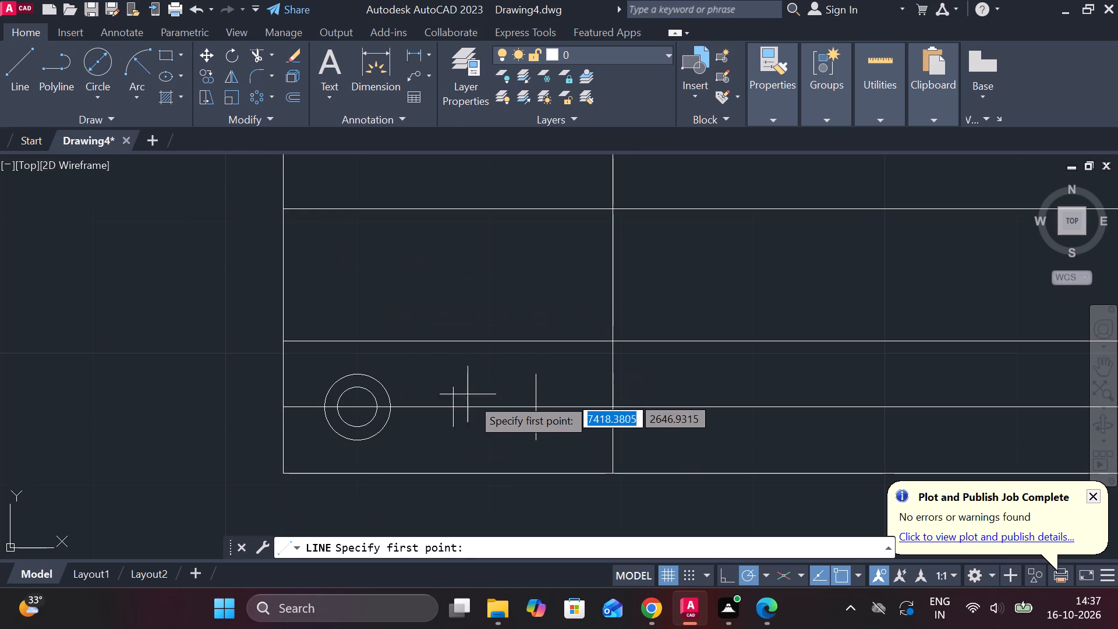
pyautogui.click(454, 391)
pyautogui.click(535, 380)
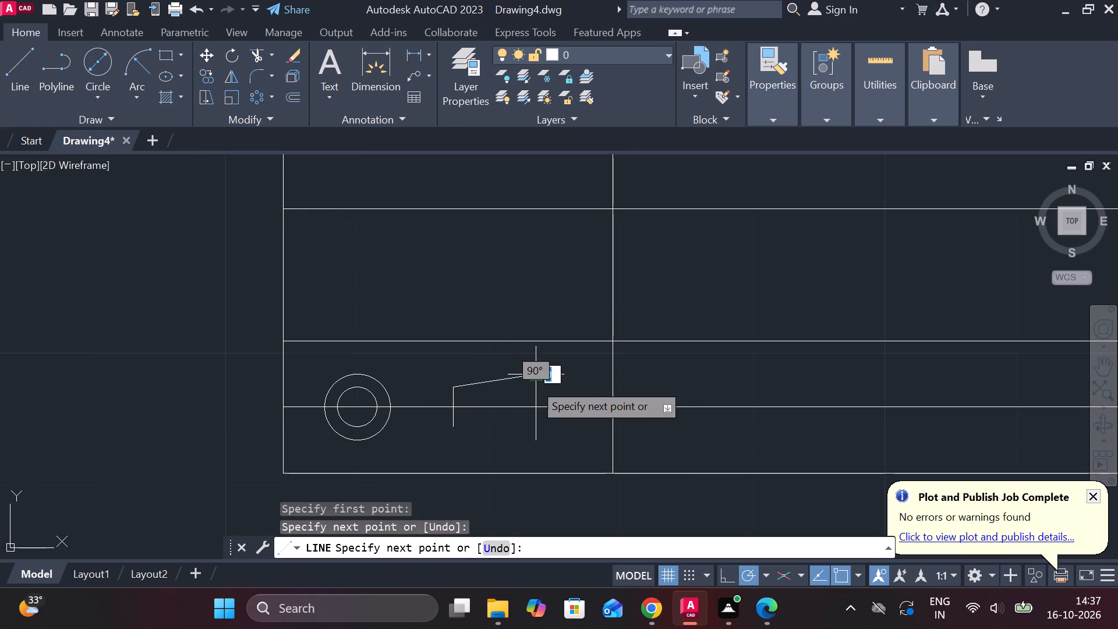
pyautogui.press('Escape')
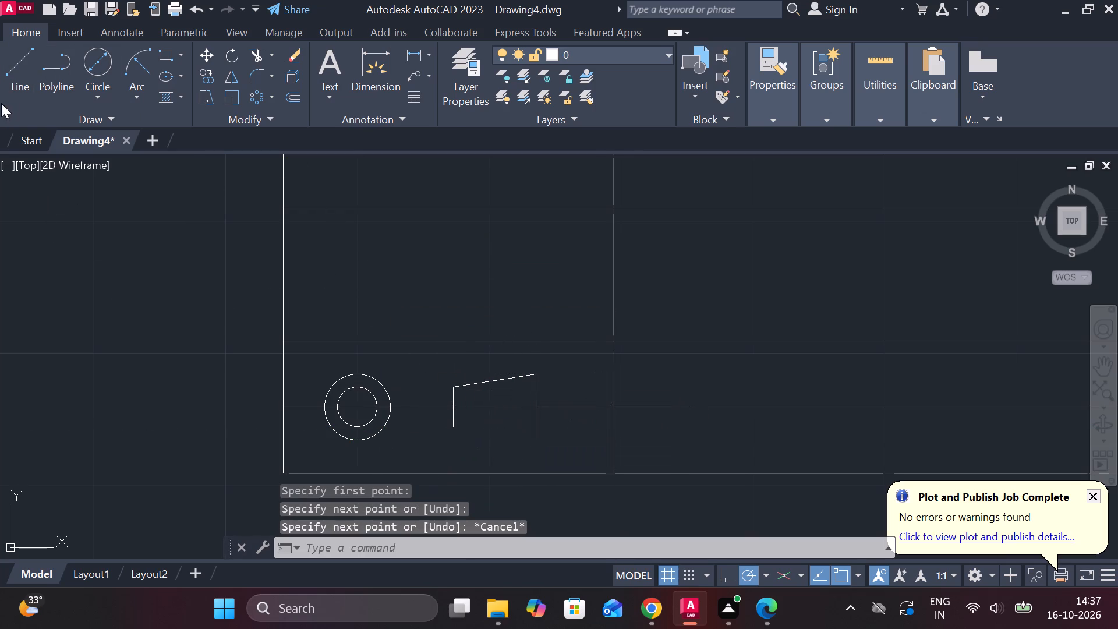
pyautogui.click(19, 68)
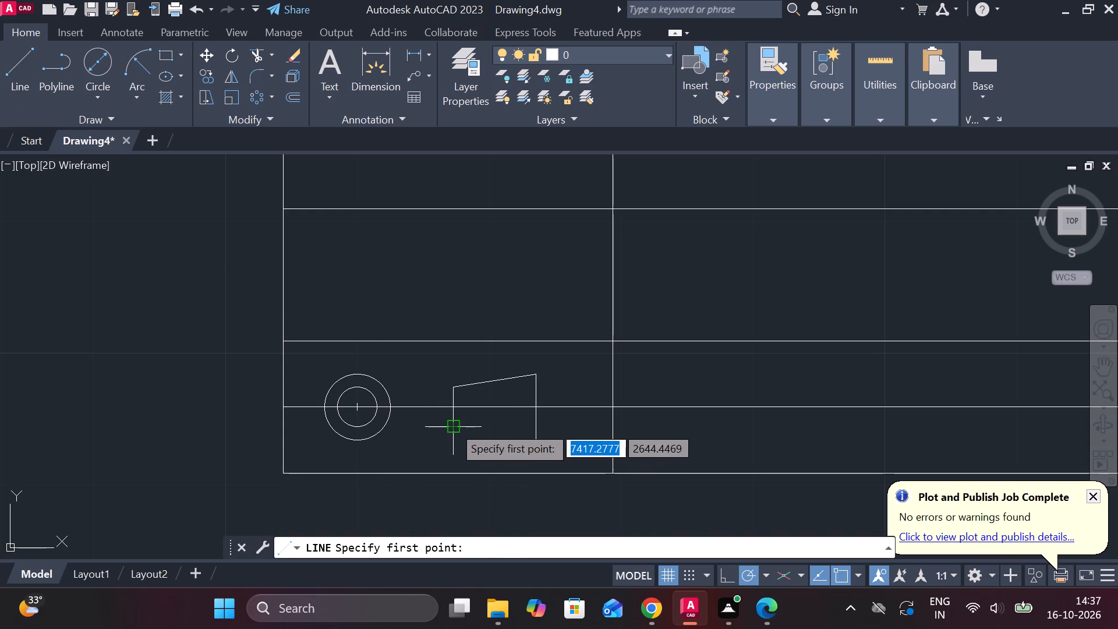
pyautogui.click(452, 425)
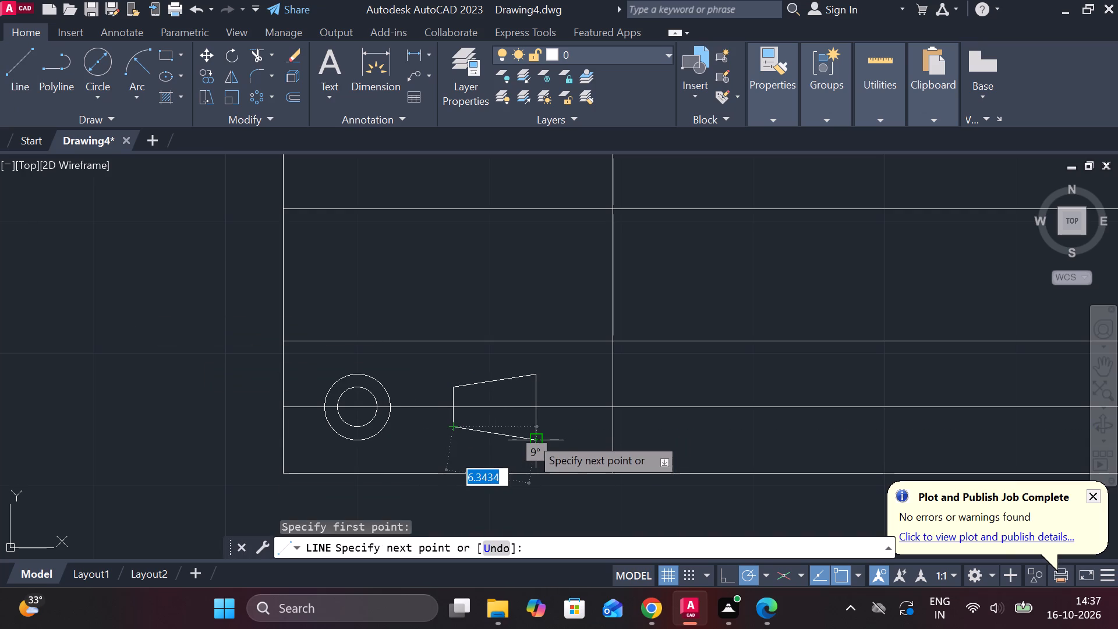
pyautogui.click(532, 437)
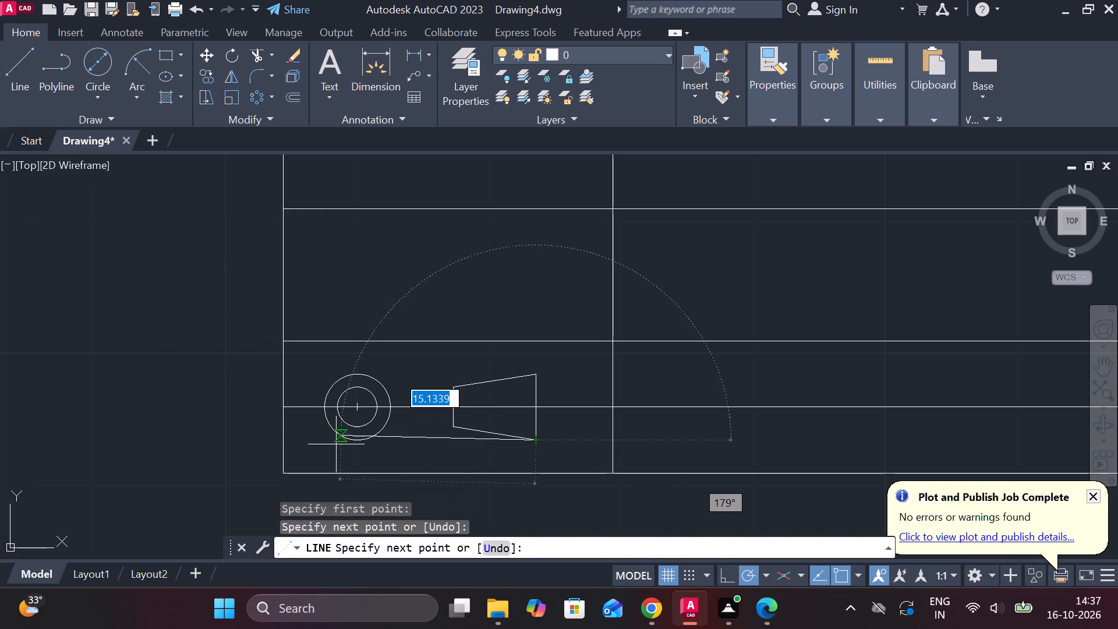
pyautogui.press('Escape')
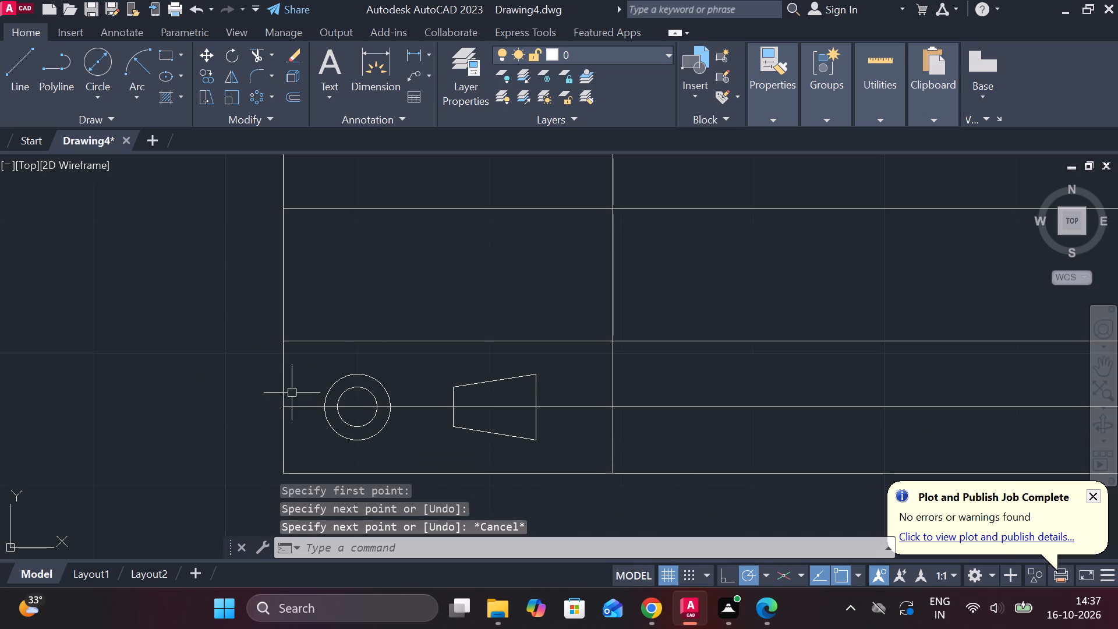
# Trim the lowest division line within the first column, outside the larger circle and beyond the tapered outline's 5-long side.
pyautogui.click(254, 52)
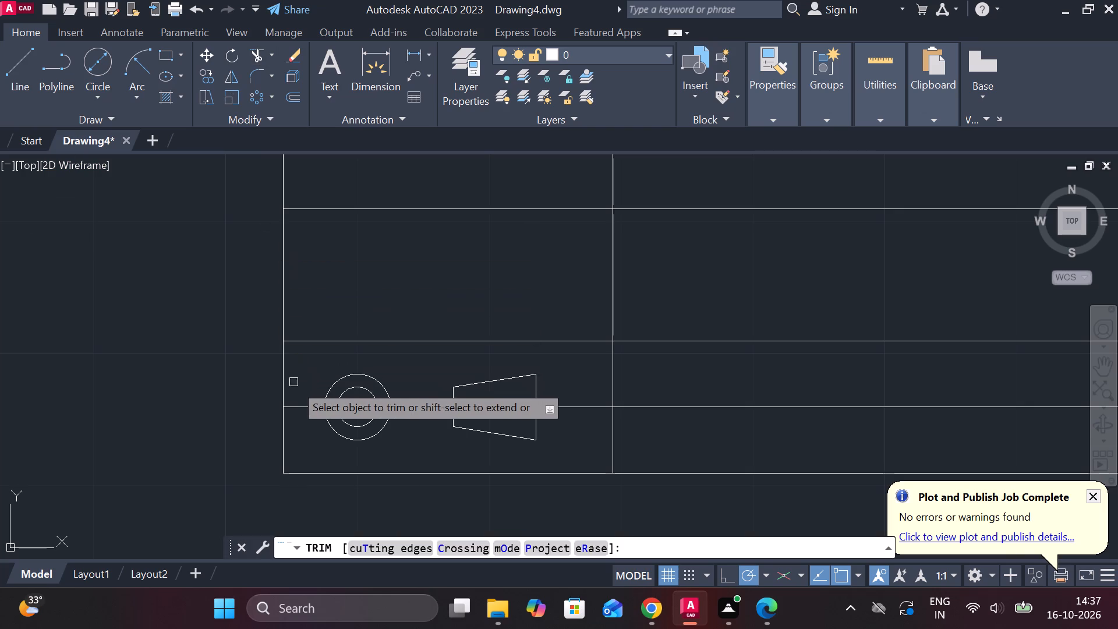
pyautogui.click(300, 409)
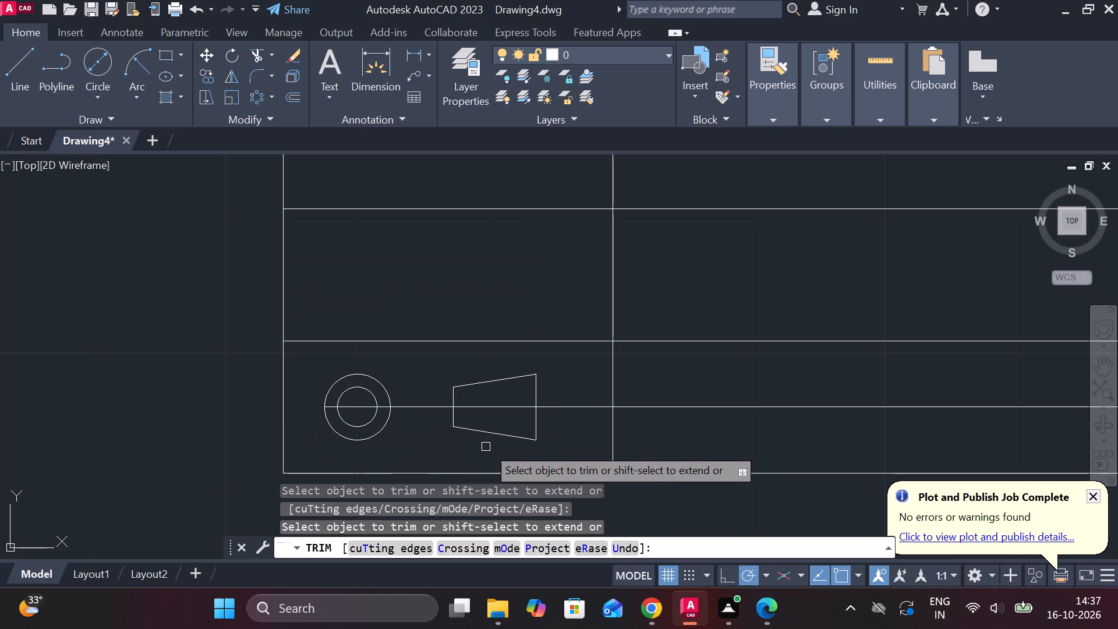
pyautogui.click(563, 401)
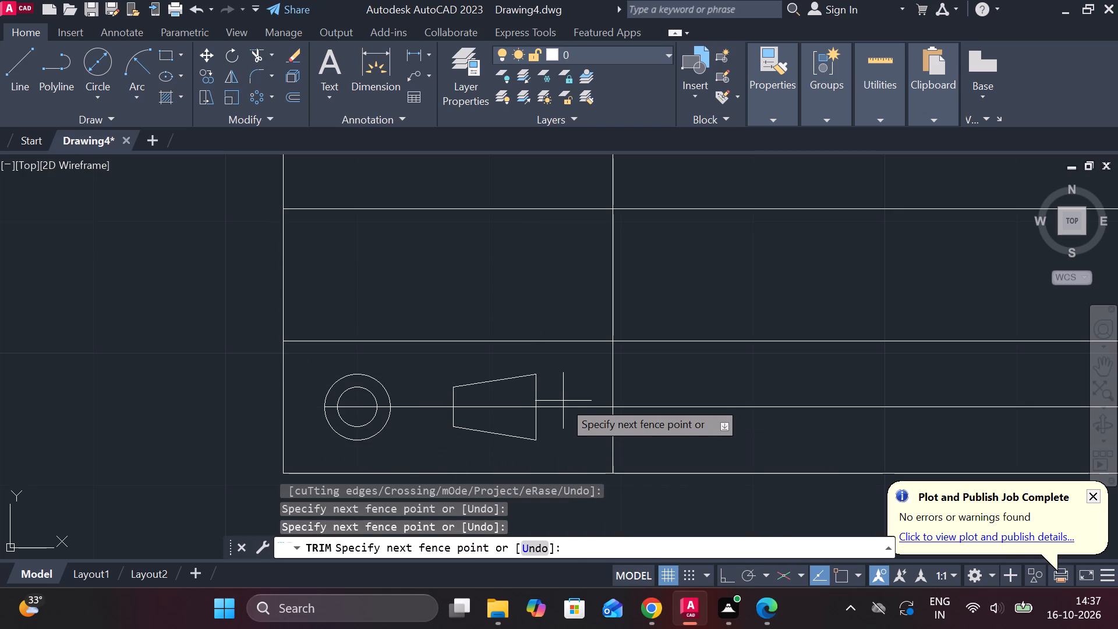
pyautogui.click(564, 405)
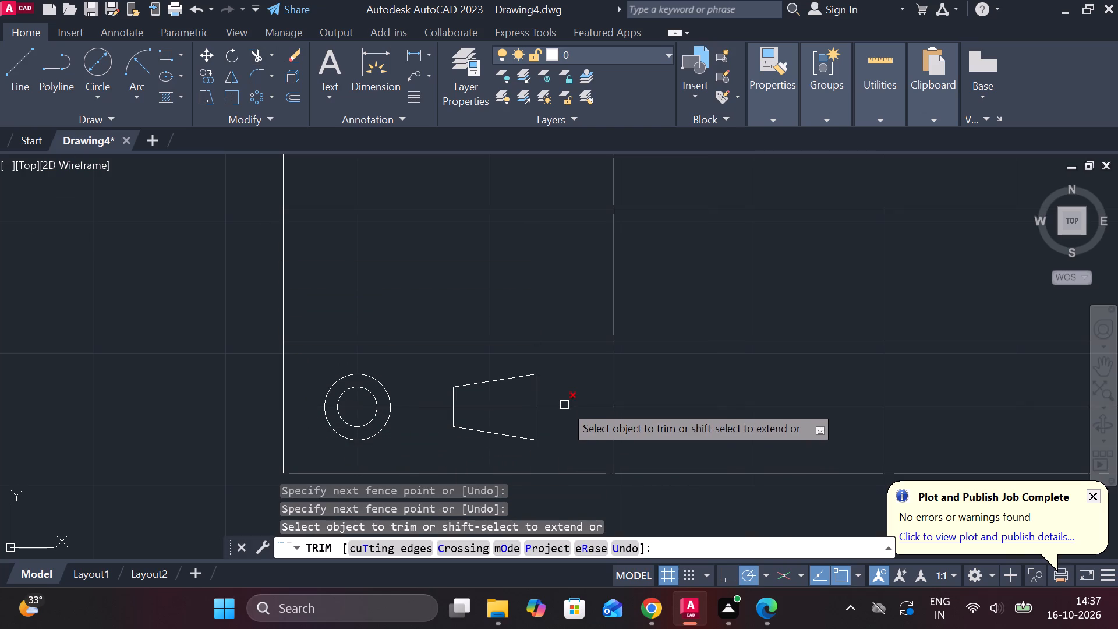
pyautogui.click(564, 405)
# Draw a vertical centre line about 7.3 long through the concentric circles, extending beyond the larger circle at both ends.
pyautogui.click(17, 58)
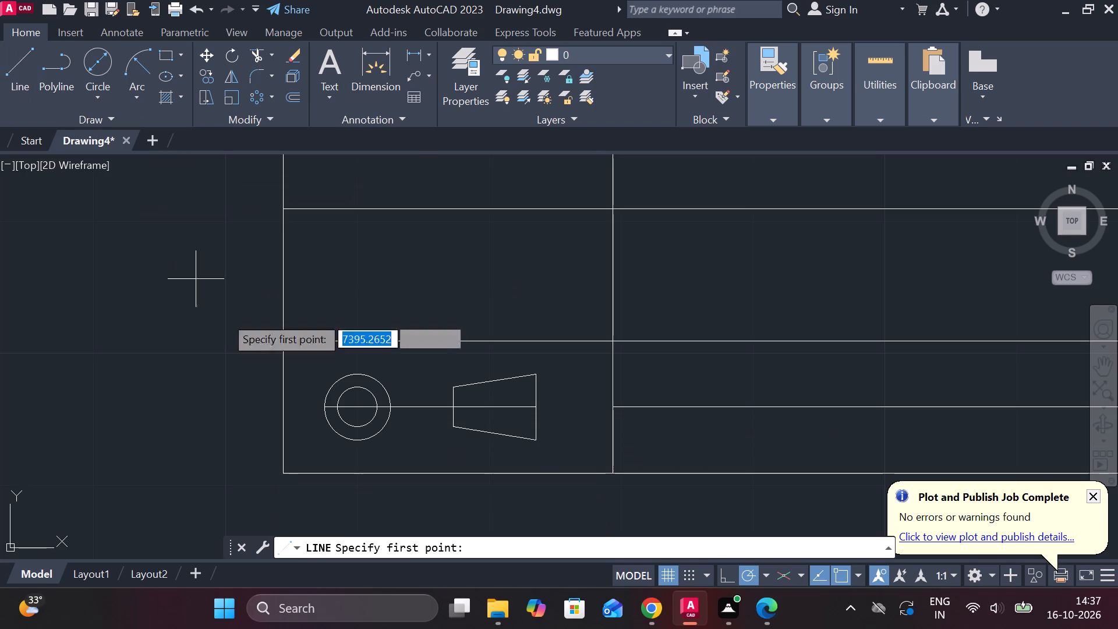
pyautogui.click(359, 358)
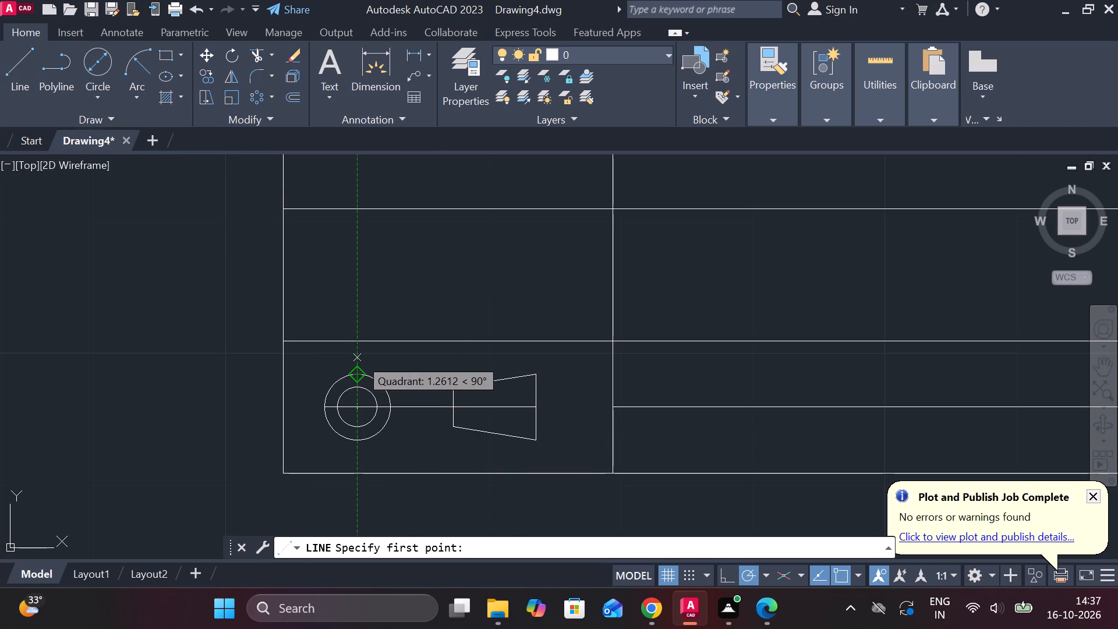
pyautogui.click(360, 454)
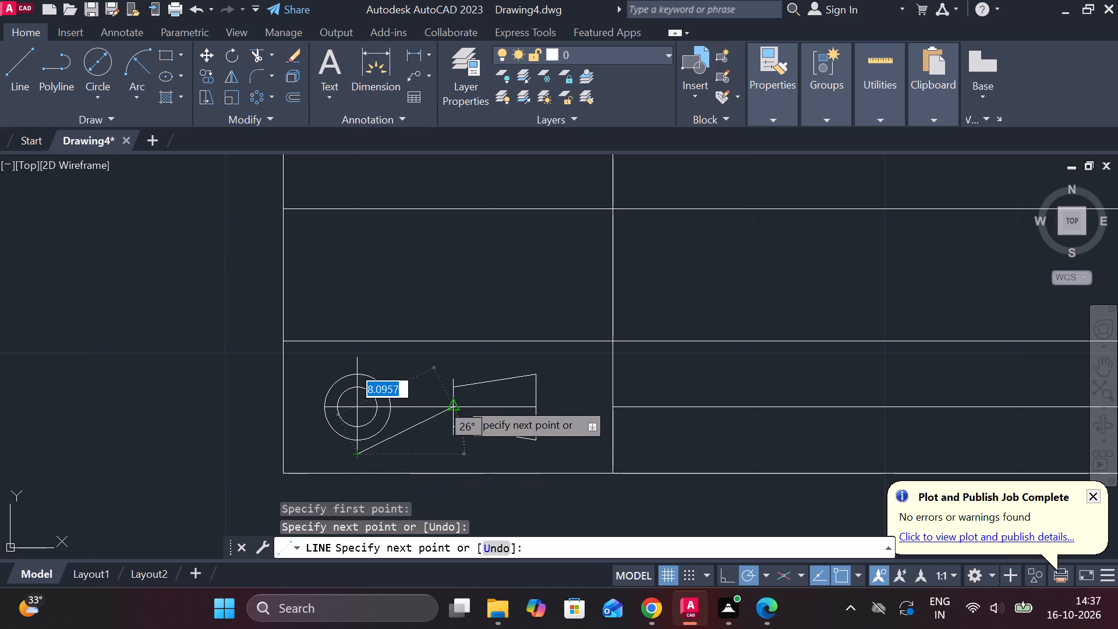
pyautogui.press('Escape')
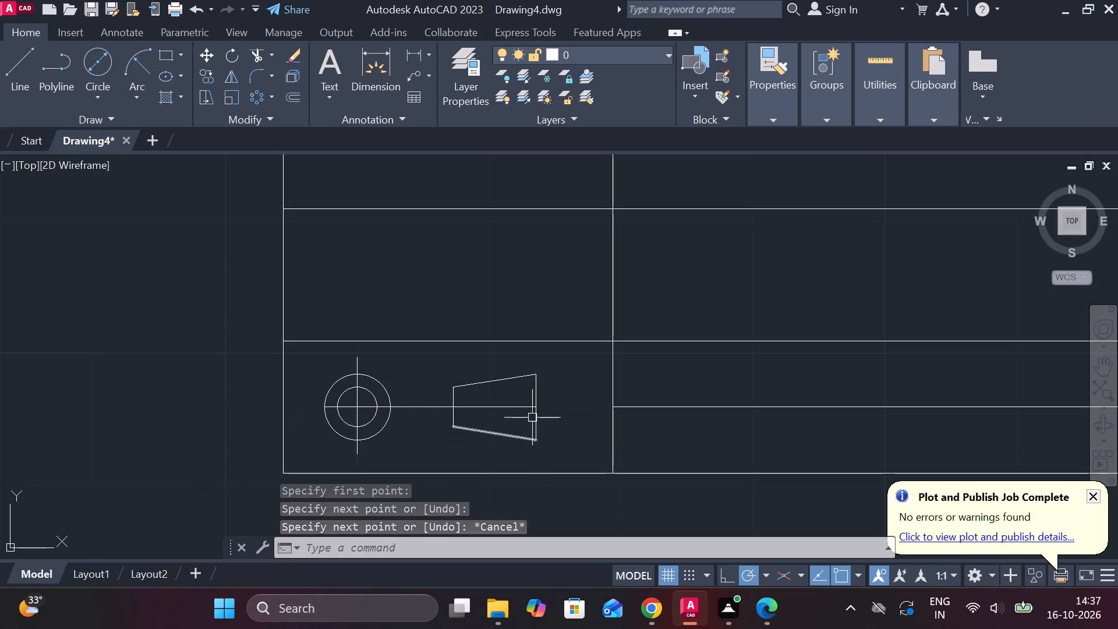
# Trim the upper horizontal division lines and the first column line to leave one open block above the projection symbol's rows.
pyautogui.scroll(-1, 561, 393)
pyautogui.scroll(-2, 715, 413)
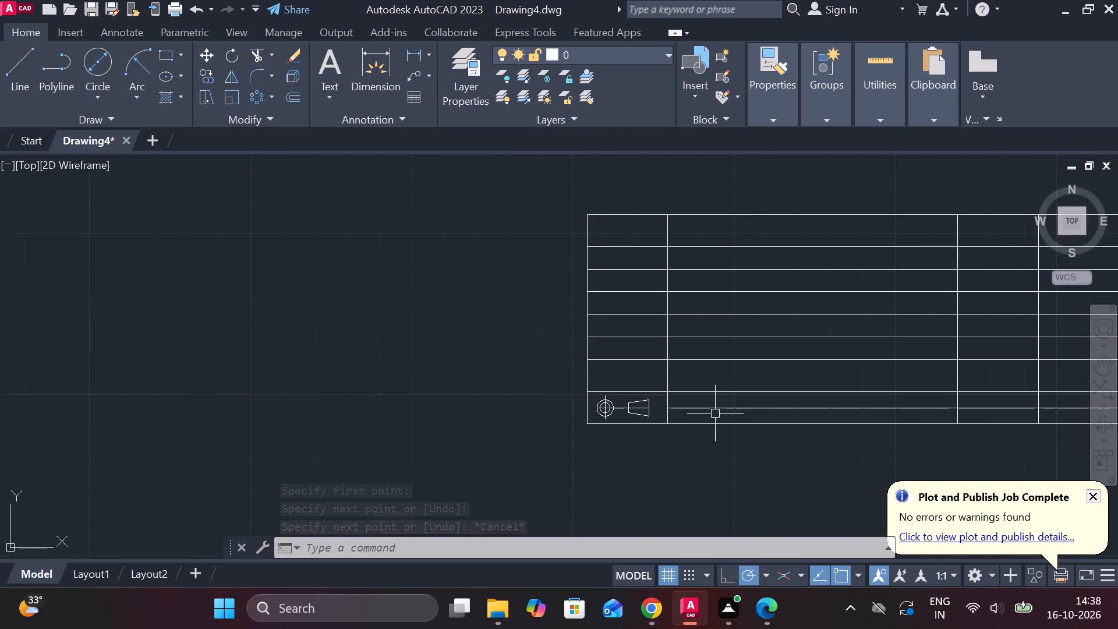
pyautogui.scroll(-2, 372, 319)
pyautogui.scroll(2, 507, 317)
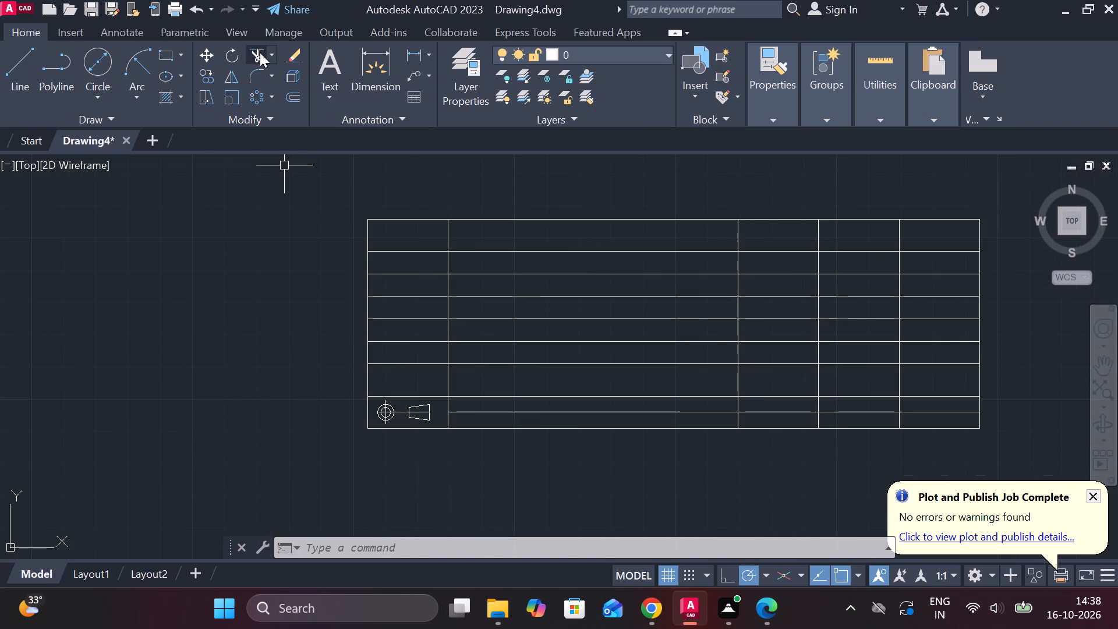
pyautogui.click(260, 52)
pyautogui.moveTo(409, 237); pyautogui.dragTo(497, 330)
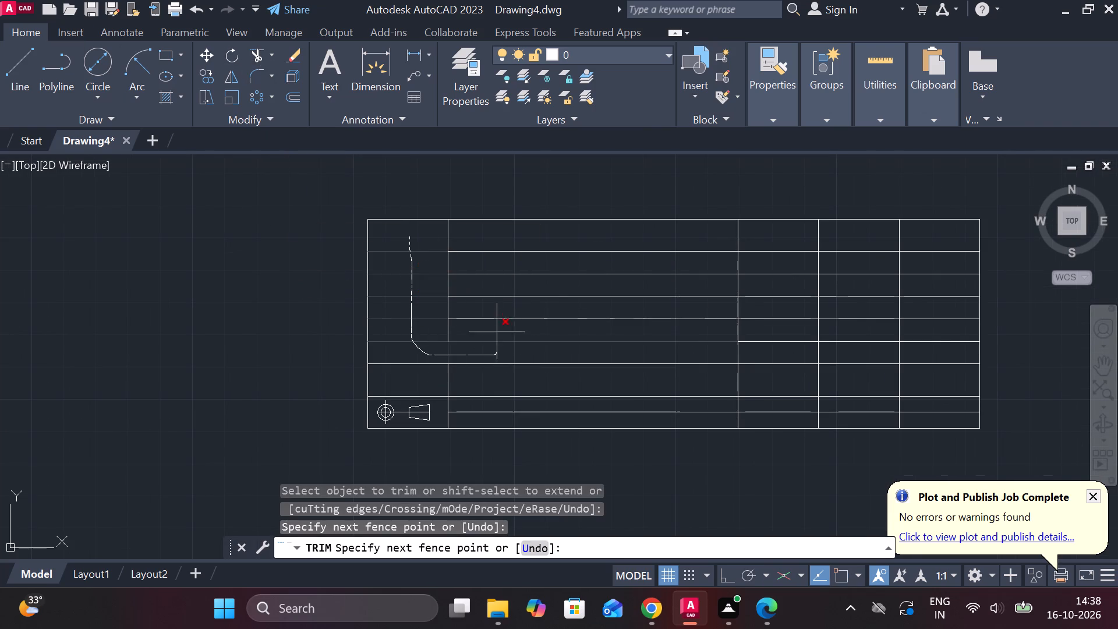
pyautogui.moveTo(497, 330); pyautogui.dragTo(437, 242)
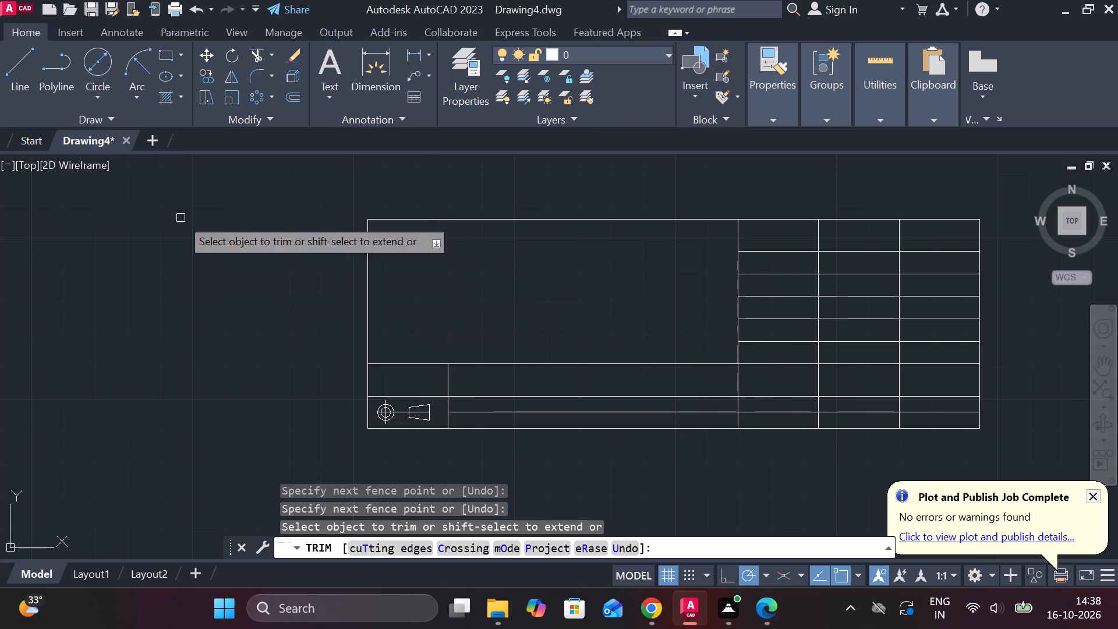
# Trim the division lines in the bottom band beside the symbol column, leaving one open middle cell and one open end cell.
pyautogui.moveTo(503, 386); pyautogui.dragTo(558, 390)
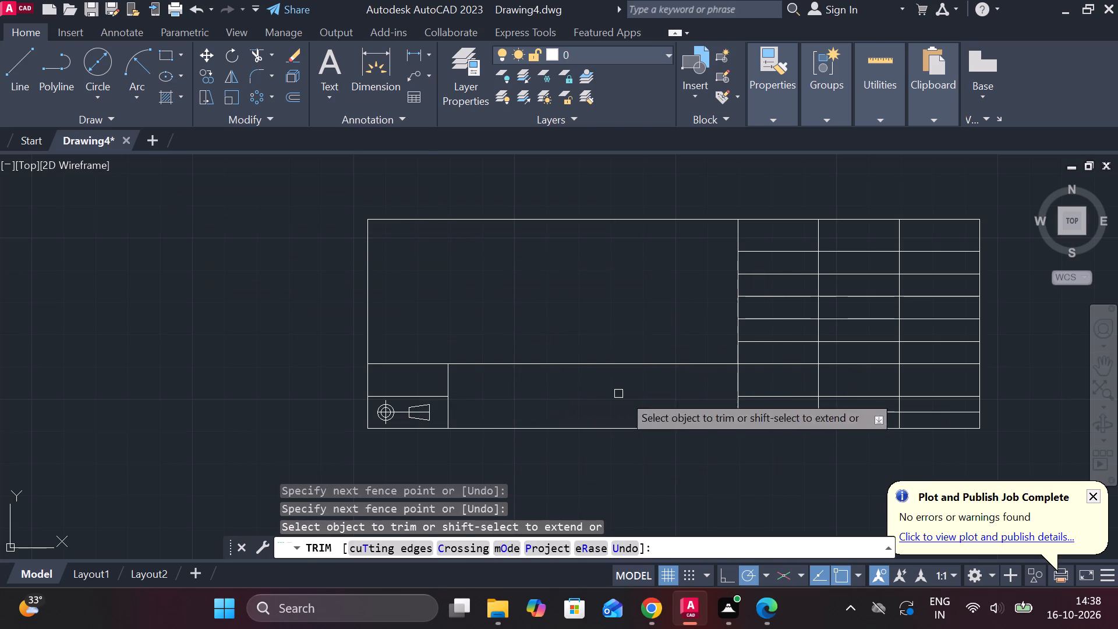
pyautogui.moveTo(784, 383); pyautogui.dragTo(795, 427)
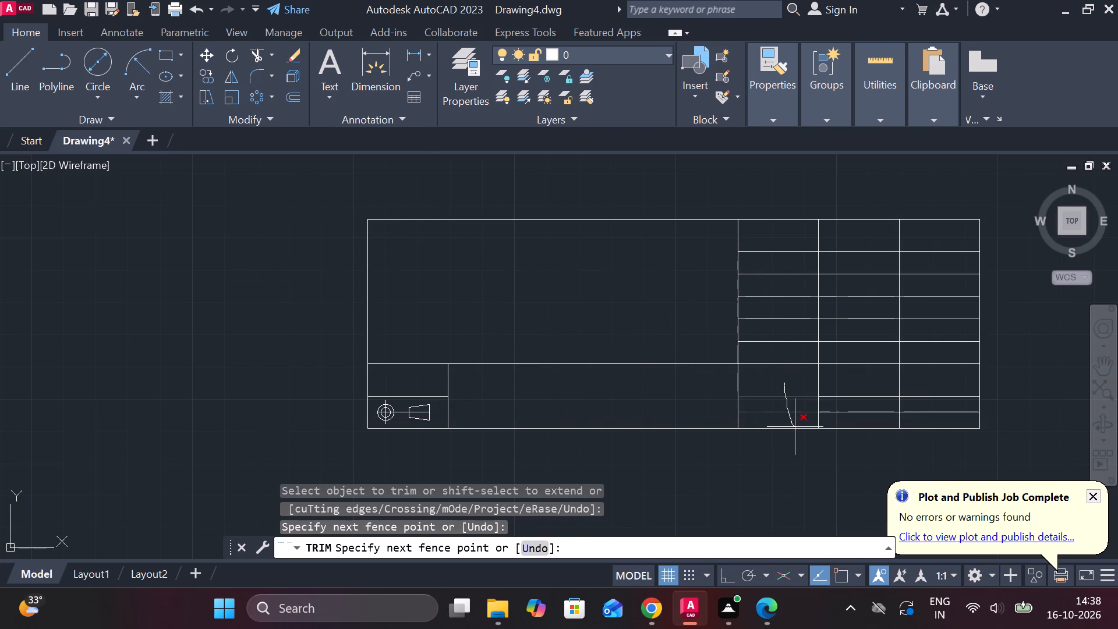
pyautogui.moveTo(795, 427); pyautogui.dragTo(932, 415)
pyautogui.moveTo(932, 415); pyautogui.dragTo(812, 392)
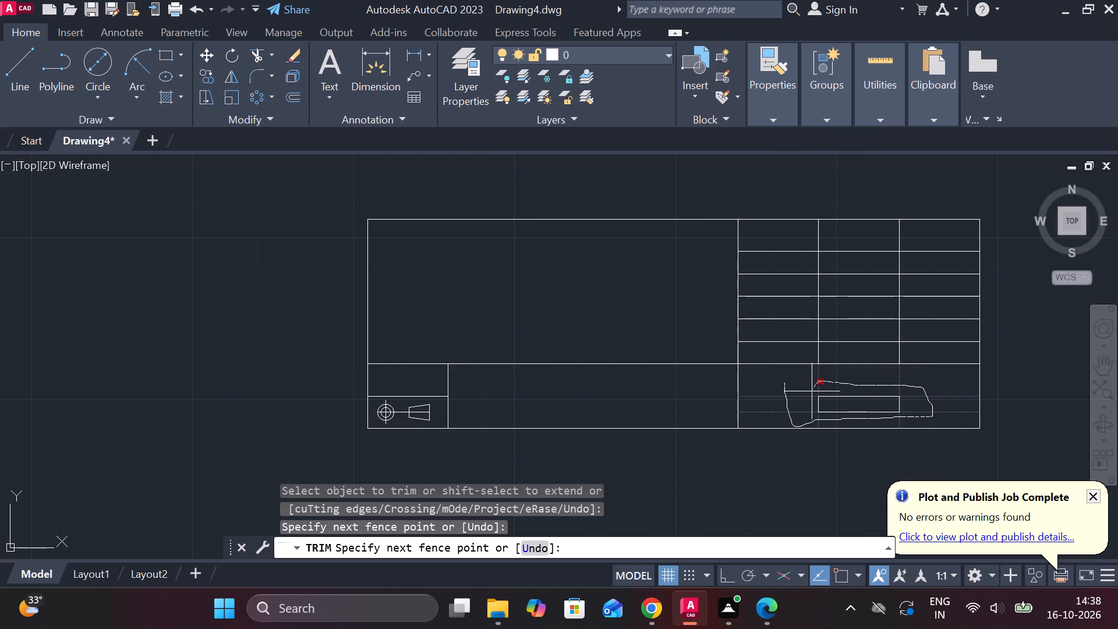
pyautogui.moveTo(812, 392); pyautogui.dragTo(904, 404)
pyautogui.moveTo(904, 404); pyautogui.dragTo(858, 384)
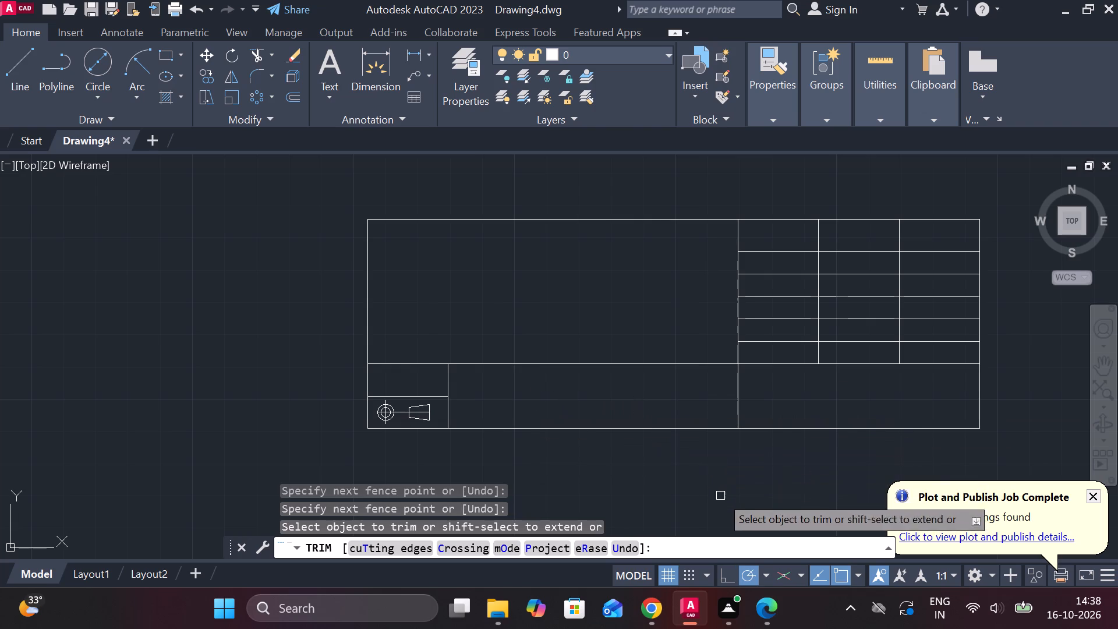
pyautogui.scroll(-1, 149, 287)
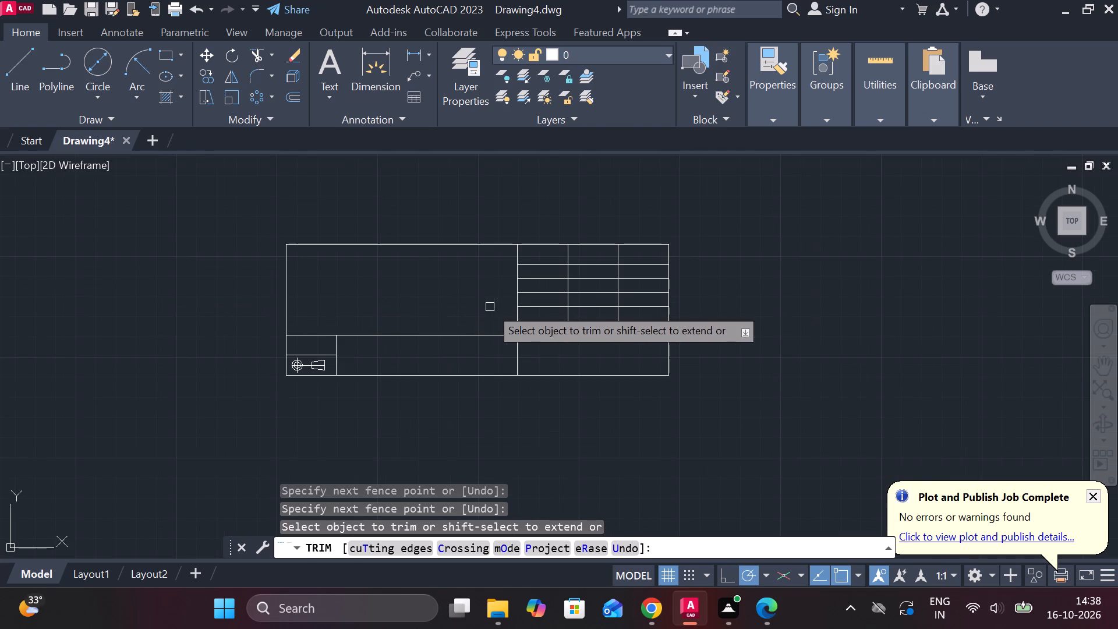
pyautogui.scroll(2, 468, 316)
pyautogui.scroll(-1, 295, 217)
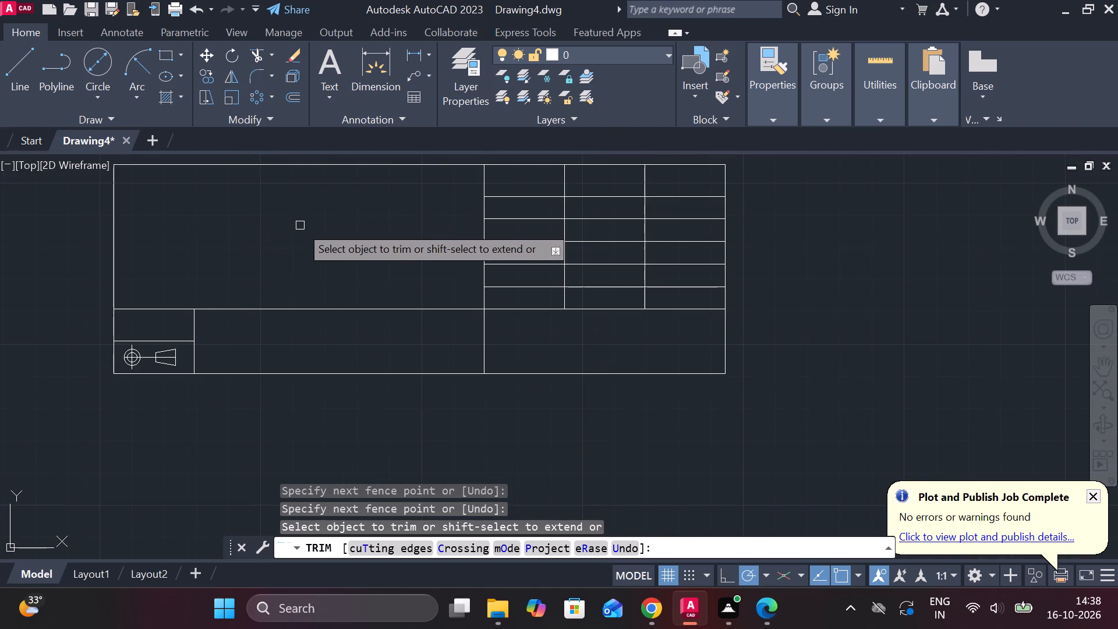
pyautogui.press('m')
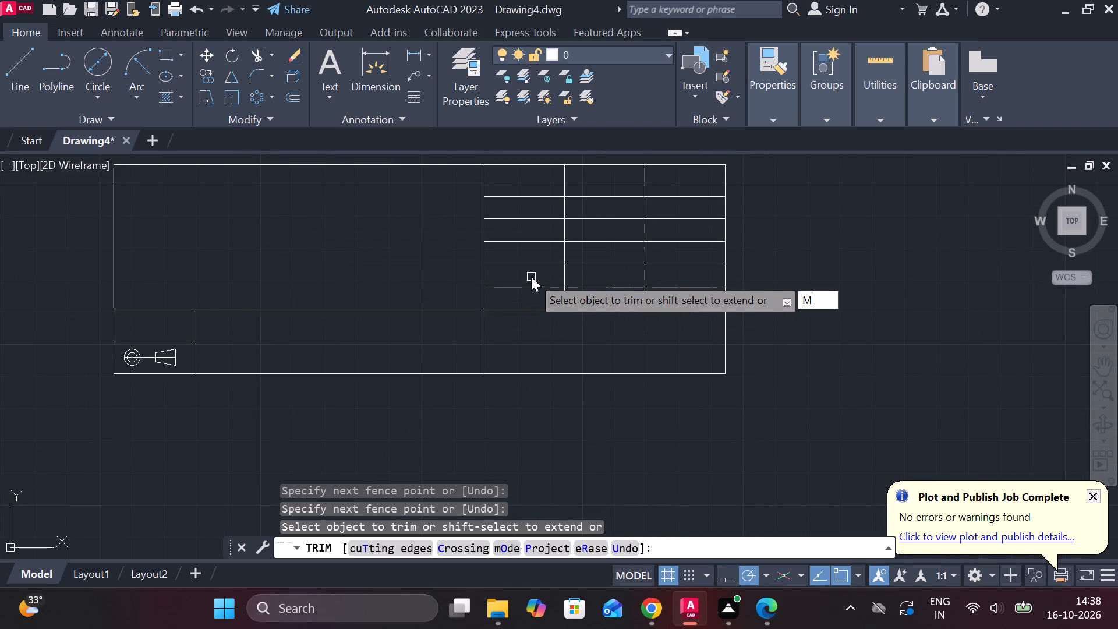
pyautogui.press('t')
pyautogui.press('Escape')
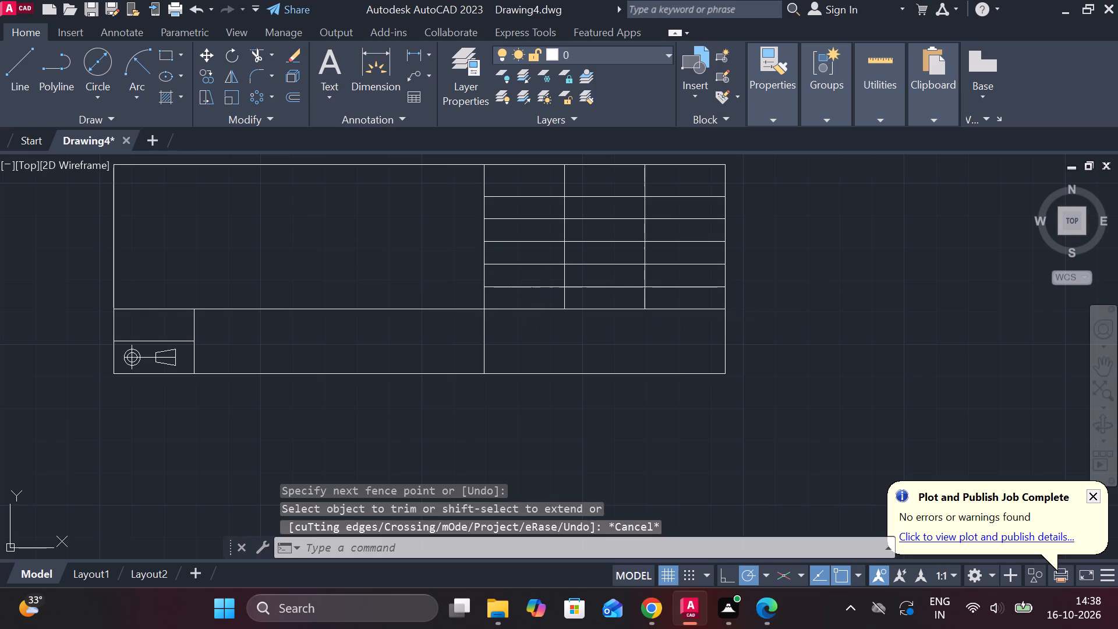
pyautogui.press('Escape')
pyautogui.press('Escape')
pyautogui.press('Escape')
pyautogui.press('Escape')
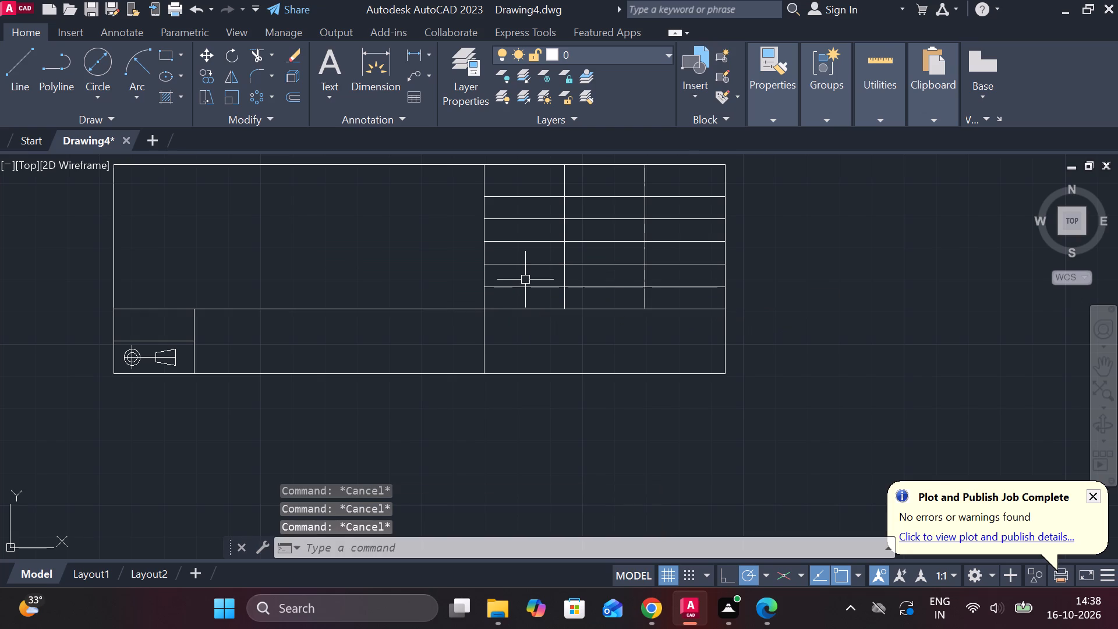
# Add centred multiline text DESIGNED in the first column's cell directly below the header row of the title block's three-column table.
pyautogui.write('MY')
pyautogui.press('BackSpace')
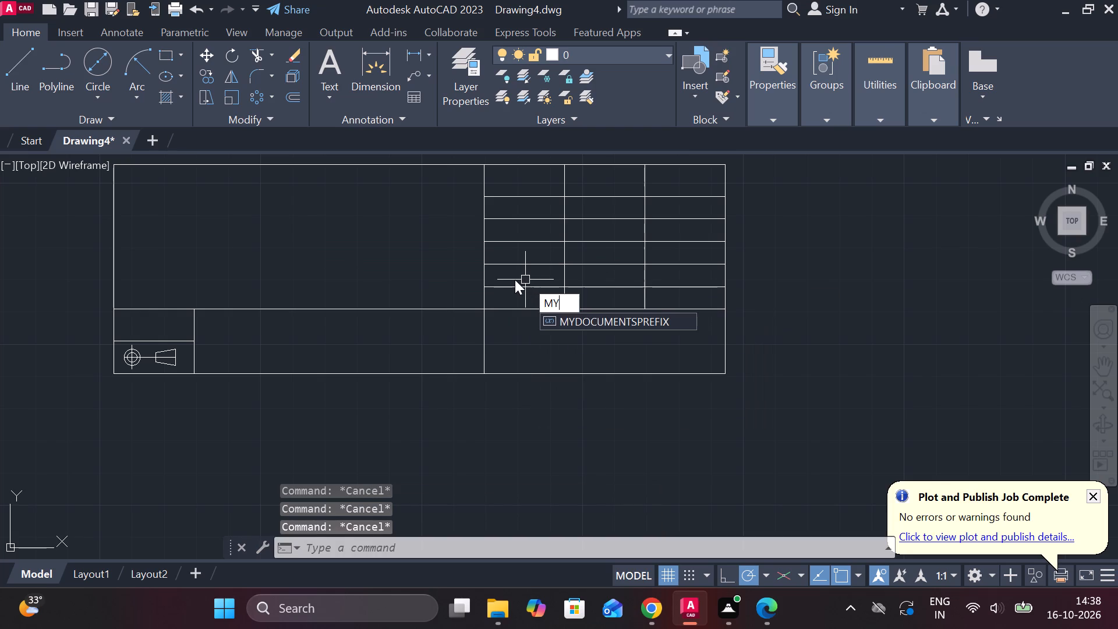
pyautogui.press('BackSpace')
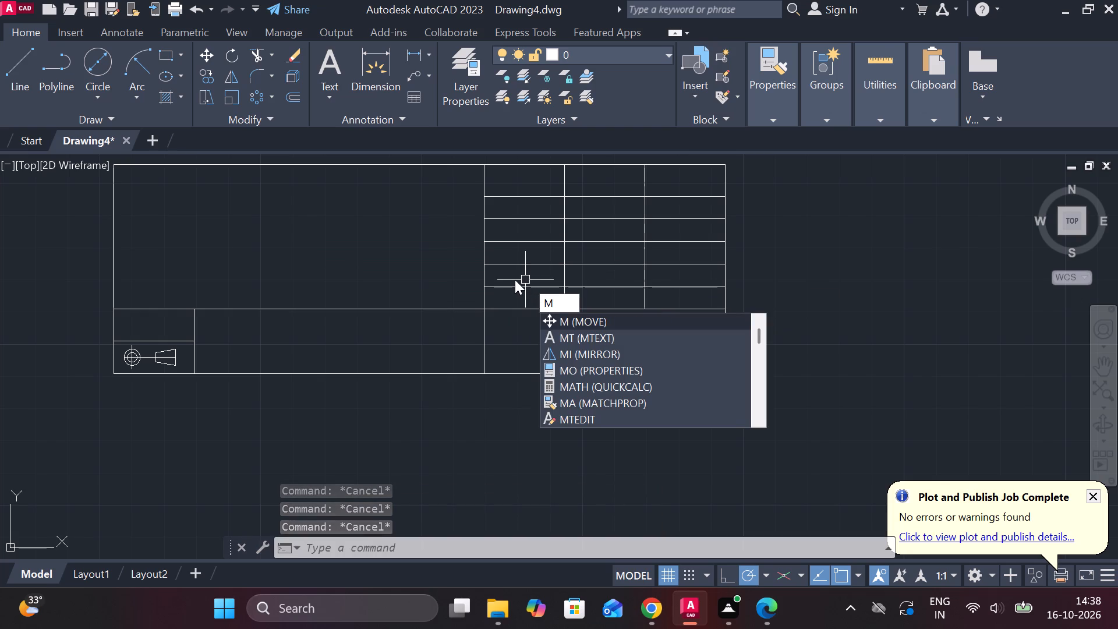
pyautogui.press('t')
pyautogui.press('Return')
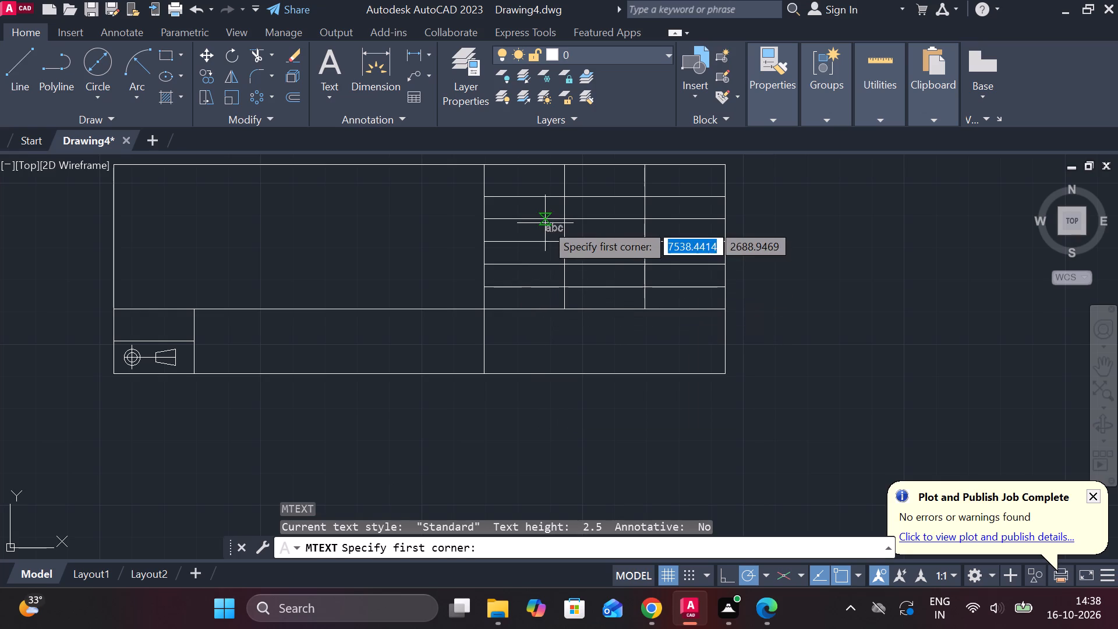
pyautogui.scroll(2, 494, 205)
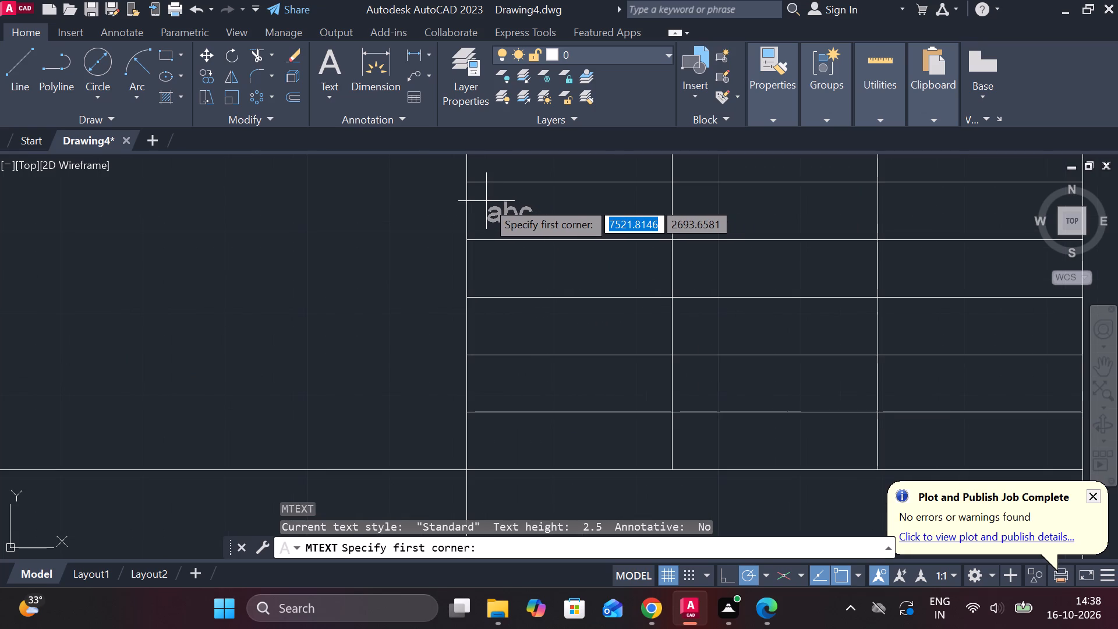
pyautogui.click(486, 201)
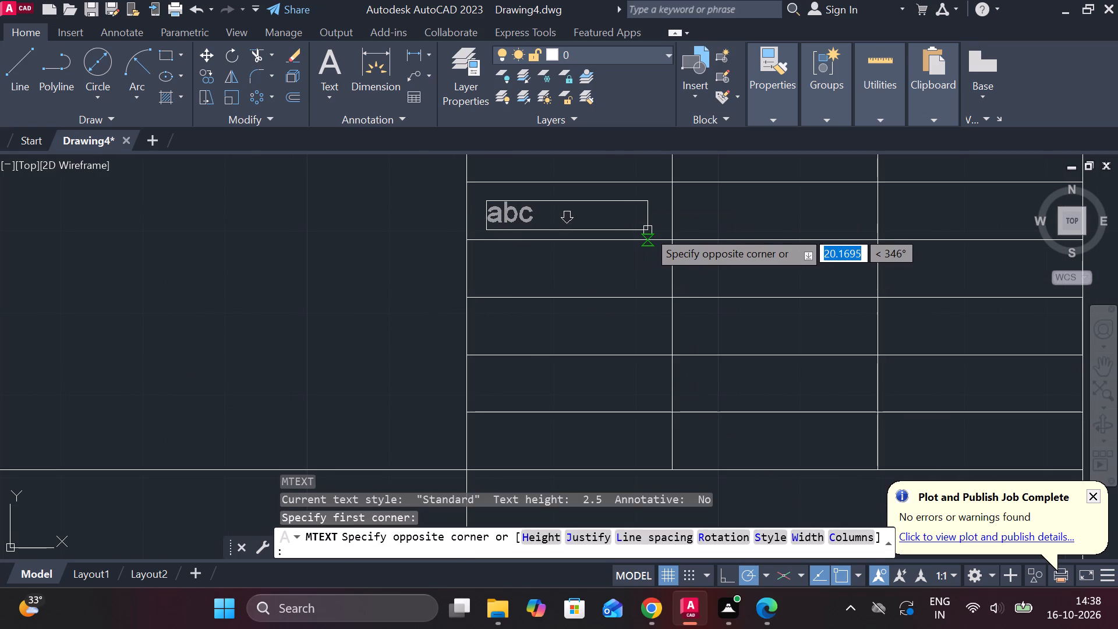
pyautogui.click(653, 230)
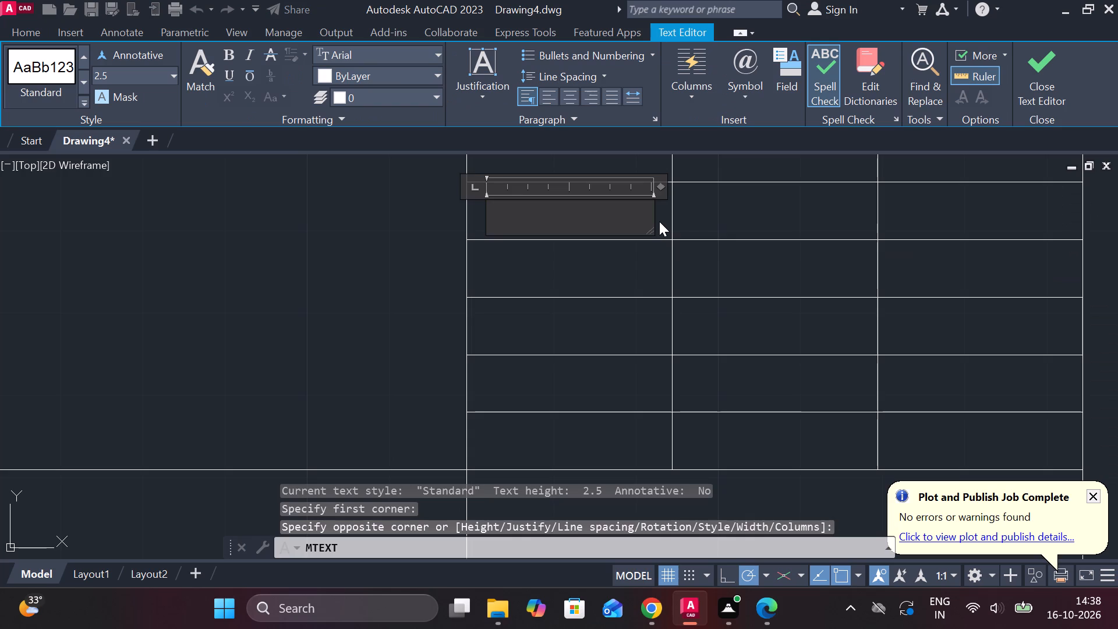
pyautogui.click(567, 95)
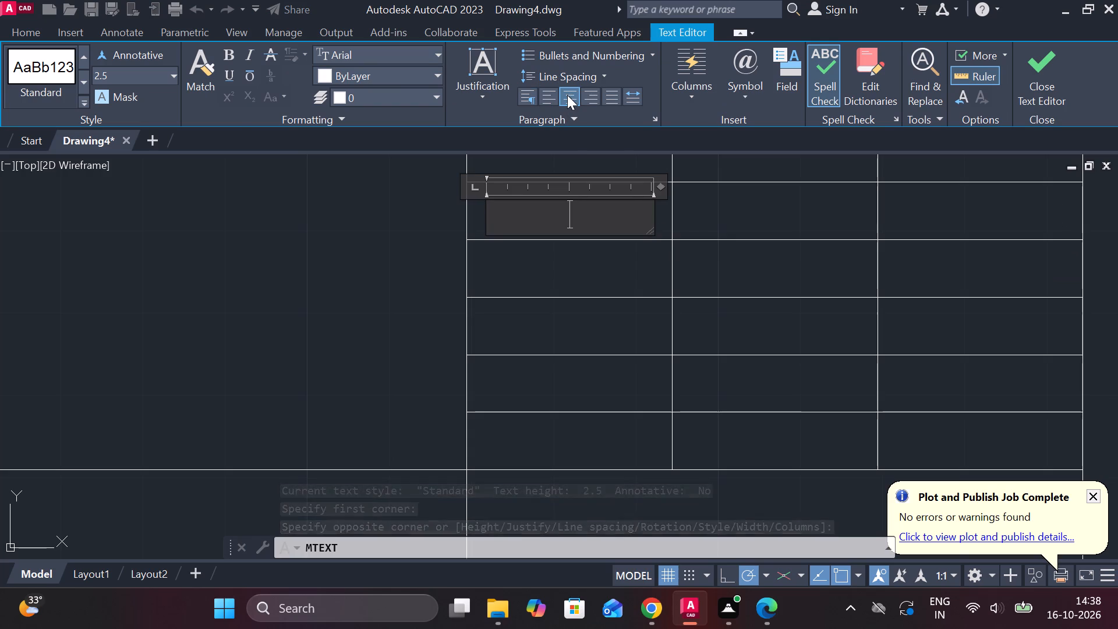
pyautogui.write('DES')
pyautogui.write('IGNED')
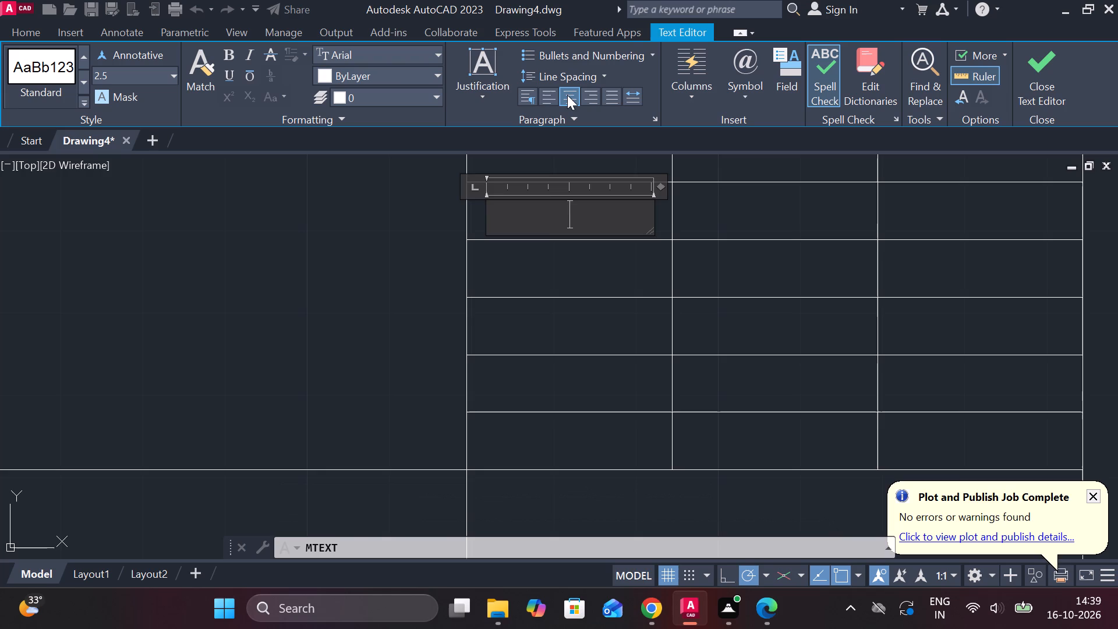
pyautogui.click(564, 211)
pyautogui.write('DESIGNED')
pyautogui.click(598, 257)
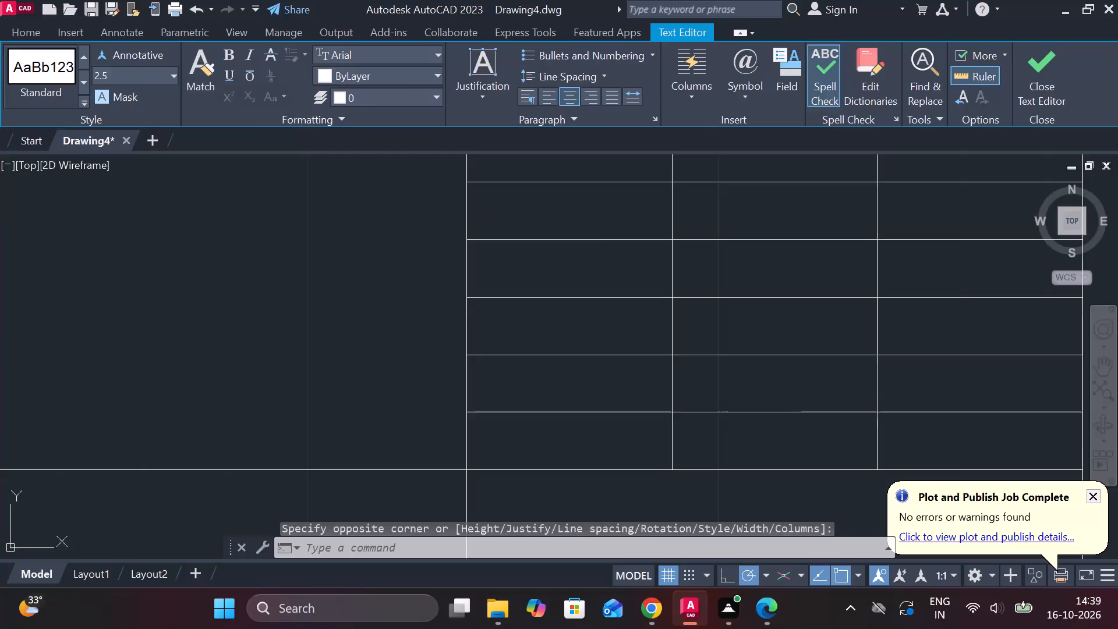
# Copy the DESIGNED text straight down into the four cells below it in the table's first column.
pyautogui.click(589, 209)
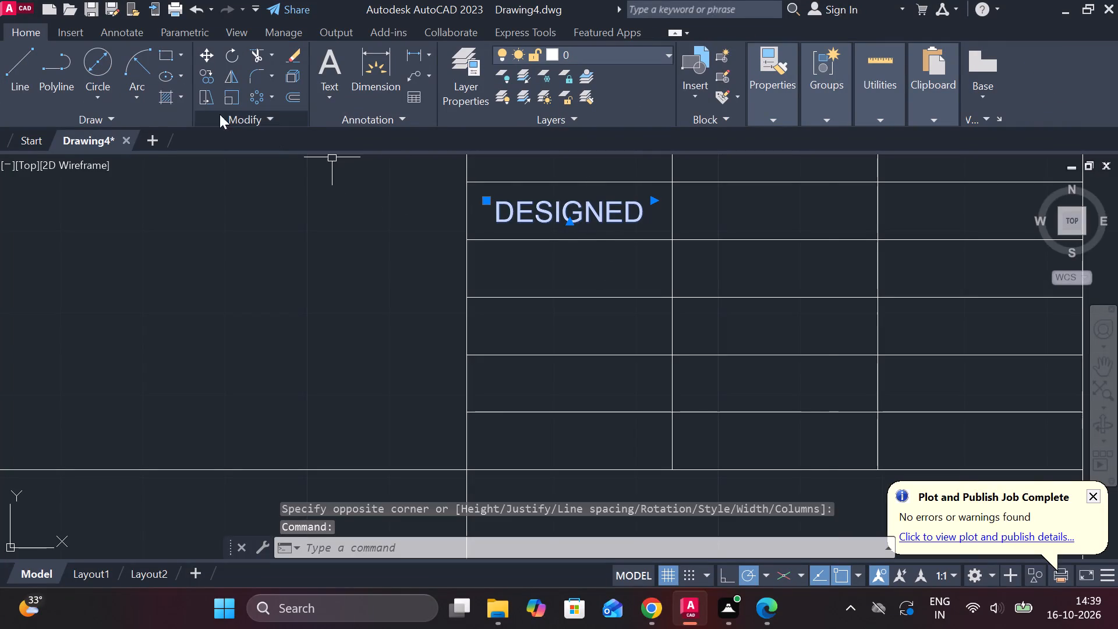
pyautogui.click(209, 74)
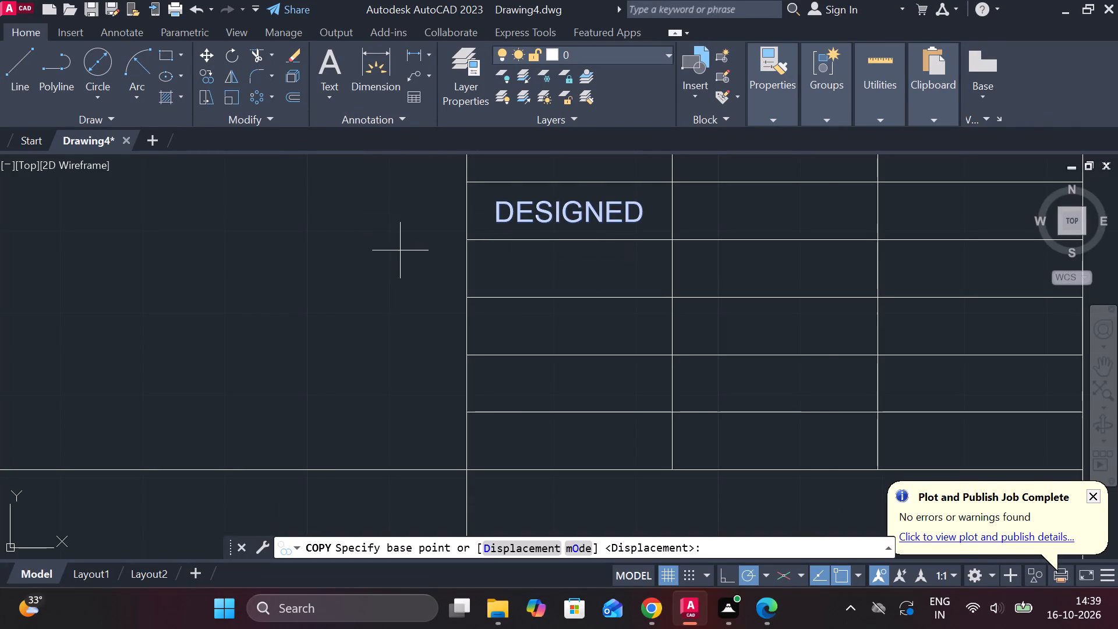
pyautogui.click(566, 210)
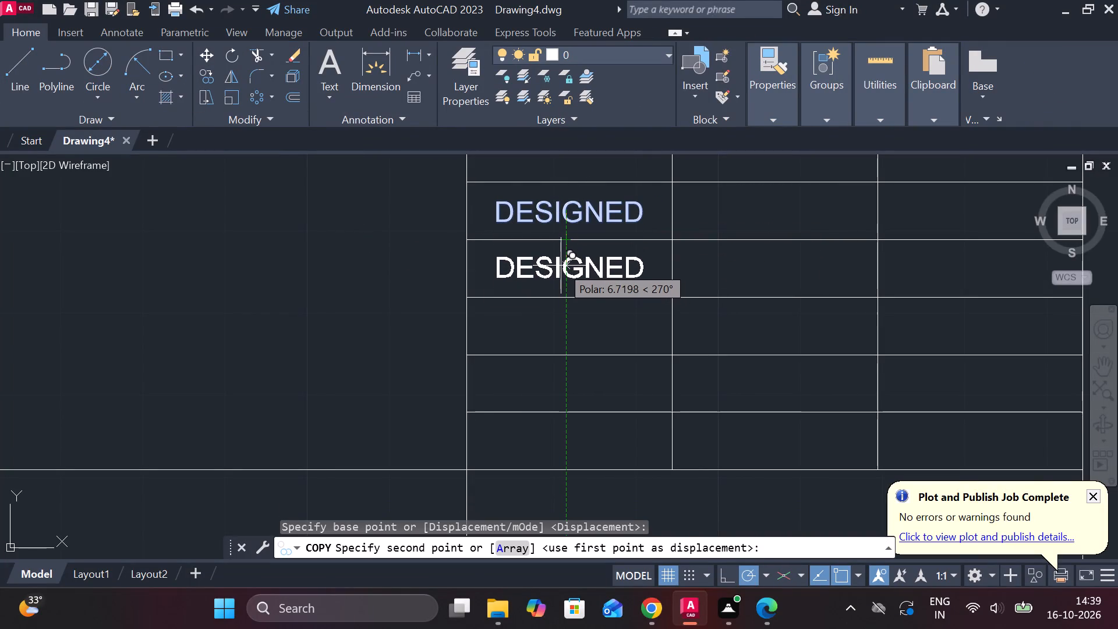
pyautogui.click(561, 266)
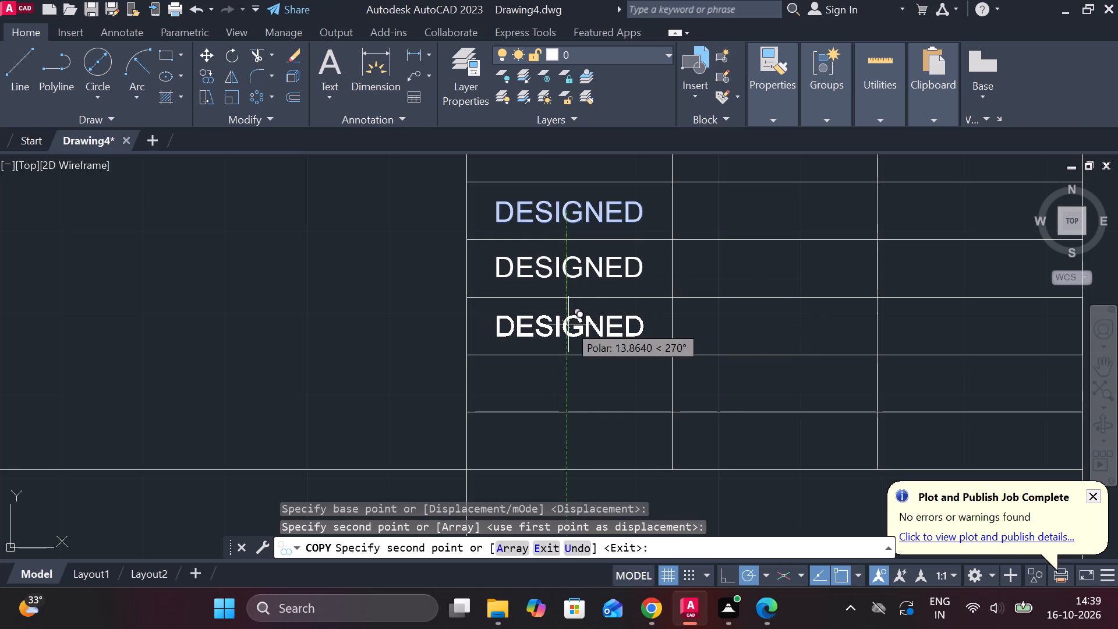
pyautogui.click(568, 324)
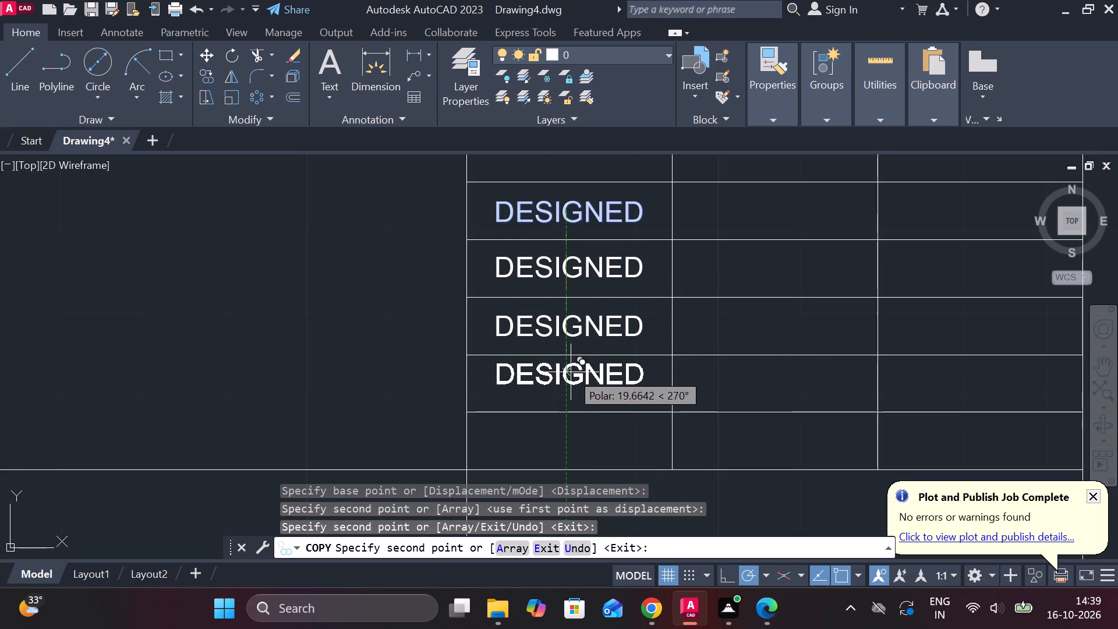
pyautogui.click(571, 378)
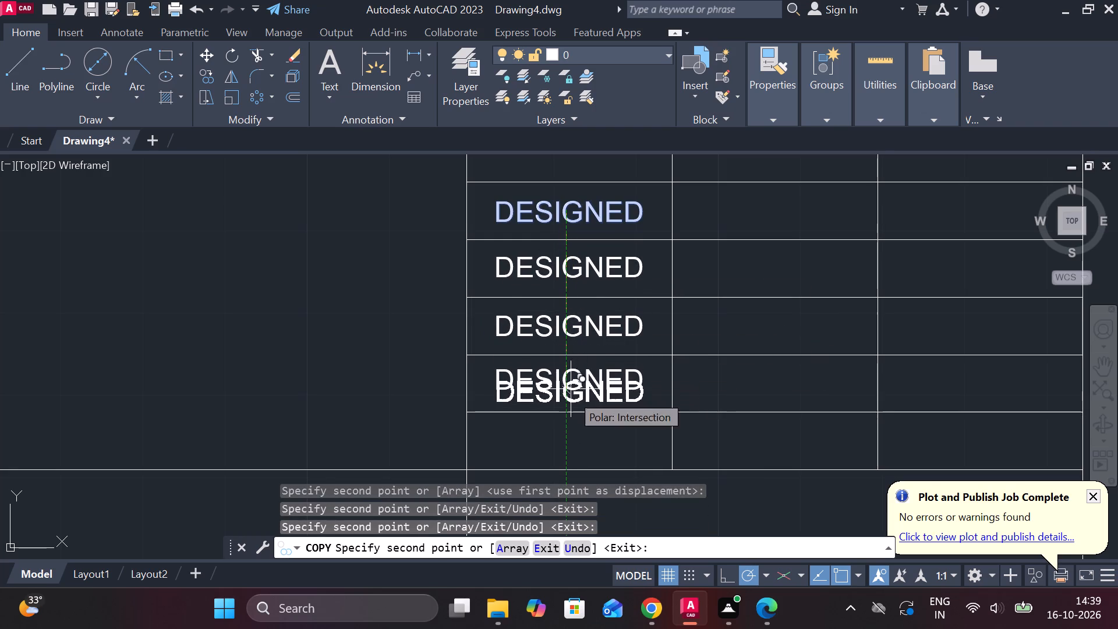
pyautogui.click(565, 441)
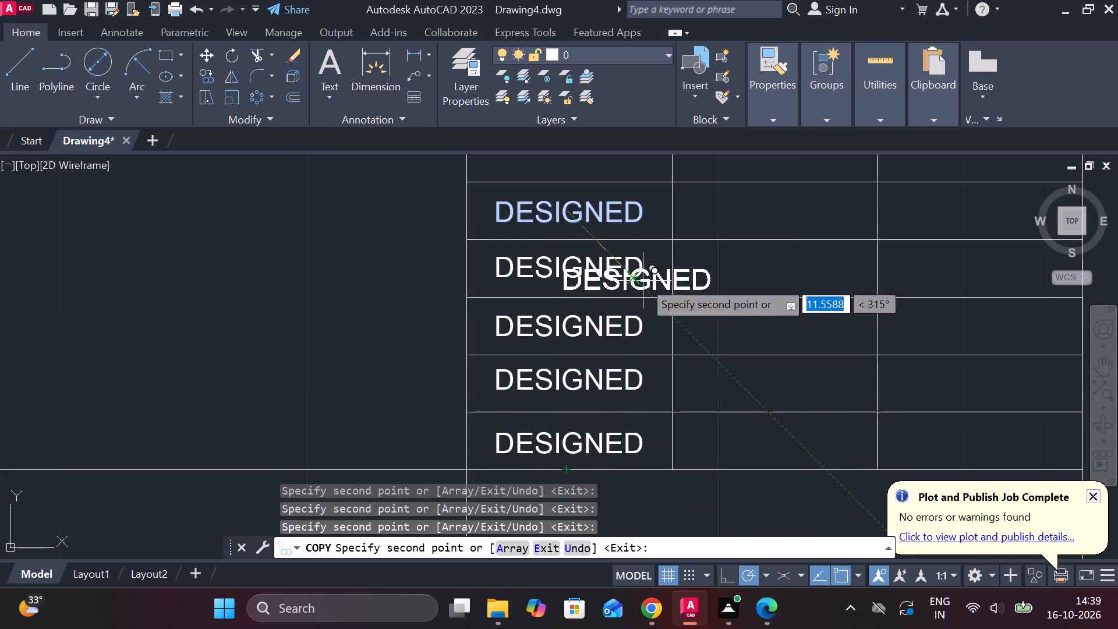
pyautogui.hotkey('ctrl', 'z')
pyautogui.hotkey('ctrl', 'z')
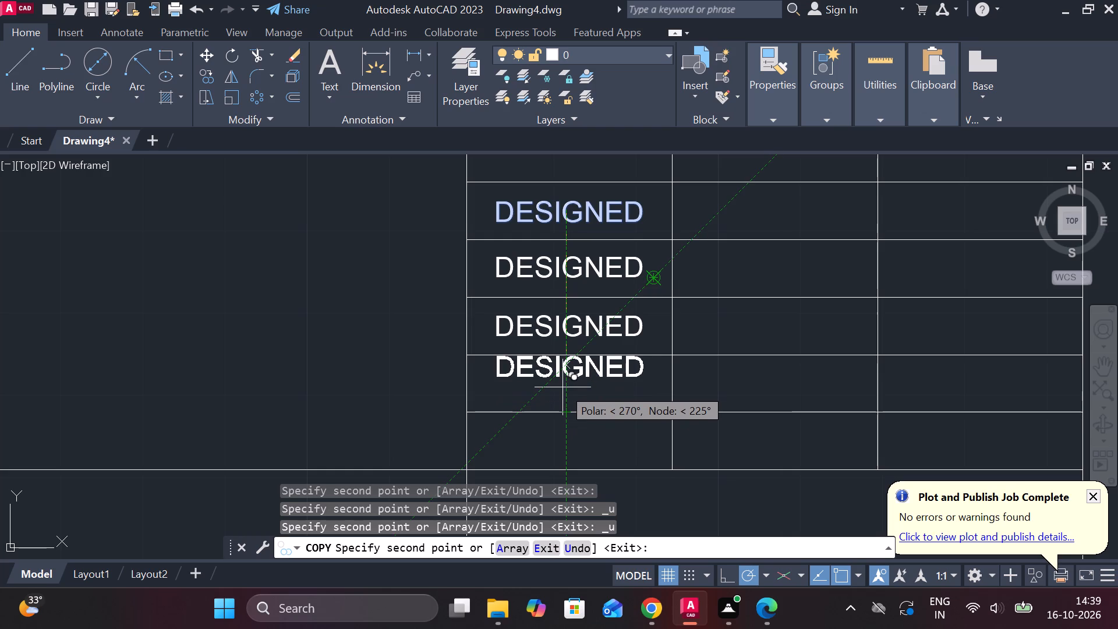
pyautogui.click(556, 437)
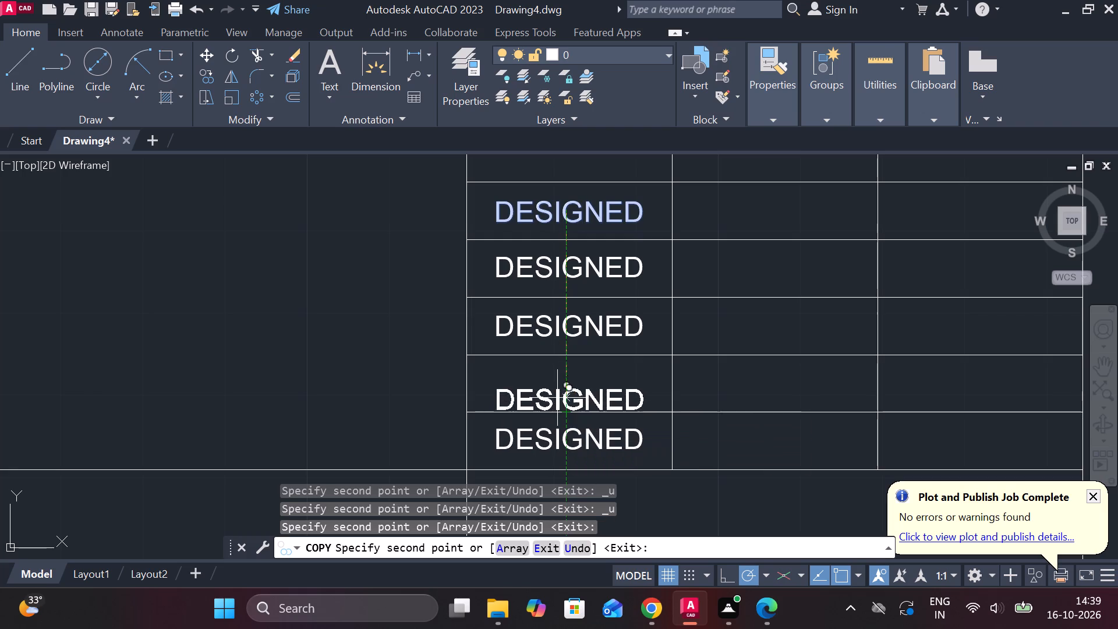
pyautogui.click(562, 384)
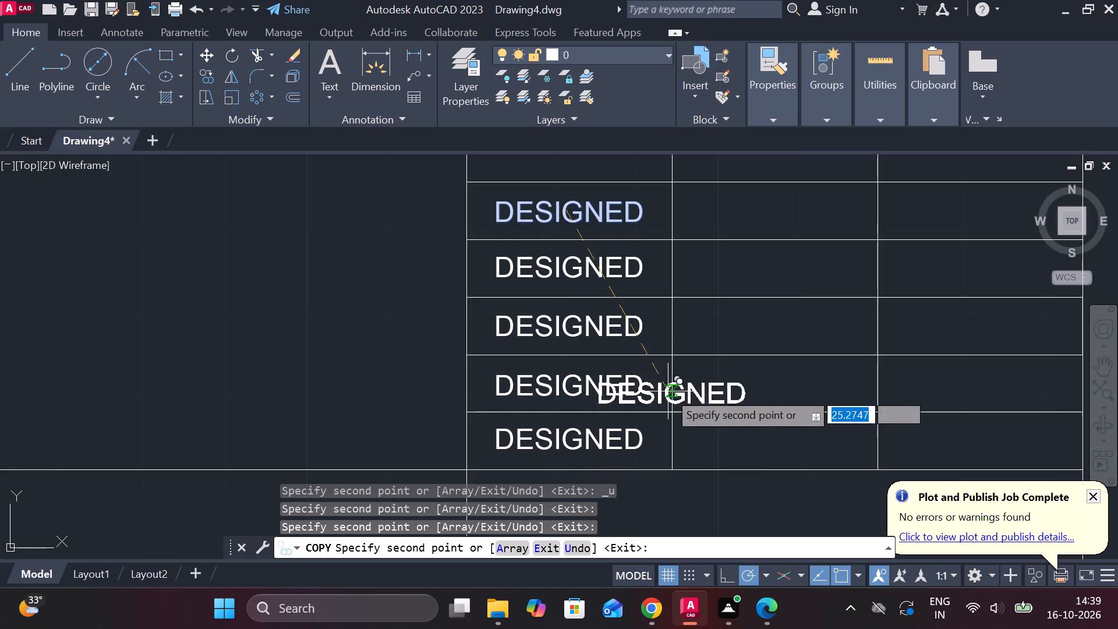
# Copy the DESIGNED text into the header cells of the table's second and third columns.
pyautogui.scroll(-2, 730, 213)
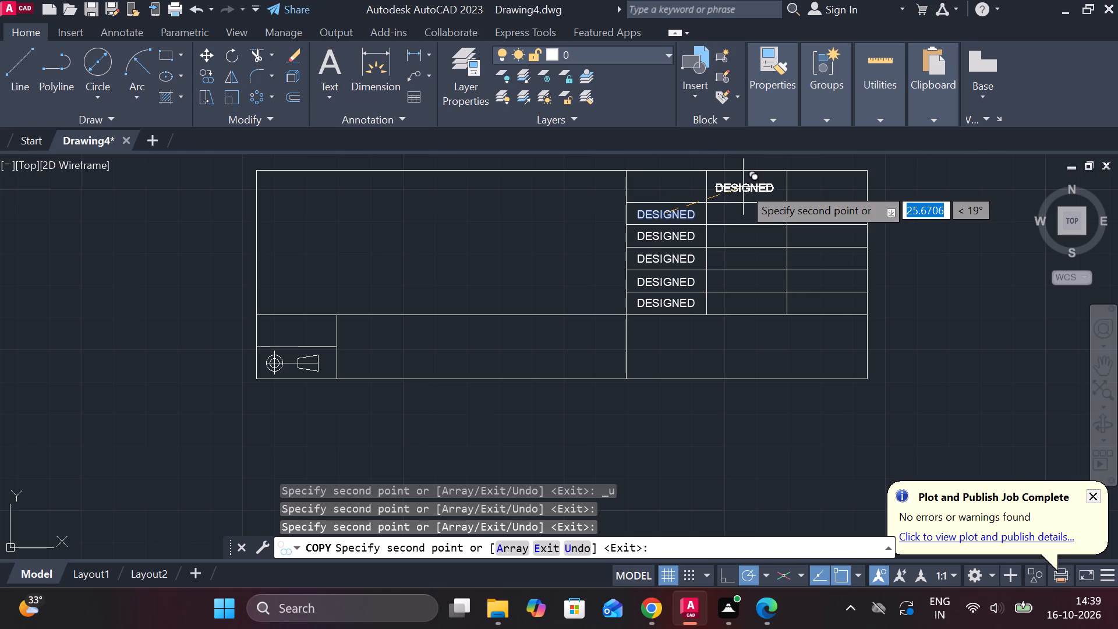
pyautogui.click(743, 187)
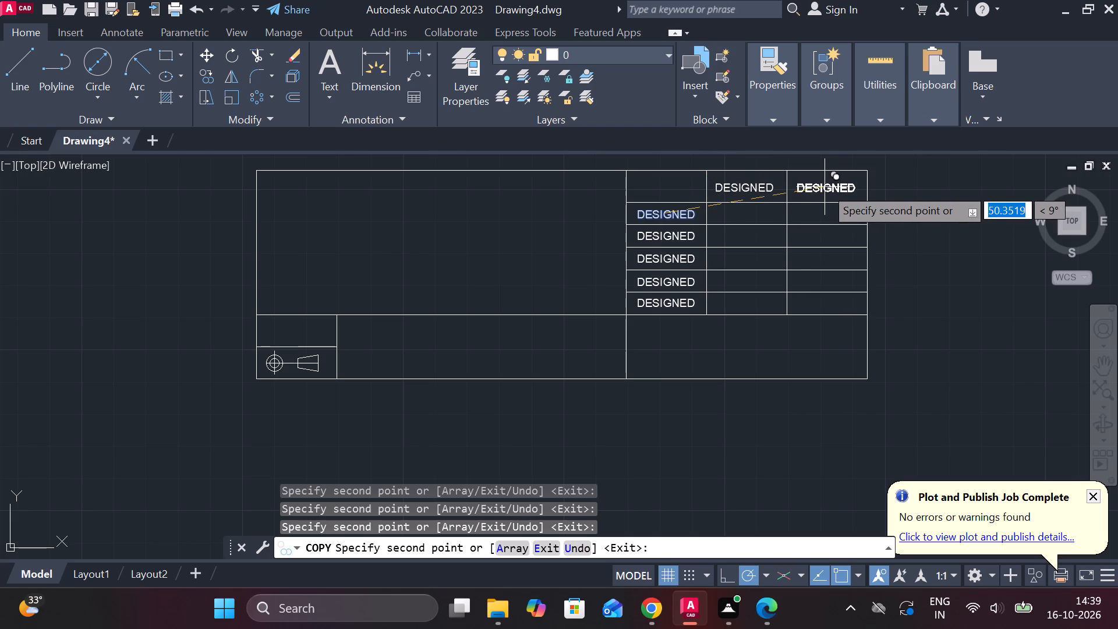
pyautogui.click(825, 187)
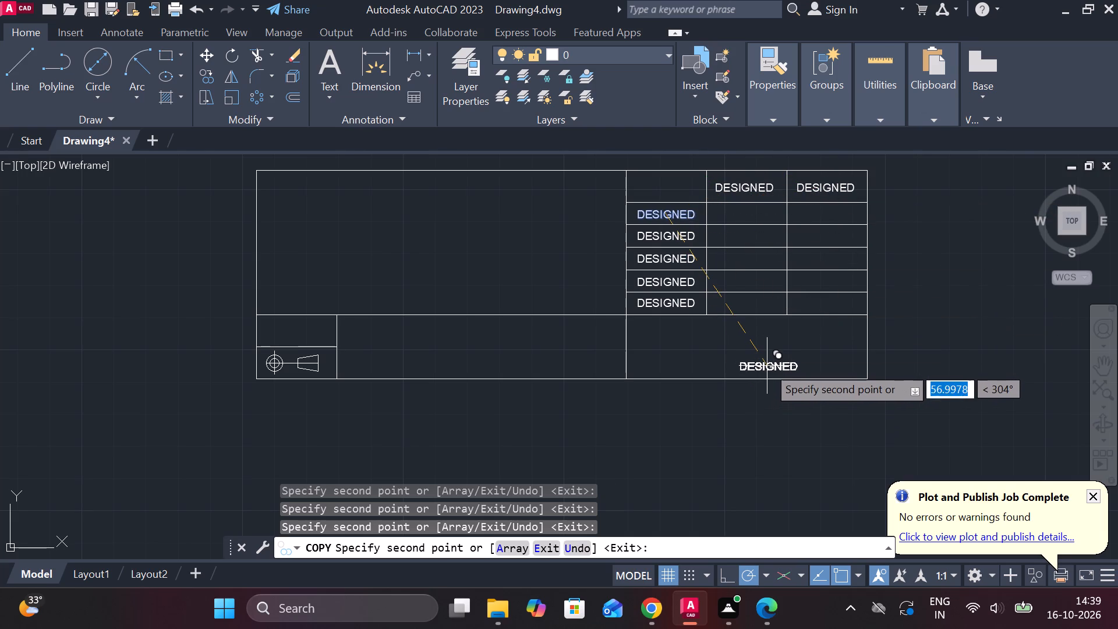
# Copy DESIGNED to the upper-left corner and lower area of the bottom cell under the table, and the upper-left corner of the bottom middle cell.
pyautogui.click(758, 367)
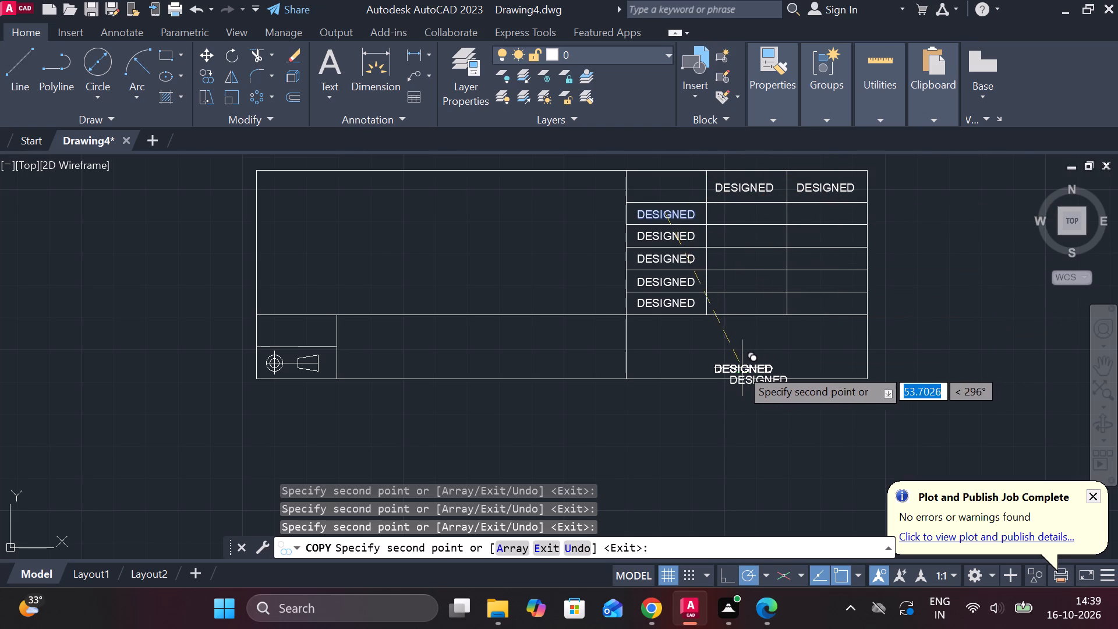
pyautogui.hotkey('ctrl', 'z')
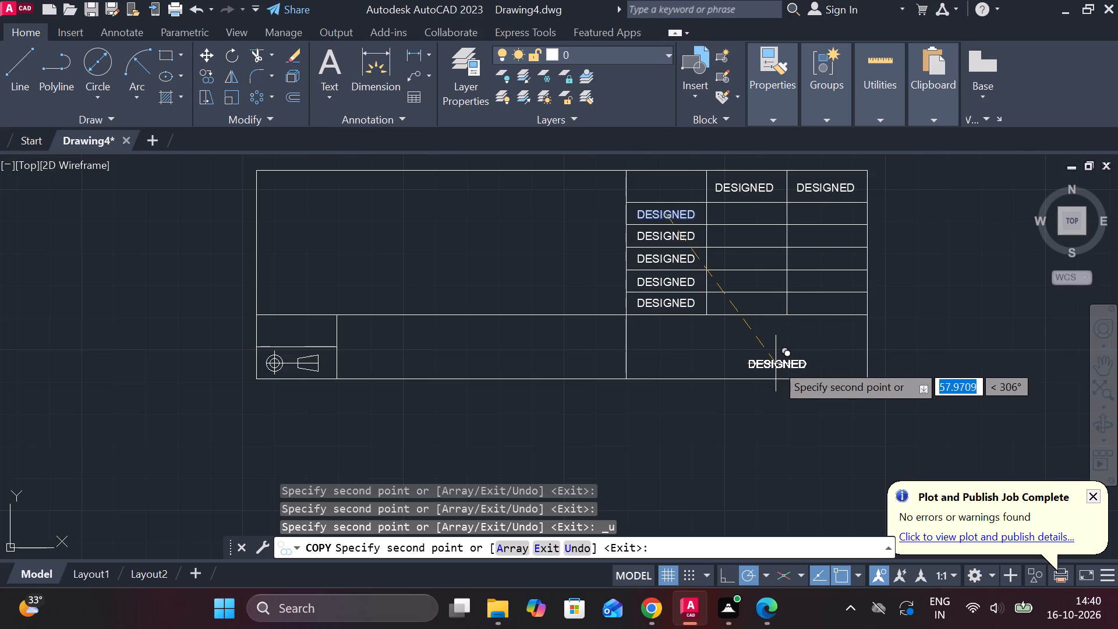
pyautogui.scroll(1, 776, 363)
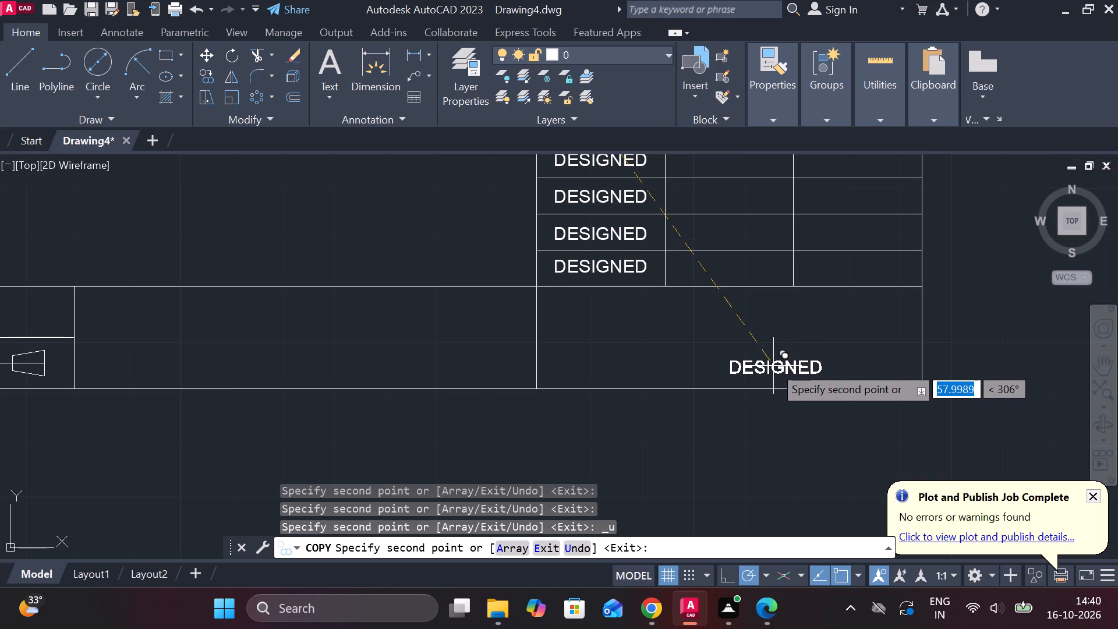
pyautogui.click(771, 367)
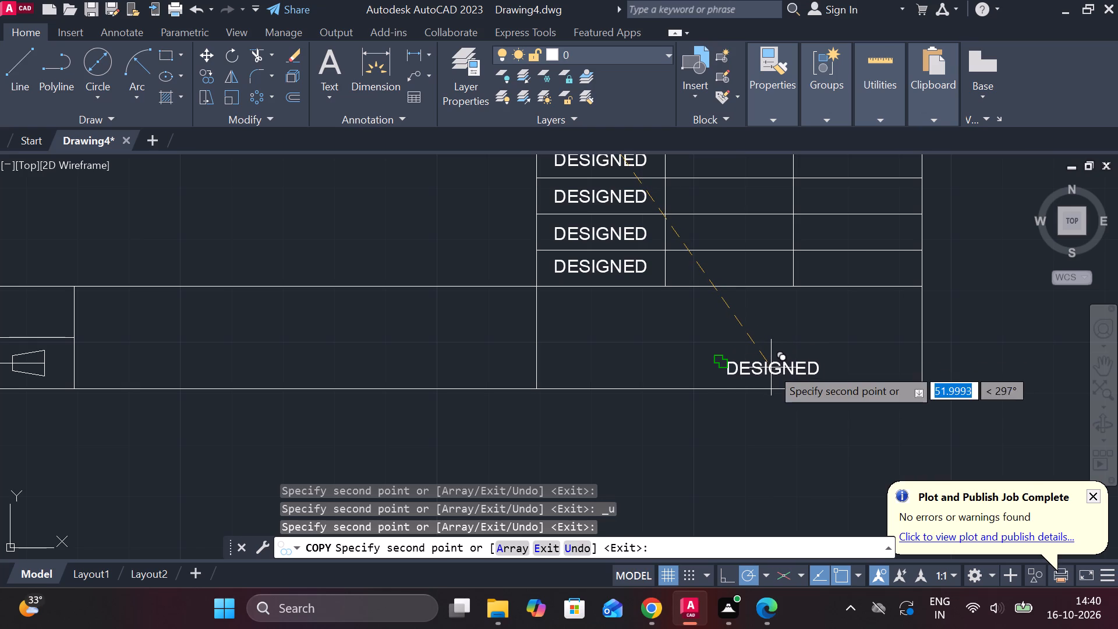
pyautogui.click(600, 303)
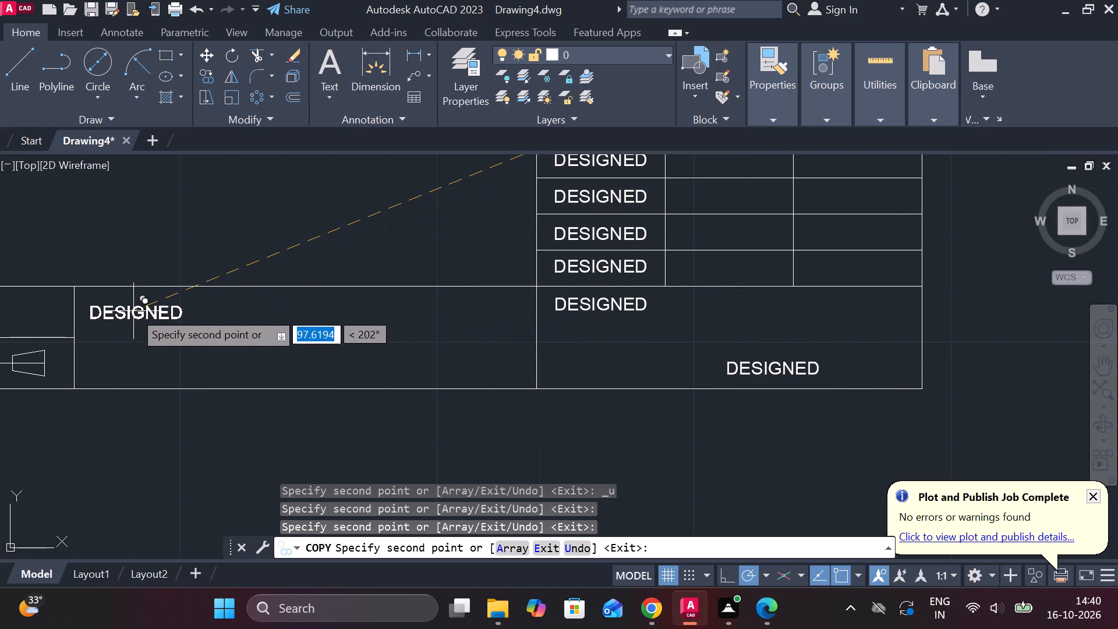
pyautogui.click(133, 311)
# Copy the DESIGNED text into the large open block's upper-left area and the small cell above the projection symbol.
pyautogui.scroll(-1, 107, 219)
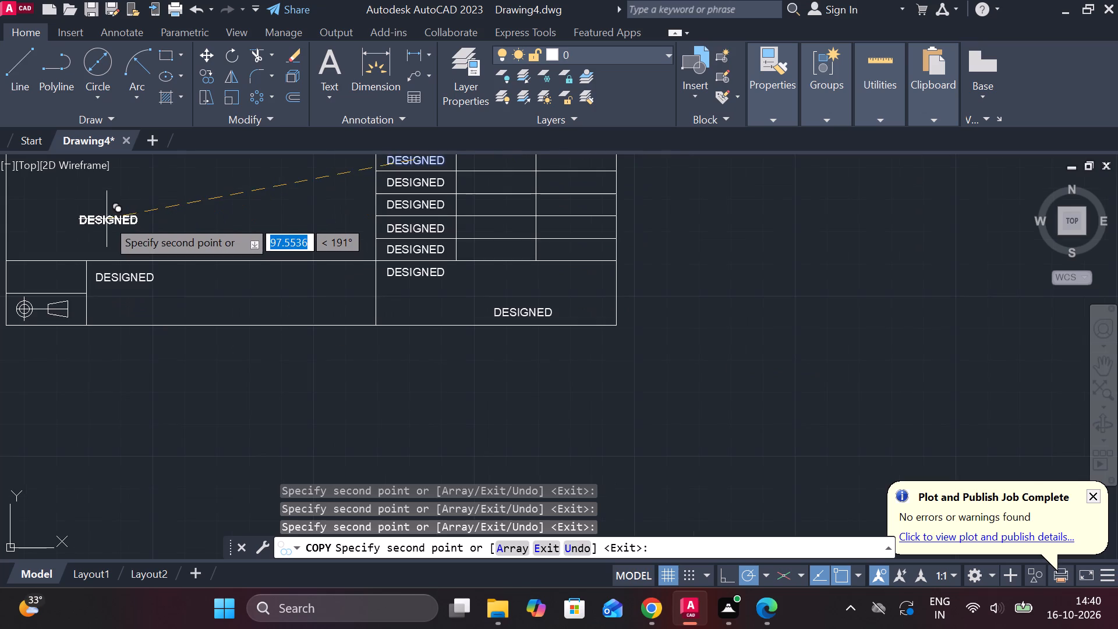
pyautogui.scroll(-1, 107, 219)
pyautogui.scroll(-1, 753, 264)
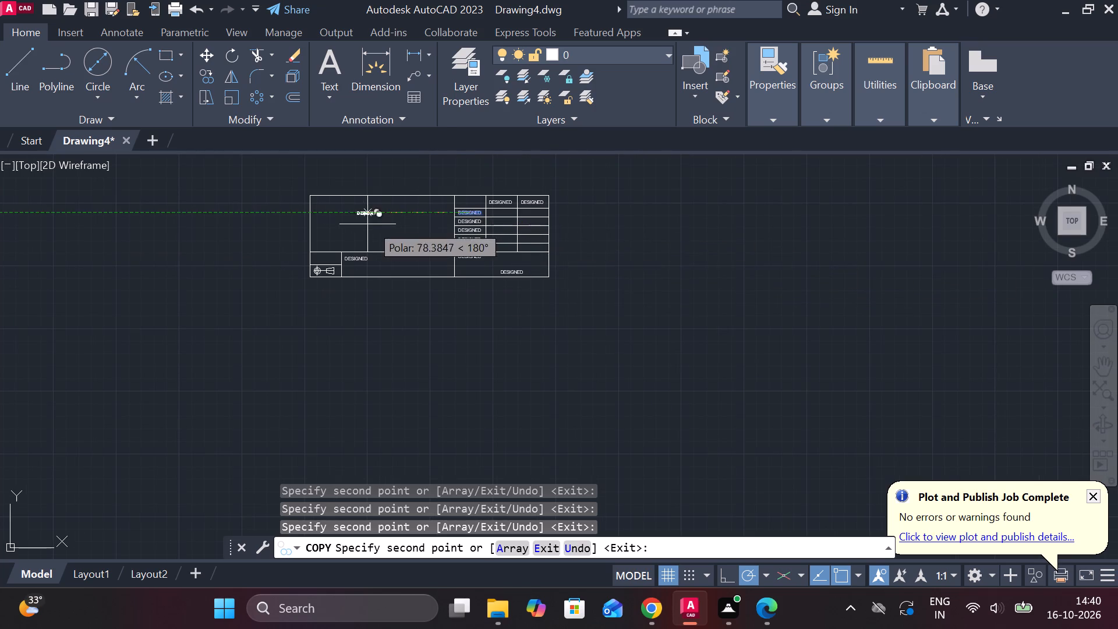
pyautogui.scroll(3, 353, 222)
pyautogui.scroll(-2, 353, 222)
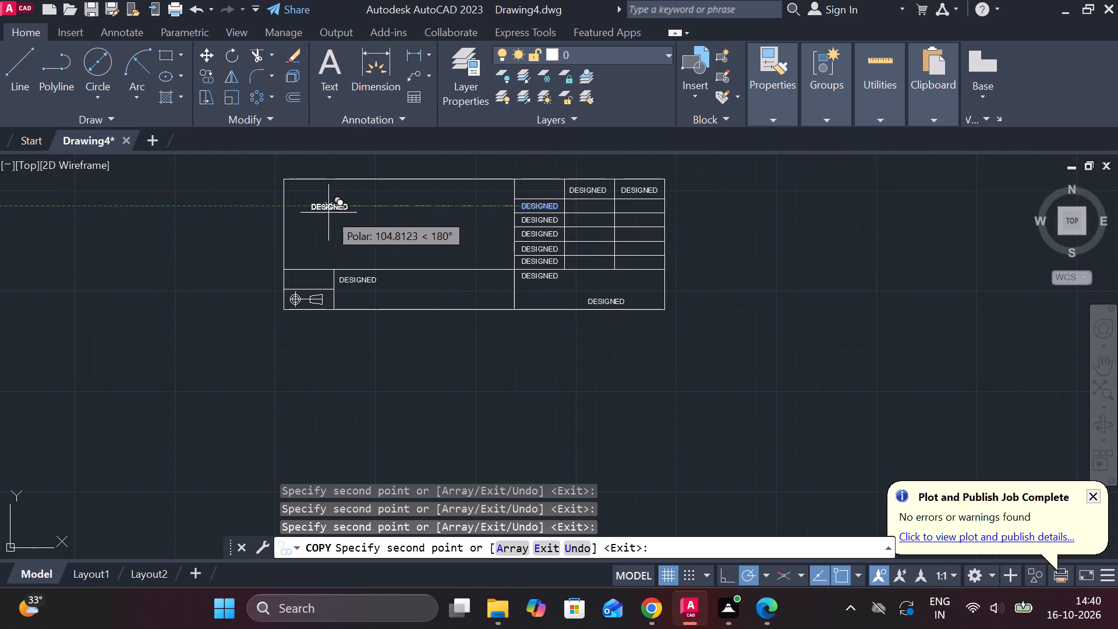
pyautogui.click(329, 208)
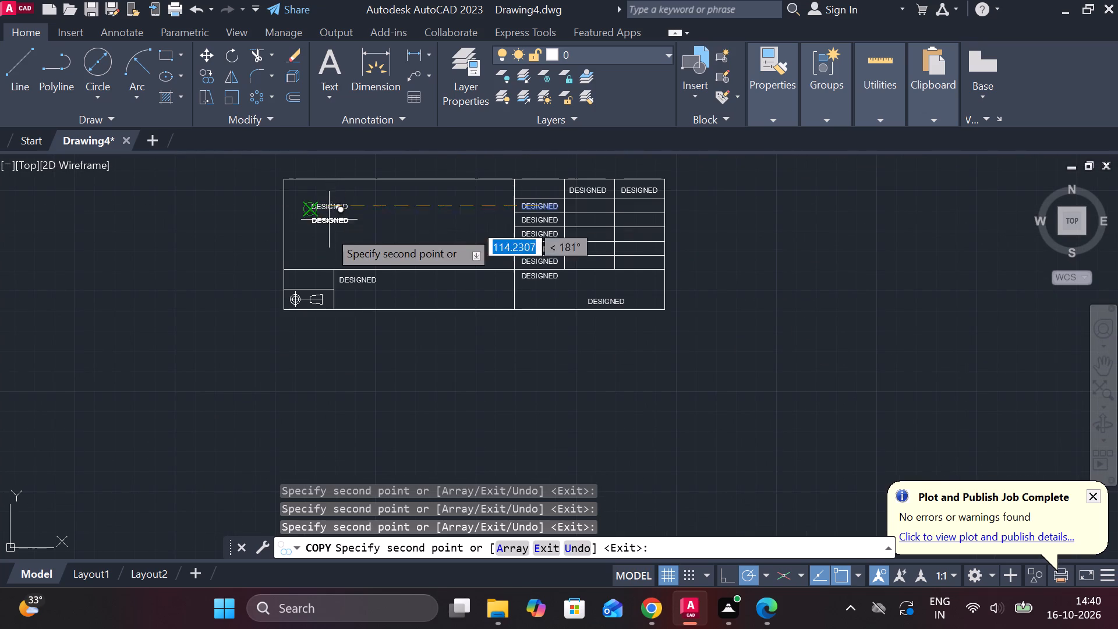
pyautogui.scroll(2, 303, 277)
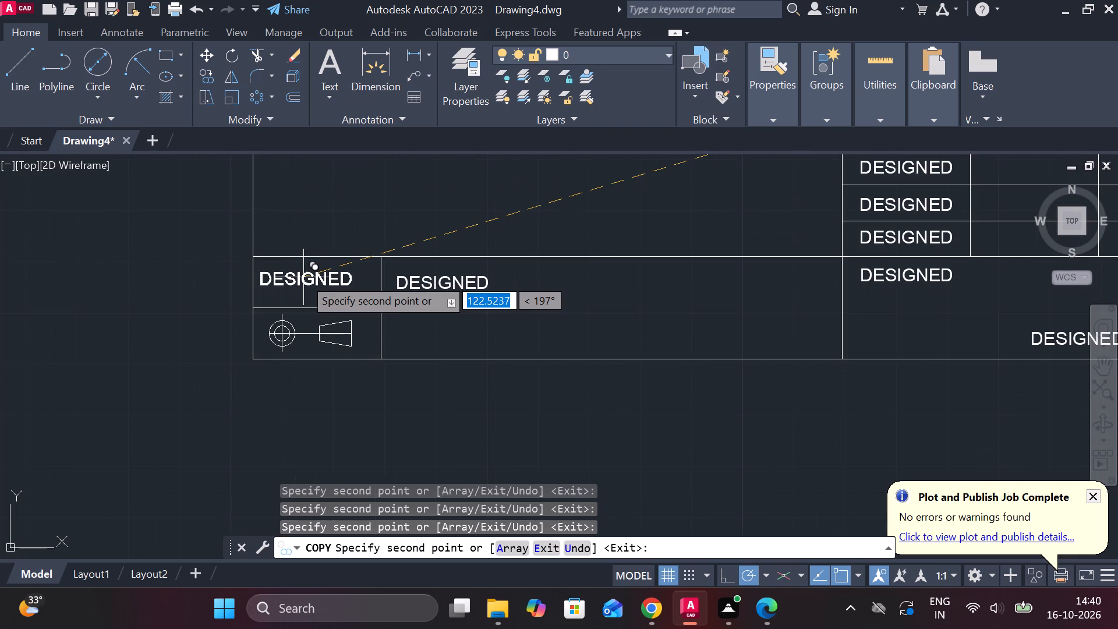
pyautogui.click(305, 280)
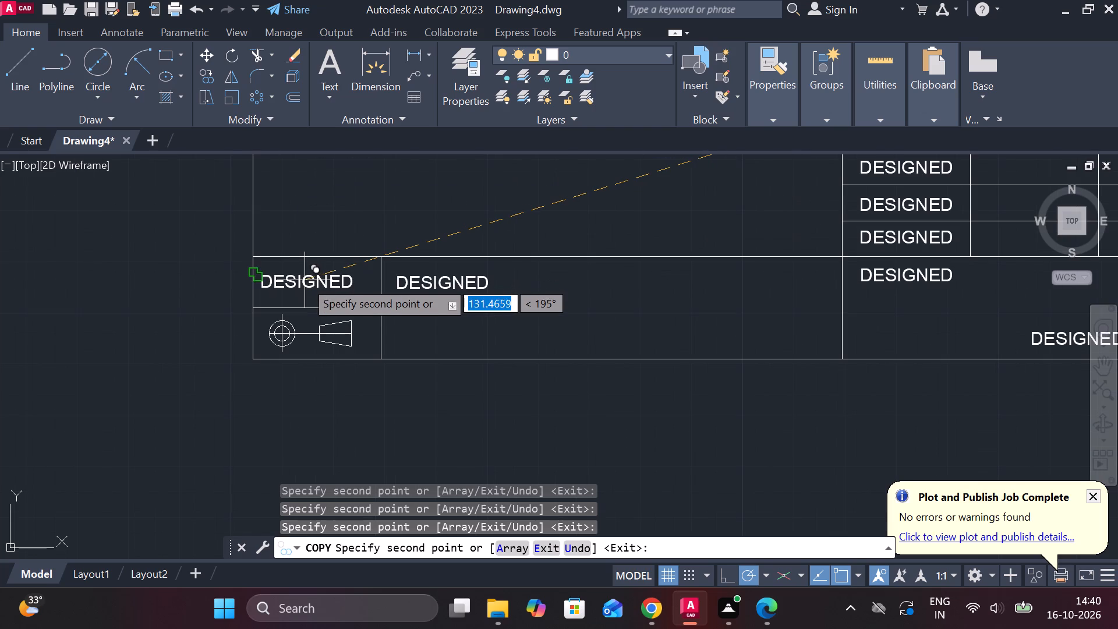
pyautogui.press('Escape')
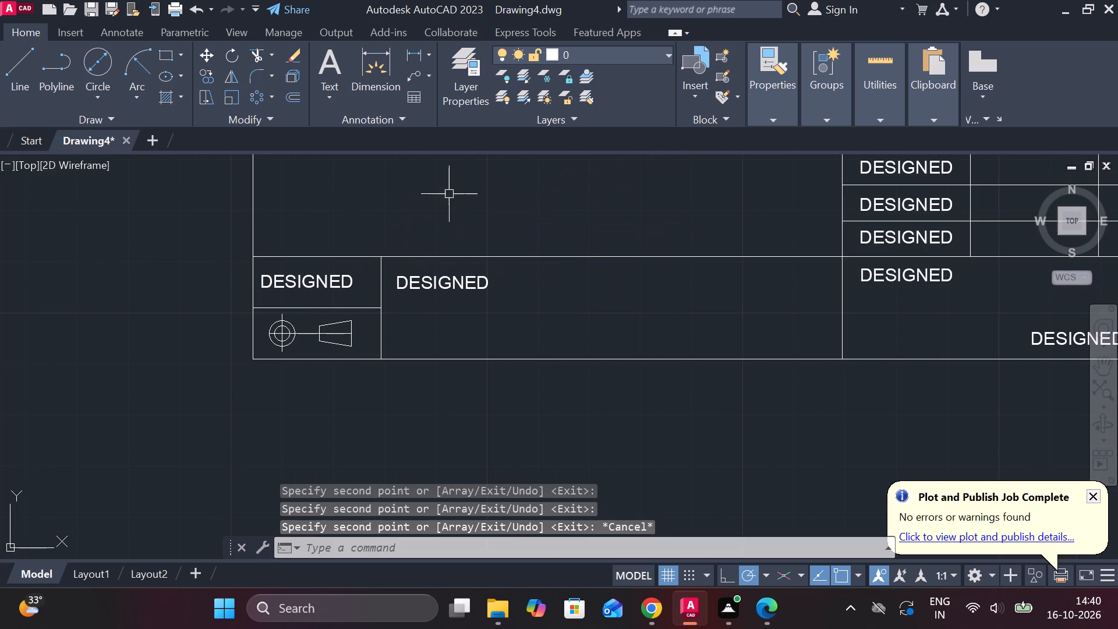
# Change the DESIGNED text in the header cell of the table's second column to NAME.
pyautogui.scroll(-4, 449, 194)
pyautogui.scroll(3, 474, 188)
pyautogui.scroll(-3, 473, 188)
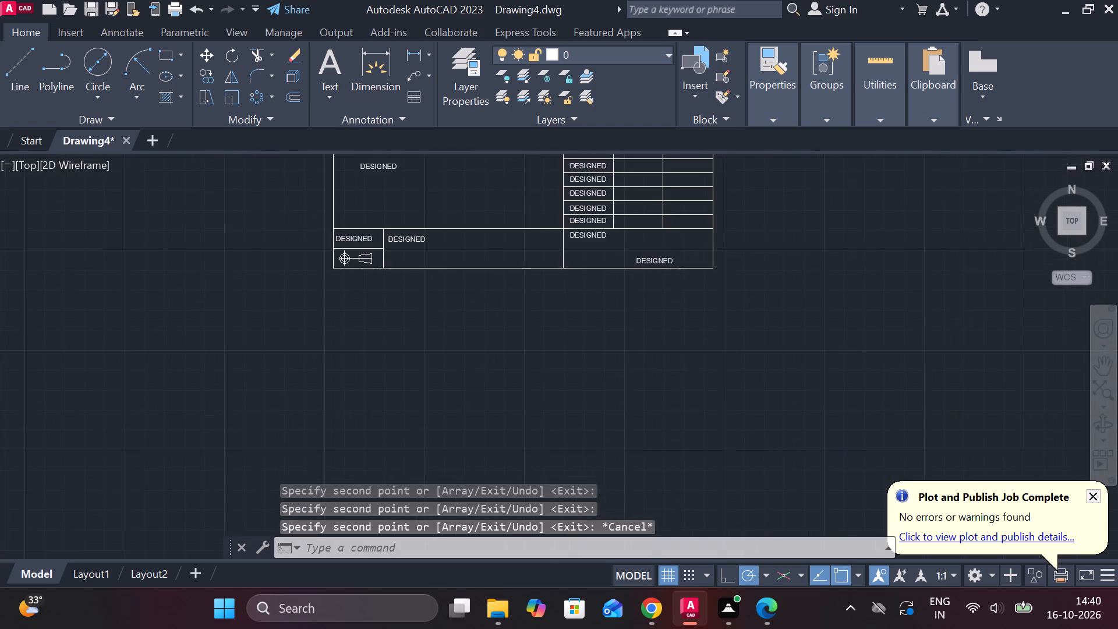
pyautogui.scroll(-2, 542, 298)
pyautogui.scroll(3, 542, 295)
pyautogui.scroll(-3, 542, 286)
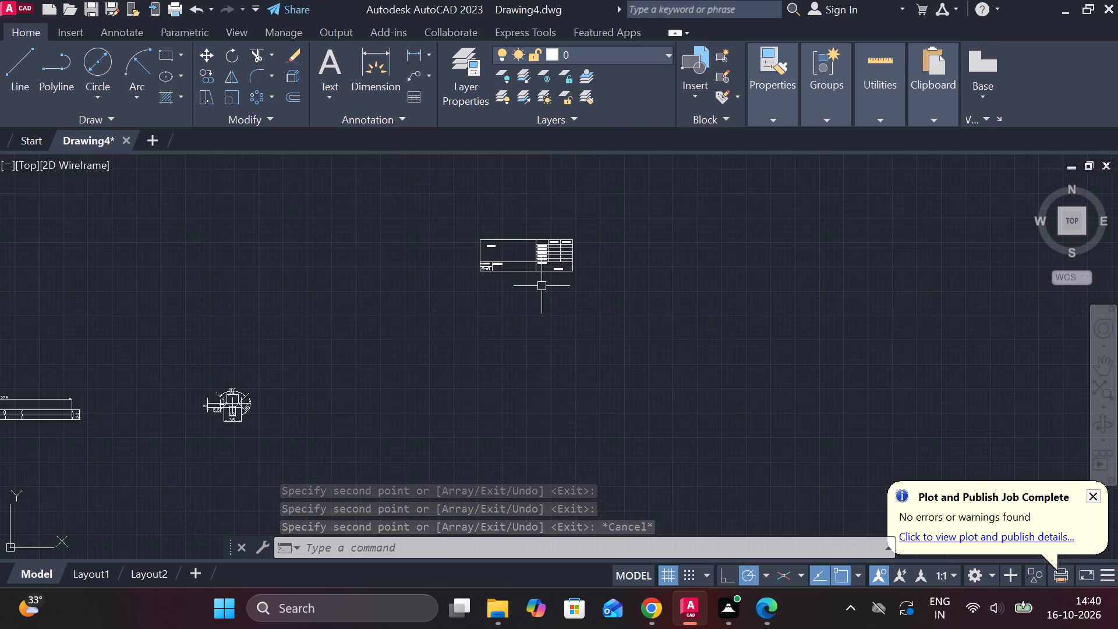
pyautogui.scroll(4, 535, 255)
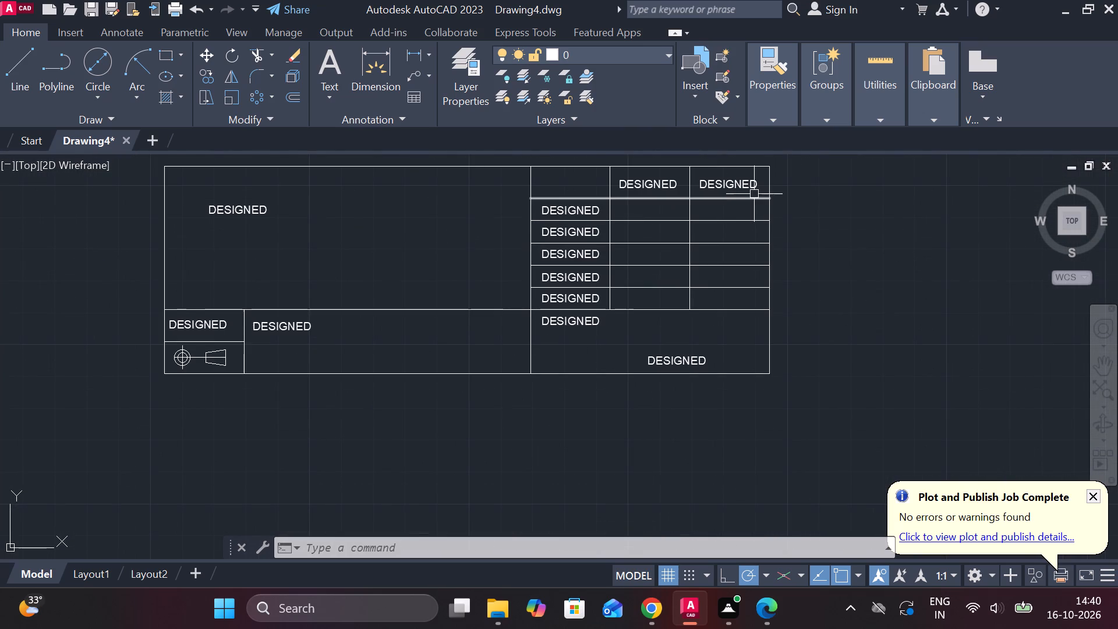
pyautogui.doubleClick(652, 183)
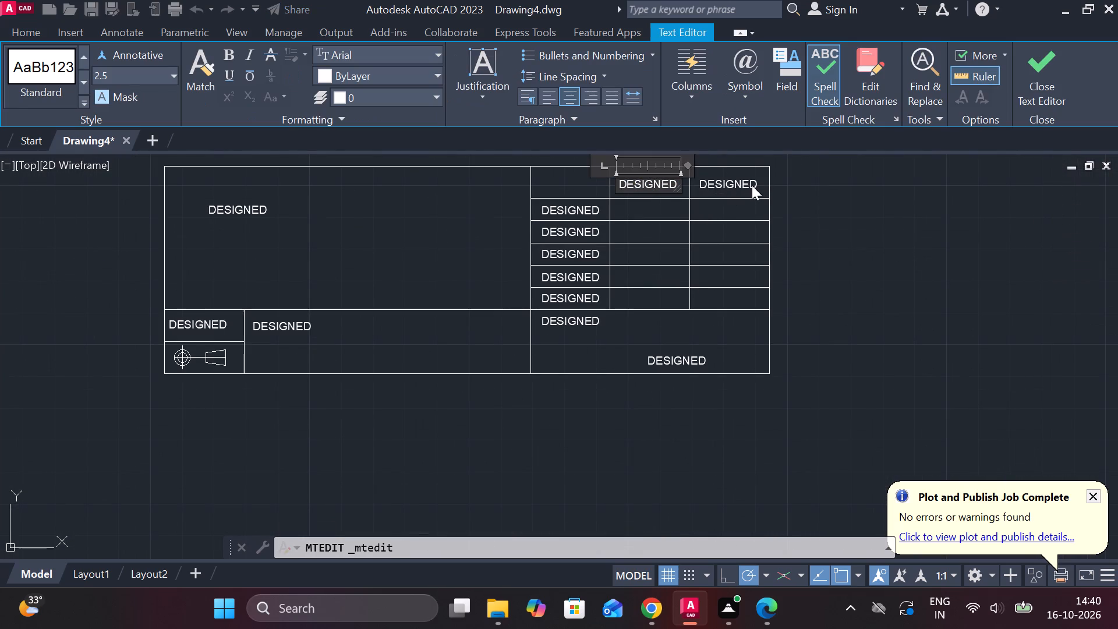
pyautogui.press('Right')
pyautogui.press('Right')
pyautogui.press('Right')
pyautogui.press('Right')
pyautogui.press('Right')
pyautogui.press('Right')
pyautogui.press('Right')
pyautogui.press('Right')
pyautogui.press('Right')
pyautogui.press('Right')
pyautogui.press('Right')
pyautogui.press('Right')
pyautogui.press('Right')
pyautogui.press('BackSpace')
pyautogui.press('BackSpace')
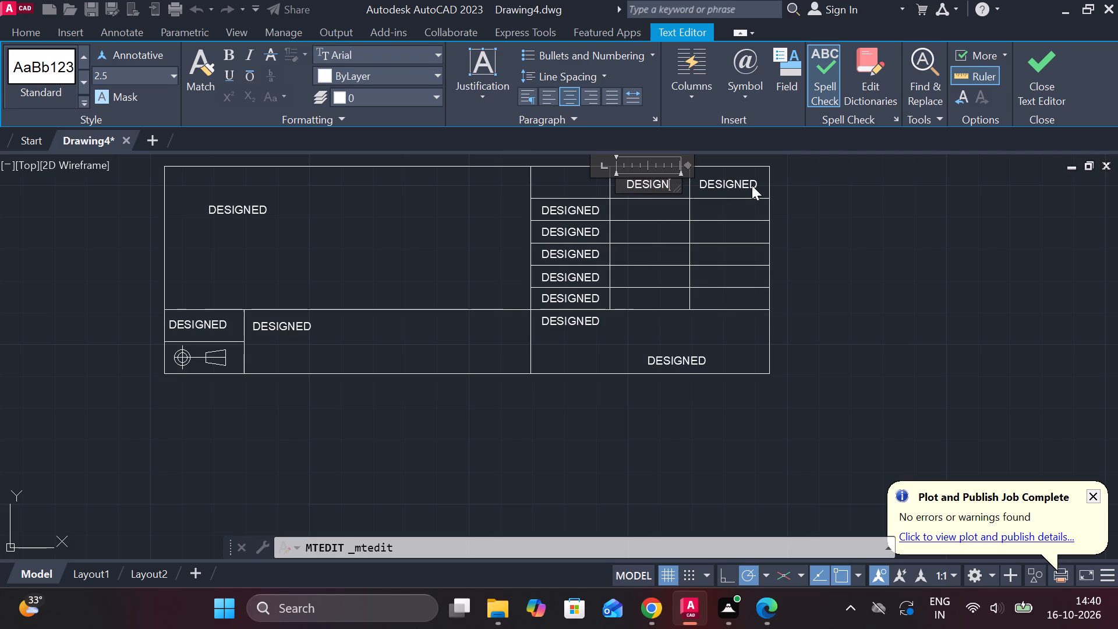
pyautogui.press('BackSpace')
pyautogui.press('BackSpace')
pyautogui.press('BackSpace')
pyautogui.press('BackSpace')
pyautogui.press('BackSpace')
pyautogui.press('BackSpace')
pyautogui.write('NAME')
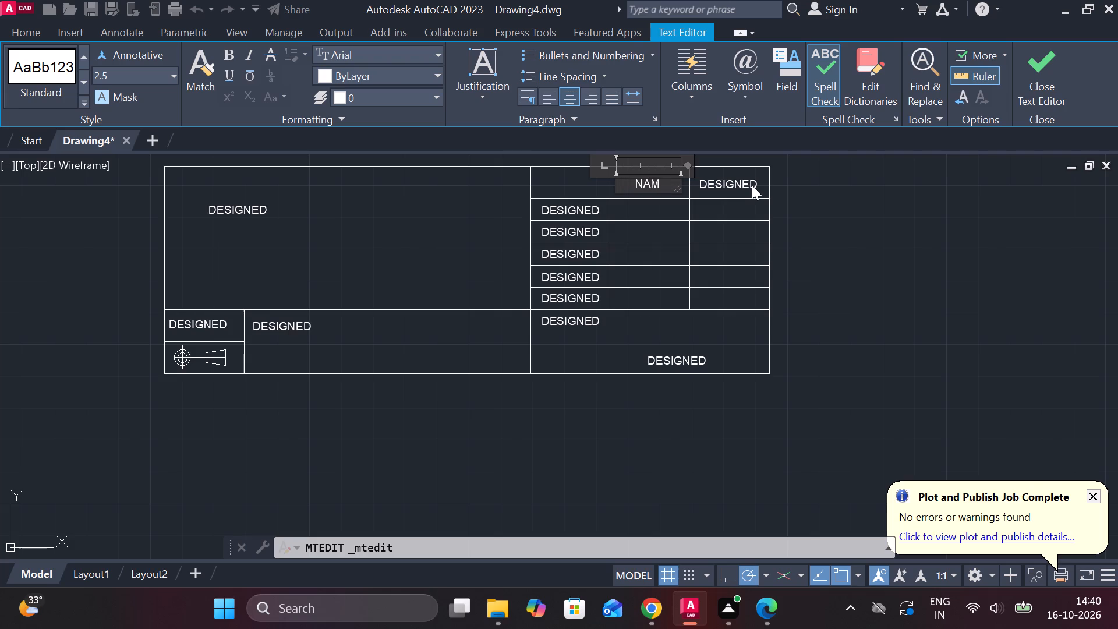
# Change the DESIGNED text in the header cell of the table's third column to DATE.
pyautogui.doubleClick(727, 182)
pyautogui.doubleClick(745, 186)
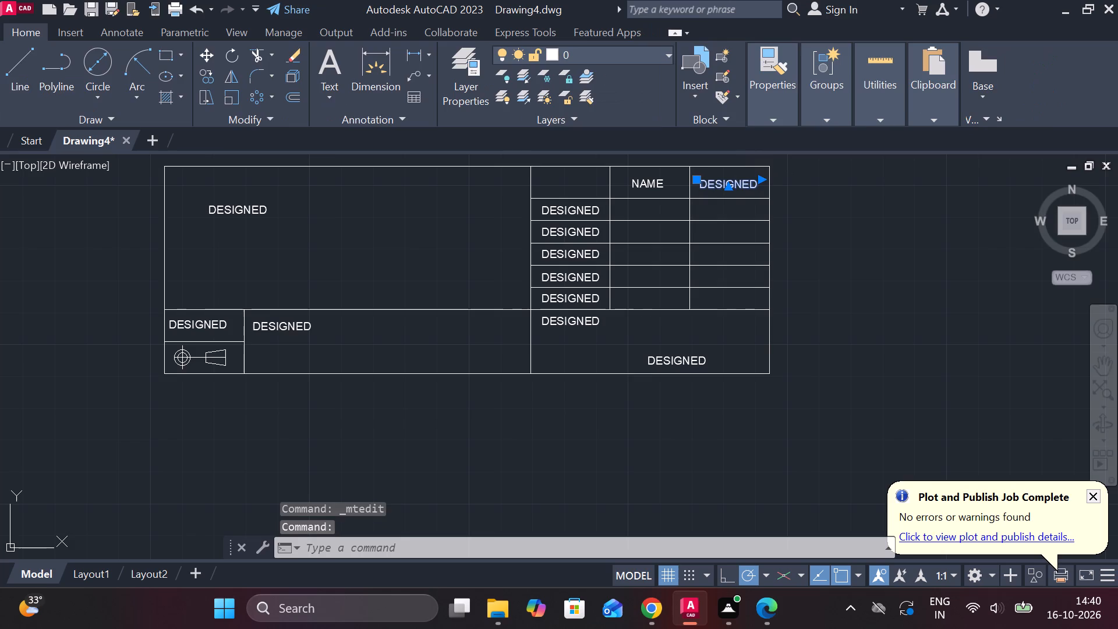
pyautogui.press('Right')
pyautogui.press('Right')
pyautogui.press('Right')
pyautogui.press('Right')
pyautogui.press('Right')
pyautogui.press('Right')
pyautogui.press('Right')
pyautogui.press('Right')
pyautogui.press('Right')
pyautogui.press('Right')
pyautogui.press('Right')
pyautogui.press('Right')
pyautogui.press('Right')
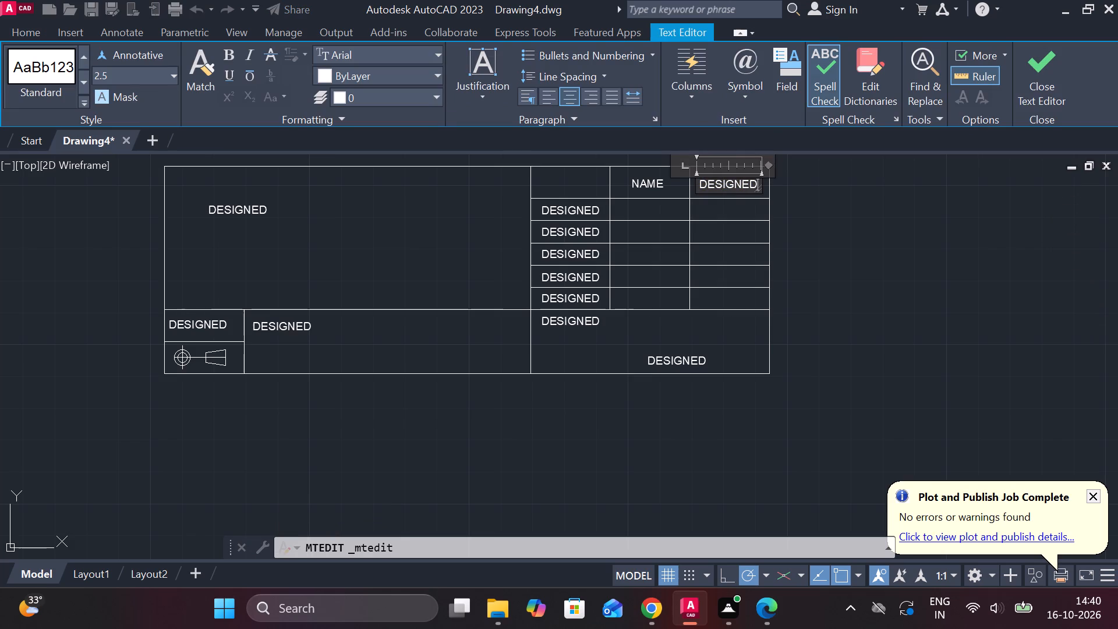
pyautogui.press('BackSpace')
pyautogui.press('BackSpace')
pyautogui.press('BackSpace')
pyautogui.press('BackSpace')
pyautogui.press('BackSpace')
pyautogui.press('BackSpace')
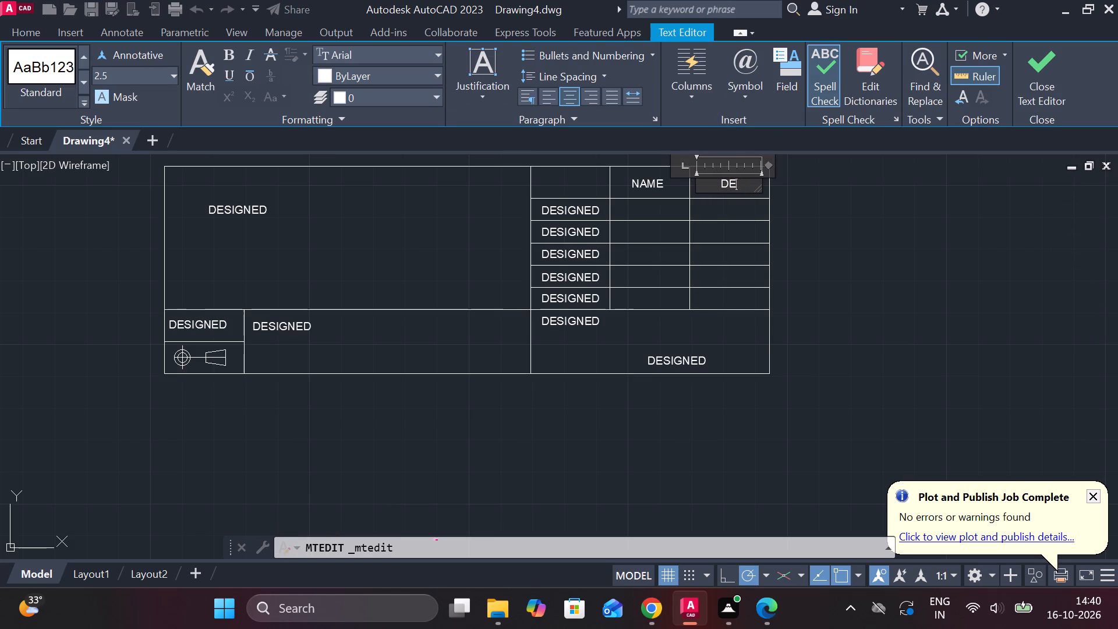
pyautogui.press('BackSpace')
pyautogui.write('ATE')
# Change the second DESIGNED label in the table's first column to DRAWN.
pyautogui.doubleClick(577, 231)
pyautogui.doubleClick(577, 231)
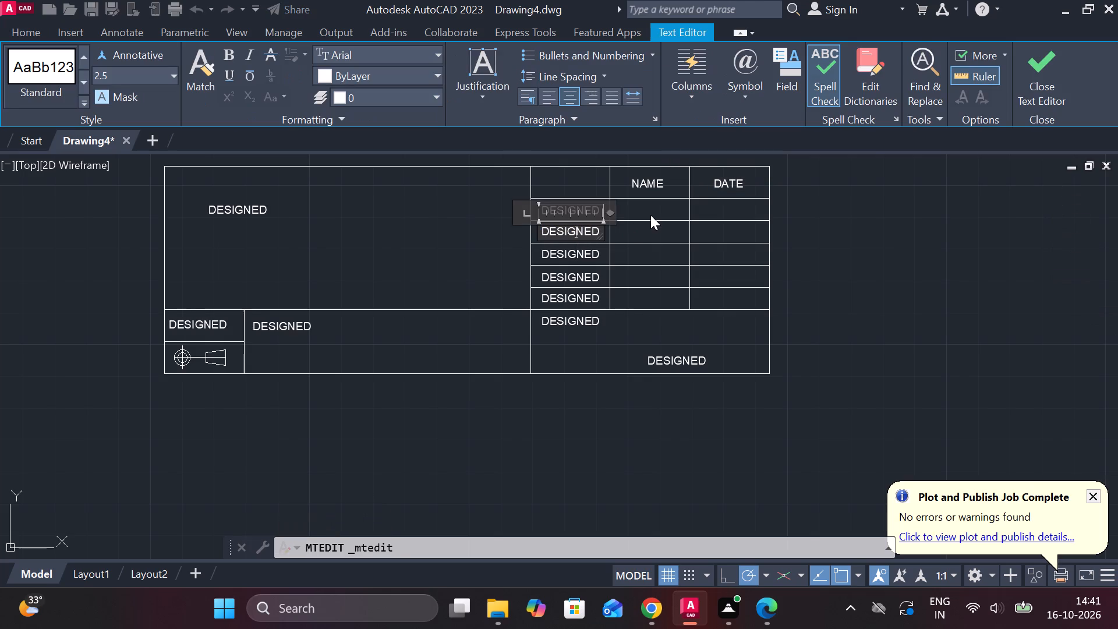
pyautogui.press('Right')
pyautogui.press('Right')
pyautogui.press('Right')
pyautogui.press('Right')
pyautogui.press('Right')
pyautogui.press('BackSpace')
pyautogui.press('BackSpace')
pyautogui.press('BackSpace')
pyautogui.press('BackSpace')
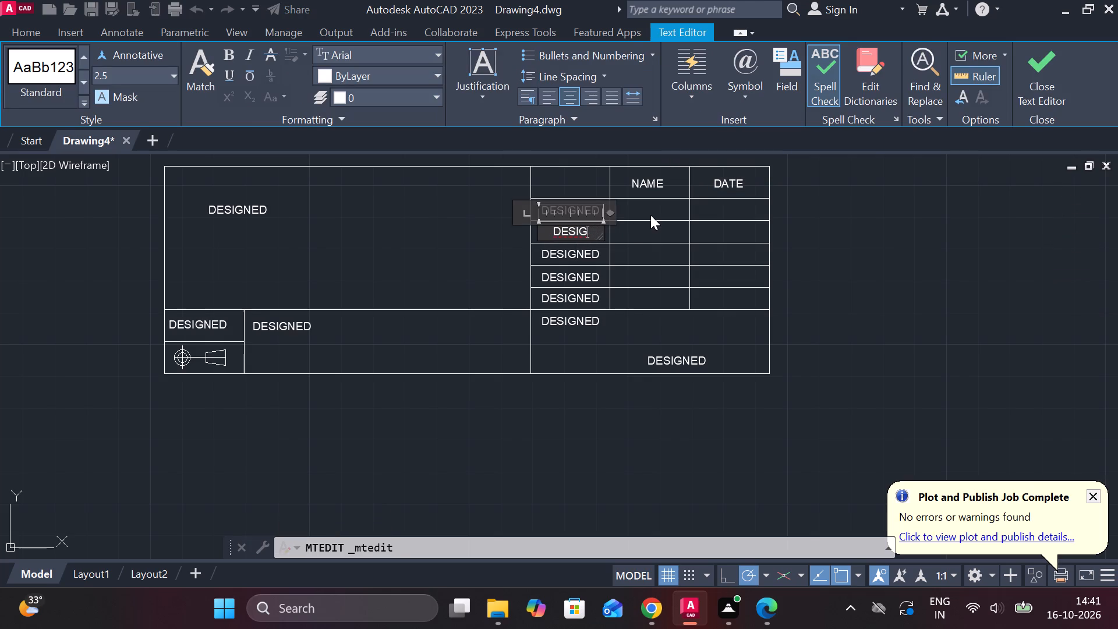
pyautogui.press('BackSpace')
pyautogui.press('BackSpace')
pyautogui.press('BackSpace')
pyautogui.write('RAWN')
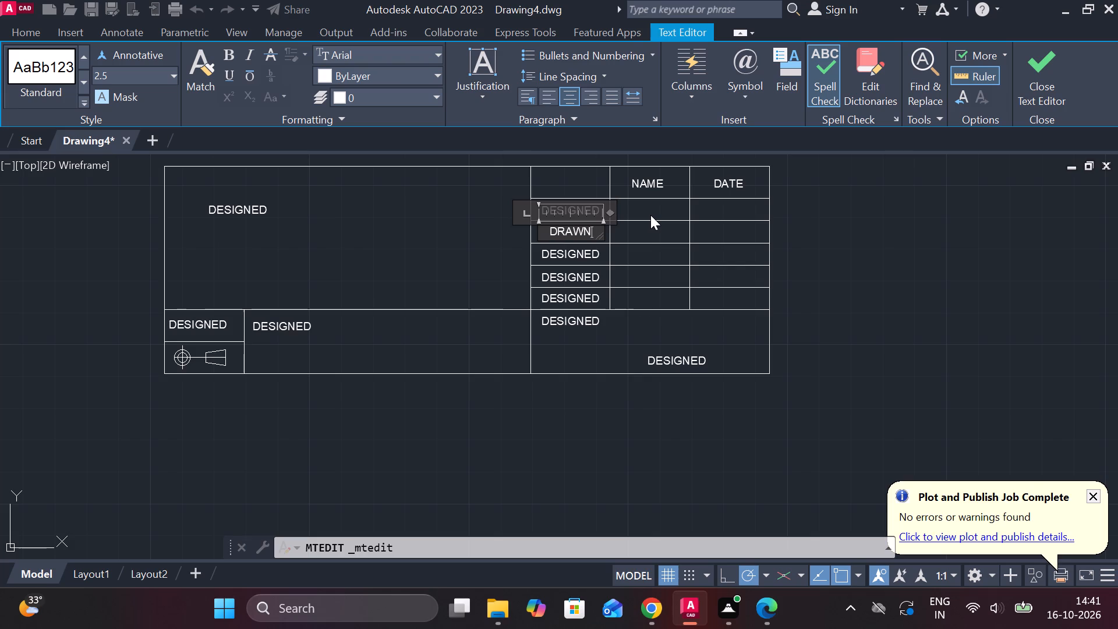
# Change the DESIGNED label directly below DRAWN in the table's first column to CHECKED.
pyautogui.tripleClick(584, 249)
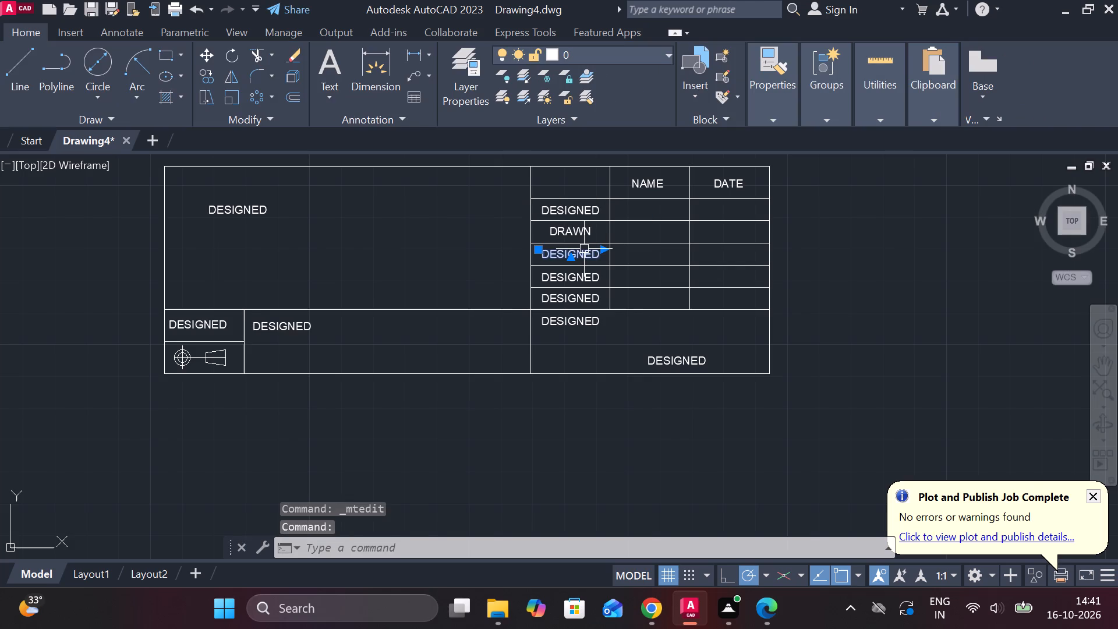
pyautogui.doubleClick(584, 257)
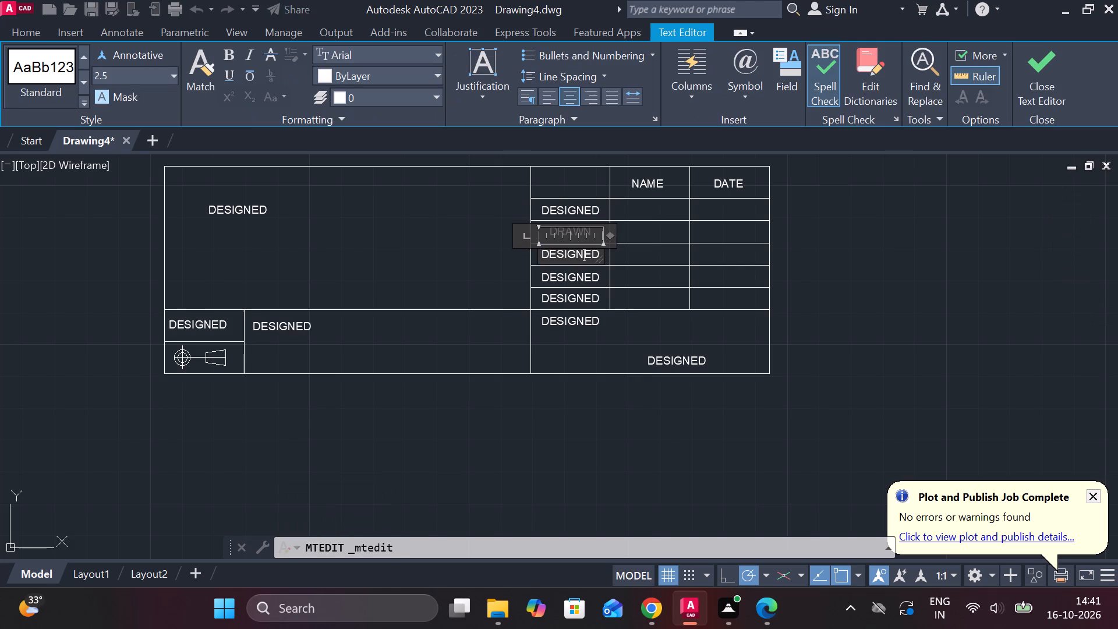
pyautogui.press('Right')
pyautogui.press('Right')
pyautogui.press('Right')
pyautogui.press('Right')
pyautogui.press('Right')
pyautogui.press('Right')
pyautogui.press('Right')
pyautogui.press('Right')
pyautogui.press('Right')
pyautogui.press('Right')
pyautogui.press('Right')
pyautogui.press('Right')
pyautogui.press('Right')
pyautogui.press('Right')
pyautogui.press('Right')
pyautogui.press('Right')
pyautogui.press('Right')
pyautogui.press('Right')
pyautogui.press('BackSpace')
pyautogui.press('BackSpace')
pyautogui.press('BackSpace')
pyautogui.press('BackSpace')
pyautogui.press('BackSpace')
pyautogui.press('BackSpace')
pyautogui.press('BackSpace')
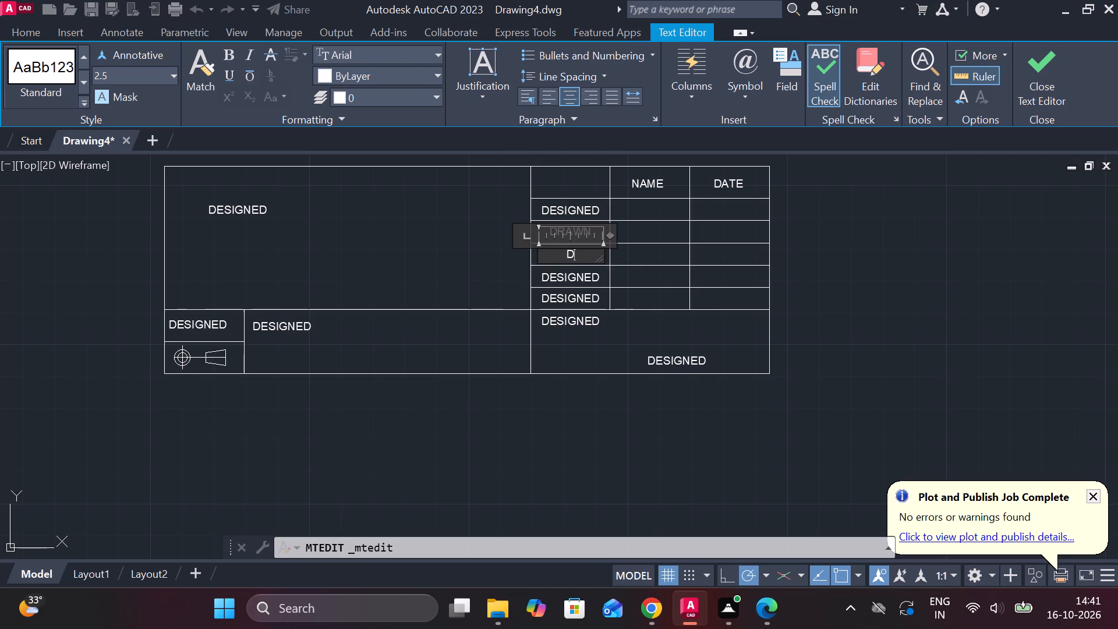
pyautogui.press('BackSpace')
pyautogui.write('CHE')
pyautogui.write('CJED')
pyautogui.press('BackSpace')
pyautogui.press('BackSpace')
pyautogui.press('BackSpace')
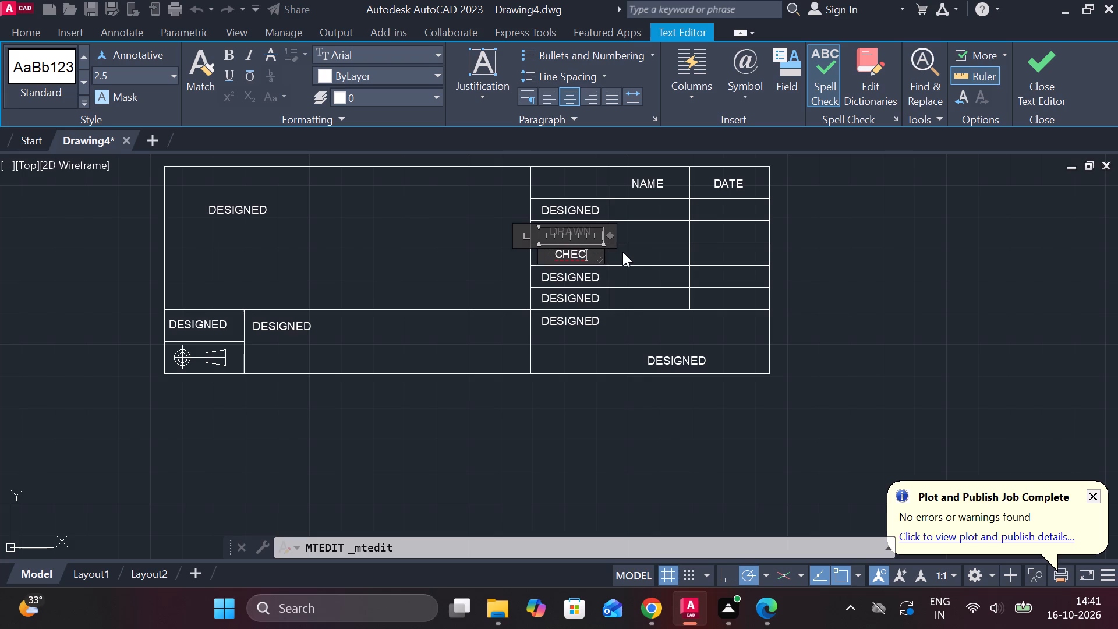
pyautogui.write('KED')
# Change the DESIGNED label directly below CHECKED in the table's first column to STANDARD.
pyautogui.doubleClick(583, 274)
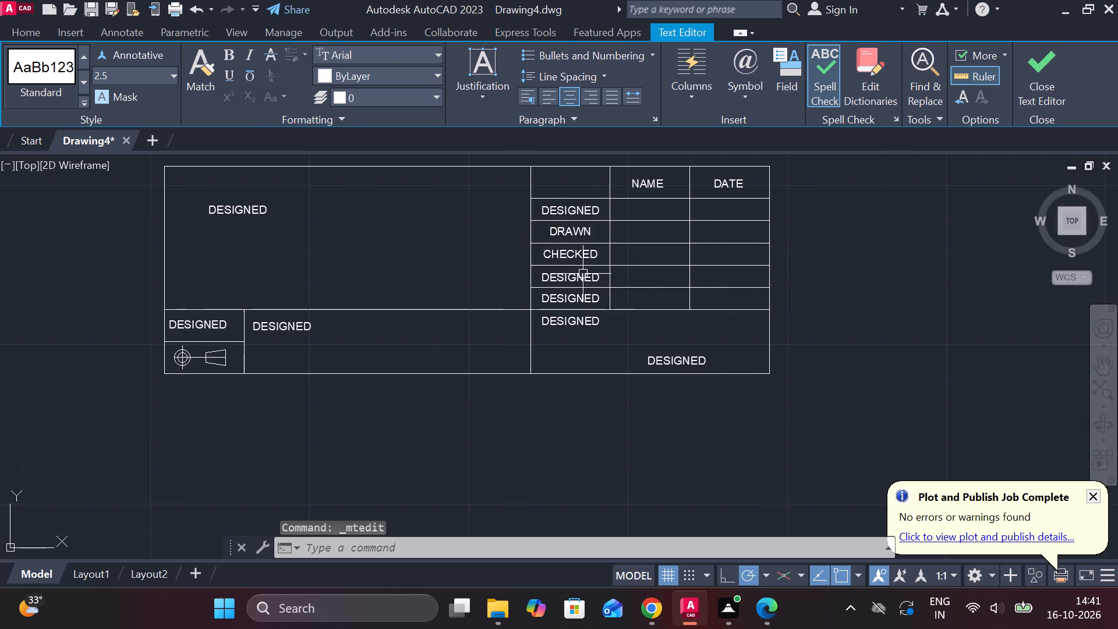
pyautogui.doubleClick(581, 278)
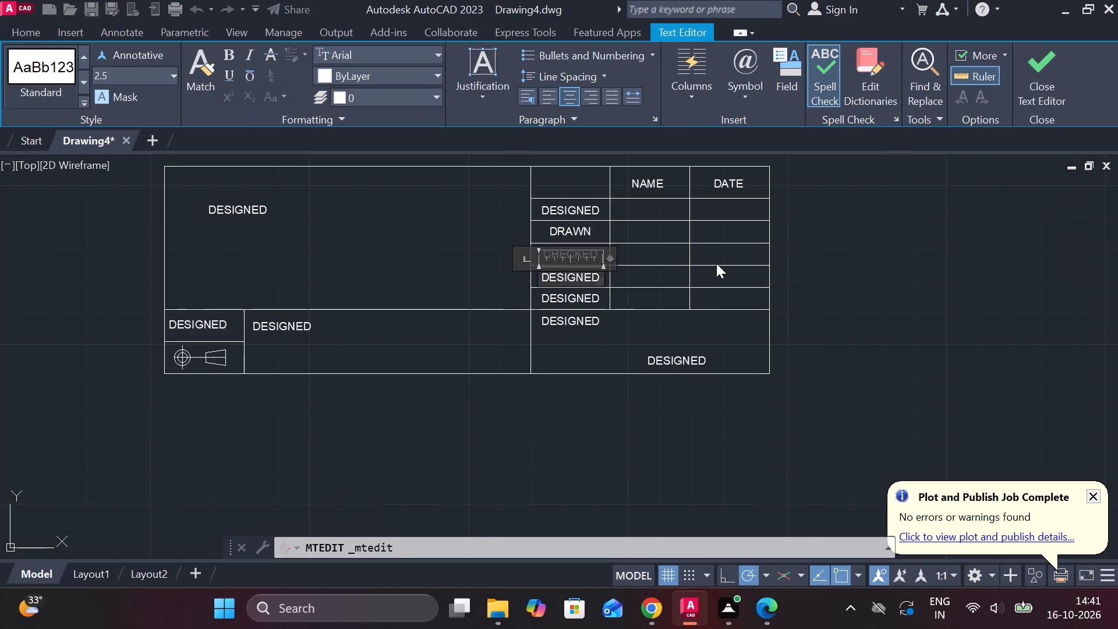
pyautogui.press('Right')
pyautogui.press('Right')
pyautogui.press('Right')
pyautogui.press('Right')
pyautogui.press('Right')
pyautogui.press('Right')
pyautogui.press('Right')
pyautogui.press('Right')
pyautogui.press('Right')
pyautogui.press('Right')
pyautogui.press('Right')
pyautogui.press('BackSpace')
pyautogui.press('BackSpace')
pyautogui.press('BackSpace')
pyautogui.press('BackSpace')
pyautogui.press('BackSpace')
pyautogui.press('BackSpace')
pyautogui.press('BackSpace')
pyautogui.press('BackSpace')
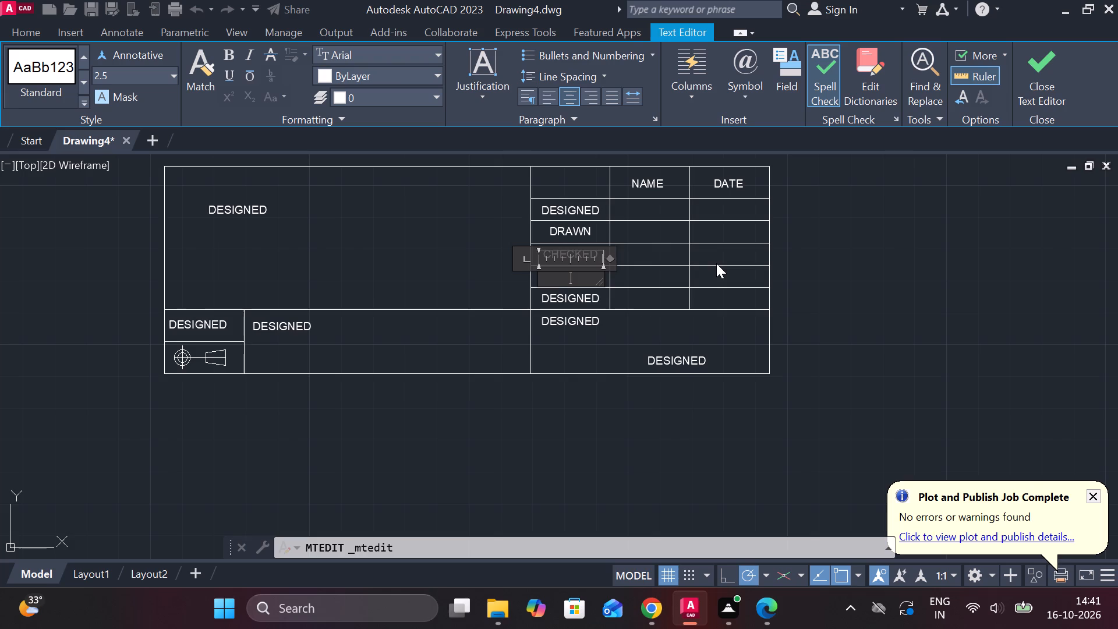
pyautogui.write('STANDARD')
# Change the DESIGNED label in the bottom row of the table's first column to APPROVED.
pyautogui.tripleClick(575, 296)
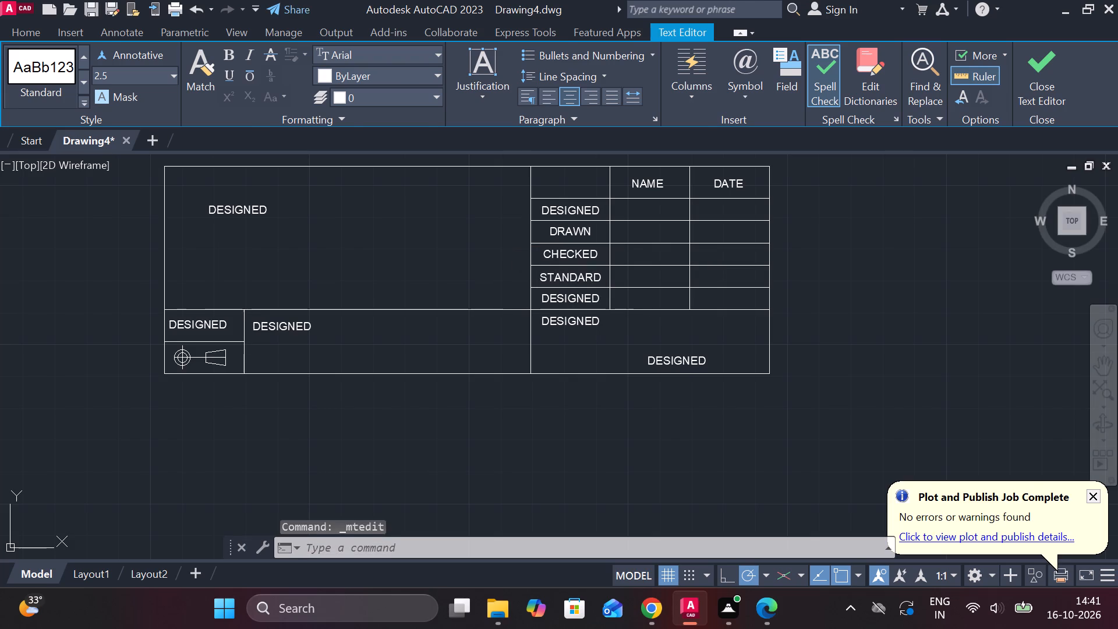
pyautogui.click(575, 296)
pyautogui.press('Right')
pyautogui.press('Right')
pyautogui.press('Right')
pyautogui.press('Right')
pyautogui.press('Right')
pyautogui.press('Right')
pyautogui.press('Right')
pyautogui.press('Right')
pyautogui.press('Right')
pyautogui.press('Right')
pyautogui.press('Right')
pyautogui.press('Right')
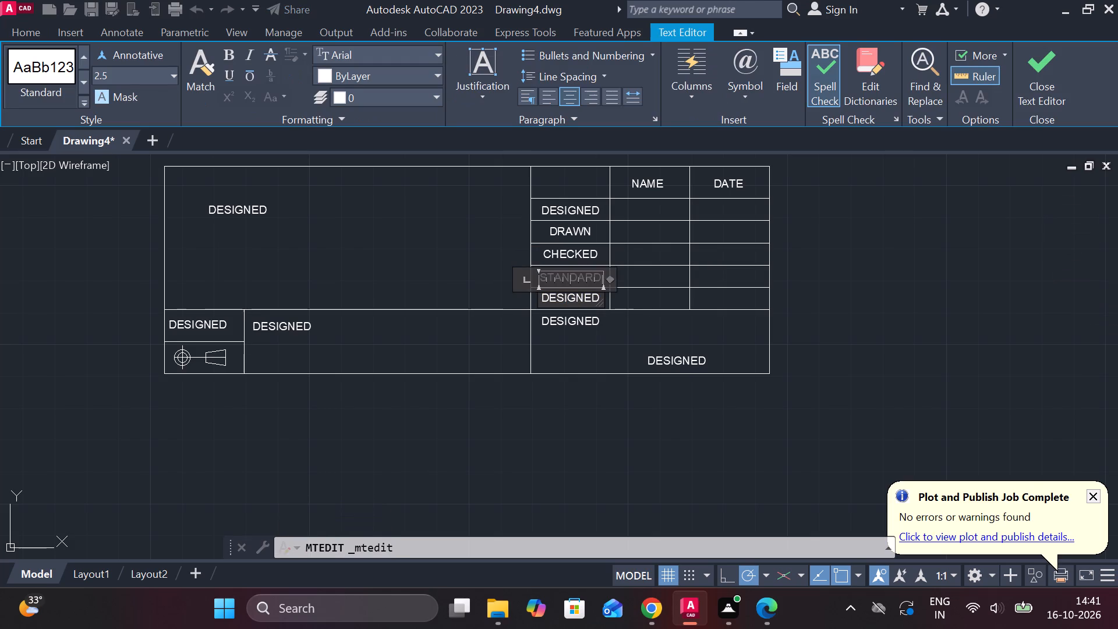
pyautogui.press('BackSpace')
pyautogui.press('BackSpace')
pyautogui.press('BackSpace')
pyautogui.press('BackSpace')
pyautogui.press('BackSpace')
pyautogui.press('BackSpace')
pyautogui.press('BackSpace')
pyautogui.press('BackSpace')
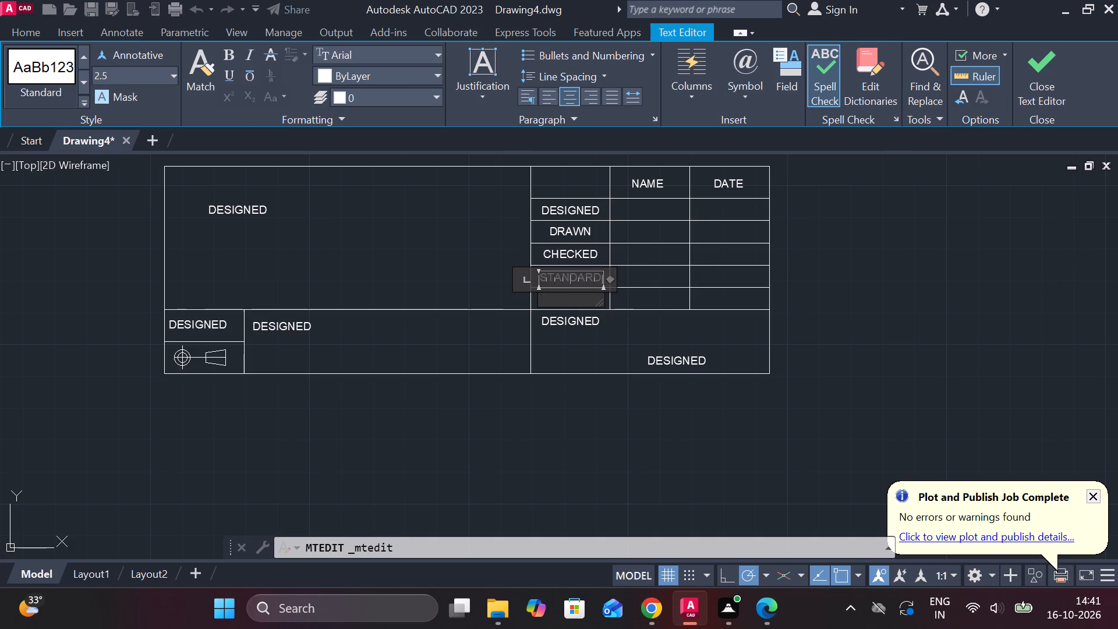
pyautogui.write('APPROVED')
# Change the DESIGNED label in the cell below the APPROVED row to DRAWING NO: and widen its text box to fit one line.
pyautogui.tripleClick(587, 321)
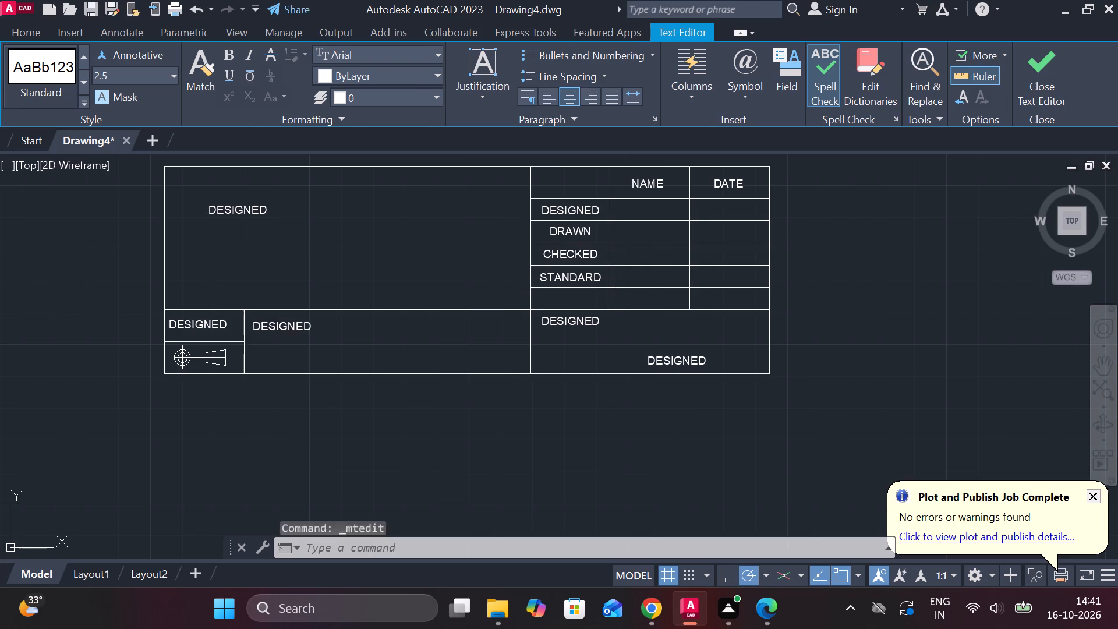
pyautogui.doubleClick(587, 321)
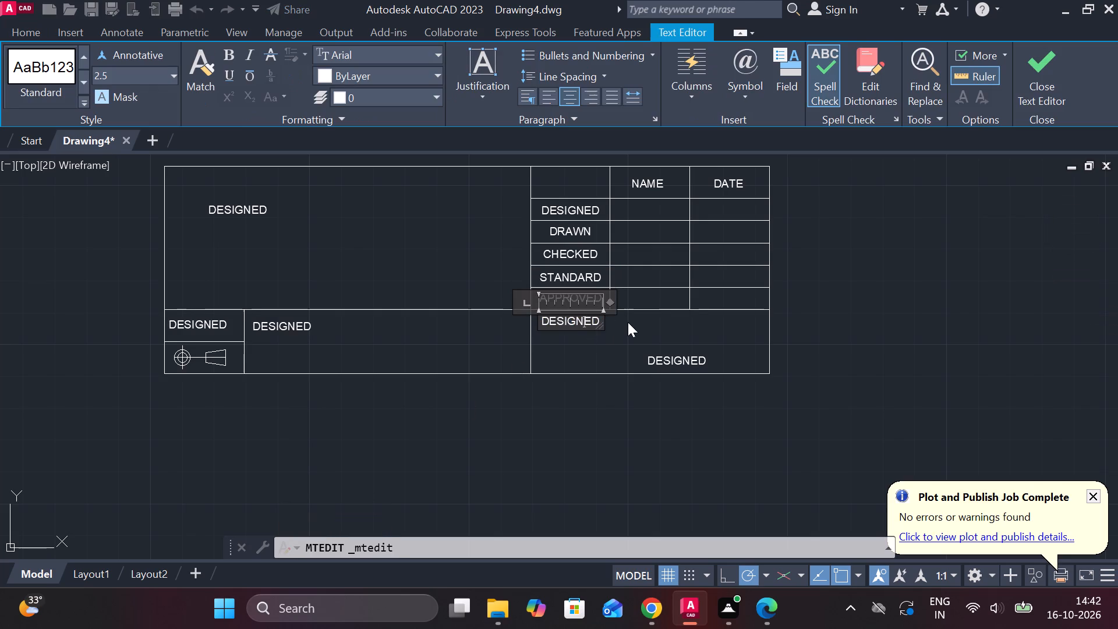
pyautogui.press('Right')
pyautogui.press('Right')
pyautogui.press('Right')
pyautogui.press('Right')
pyautogui.press('Right')
pyautogui.press('Right')
pyautogui.press('Right')
pyautogui.press('Right')
pyautogui.press('BackSpace')
pyautogui.press('BackSpace')
pyautogui.press('BackSpace')
pyautogui.press('BackSpace')
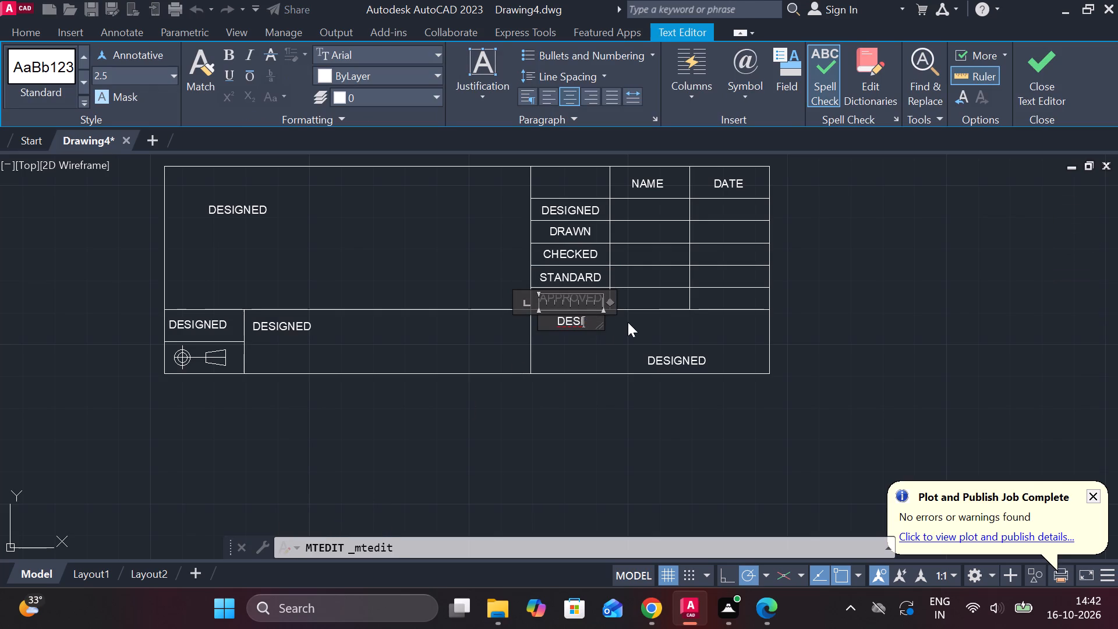
pyautogui.press('BackSpace')
pyautogui.press('BackSpace')
pyautogui.press('BackSpace')
pyautogui.write('RAWING')
pyautogui.press('space')
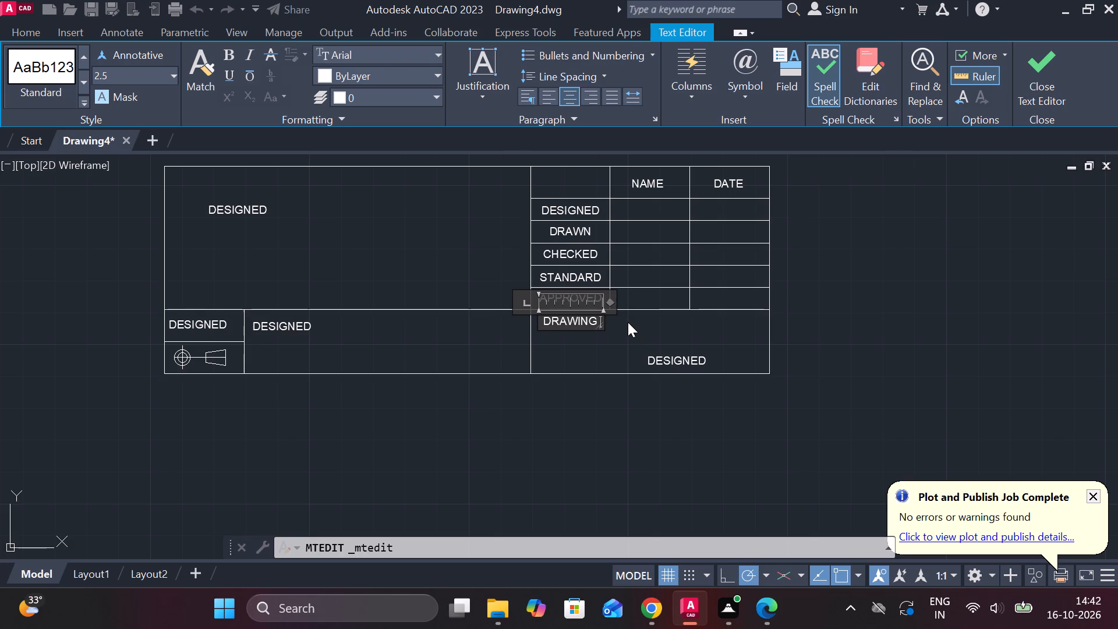
pyautogui.write('NO')
pyautogui.hotkey('shift', ':')
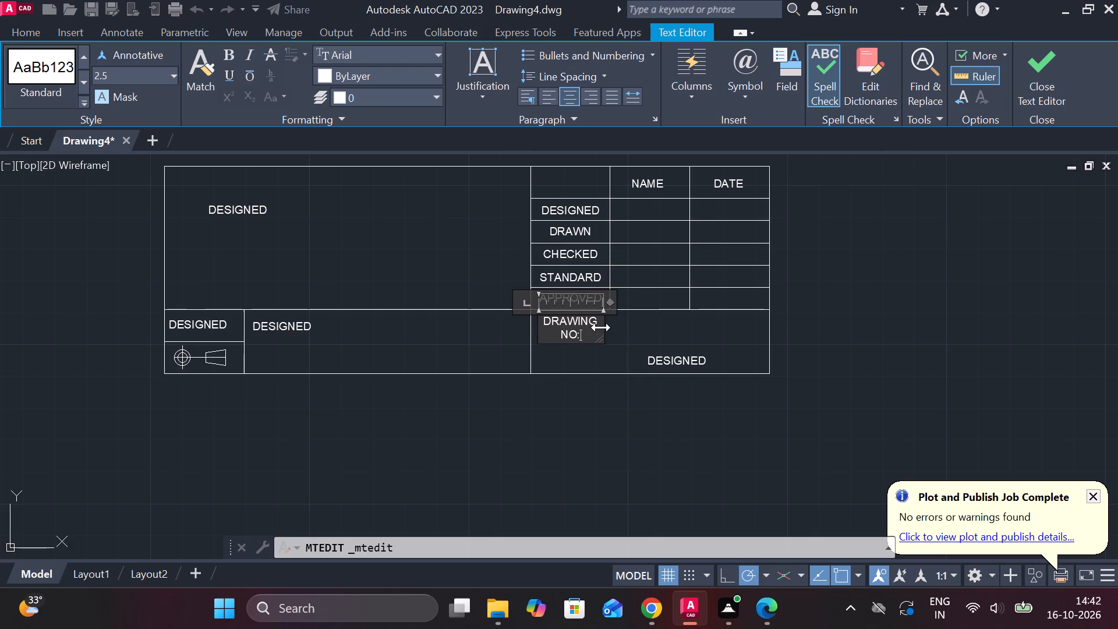
pyautogui.click(601, 327)
pyautogui.moveTo(603, 327); pyautogui.dragTo(621, 325)
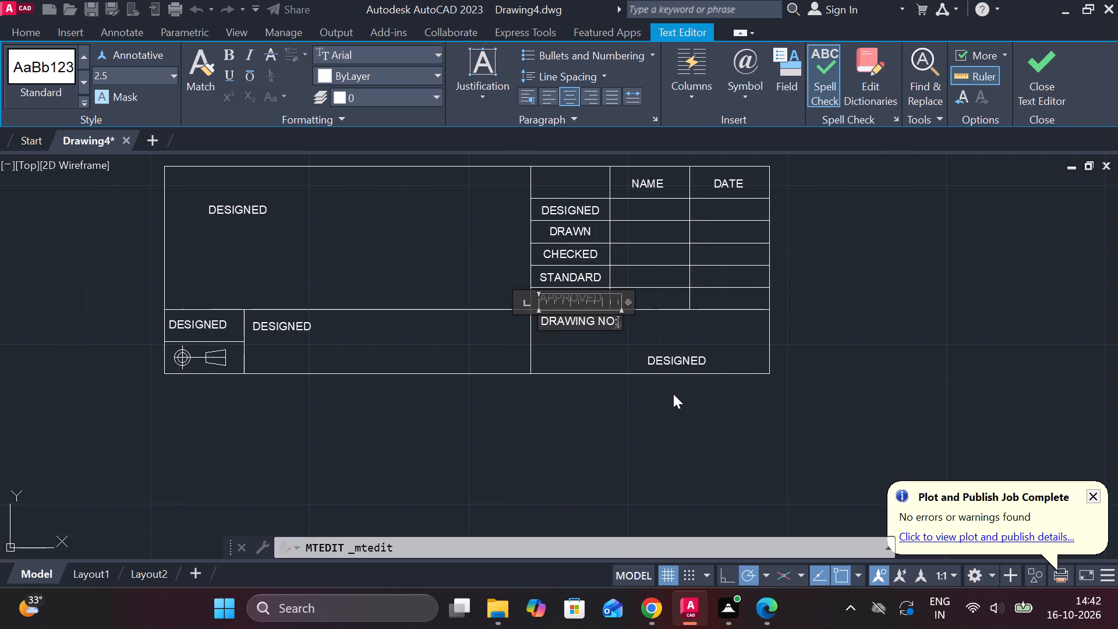
# Change the lower DESIGNED label in the DRAWING NO: cell to SHEET NO: 1OF1.
pyautogui.tripleClick(676, 358)
pyautogui.click(676, 358)
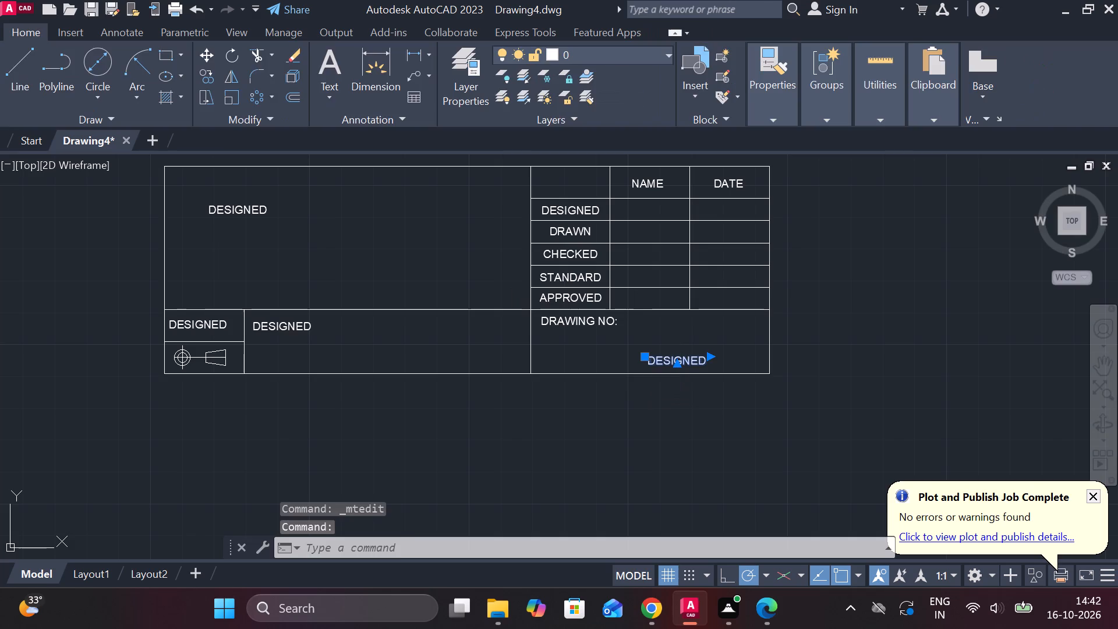
pyautogui.press('Right')
pyautogui.press('Right')
pyautogui.press('Right')
pyautogui.press('Right')
pyautogui.press('Right')
pyautogui.press('Right')
pyautogui.press('Right')
pyautogui.press('Right')
pyautogui.press('Right')
pyautogui.press('Right')
pyautogui.press('Right')
pyautogui.press('Right')
pyautogui.press('Right')
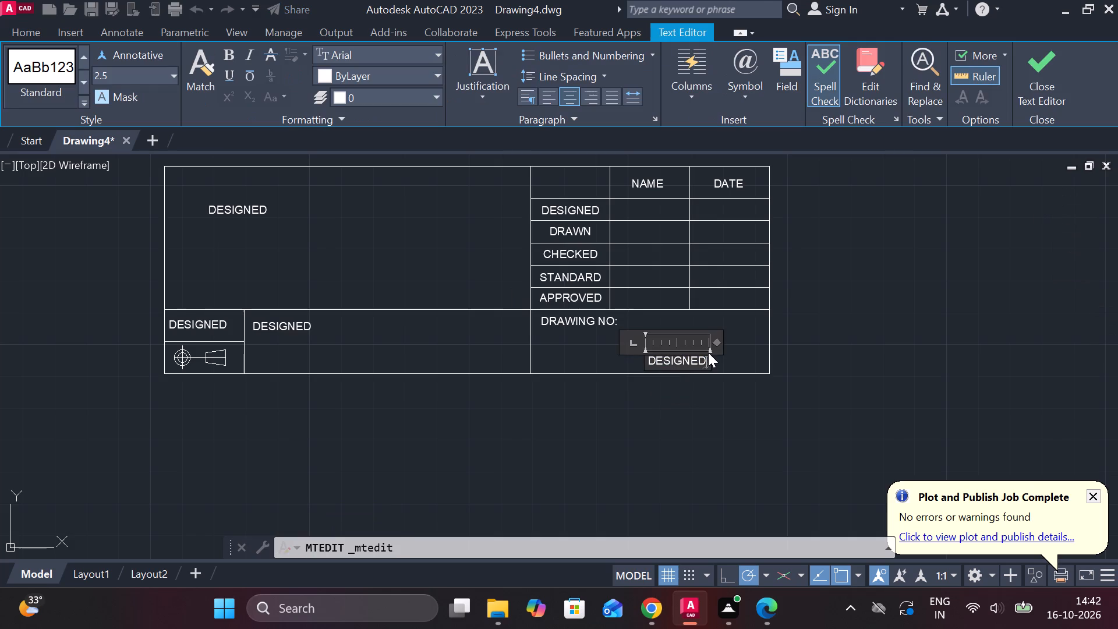
pyautogui.press('Right')
pyautogui.press('Right')
pyautogui.press('Right')
pyautogui.press('BackSpace')
pyautogui.press('BackSpace')
pyautogui.press('BackSpace')
pyautogui.press('BackSpace')
pyautogui.press('BackSpace')
pyautogui.press('BackSpace')
pyautogui.press('BackSpace')
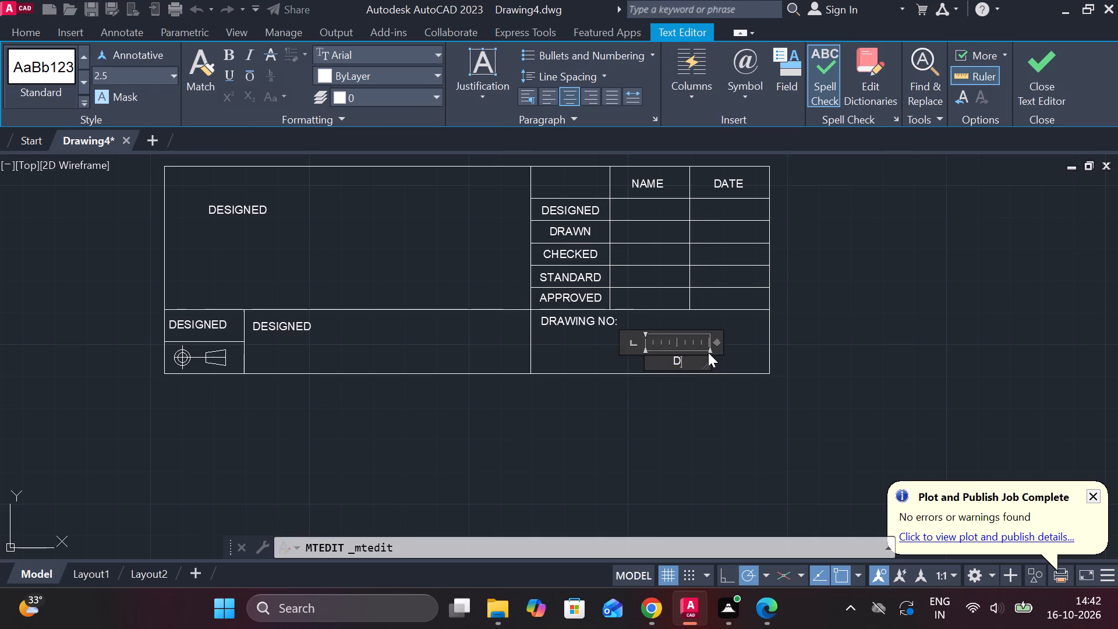
pyautogui.press('BackSpace')
pyautogui.write('SHEET')
pyautogui.press('space')
pyautogui.write('NO')
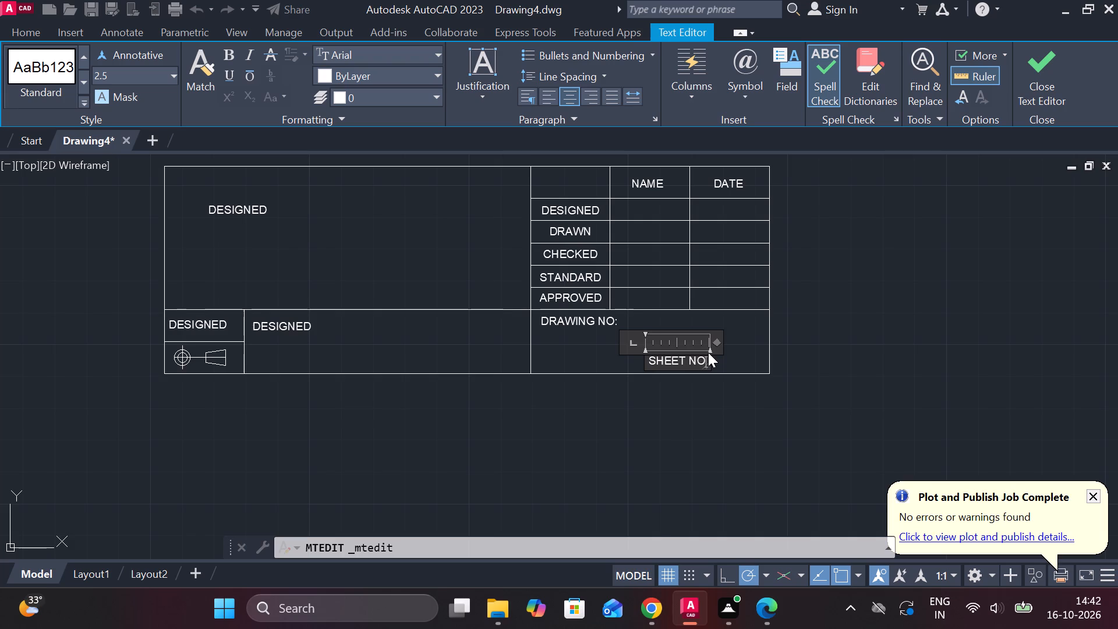
pyautogui.hotkey('shift', ':')
pyautogui.press('space')
pyautogui.write('1OF')
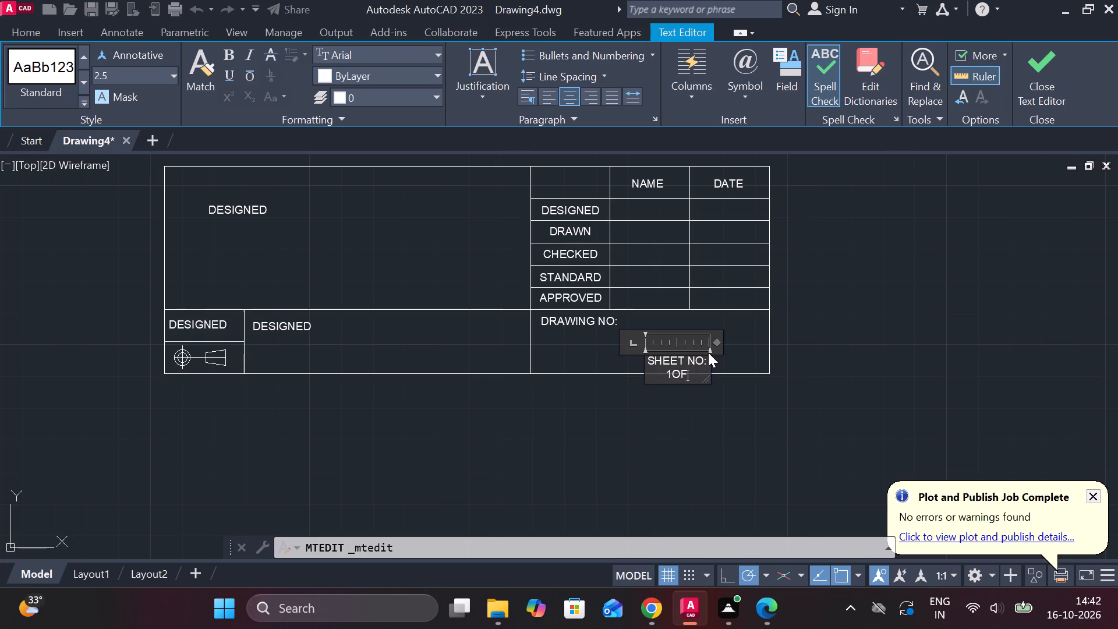
pyautogui.press('space')
pyautogui.press('BackSpace')
pyautogui.press('1')
# Widen the sheet number label's text box so that SHEET NO: 1OF1 fits on a single line.
pyautogui.moveTo(707, 363); pyautogui.dragTo(724, 361)
pyautogui.click(724, 361)
pyautogui.doubleClick(751, 358)
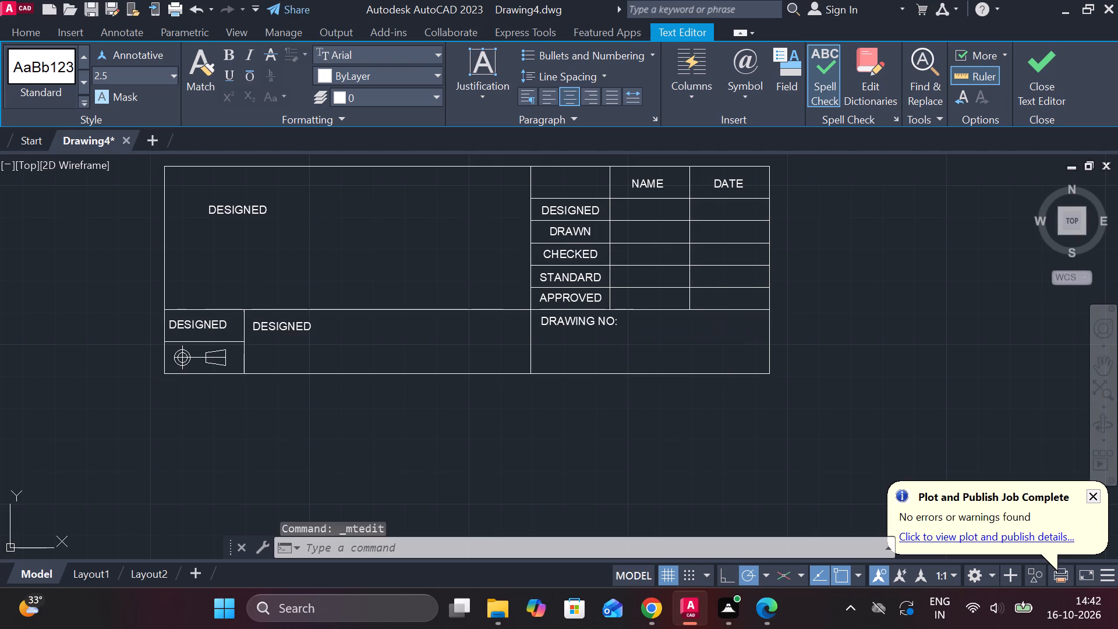
pyautogui.doubleClick(680, 370)
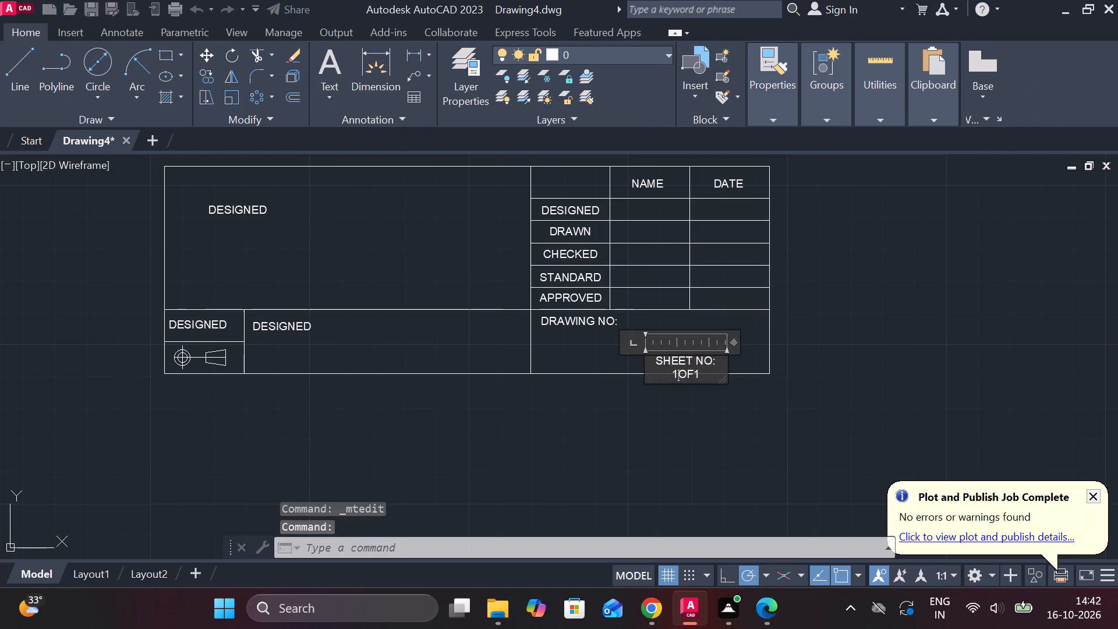
pyautogui.click(726, 361)
pyautogui.click(727, 361)
pyautogui.moveTo(736, 359); pyautogui.dragTo(738, 359)
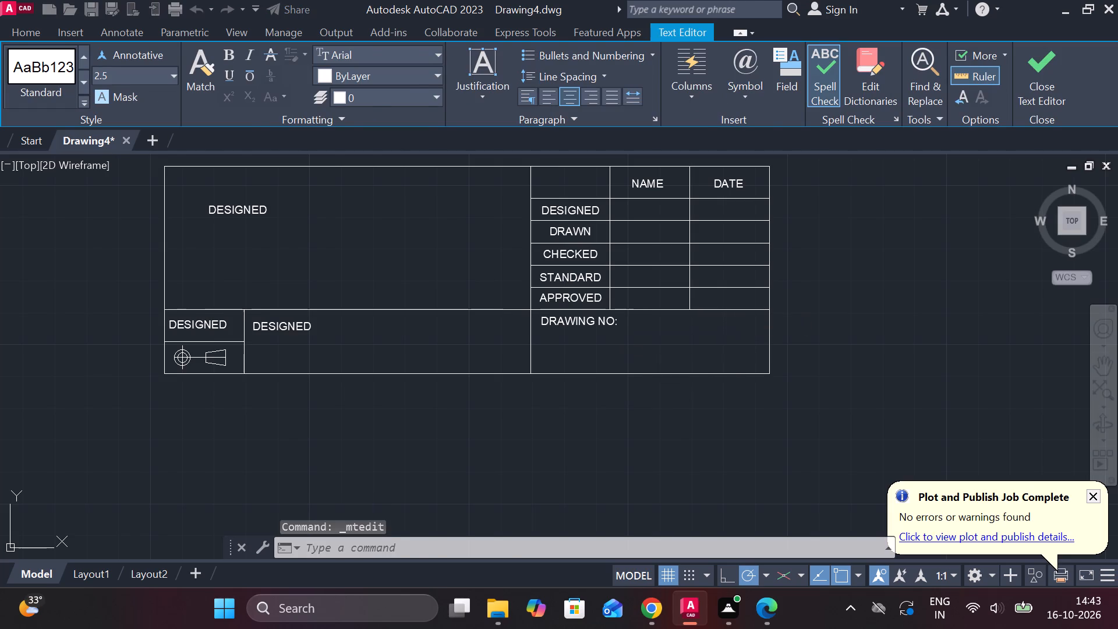
pyautogui.moveTo(738, 359); pyautogui.dragTo(744, 356)
pyautogui.moveTo(744, 356); pyautogui.dragTo(758, 349)
pyautogui.press('Escape')
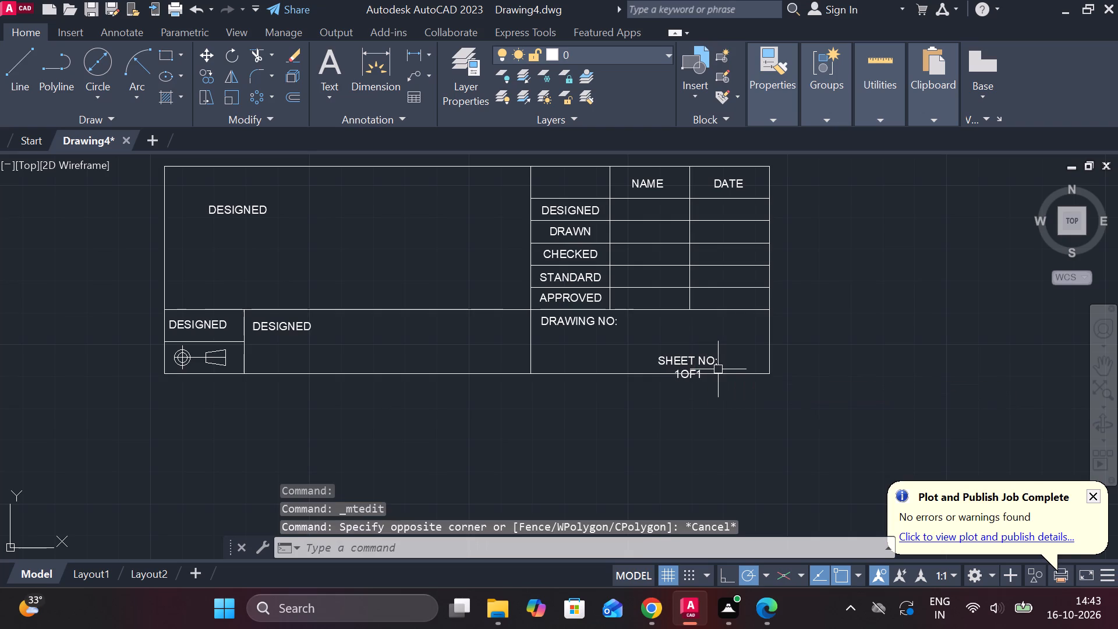
pyautogui.doubleClick(680, 364)
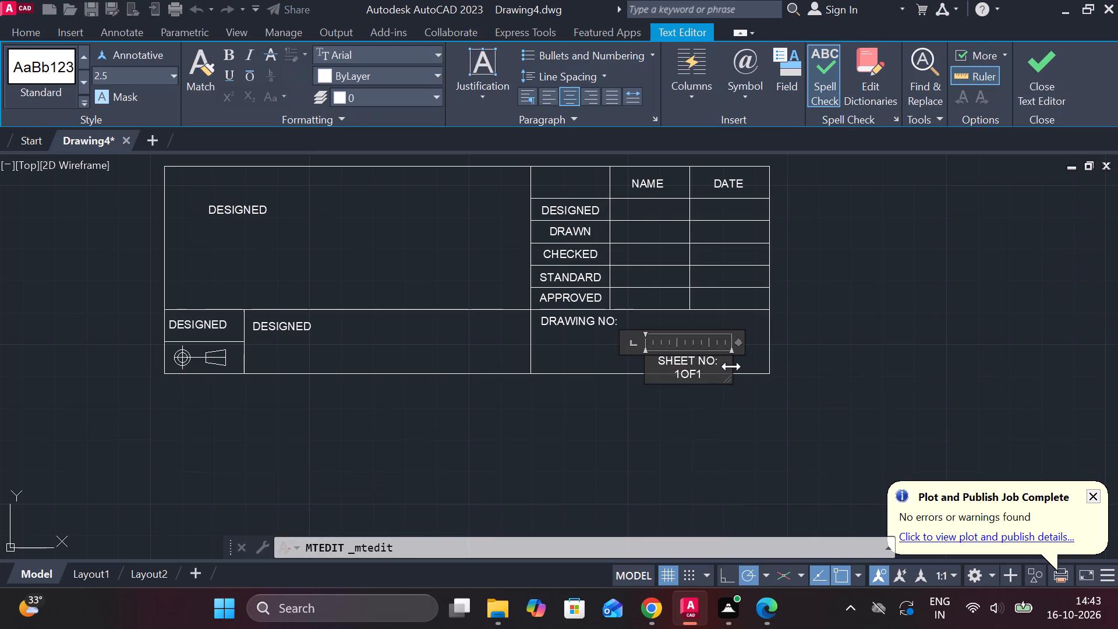
pyautogui.moveTo(731, 366); pyautogui.dragTo(744, 363)
# Change the DESIGNED label in the title block's bottom middle cell to TITLE.
pyautogui.tripleClick(282, 325)
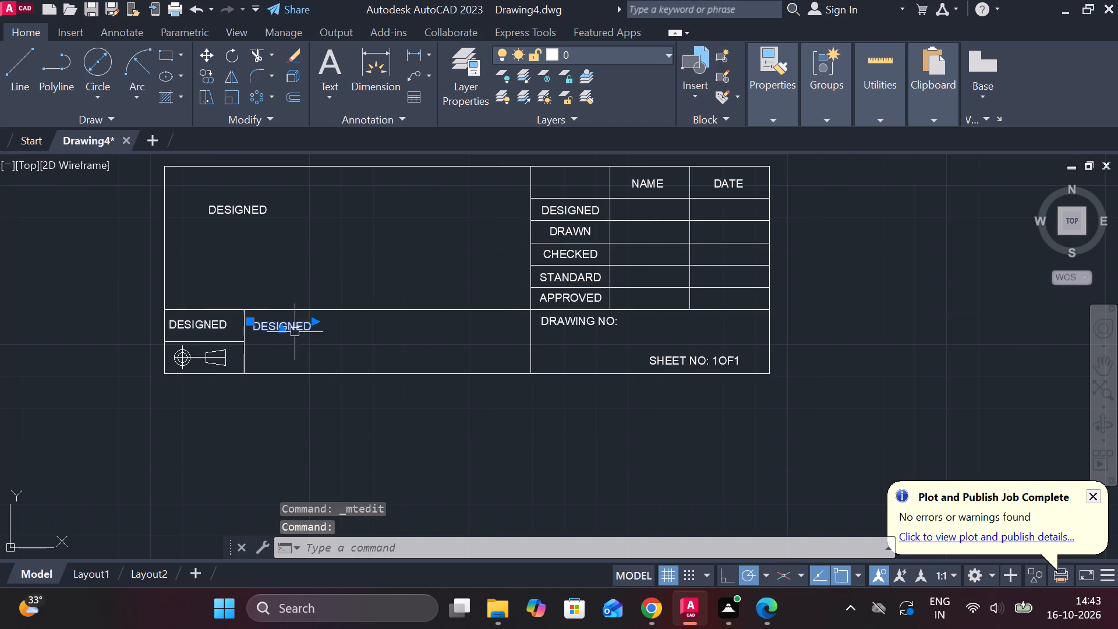
pyautogui.doubleClick(286, 326)
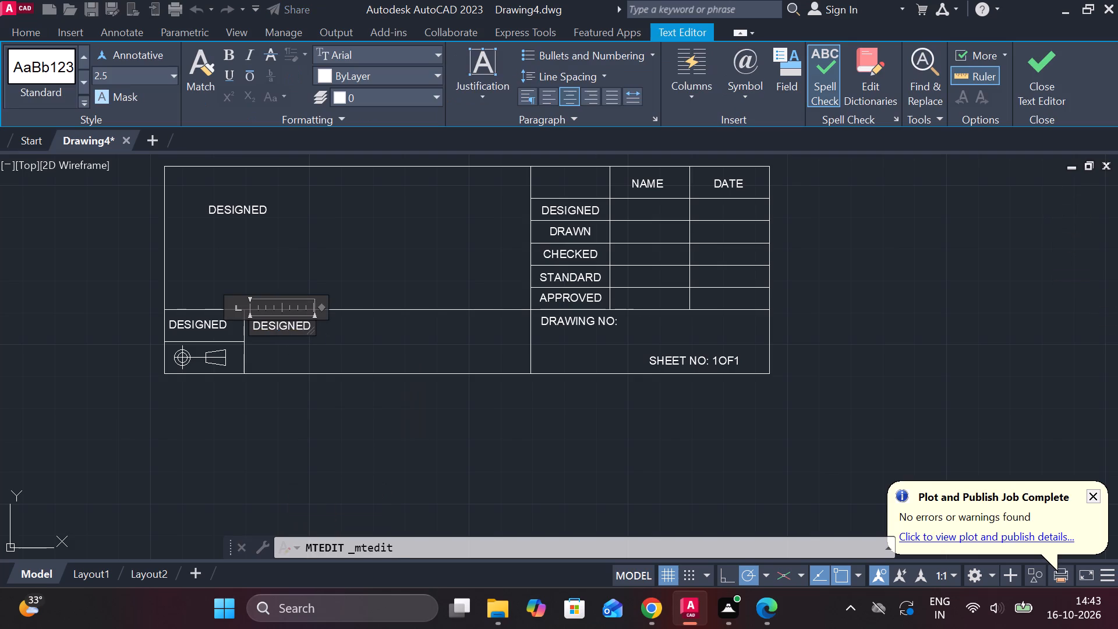
pyautogui.press('Right')
pyautogui.press('Right')
pyautogui.press('Right')
pyautogui.press('Right')
pyautogui.press('Right')
pyautogui.press('Right')
pyautogui.press('Right')
pyautogui.press('Right')
pyautogui.press('Right')
pyautogui.press('Right')
pyautogui.press('Right')
pyautogui.press('Right')
pyautogui.press('Right')
pyautogui.press('Right')
pyautogui.press('BackSpace')
pyautogui.press('BackSpace')
pyautogui.press('BackSpace')
pyautogui.press('BackSpace')
pyautogui.press('BackSpace')
pyautogui.press('BackSpace')
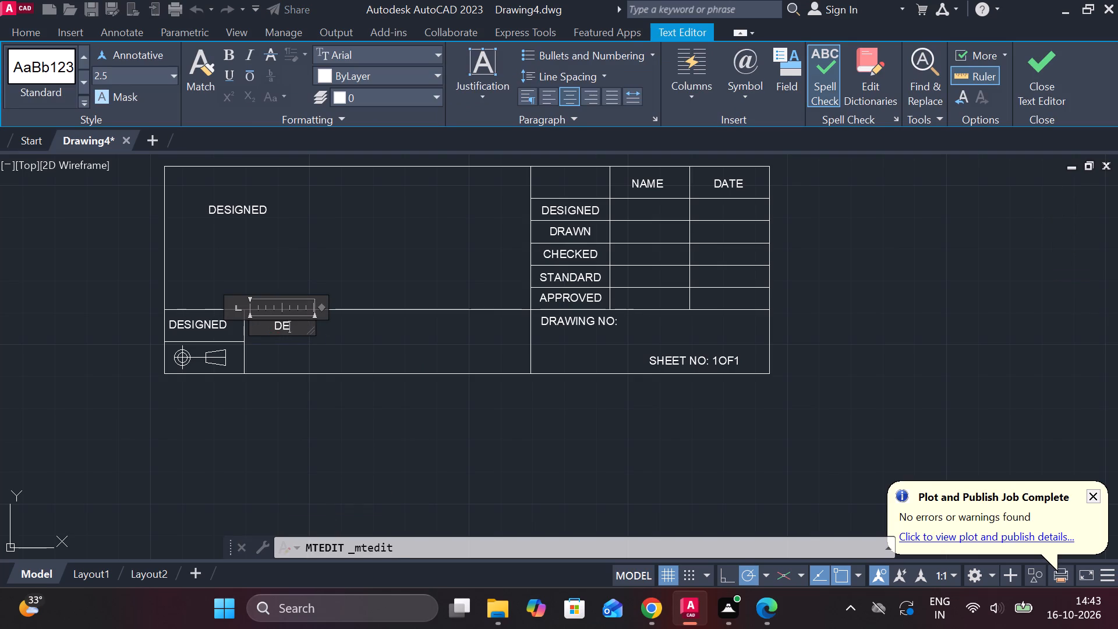
pyautogui.press('BackSpace')
pyautogui.press('BackSpace')
pyautogui.write('TITLE')
# Change the DESIGNED label in the title block's large upper-left cell to AUTO CAD.
pyautogui.doubleClick(251, 207)
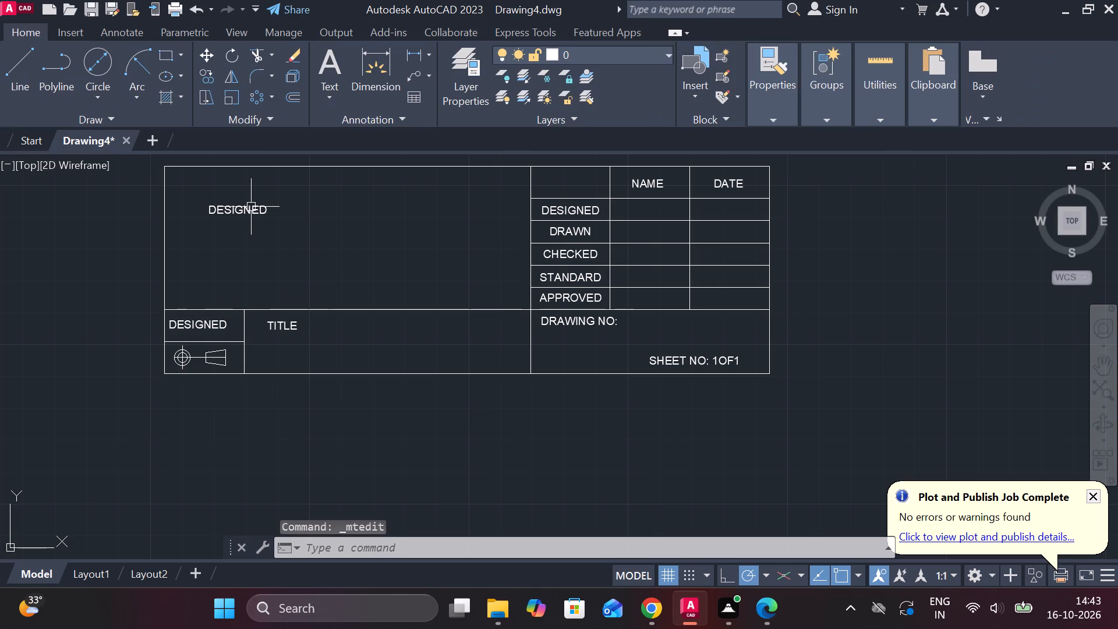
pyautogui.doubleClick(246, 209)
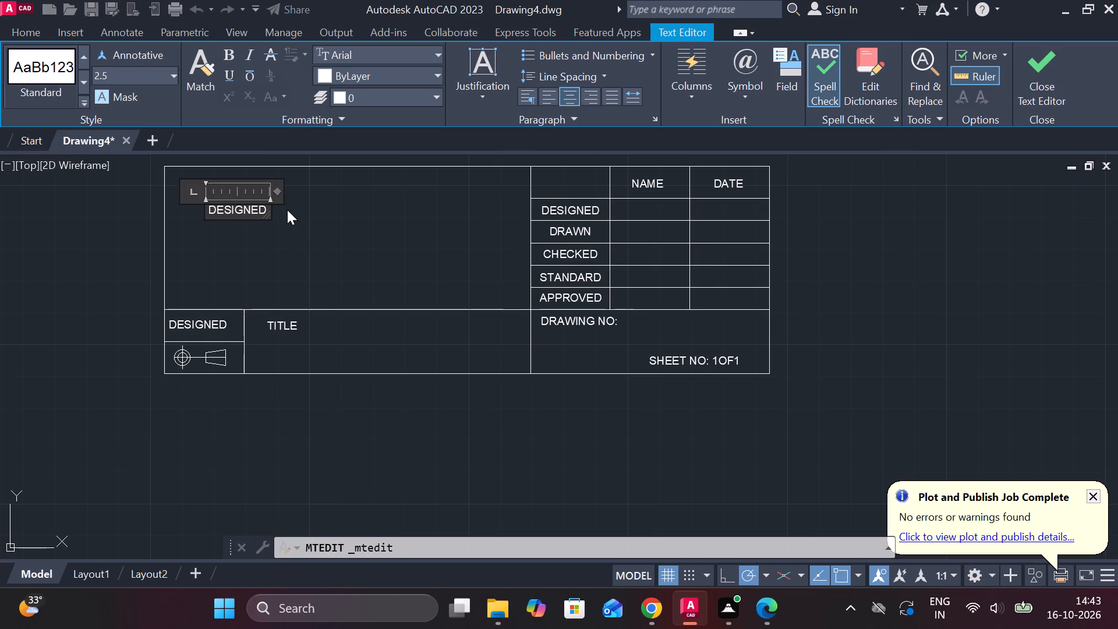
pyautogui.press('Right')
pyautogui.press('Right')
pyautogui.press('Right')
pyautogui.press('Right')
pyautogui.press('Right')
pyautogui.press('Right')
pyautogui.press('Right')
pyautogui.press('Right')
pyautogui.press('Right')
pyautogui.press('Right')
pyautogui.press('Right')
pyautogui.press('Right')
pyautogui.press('Right')
pyautogui.press('BackSpace')
pyautogui.press('BackSpace')
pyautogui.press('BackSpace')
pyautogui.press('BackSpace')
pyautogui.press('BackSpace')
pyautogui.press('BackSpace')
pyautogui.press('BackSpace')
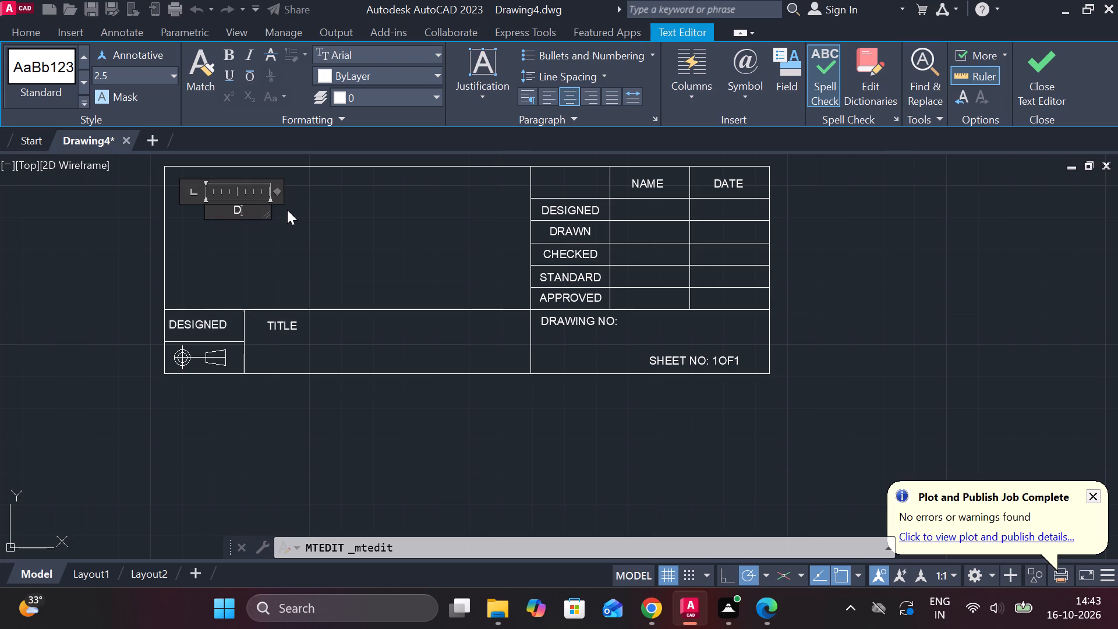
pyautogui.press('BackSpace')
pyautogui.write('AUTO')
pyautogui.press('space')
pyautogui.write('CAD')
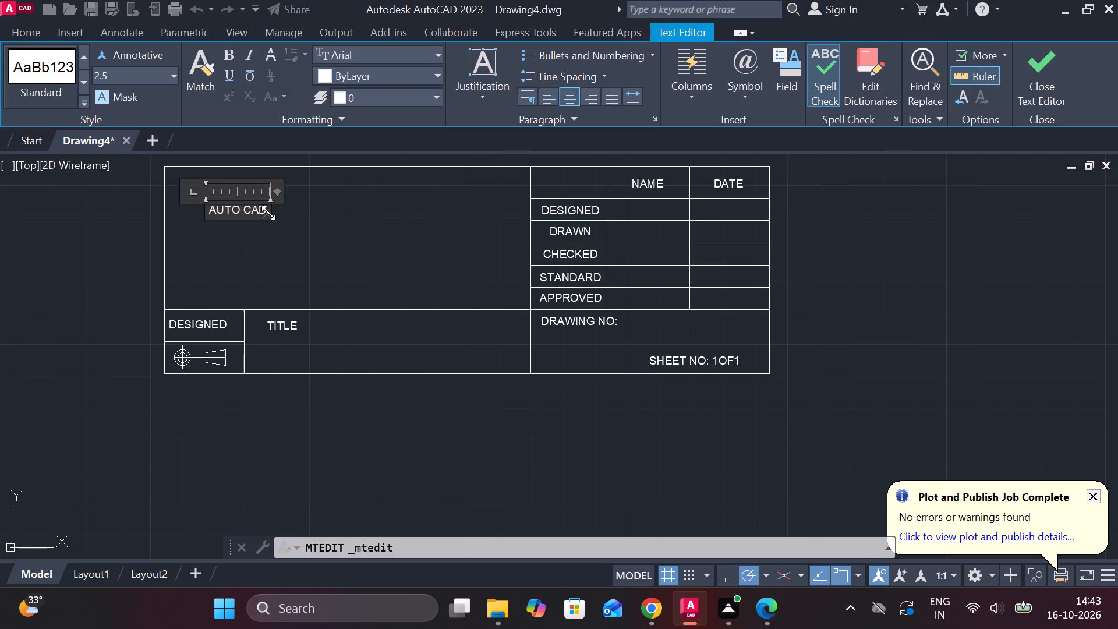
# Set the AUTO CAD text height to 10 and widen its text box so the heading fits on one line.
pyautogui.moveTo(263, 206); pyautogui.dragTo(249, 206)
pyautogui.moveTo(249, 206); pyautogui.dragTo(227, 208)
pyautogui.moveTo(227, 208); pyautogui.dragTo(161, 213)
pyautogui.click(161, 213)
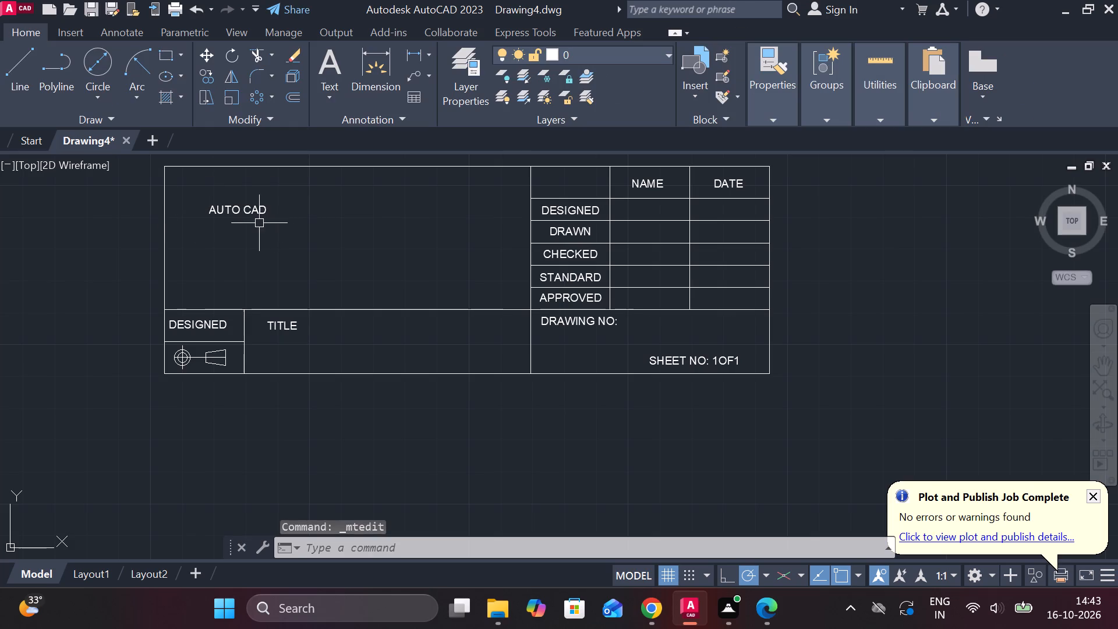
pyautogui.doubleClick(249, 217)
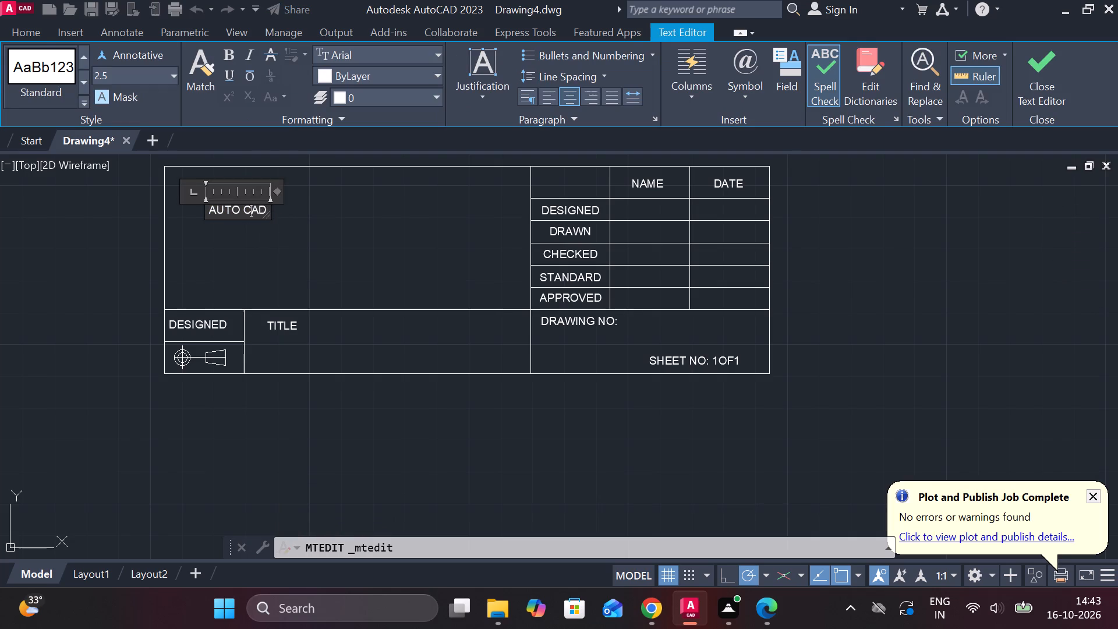
pyautogui.click(264, 209)
pyautogui.moveTo(264, 209); pyautogui.dragTo(225, 208)
pyautogui.moveTo(225, 208); pyautogui.dragTo(192, 208)
pyautogui.click(172, 72)
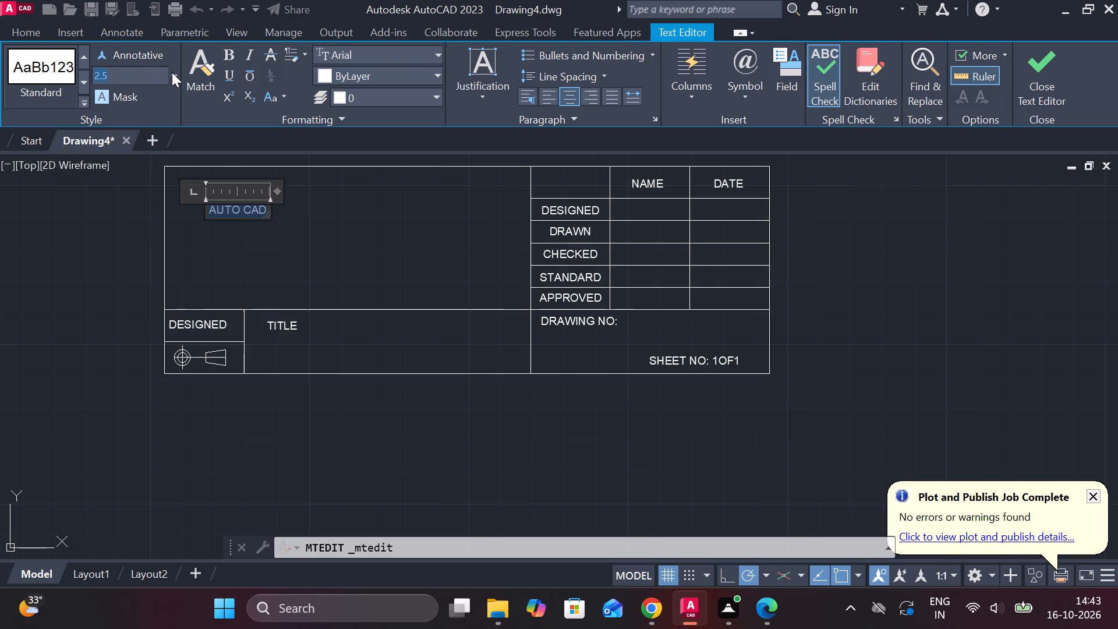
pyautogui.click(138, 148)
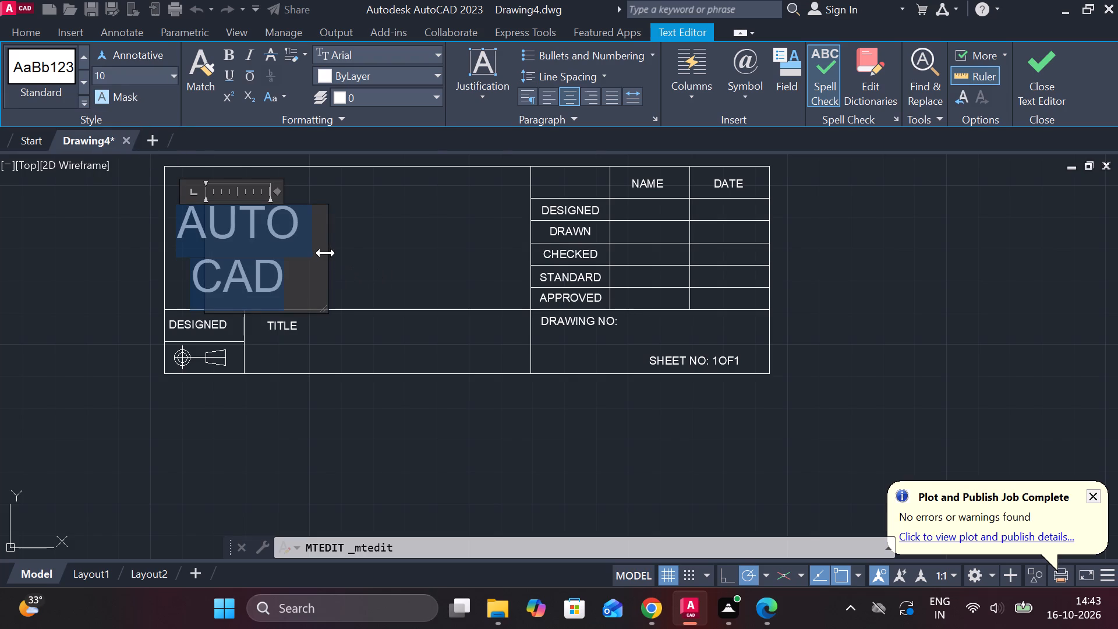
pyautogui.moveTo(327, 254); pyautogui.dragTo(502, 231)
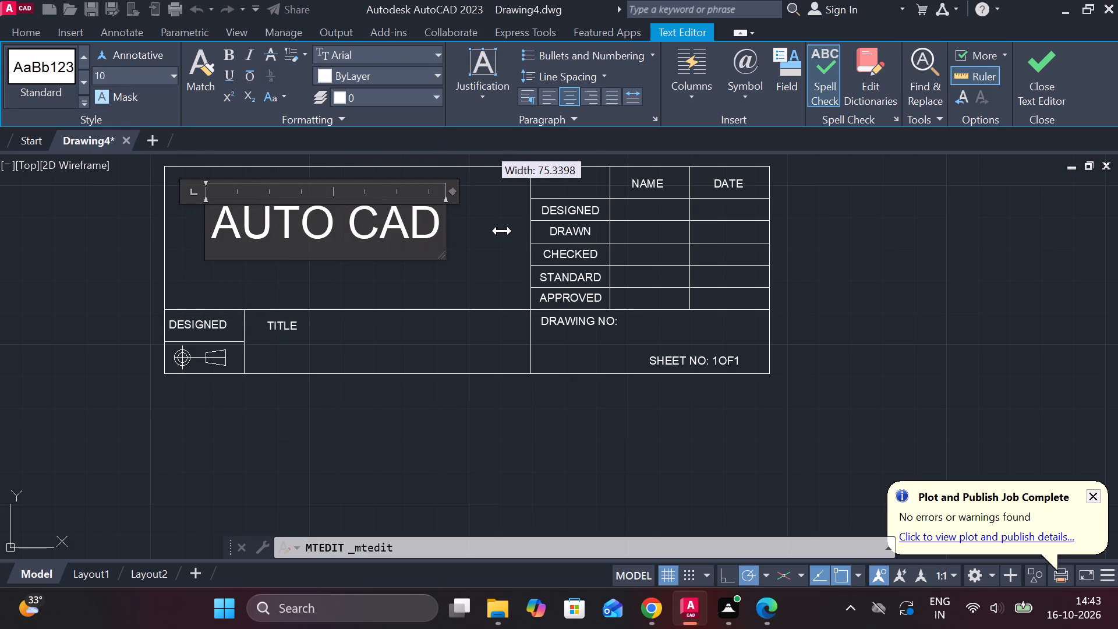
pyautogui.moveTo(502, 231); pyautogui.dragTo(545, 234)
pyautogui.click(291, 292)
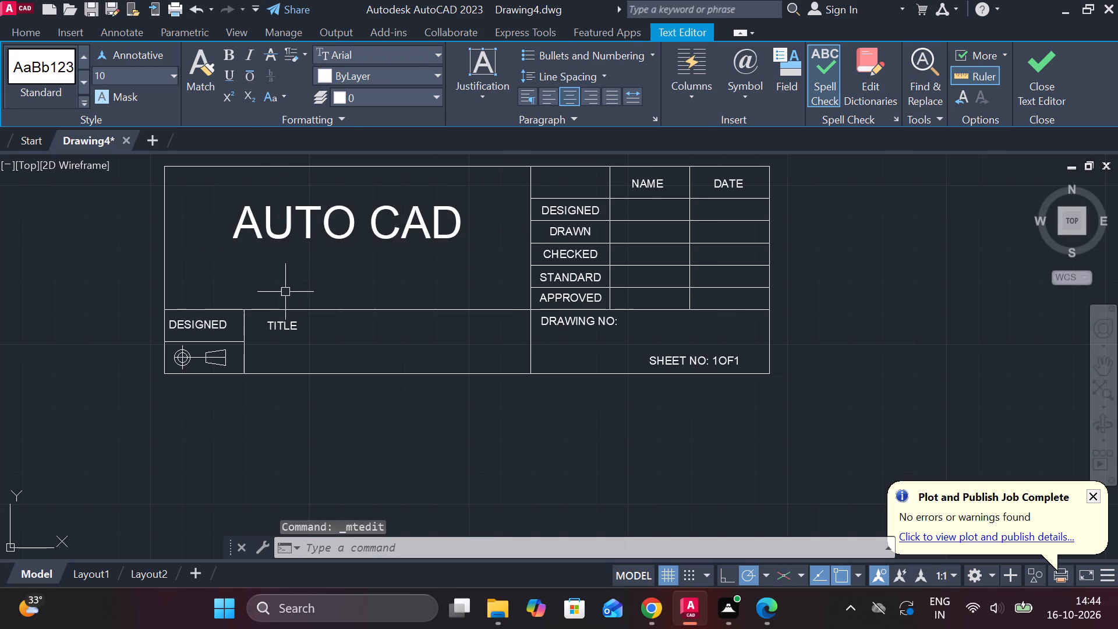
# Move the AUTO CAD heading slightly down so it sits near the vertical middle of its cell.
pyautogui.click(283, 221)
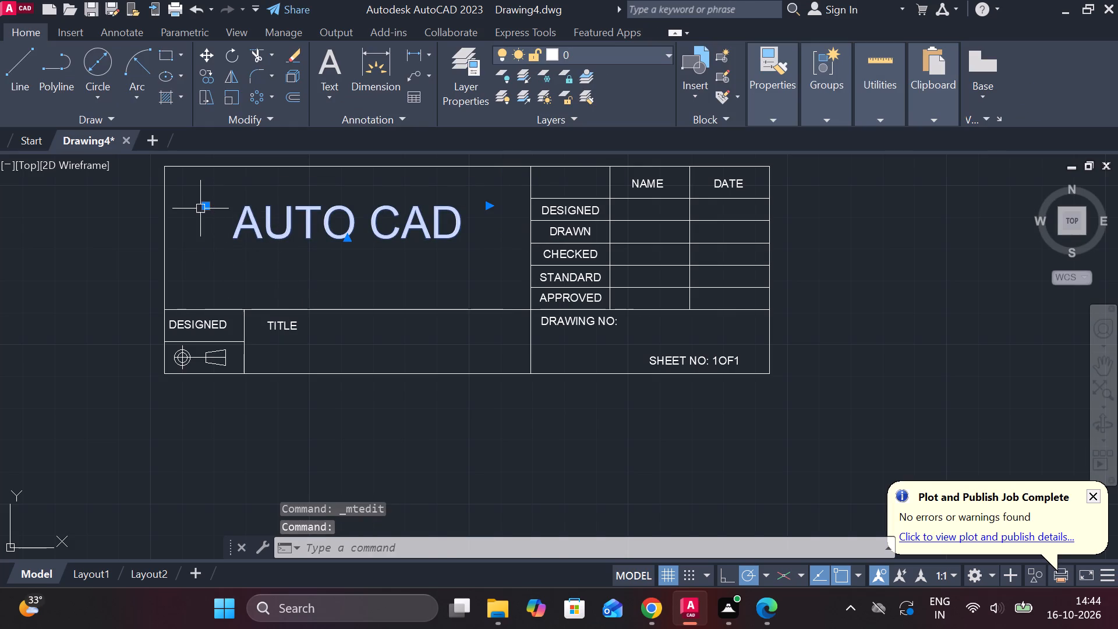
pyautogui.moveTo(205, 209); pyautogui.dragTo(197, 225)
pyautogui.doubleClick(197, 225)
pyautogui.tripleClick(193, 228)
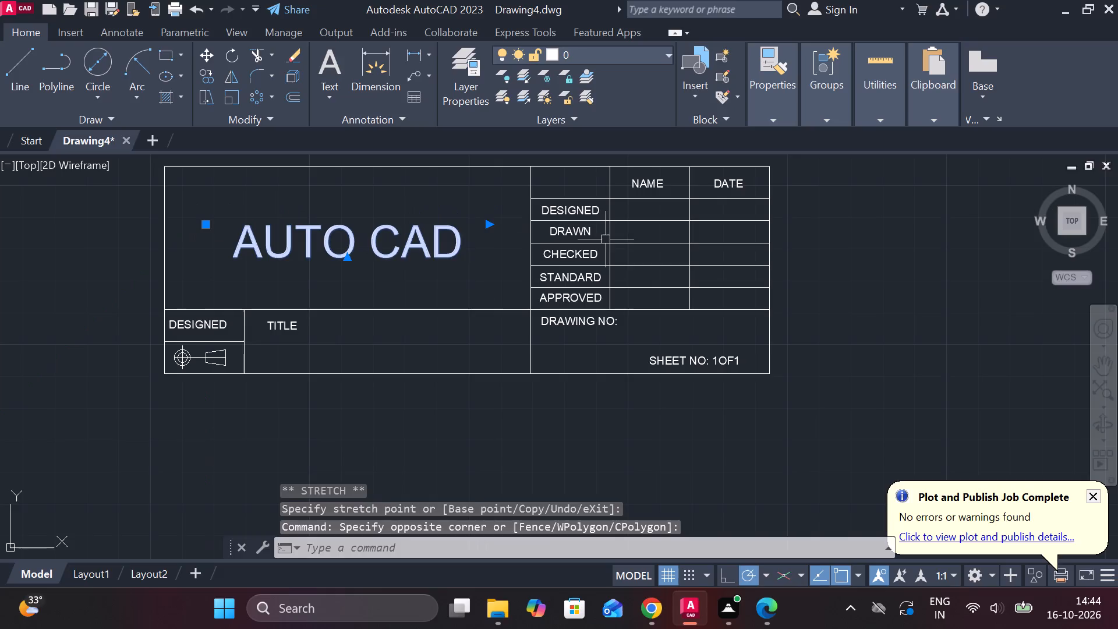
# Change the DESIGNED label in the cell above the projection symbol to SCALE 1:1.
pyautogui.doubleClick(192, 321)
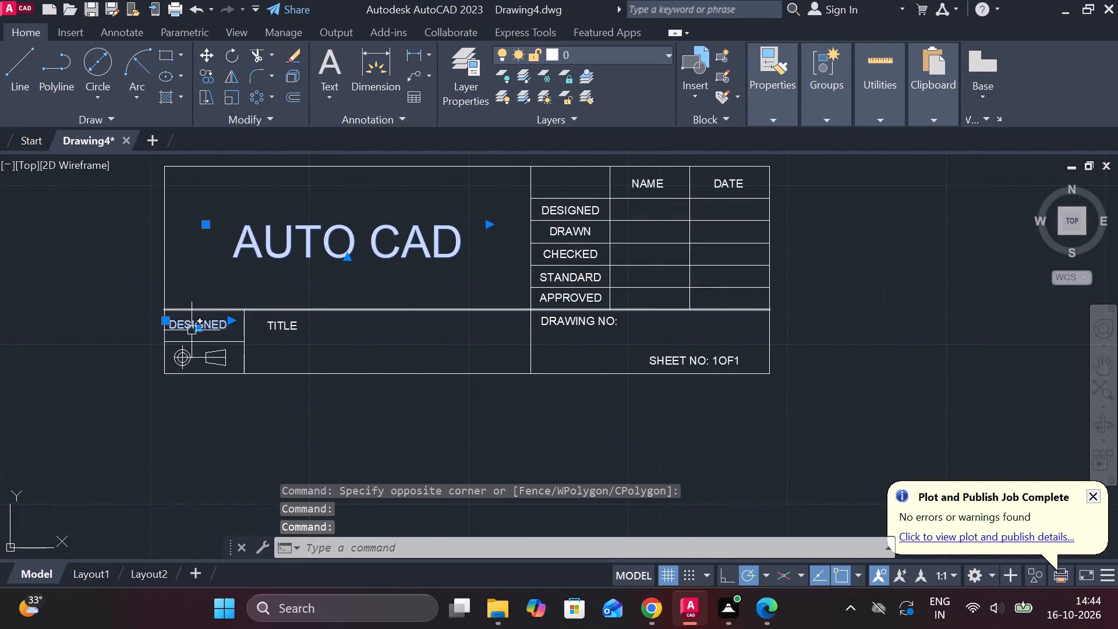
pyautogui.tripleClick(193, 327)
pyautogui.doubleClick(193, 327)
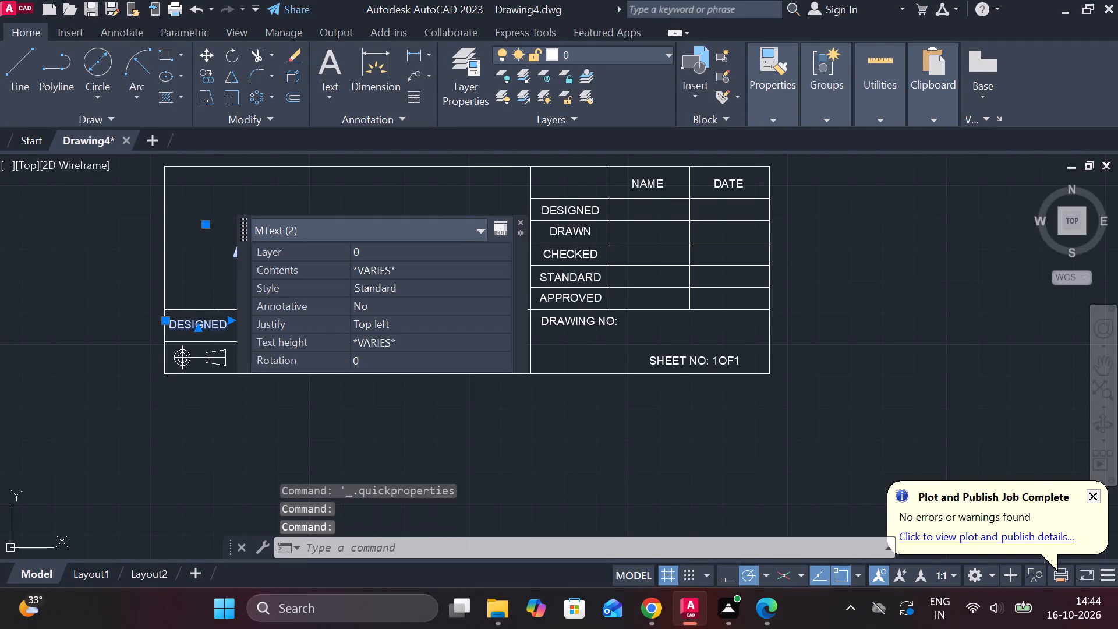
pyautogui.press('Escape')
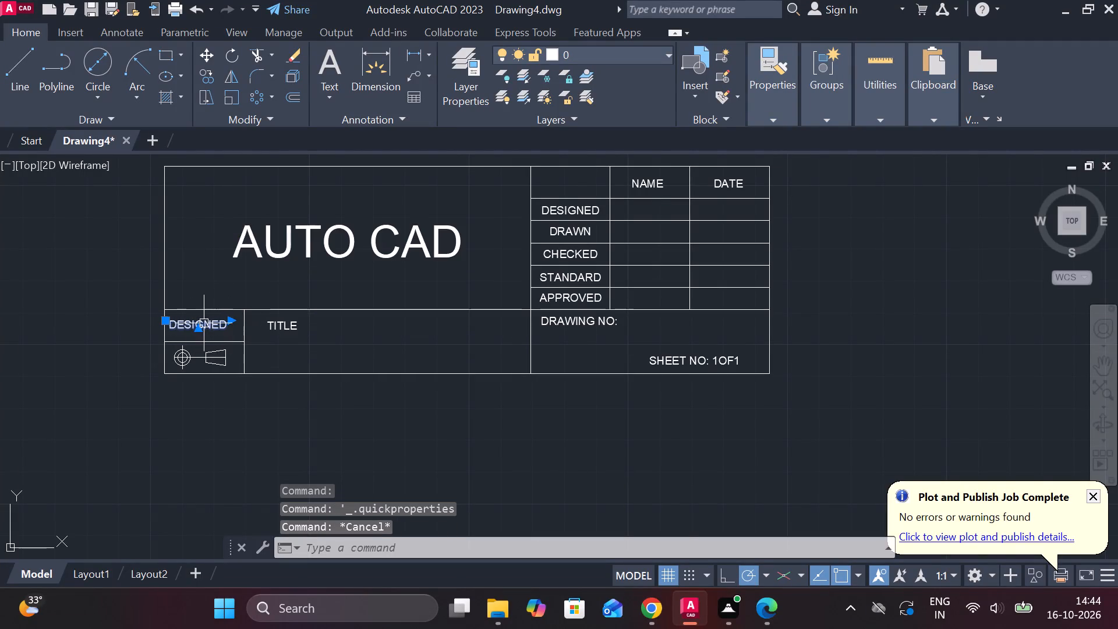
pyautogui.doubleClick(204, 323)
pyautogui.press('Right')
pyautogui.press('Right')
pyautogui.press('Right')
pyautogui.press('Right')
pyautogui.press('Right')
pyautogui.press('Right')
pyautogui.press('Right')
pyautogui.press('Right')
pyautogui.press('Right')
pyautogui.press('Right')
pyautogui.press('Right')
pyautogui.press('Right')
pyautogui.press('Right')
pyautogui.press('Right')
pyautogui.press('Right')
pyautogui.press('Right')
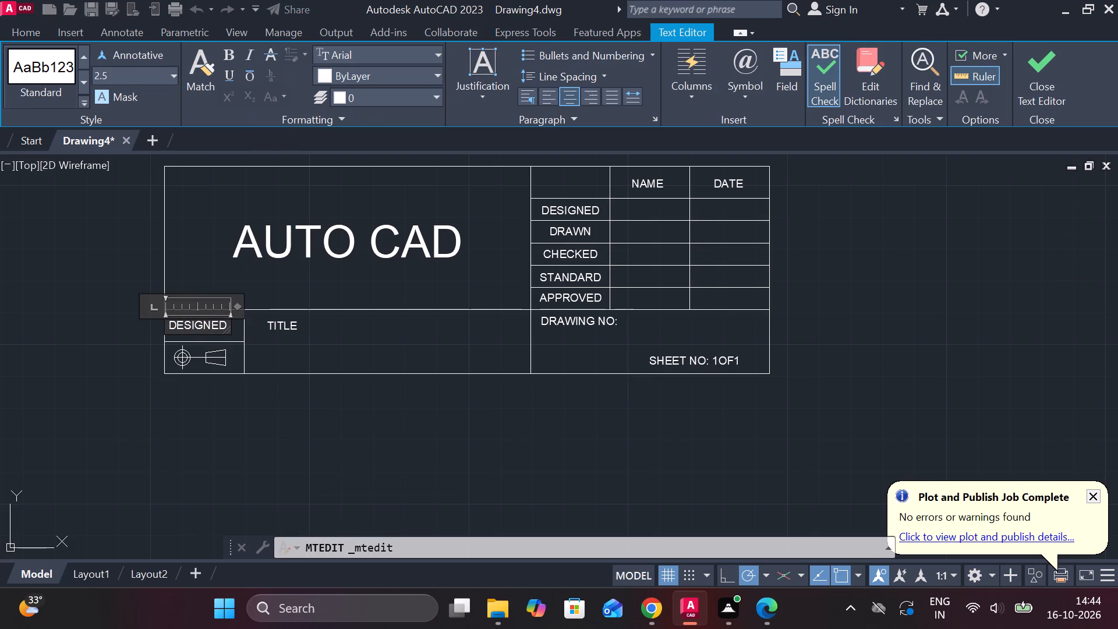
pyautogui.press('BackSpace')
pyautogui.press('BackSpace')
pyautogui.press('BackSpace')
pyautogui.press('BackSpace')
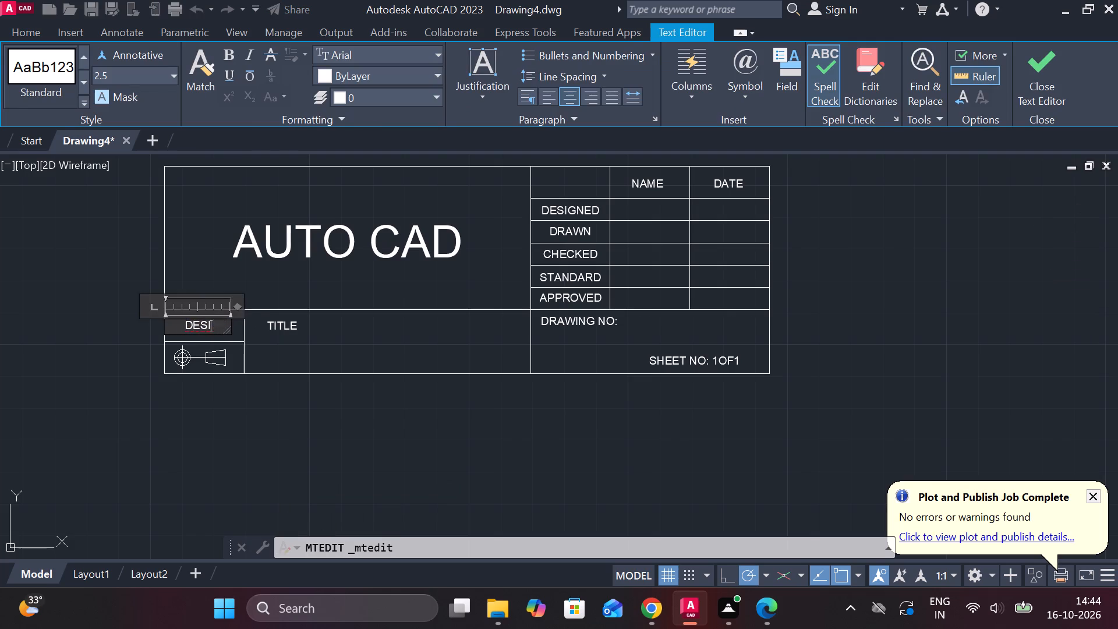
pyautogui.press('BackSpace')
pyautogui.press('BackSpace')
pyautogui.press('BackSpace')
pyautogui.press('BackSpace')
pyautogui.write('SCALE')
pyautogui.press('space')
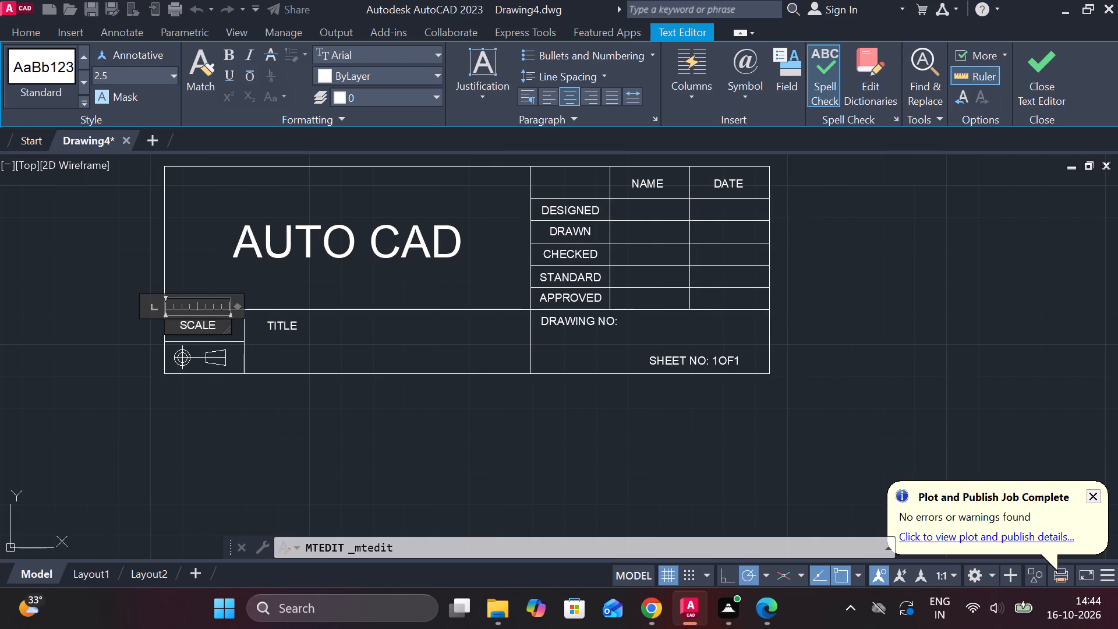
pyautogui.press('1')
pyautogui.write(':1')
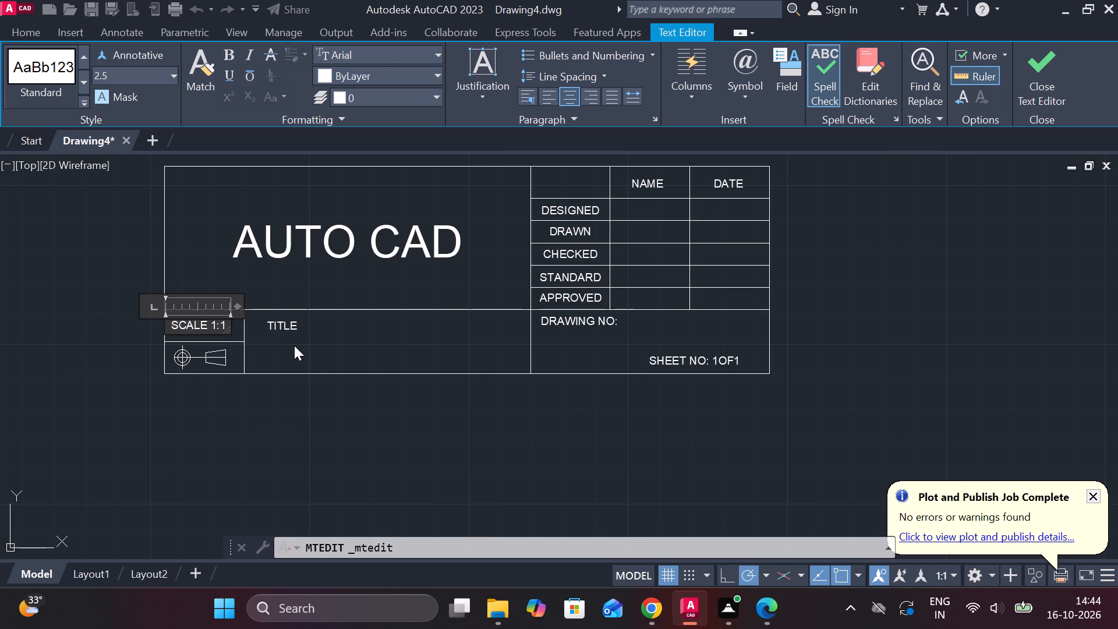
pyautogui.click(294, 345)
# Look over the assembly's part views, focusing on the row from the tapered cup to the long bar.
pyautogui.scroll(-6, 378, 324)
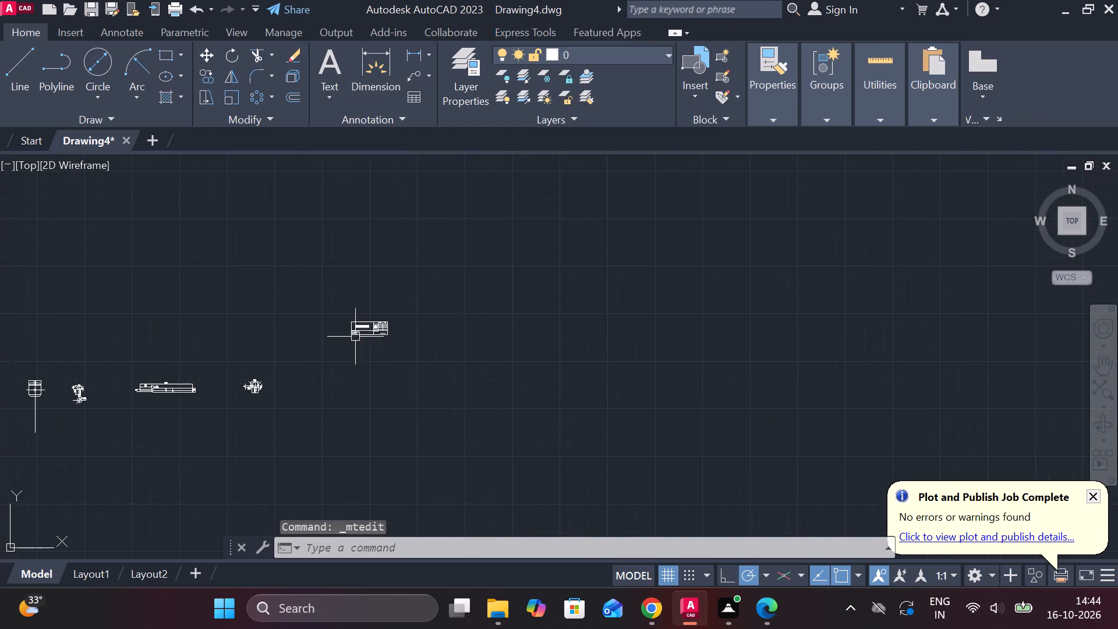
pyautogui.scroll(-3, 111, 436)
pyautogui.scroll(6, 111, 436)
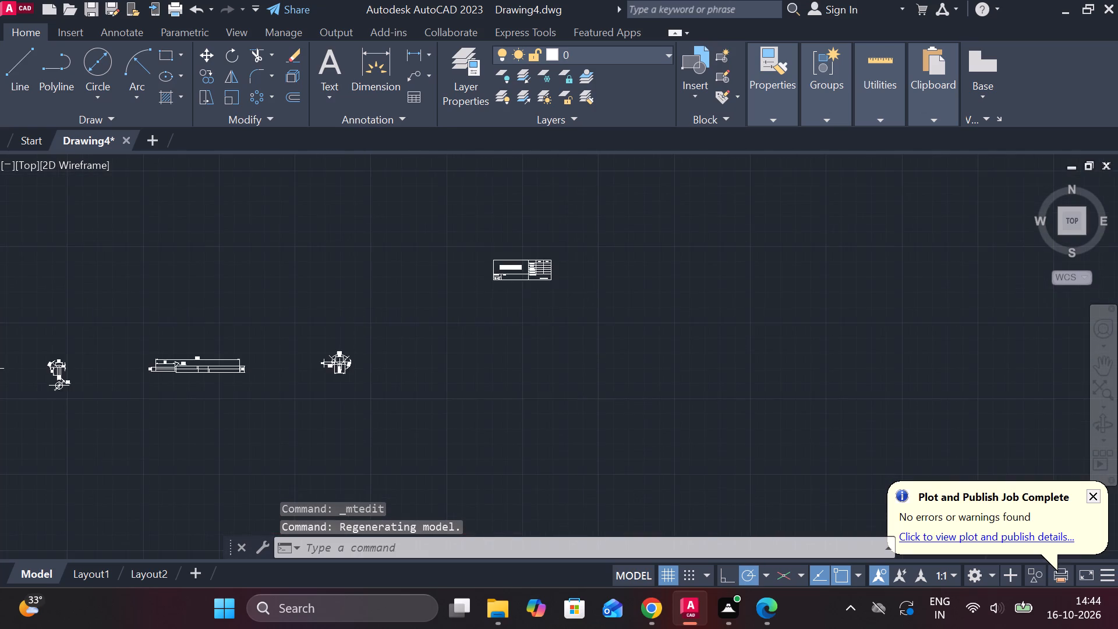
pyautogui.scroll(-3, 111, 436)
pyautogui.scroll(-3, 378, 361)
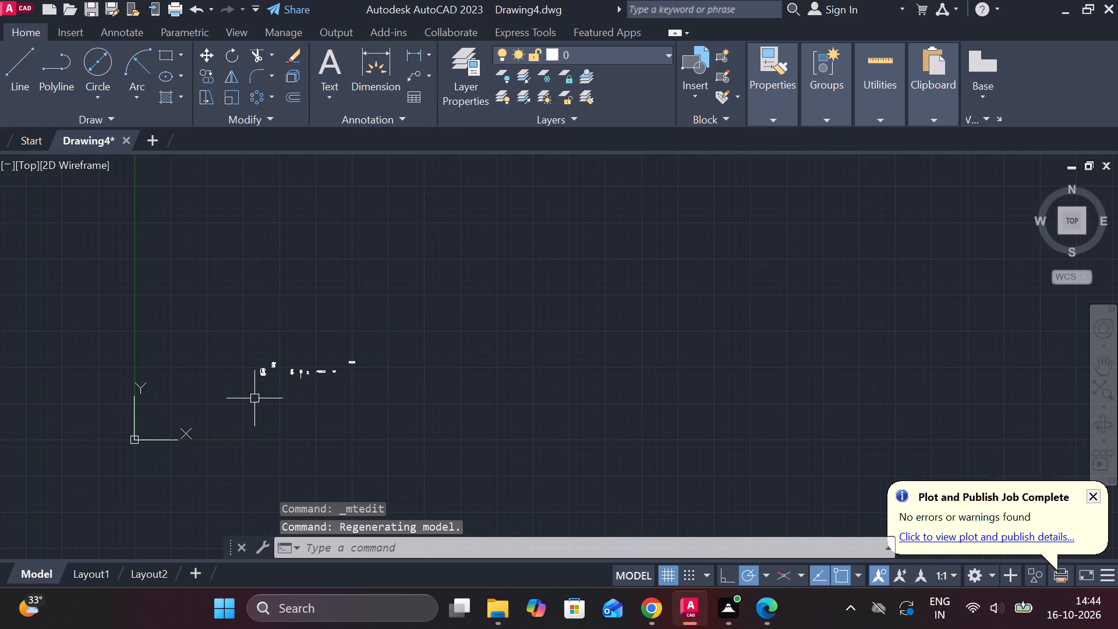
pyautogui.scroll(4, 253, 398)
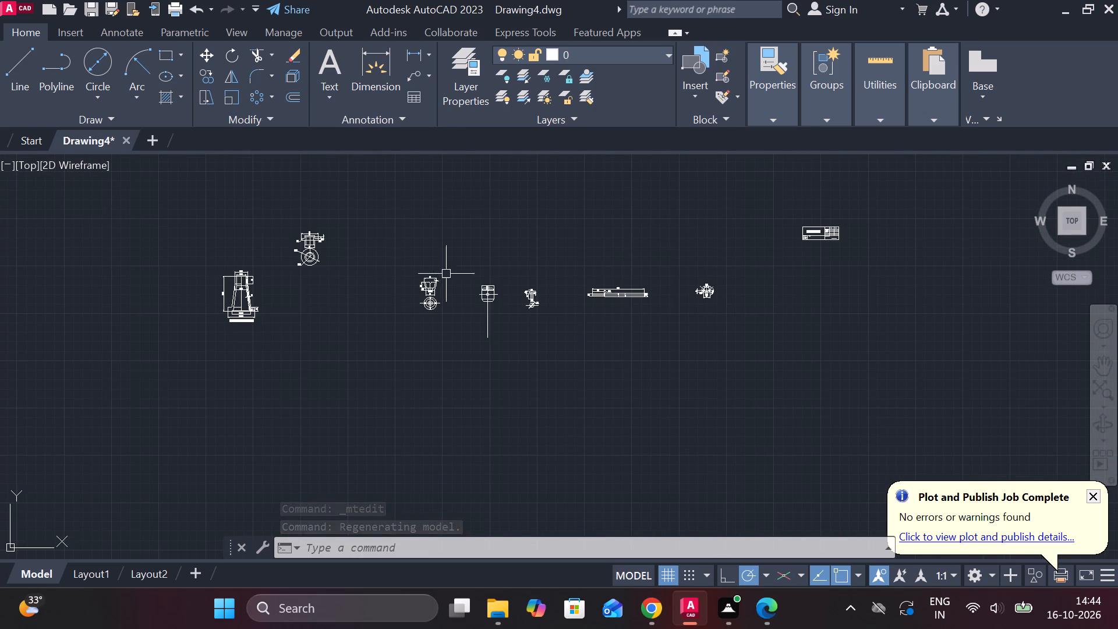
pyautogui.scroll(3, 544, 270)
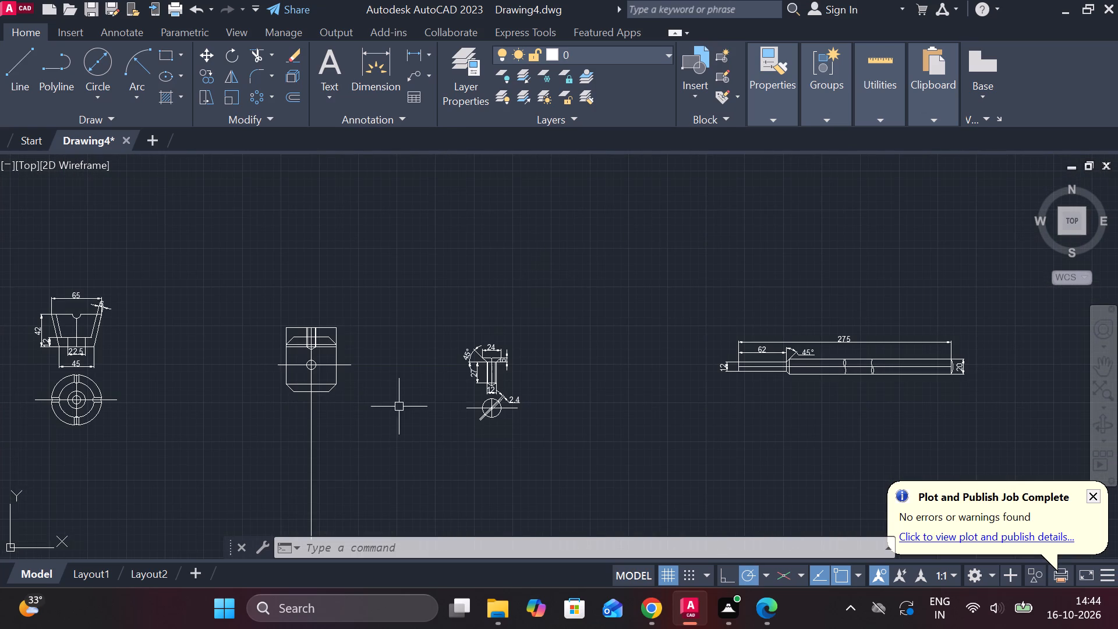
pyautogui.scroll(-2, 368, 423)
pyautogui.scroll(4, 368, 423)
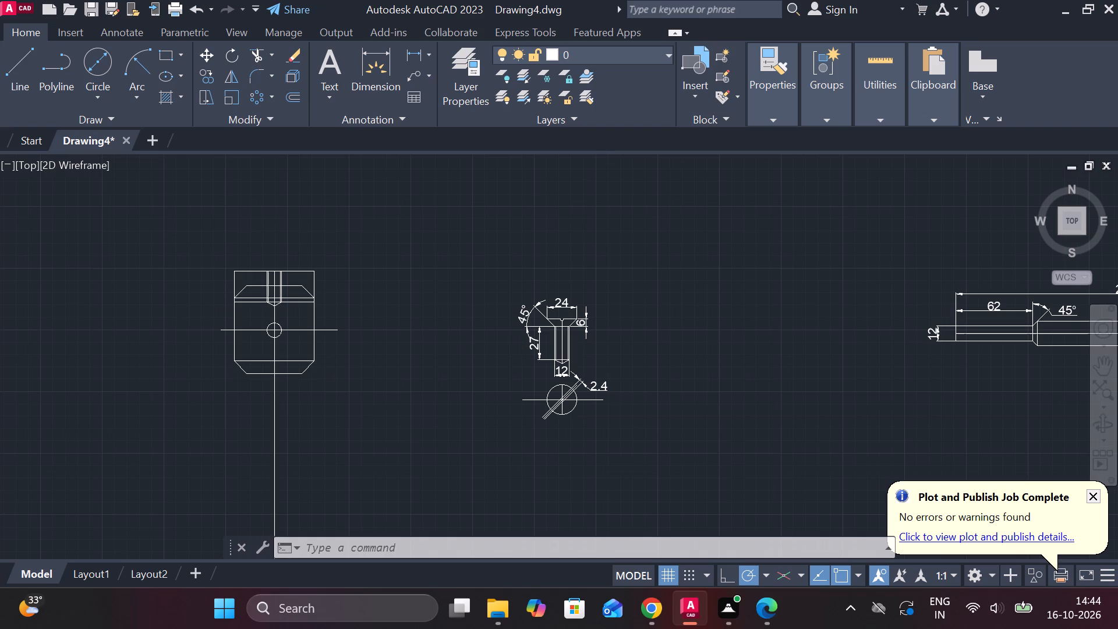
pyautogui.scroll(-2, 368, 423)
pyautogui.scroll(1, 368, 423)
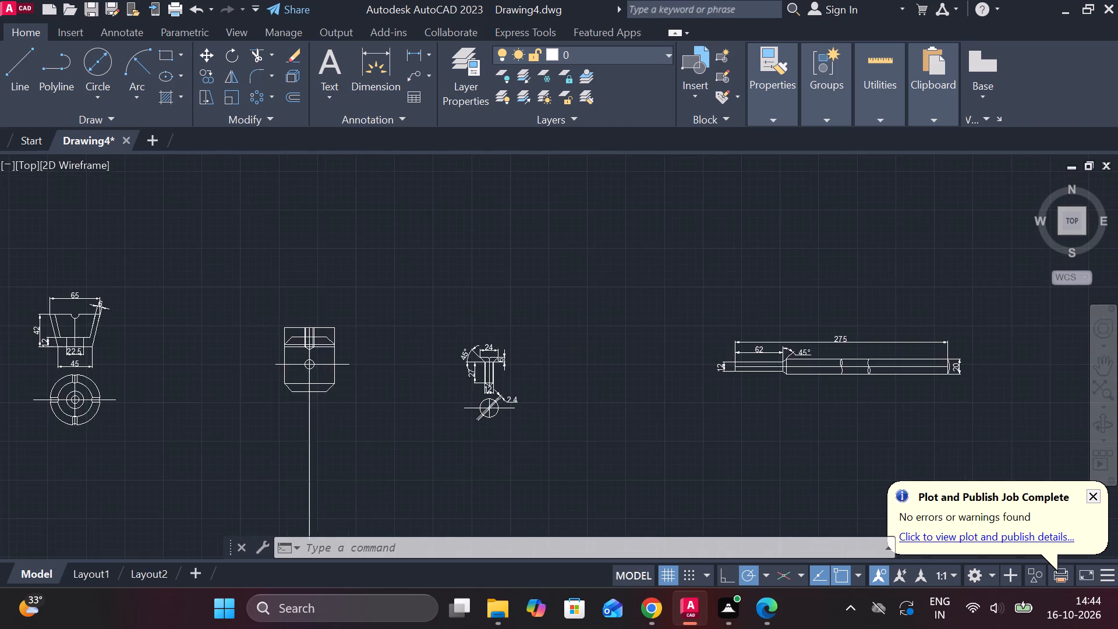
pyautogui.scroll(1, 368, 423)
pyautogui.scroll(-2, 368, 423)
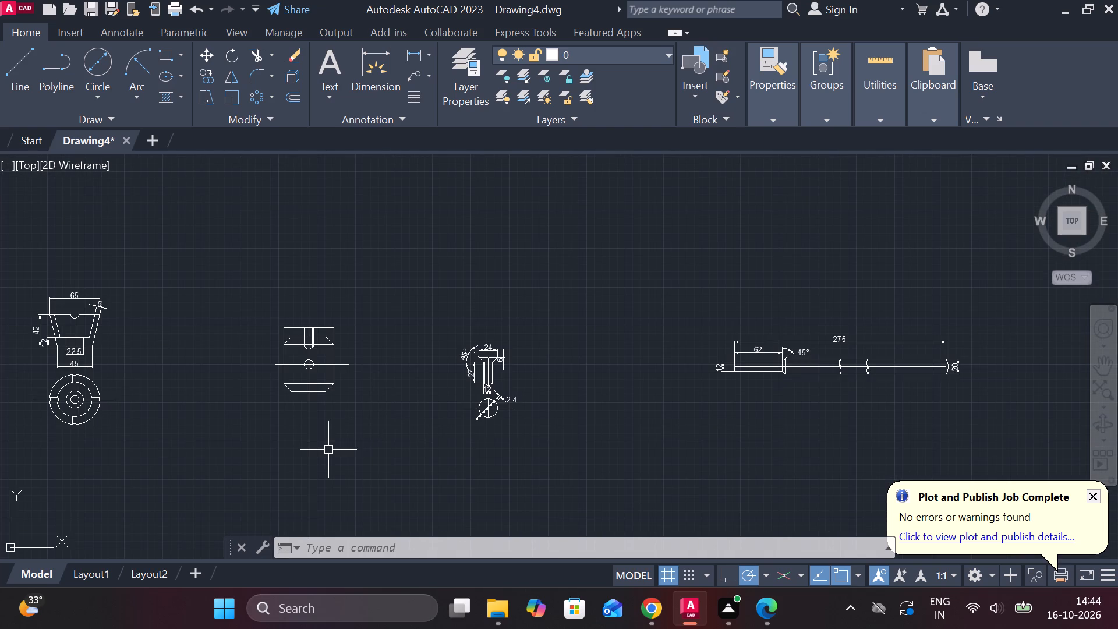
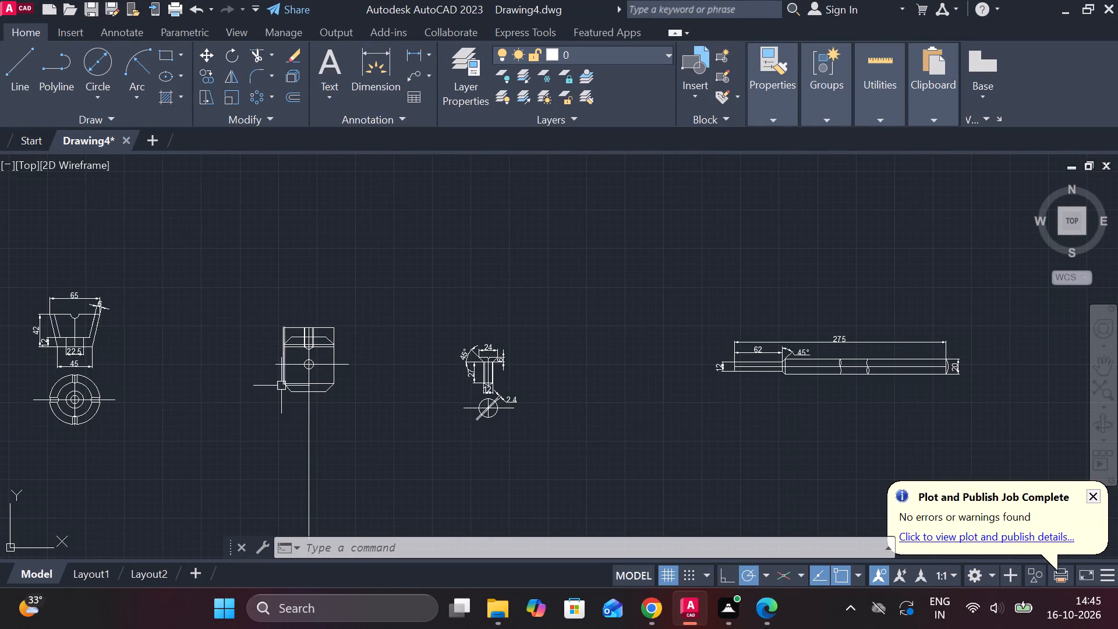
# Copy the top edge of the block view with the central hole 249 units straight down from its midpoint.
pyautogui.scroll(2, 271, 404)
pyautogui.scroll(-2, 271, 404)
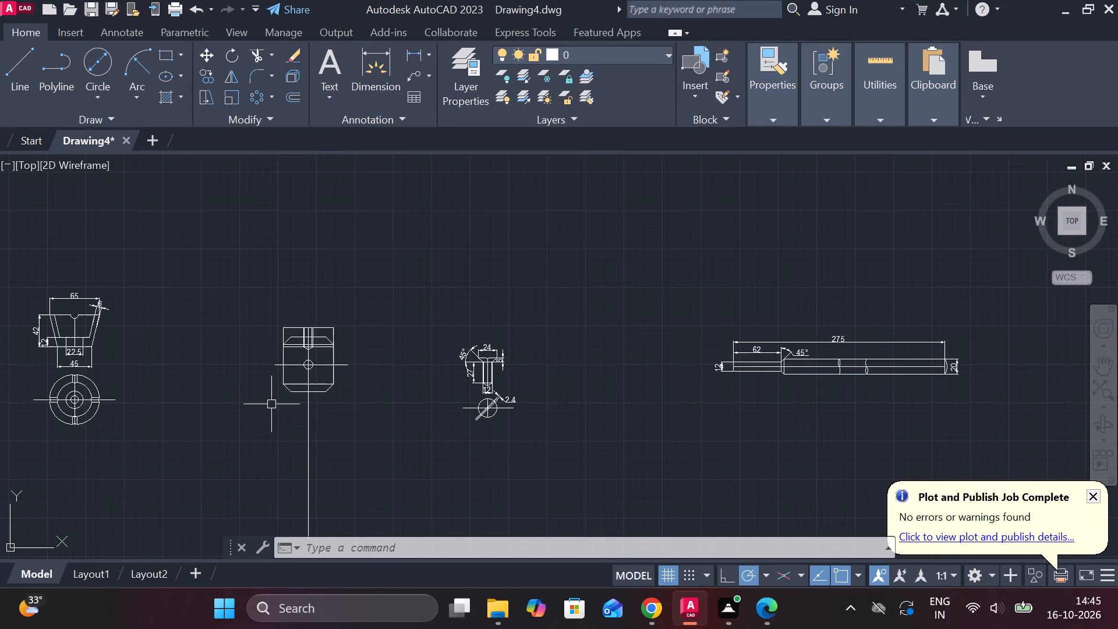
pyautogui.click(323, 327)
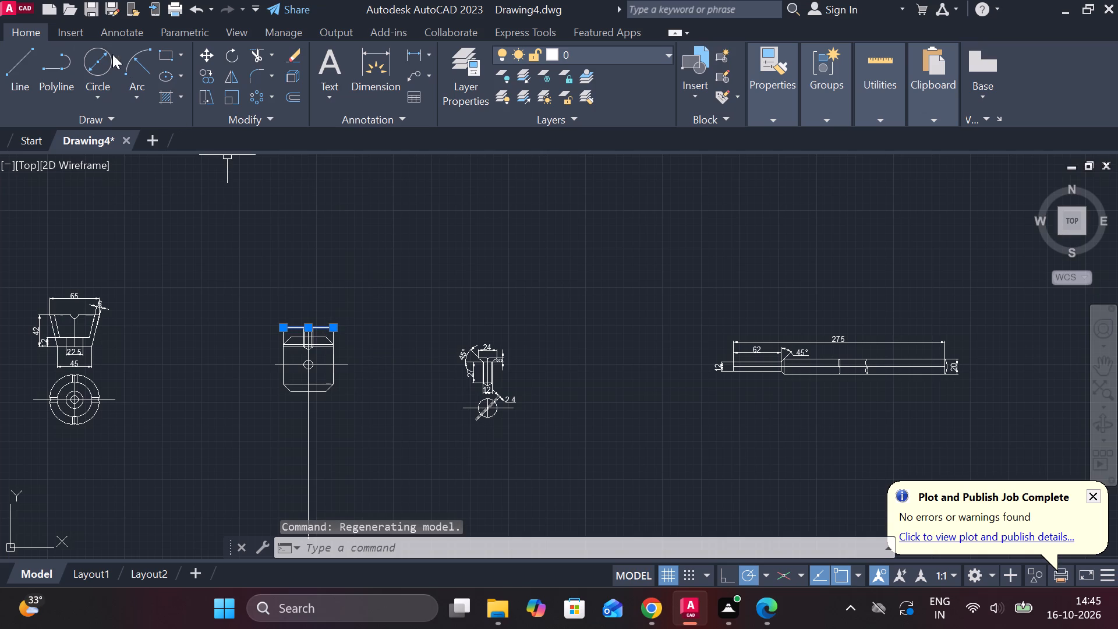
pyautogui.click(206, 72)
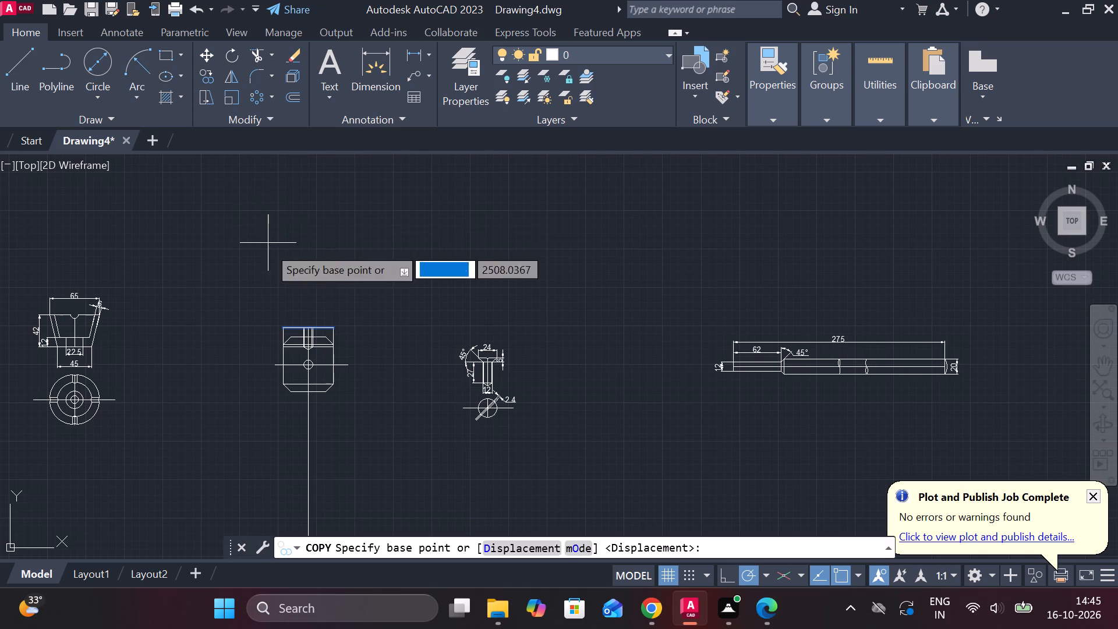
pyautogui.scroll(1, 290, 278)
pyautogui.scroll(-3, 290, 278)
pyautogui.scroll(3, 289, 283)
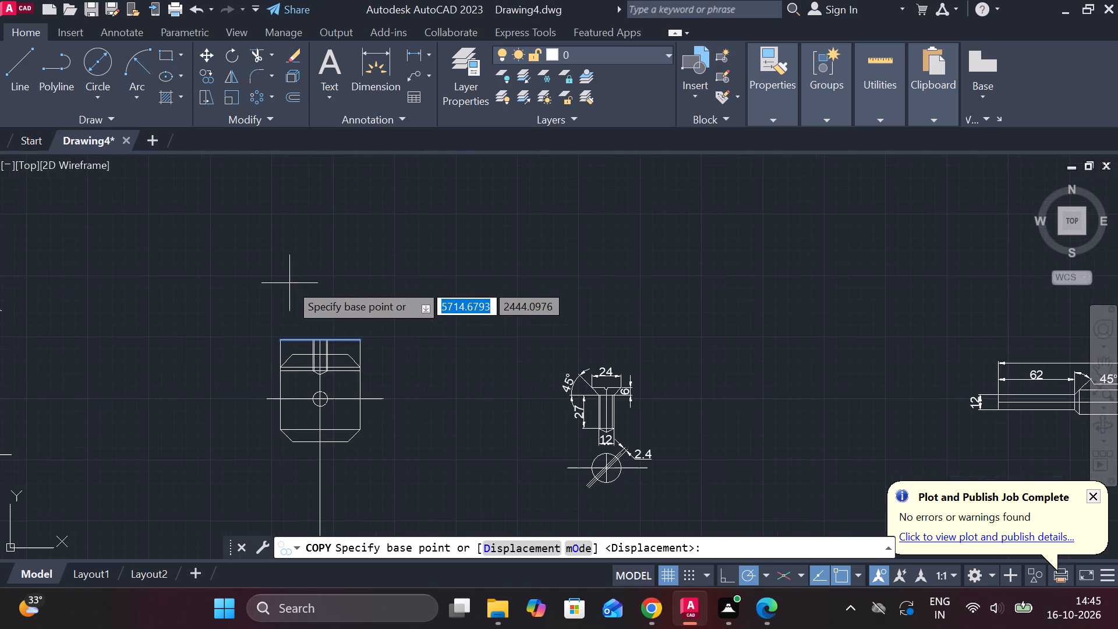
pyautogui.scroll(2, 306, 377)
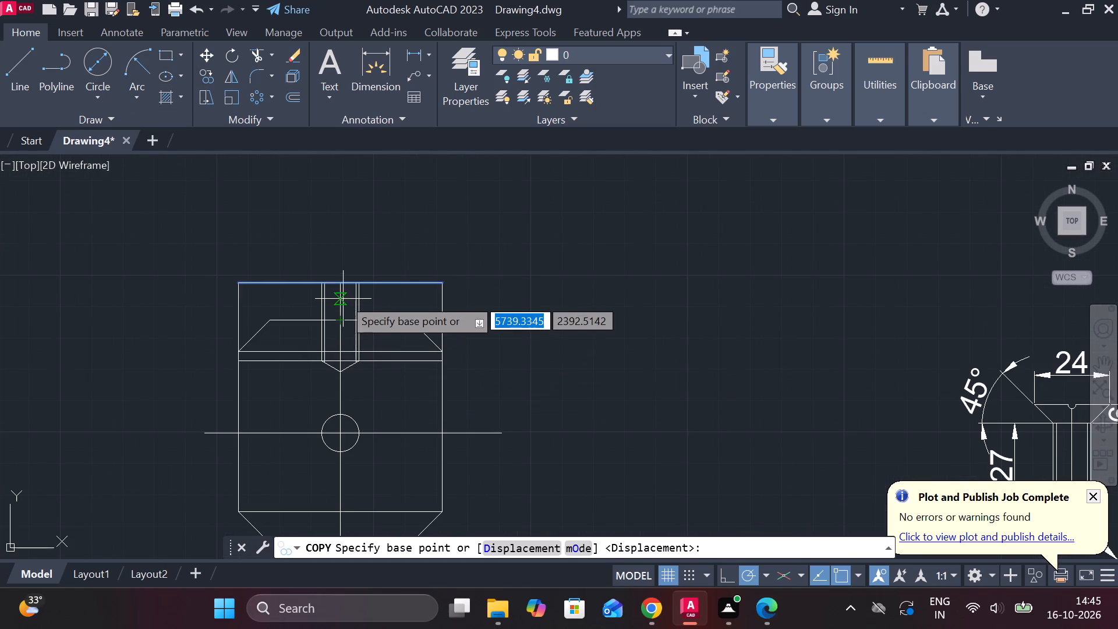
pyautogui.click(343, 286)
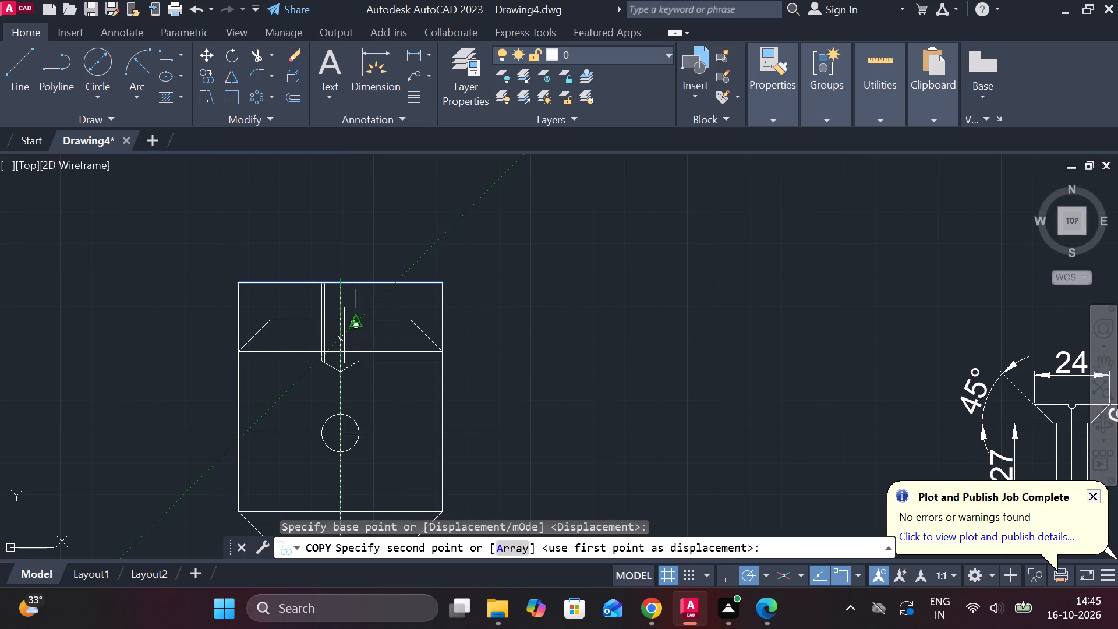
pyautogui.press('2')
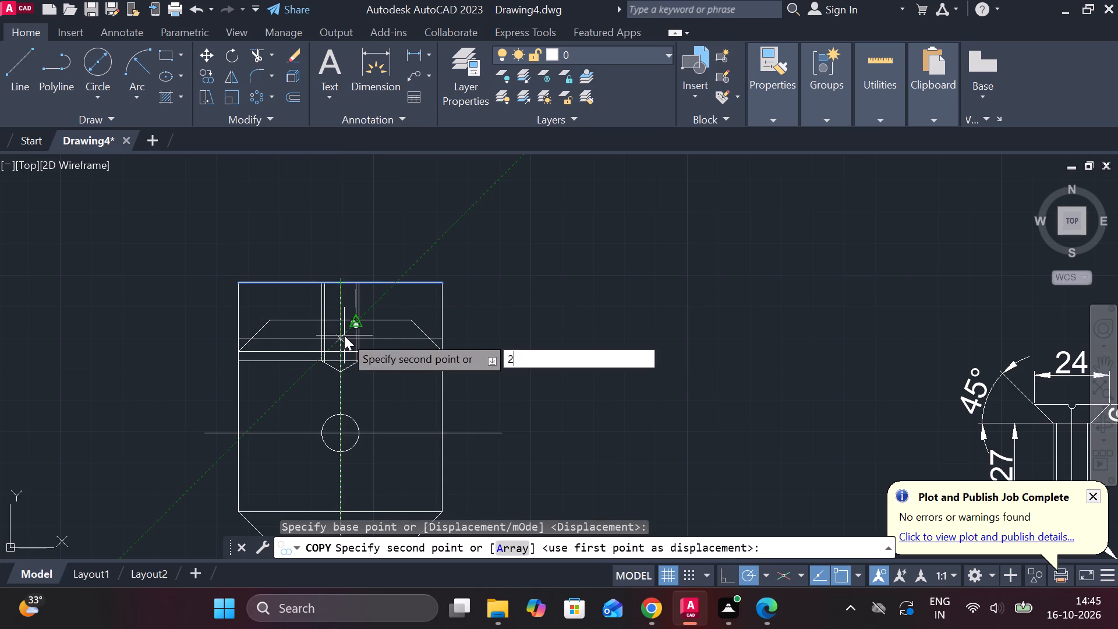
pyautogui.press('4')
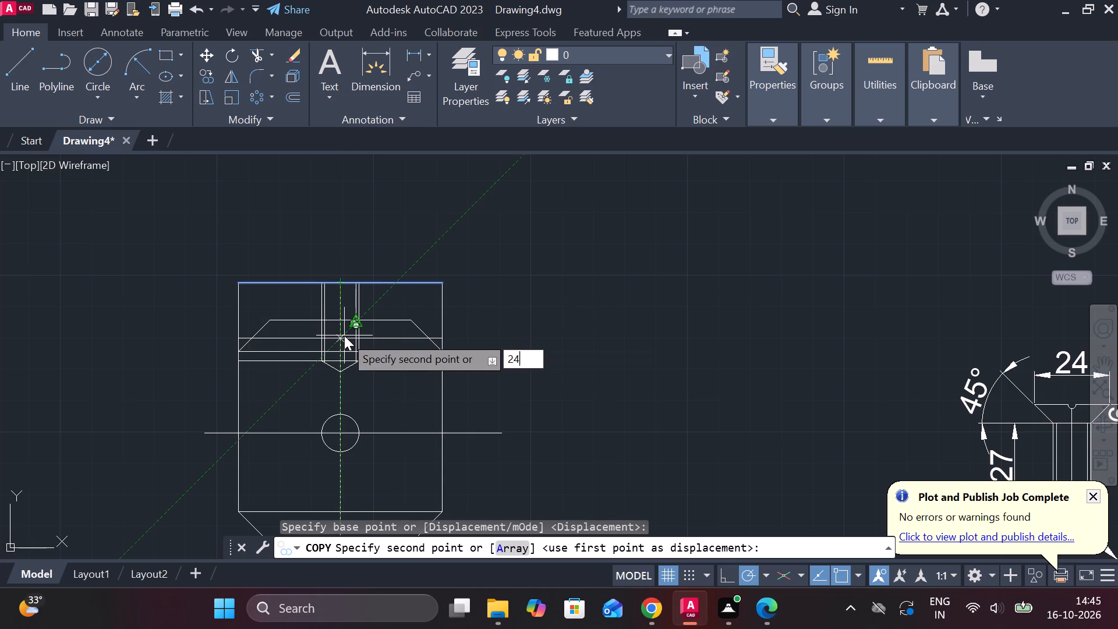
pyautogui.press('9')
pyautogui.press('Return')
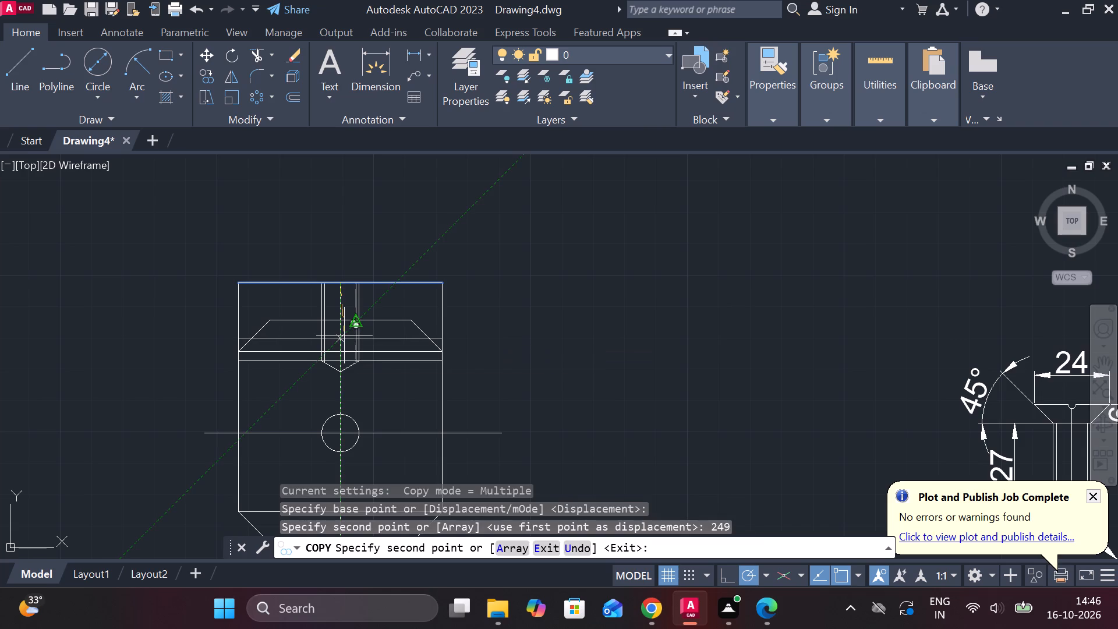
pyautogui.press('Escape')
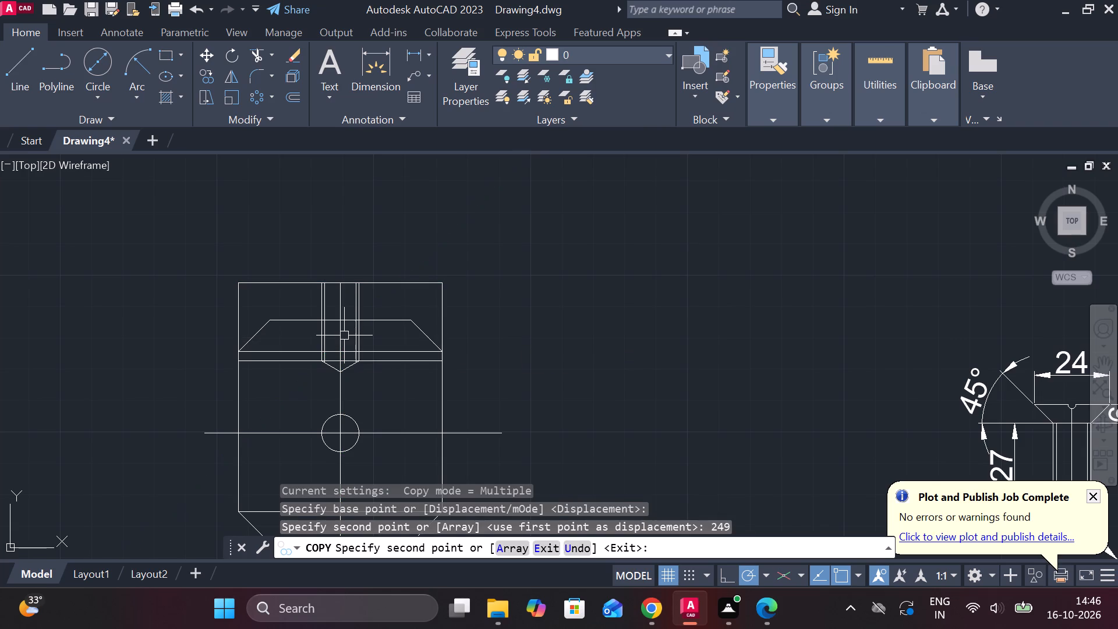
# Copy the long vertical centre line below the block 19 units to each side.
pyautogui.scroll(-5, 344, 335)
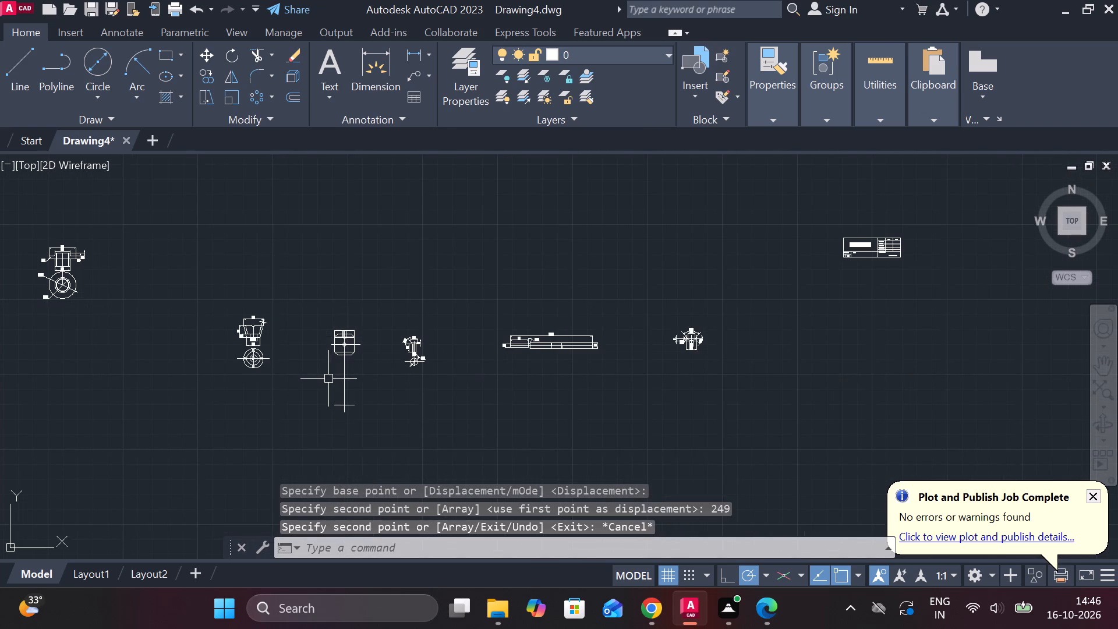
pyautogui.scroll(3, 329, 379)
pyautogui.scroll(-2, 329, 379)
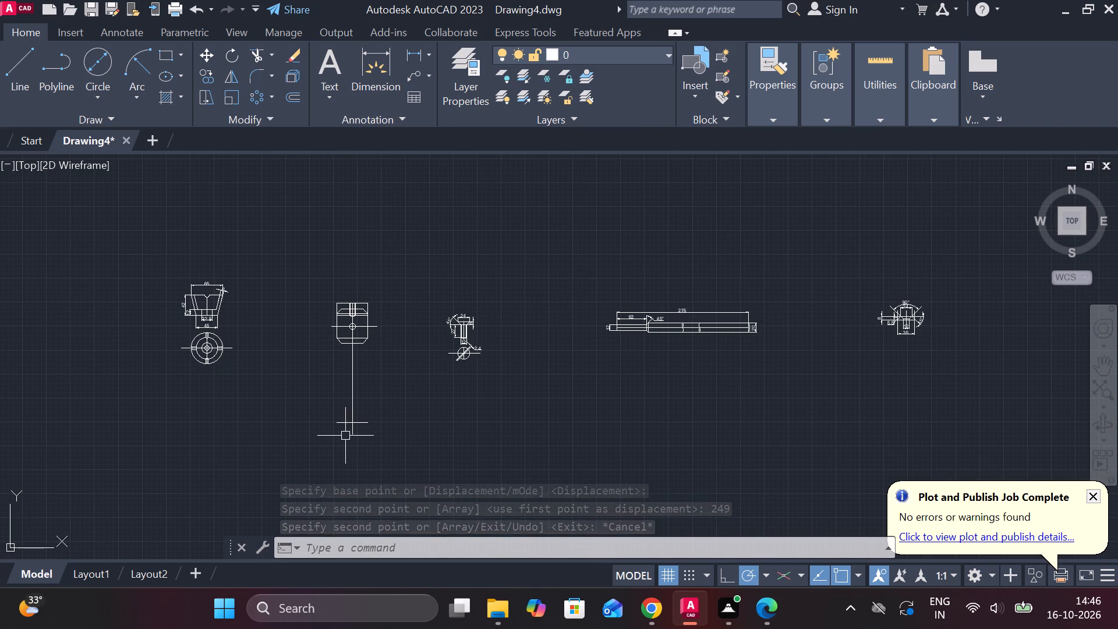
pyautogui.scroll(3, 330, 423)
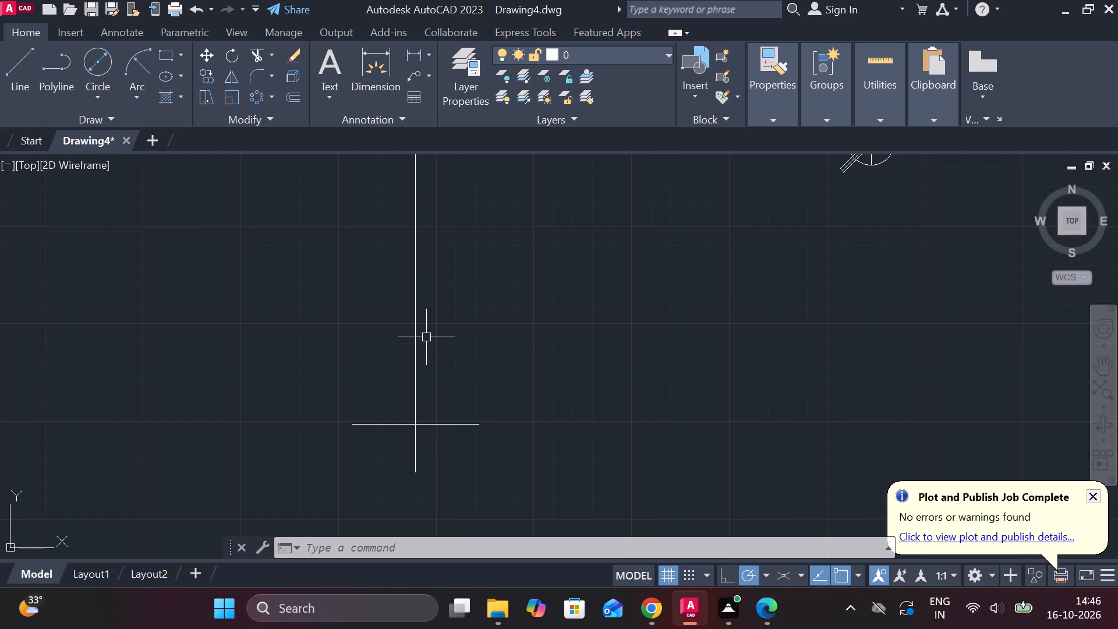
pyautogui.click(415, 340)
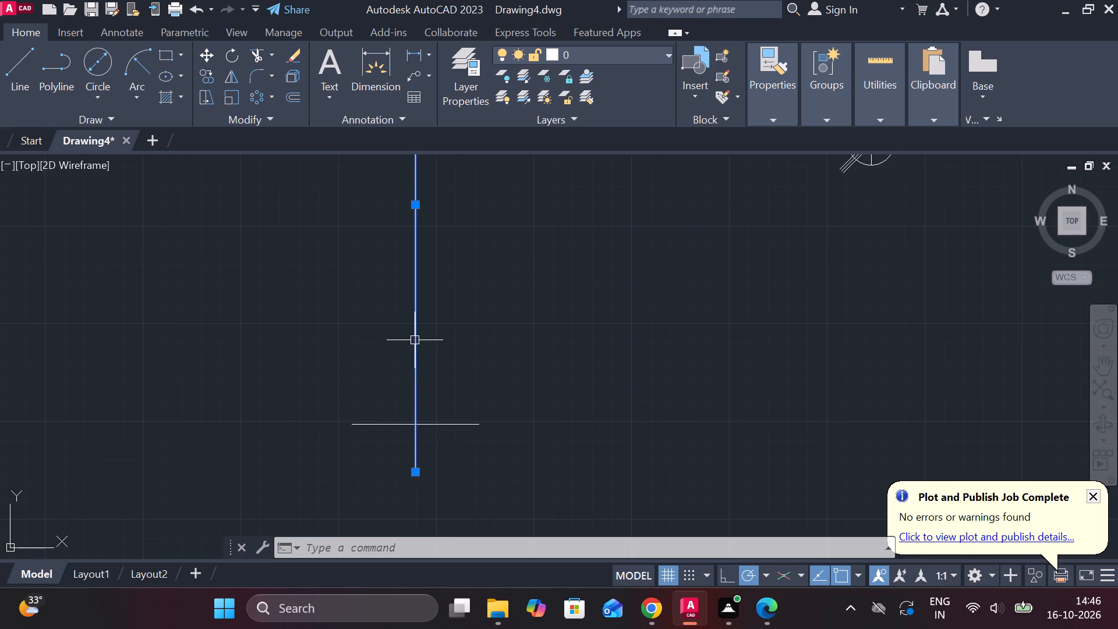
pyautogui.click(208, 79)
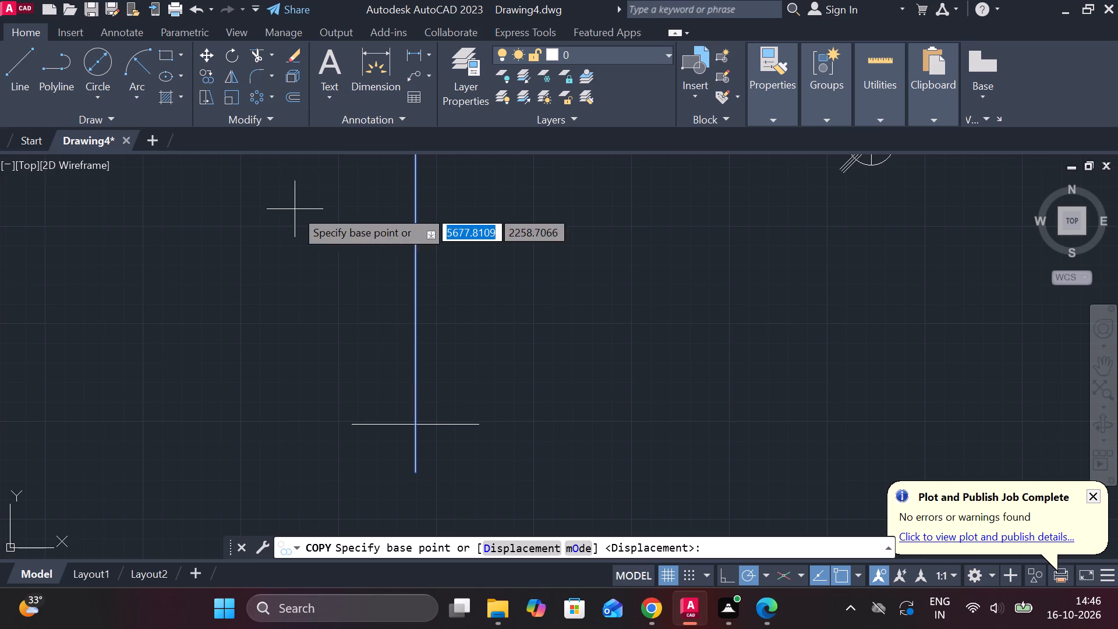
pyautogui.click(414, 244)
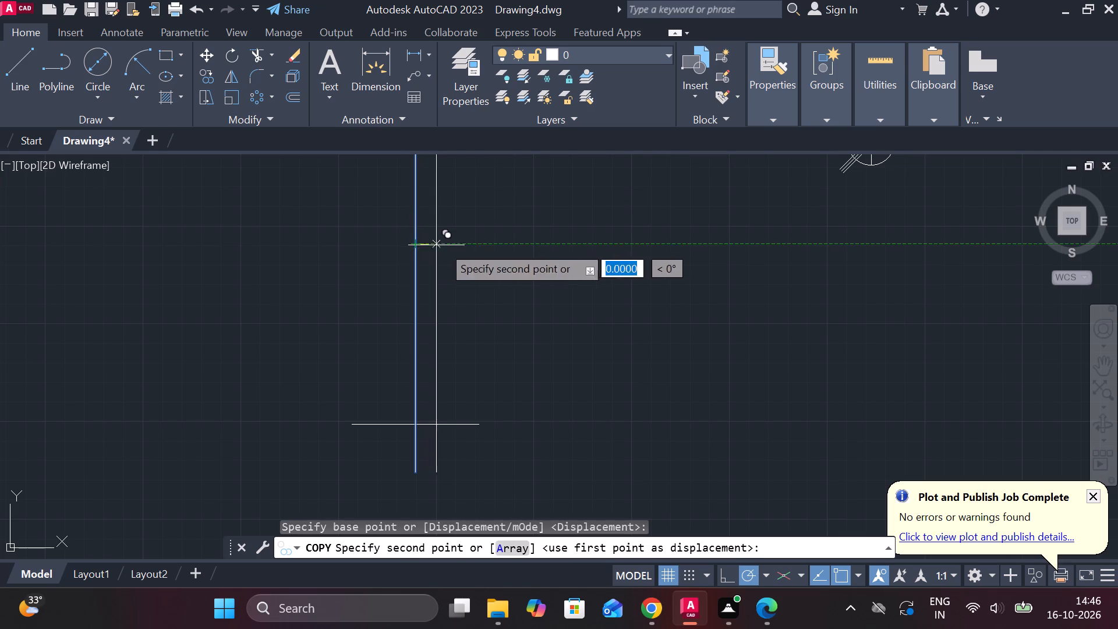
pyautogui.press('1')
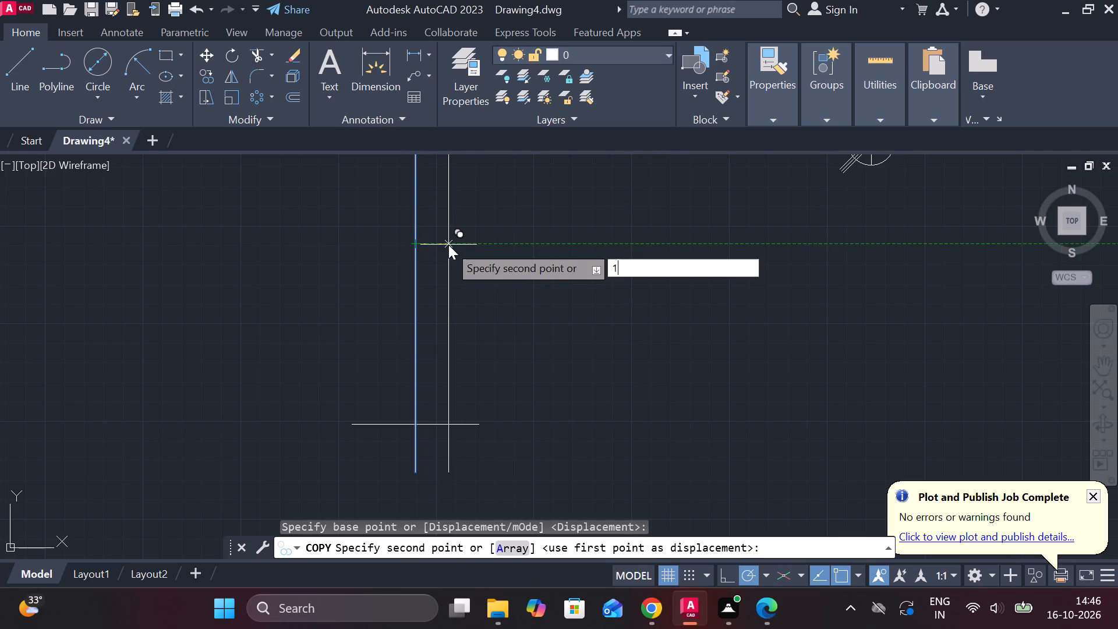
pyautogui.press('9')
pyautogui.press('Return')
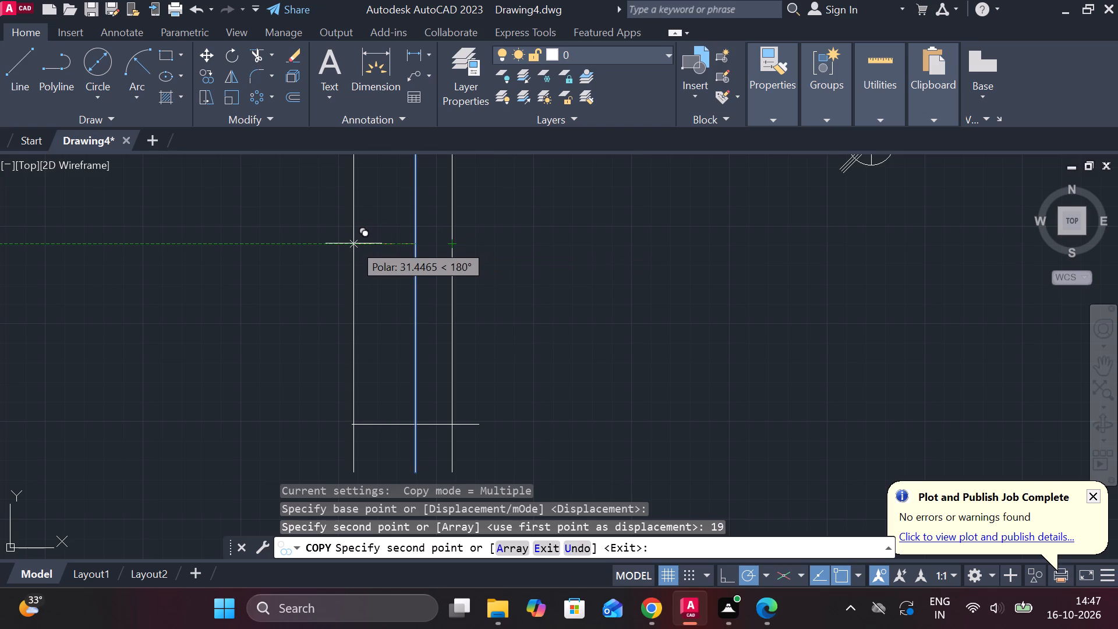
pyautogui.press('1')
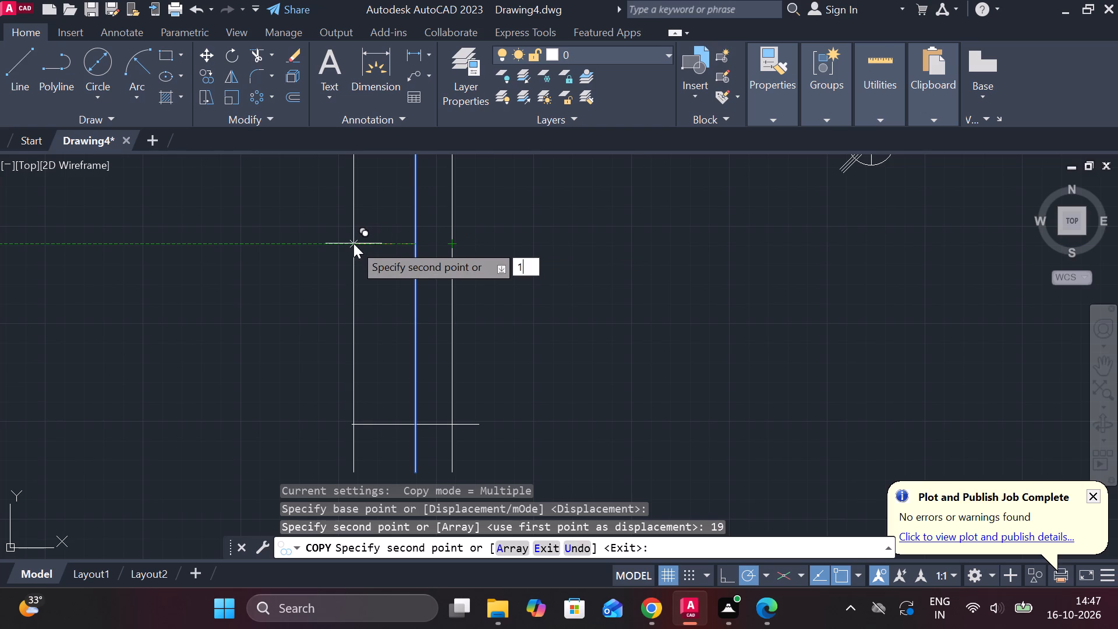
pyautogui.press('9')
pyautogui.press('Return')
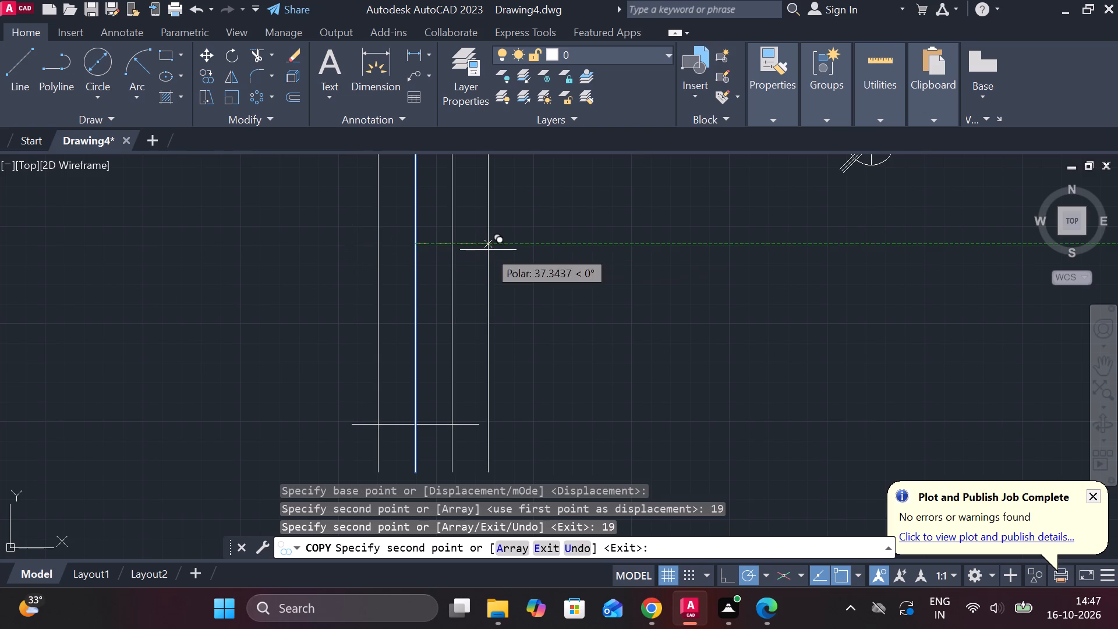
pyautogui.press('Escape')
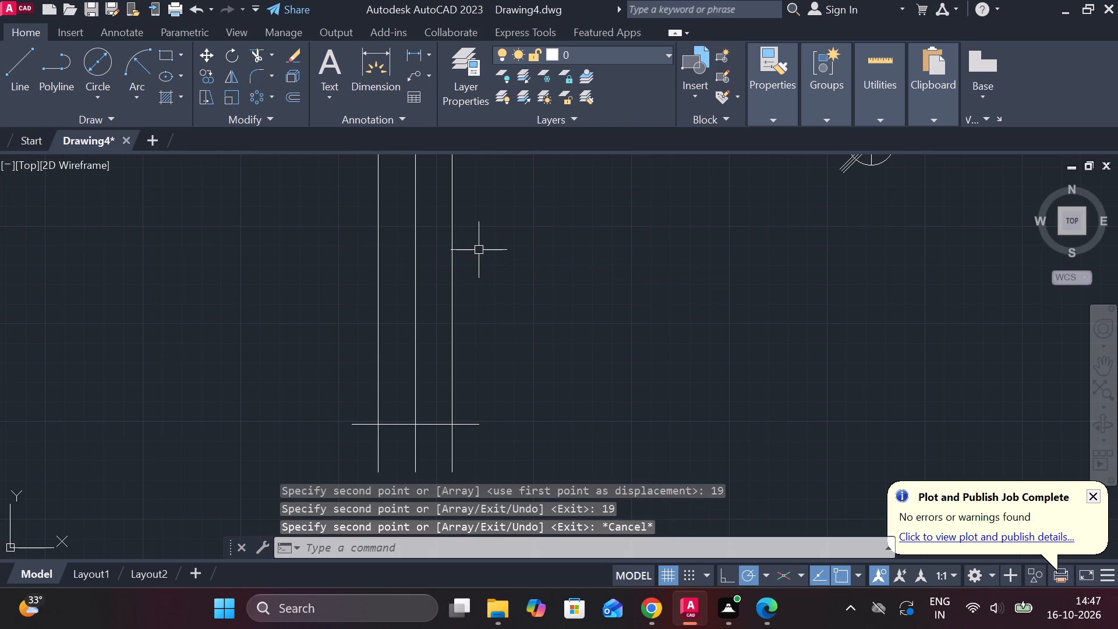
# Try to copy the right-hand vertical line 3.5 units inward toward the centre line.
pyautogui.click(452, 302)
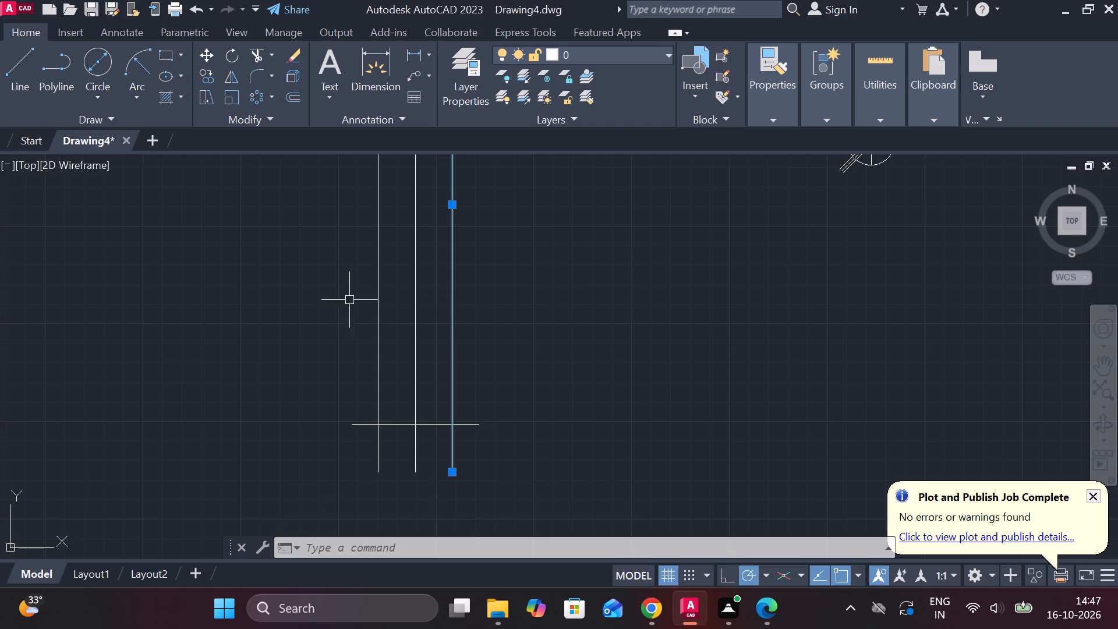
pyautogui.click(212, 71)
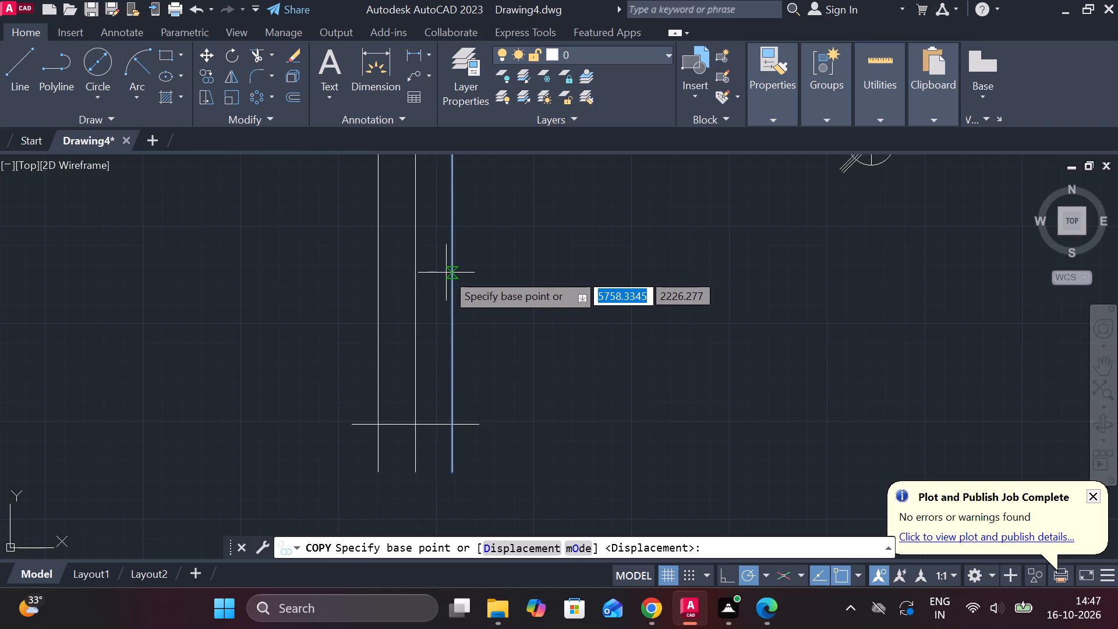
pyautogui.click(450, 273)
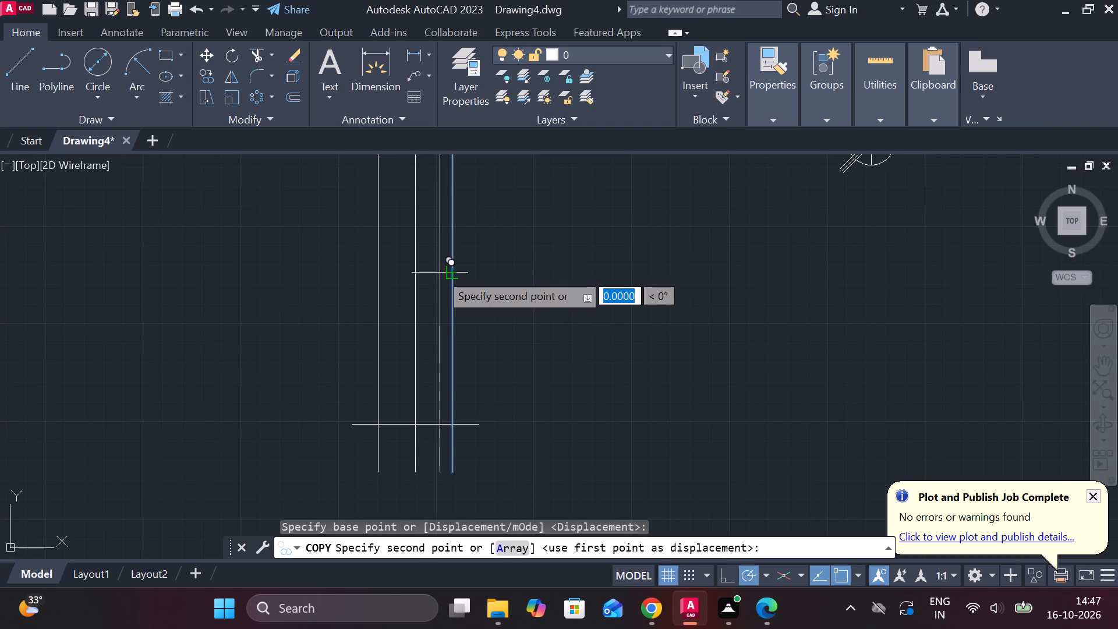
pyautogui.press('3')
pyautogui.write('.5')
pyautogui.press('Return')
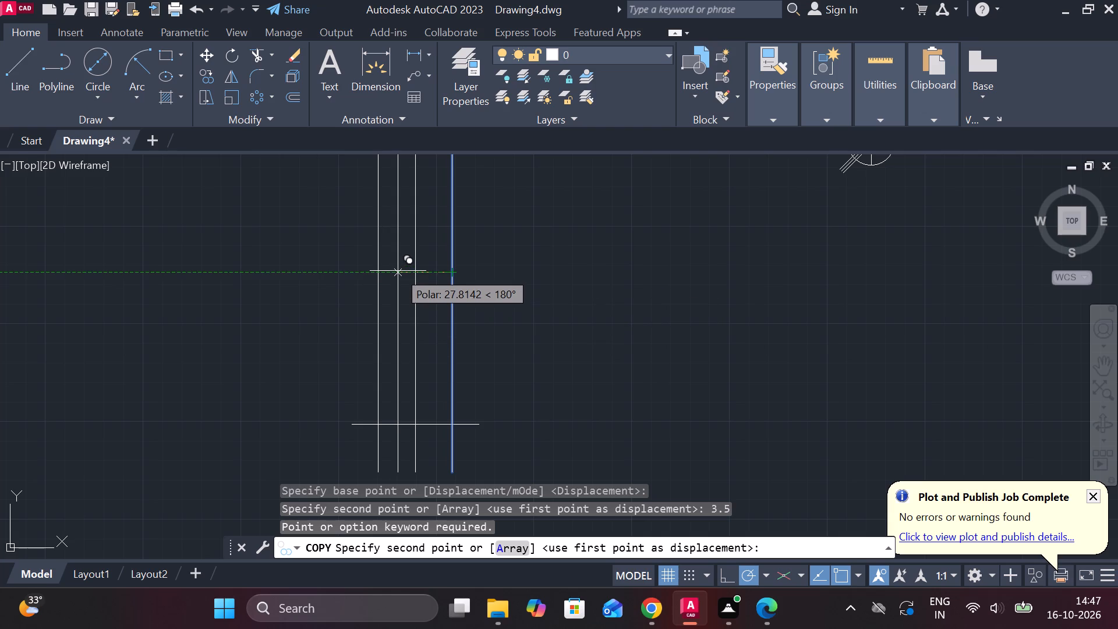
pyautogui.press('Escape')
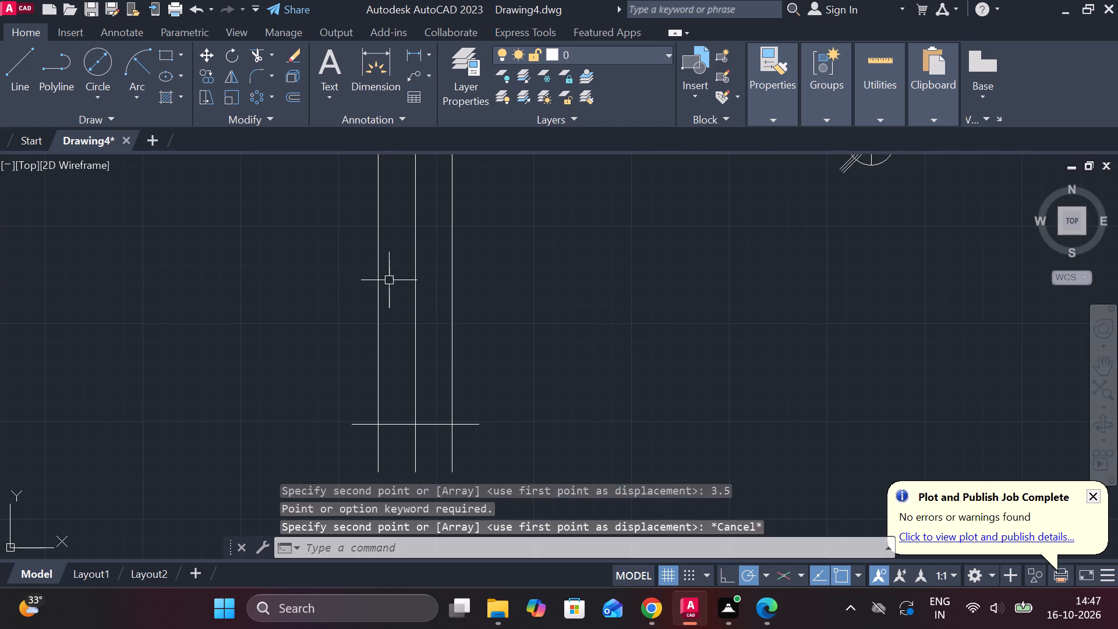
# Copy the left-hand vertical line 3.5 units inward toward the centre line.
pyautogui.click(378, 285)
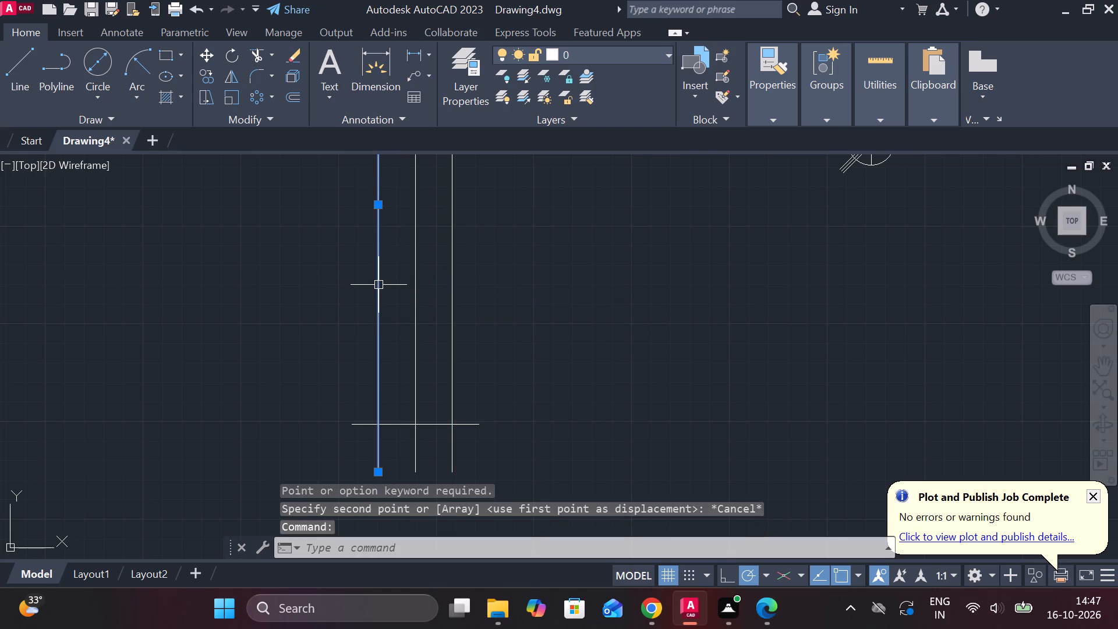
pyautogui.click(204, 73)
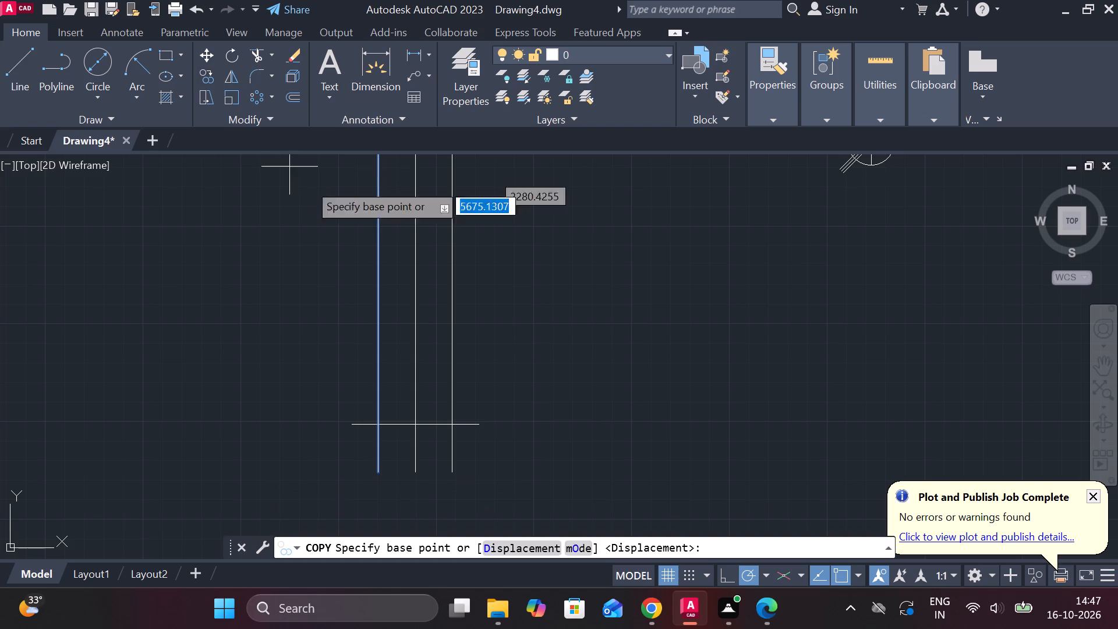
pyautogui.click(377, 228)
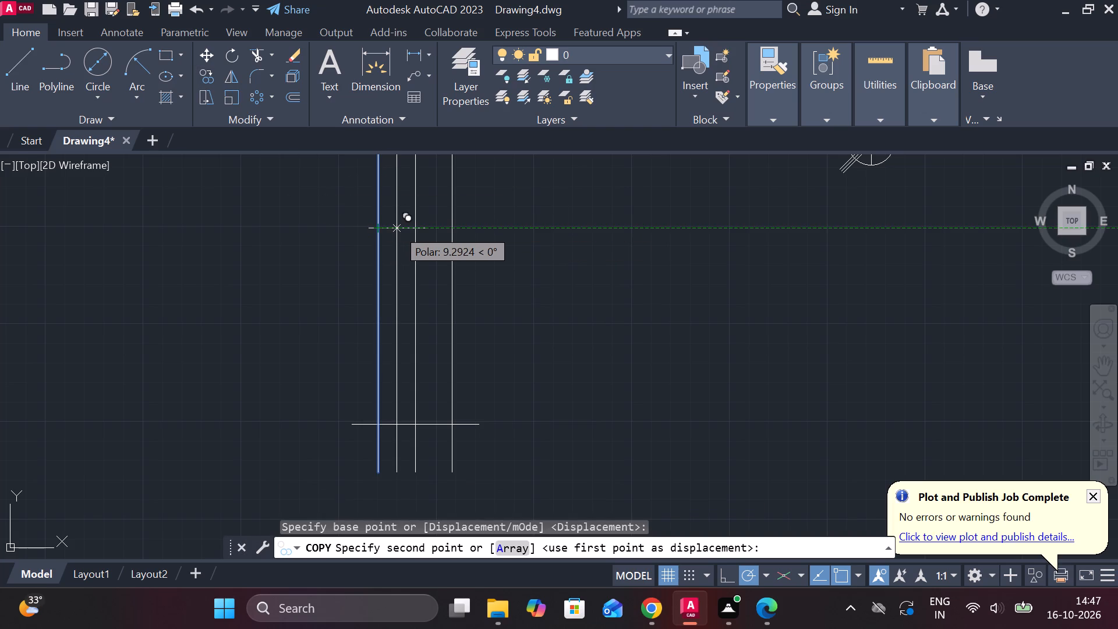
pyautogui.press('3')
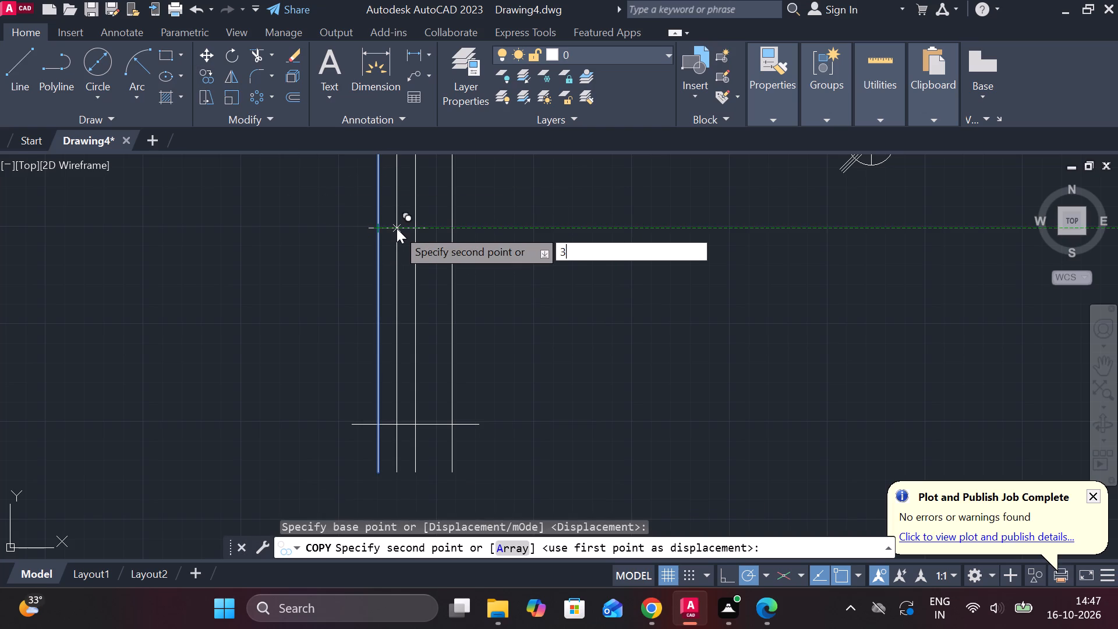
pyautogui.write('.5')
pyautogui.press('Return')
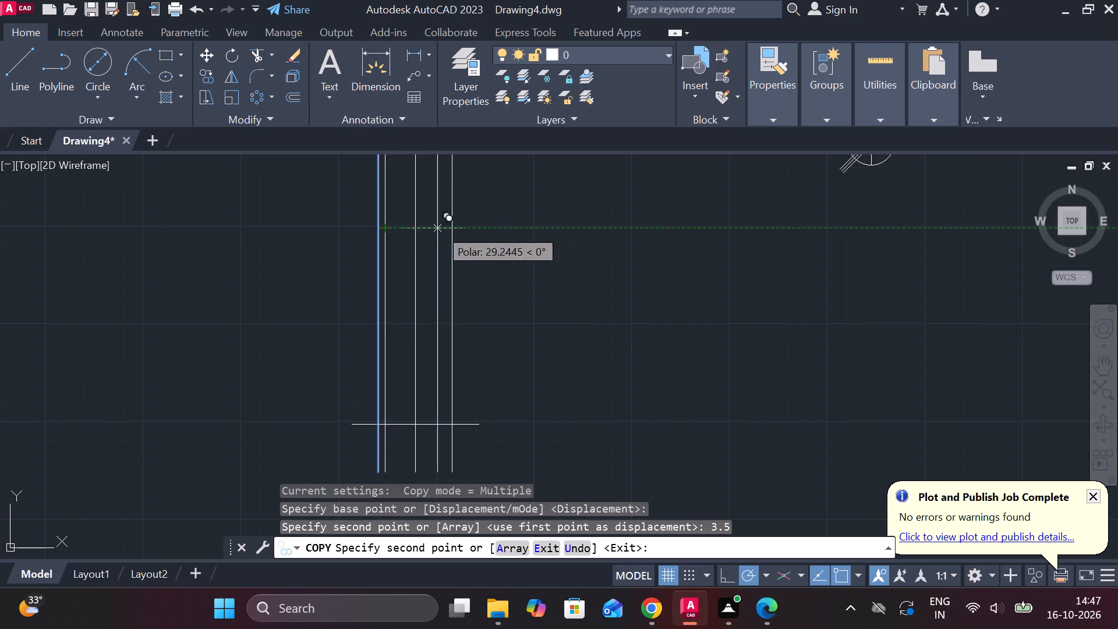
pyautogui.press('Escape')
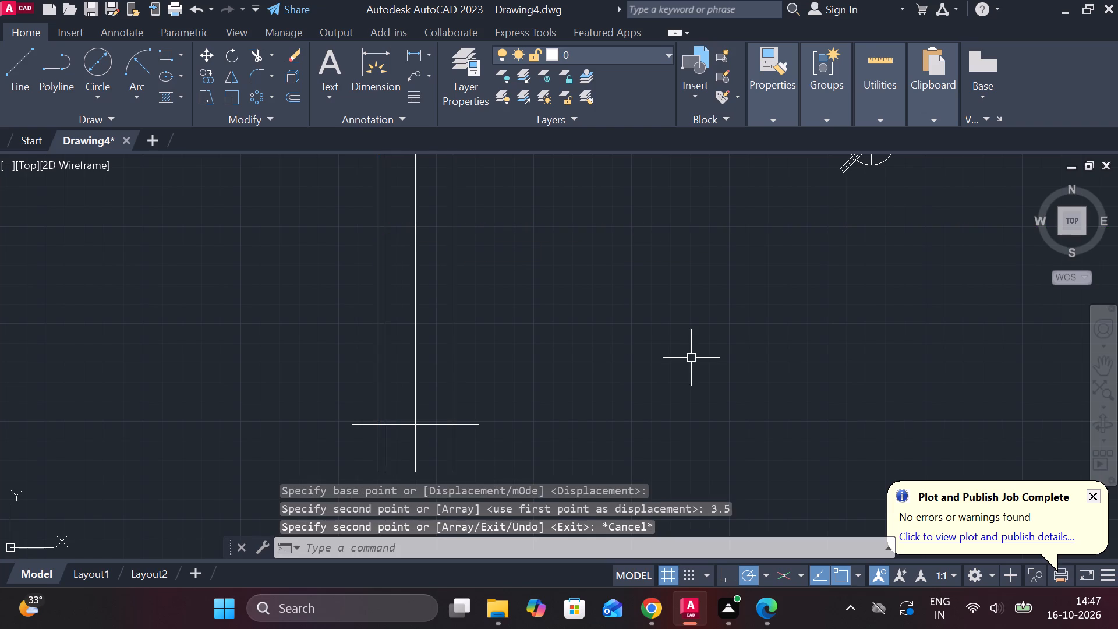
# Copy the right-hand vertical shaft line 3.5 units inward toward the centre line.
pyautogui.click(451, 252)
pyautogui.click(214, 82)
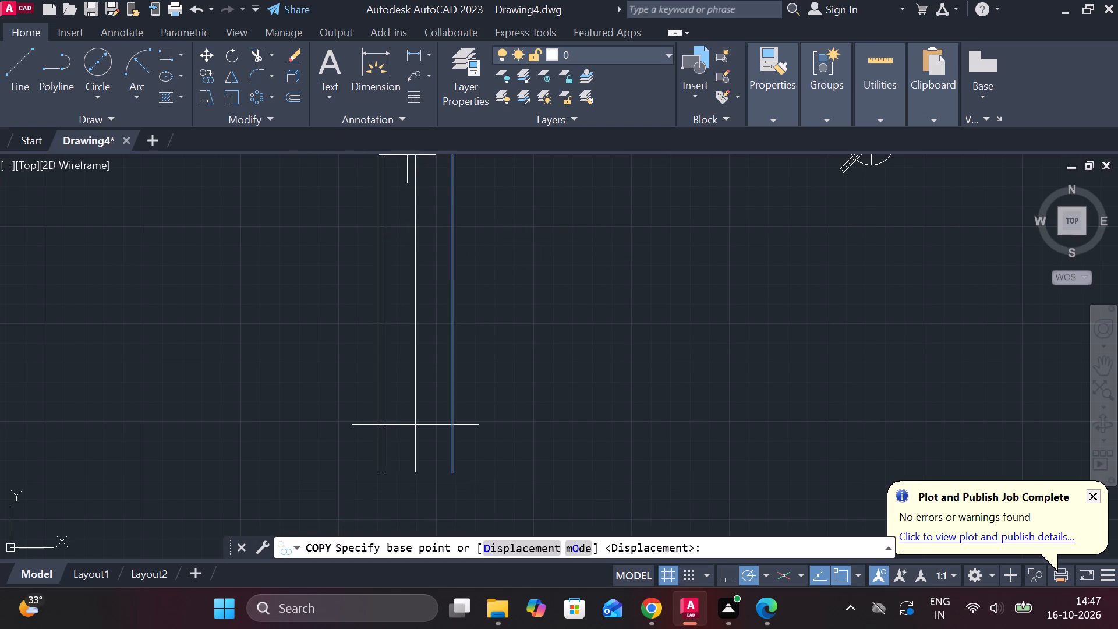
pyautogui.click(451, 226)
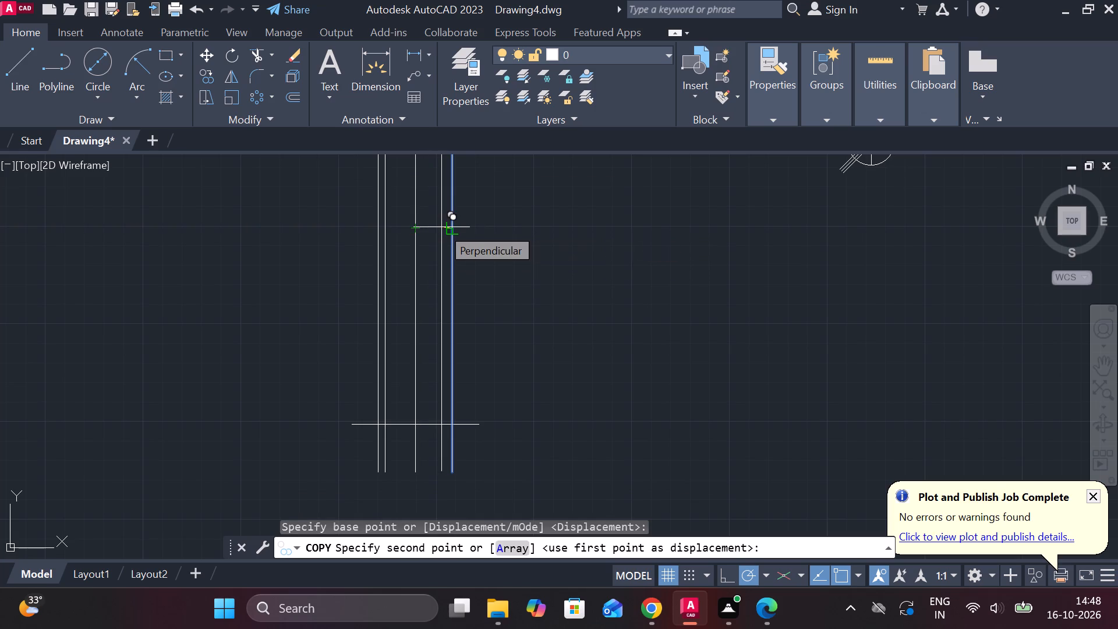
pyautogui.write('3.5')
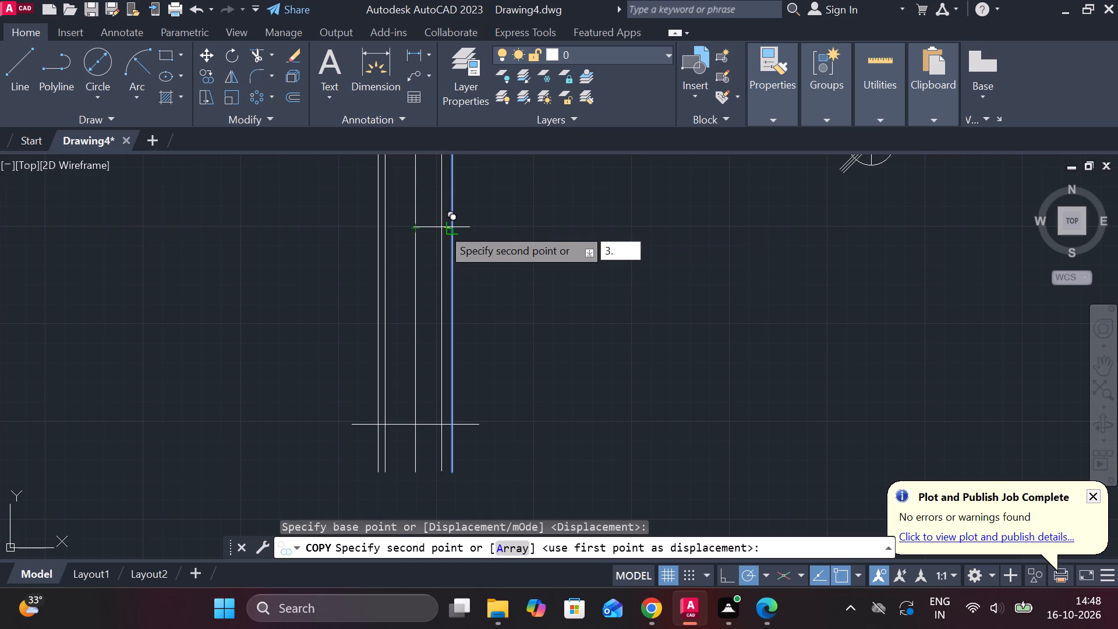
pyautogui.press('Return')
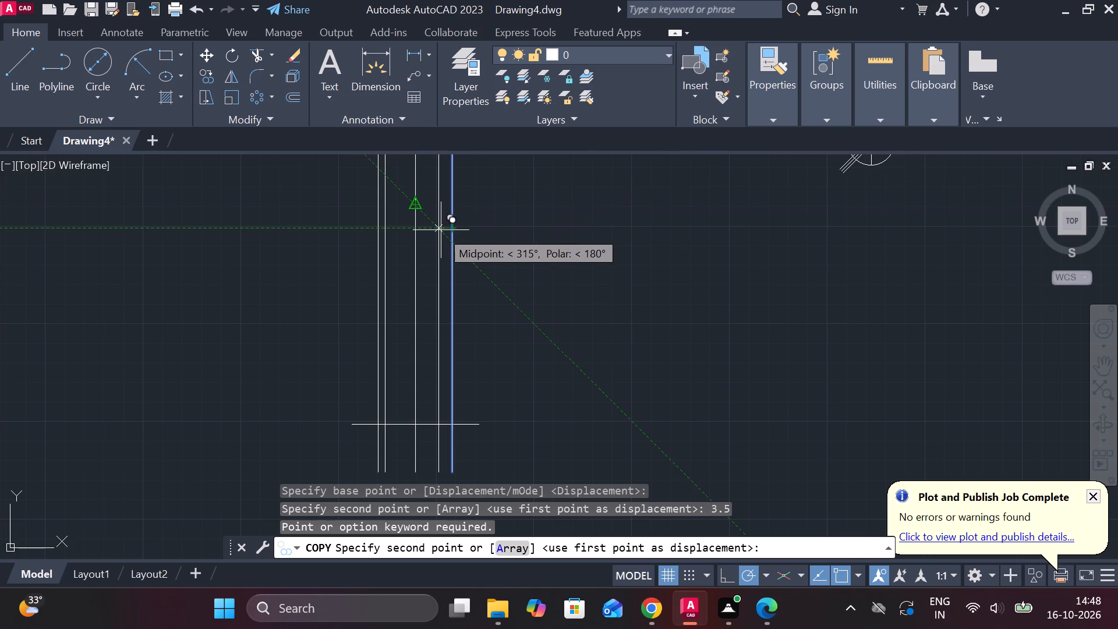
pyautogui.press('3')
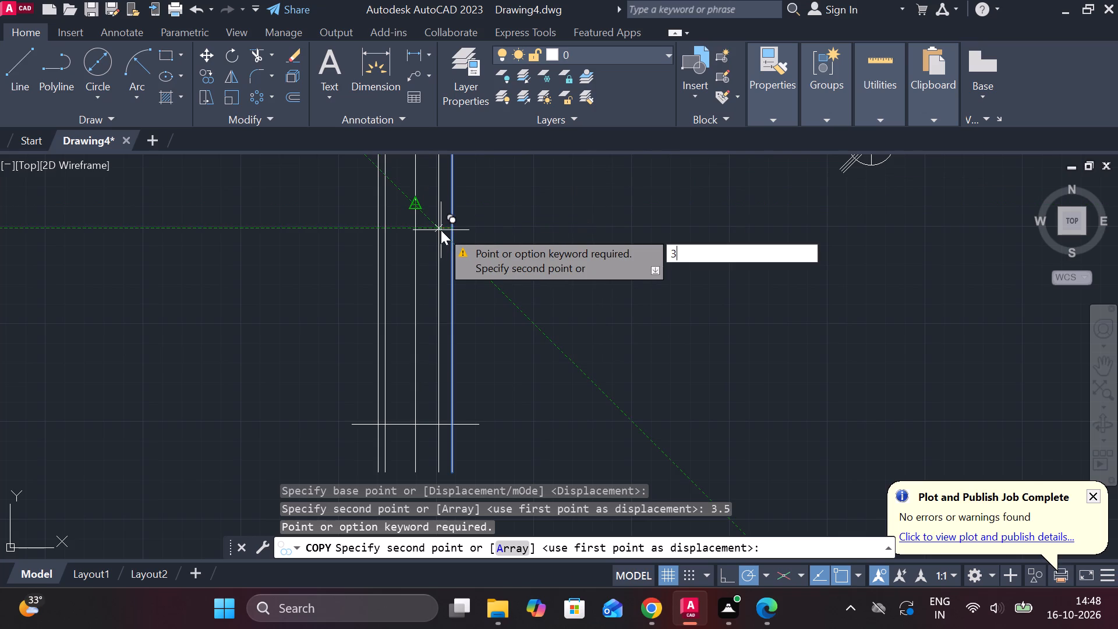
pyautogui.press('.')
pyautogui.press('5')
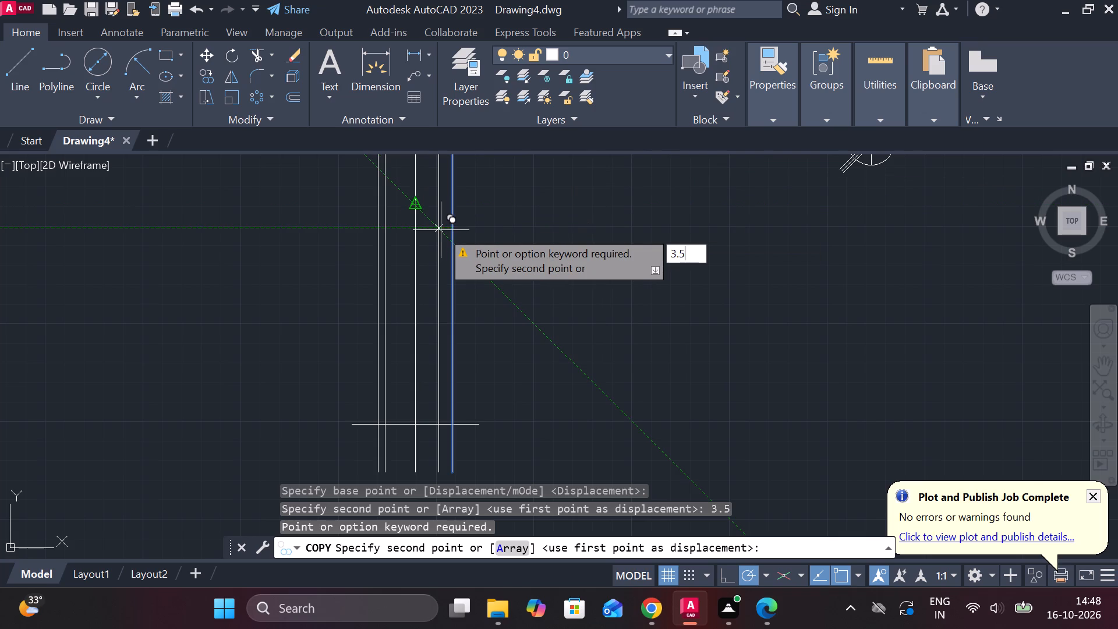
pyautogui.press('Return')
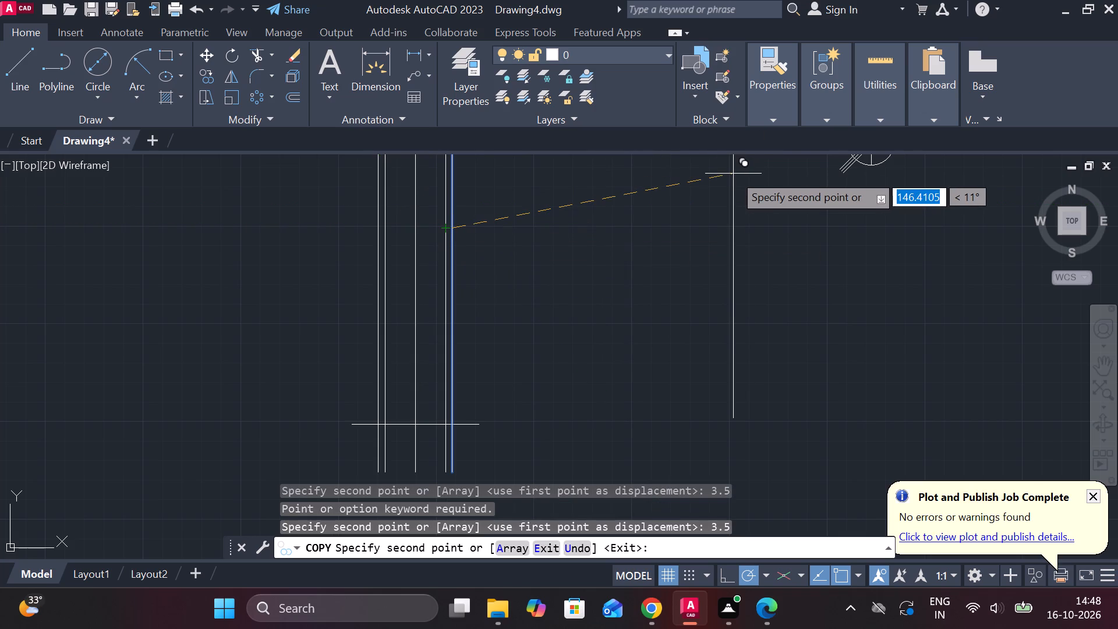
pyautogui.press('Escape')
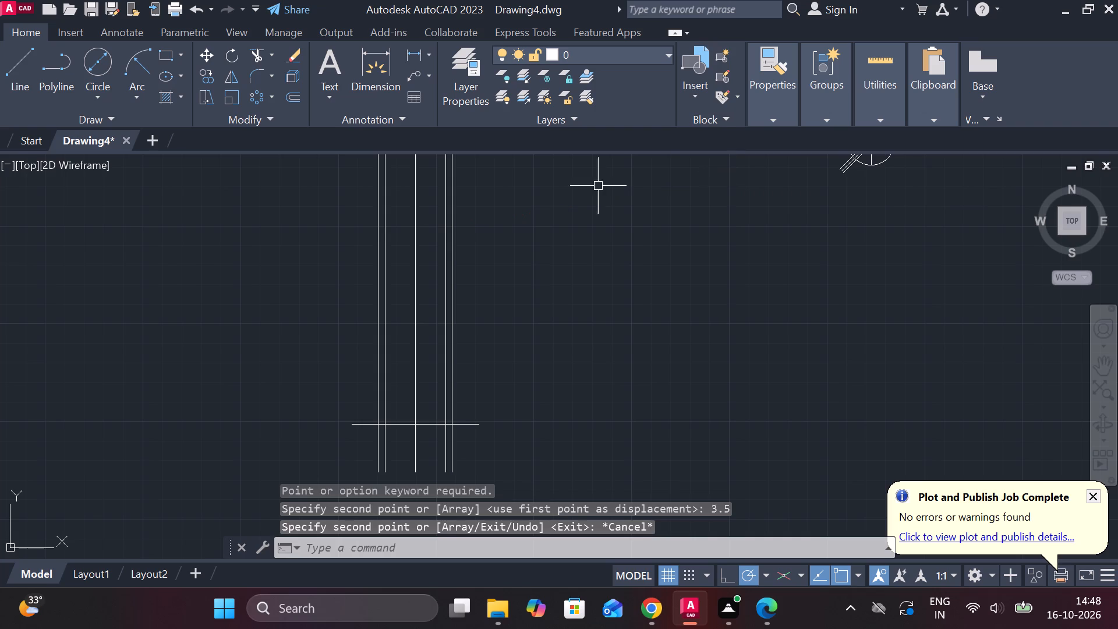
# Trim the four vertical shaft lines out of the block's upper part, down to the horizontal line at the base of the top chamfers.
pyautogui.scroll(-2, 480, 380)
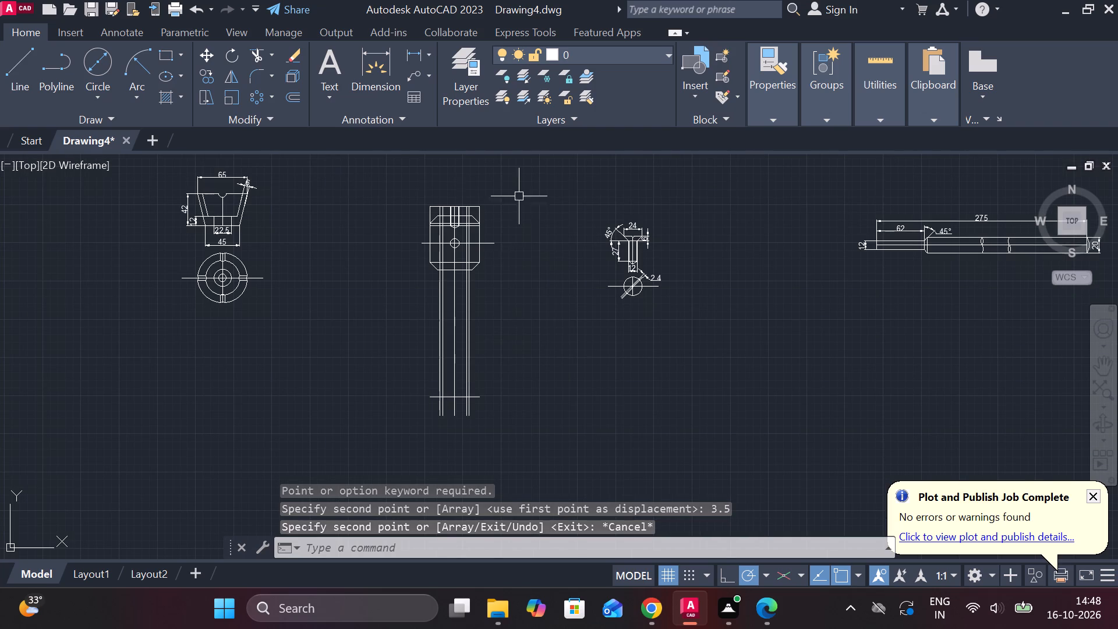
pyautogui.scroll(2, 510, 182)
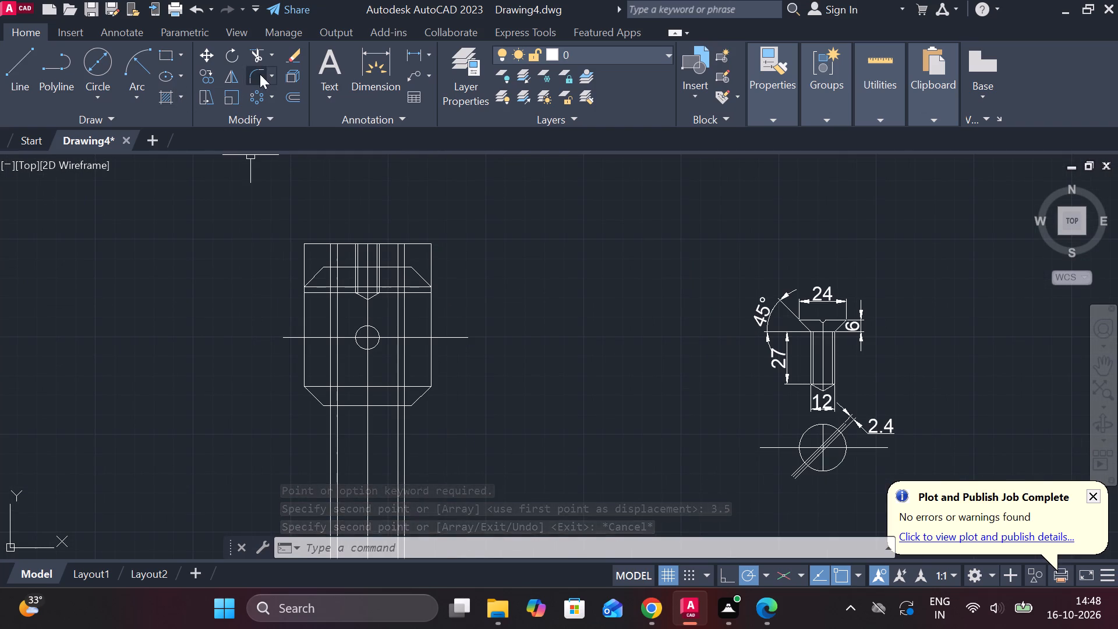
pyautogui.click(256, 59)
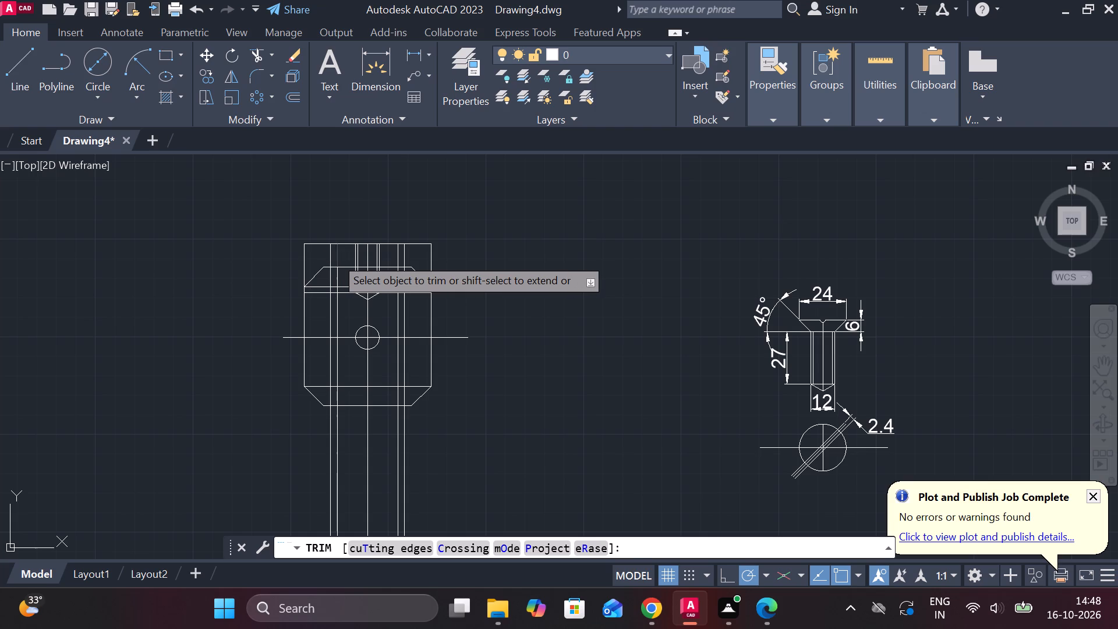
pyautogui.click(335, 257)
pyautogui.click(328, 256)
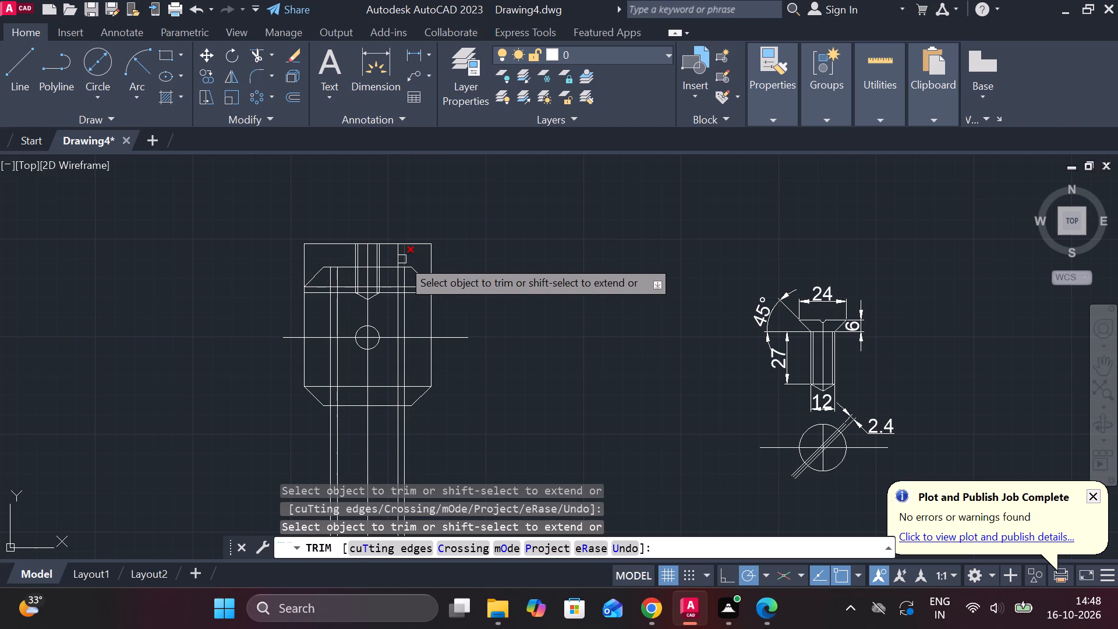
pyautogui.click(402, 259)
pyautogui.click(394, 258)
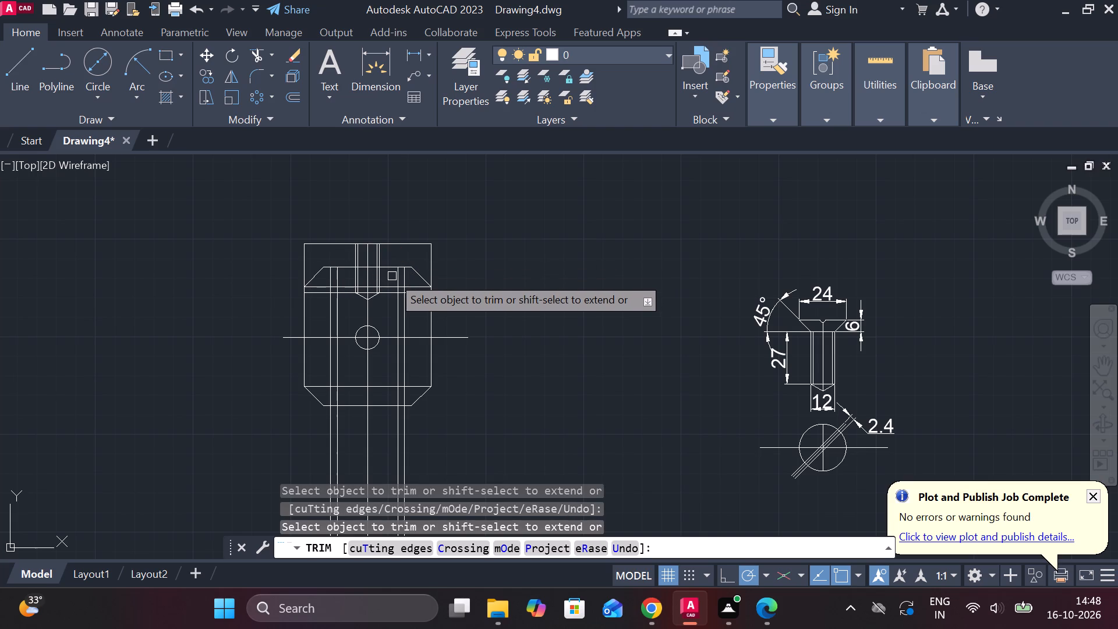
pyautogui.click(396, 277)
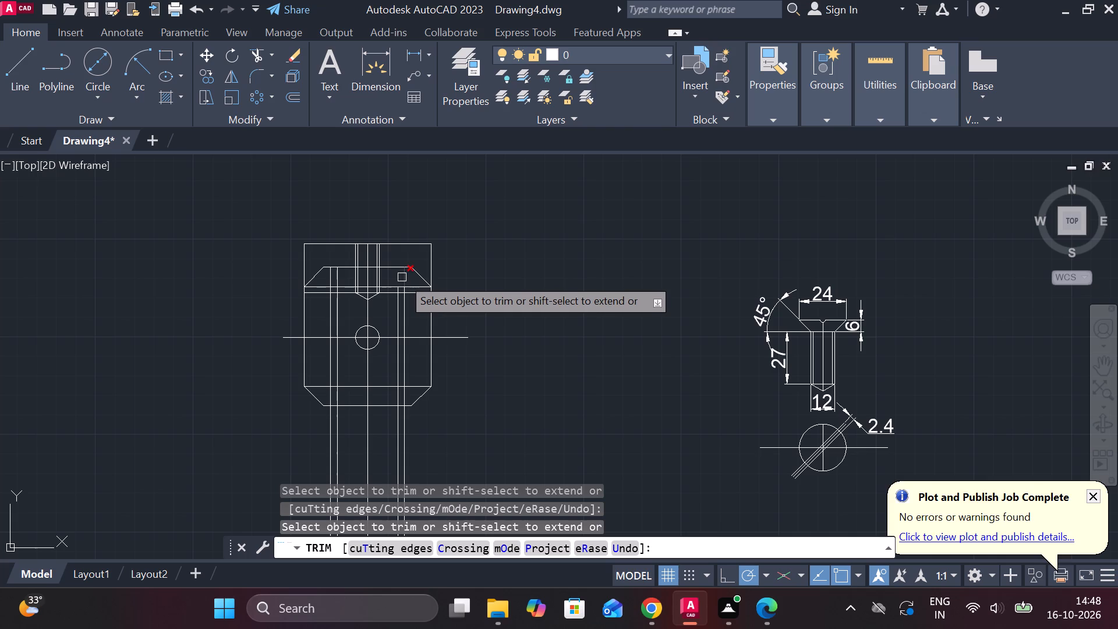
pyautogui.click(402, 277)
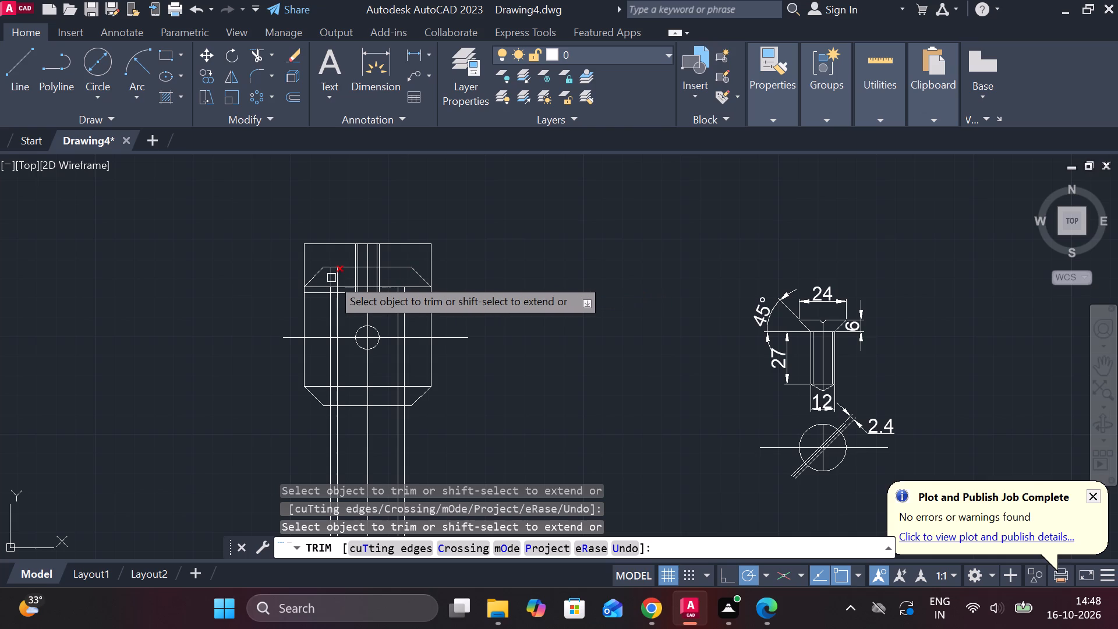
pyautogui.click(331, 278)
pyautogui.click(334, 278)
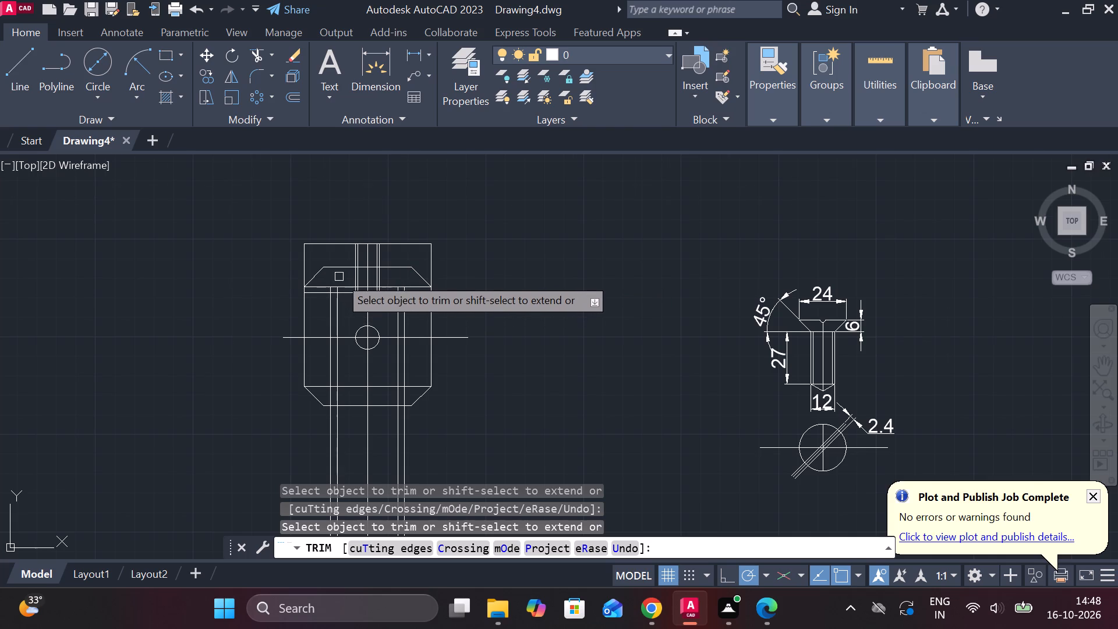
# Trim the four shaft lines inside the block between the base of the top chamfers and the hole's horizontal centre line.
pyautogui.scroll(3, 339, 277)
pyautogui.click(299, 329)
pyautogui.click(331, 327)
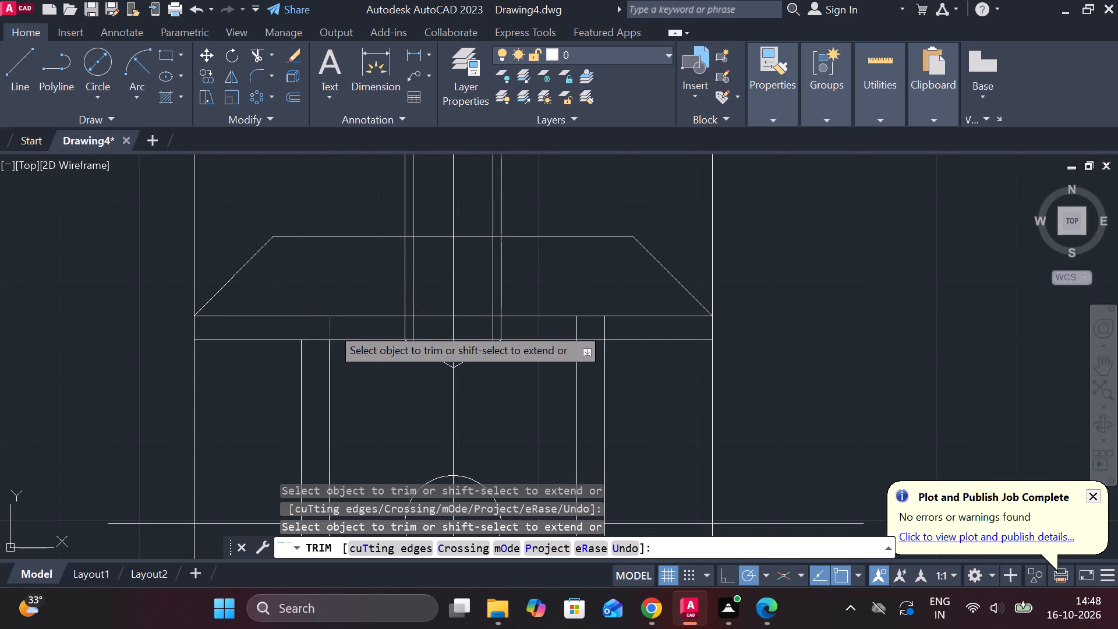
pyautogui.click(302, 371)
pyautogui.click(332, 372)
pyautogui.scroll(-1, 374, 372)
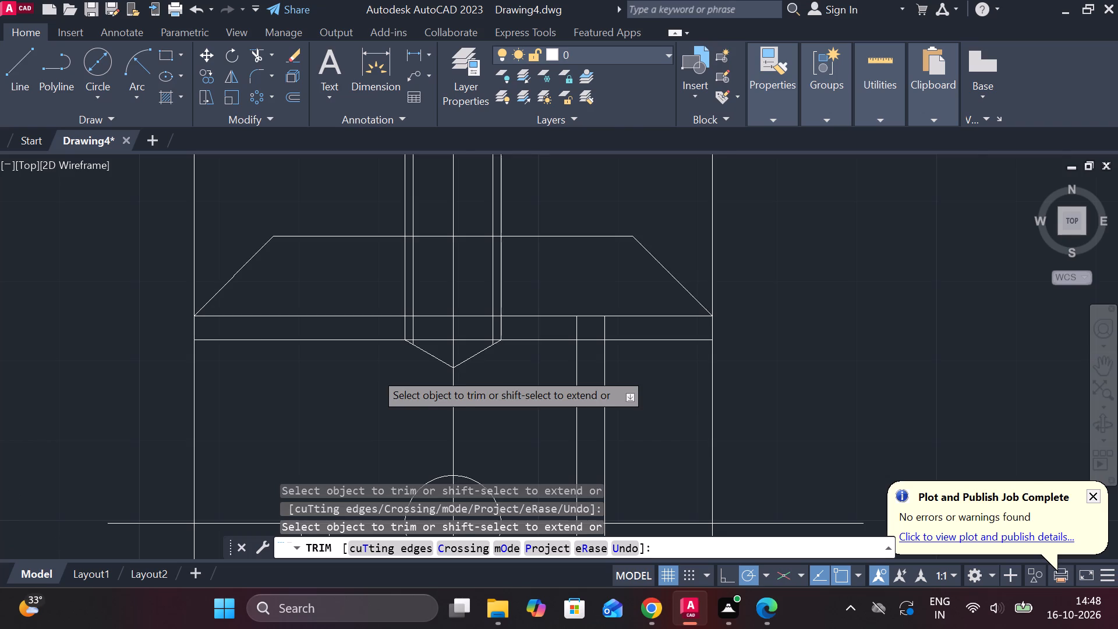
pyautogui.scroll(-1, 374, 372)
pyautogui.click(450, 393)
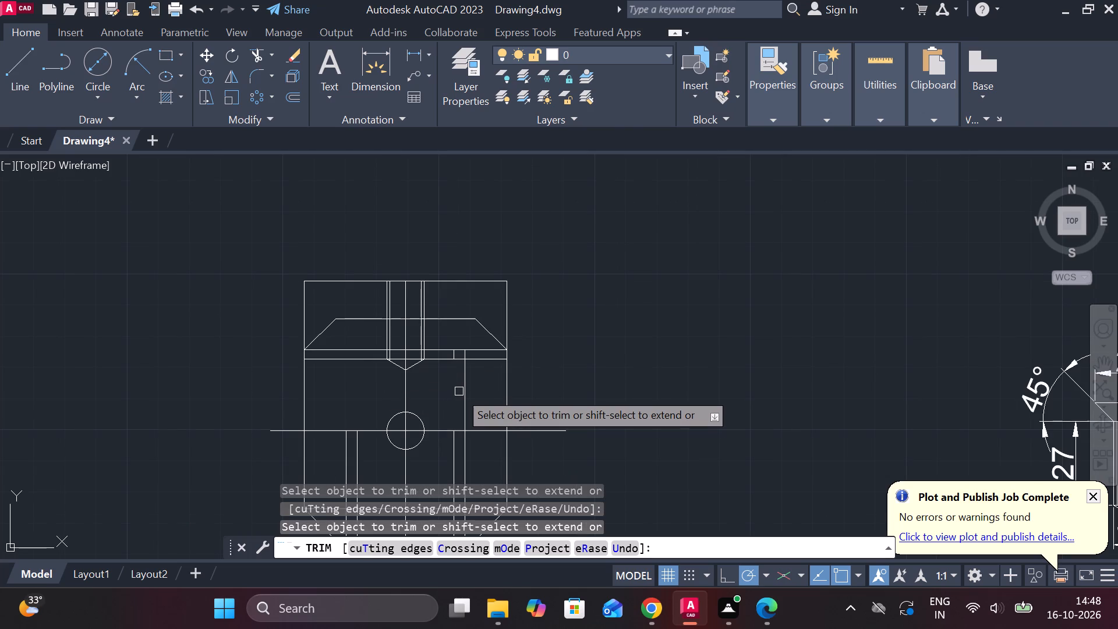
pyautogui.click(465, 391)
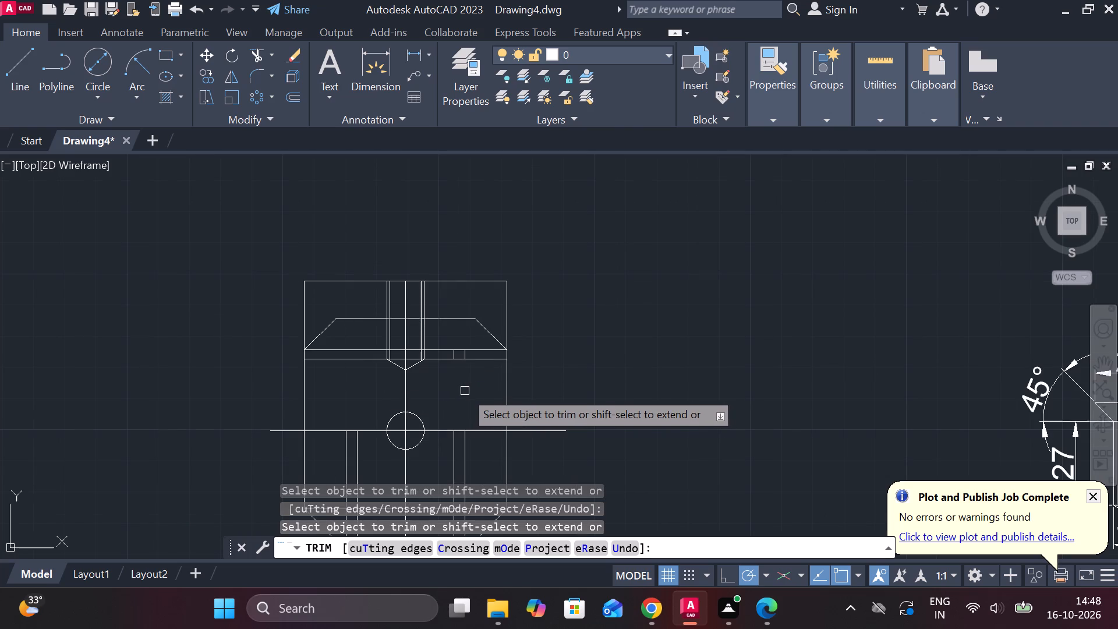
pyautogui.scroll(2, 465, 390)
pyautogui.click(436, 301)
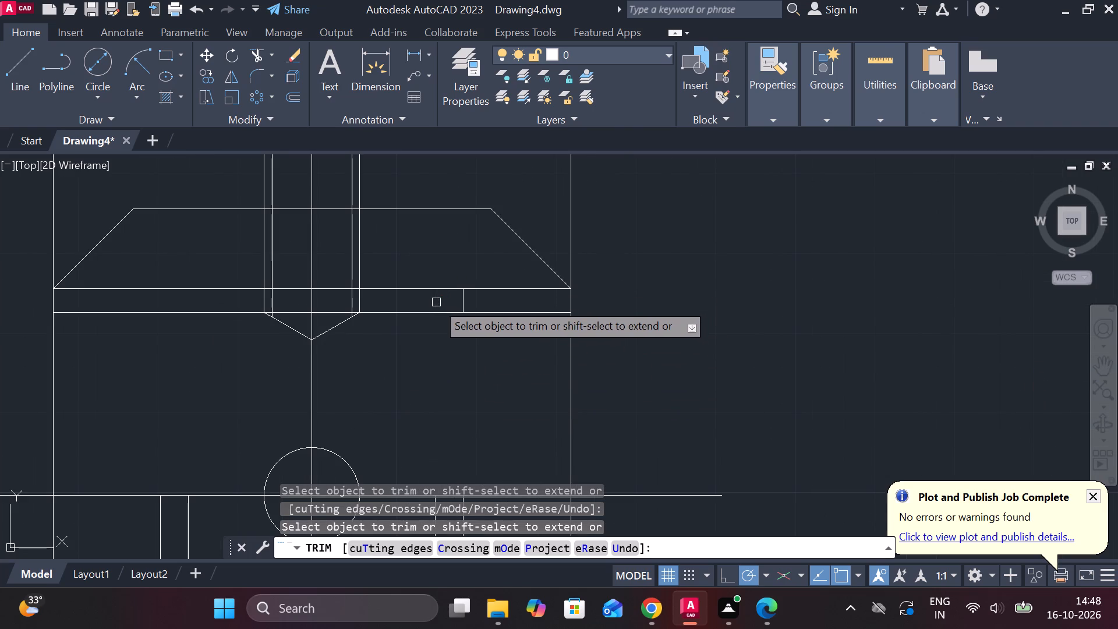
pyautogui.click(466, 302)
# Trim the four shaft lines between the hole's horizontal centre line and the block's bottom edge.
pyautogui.scroll(-3, 445, 354)
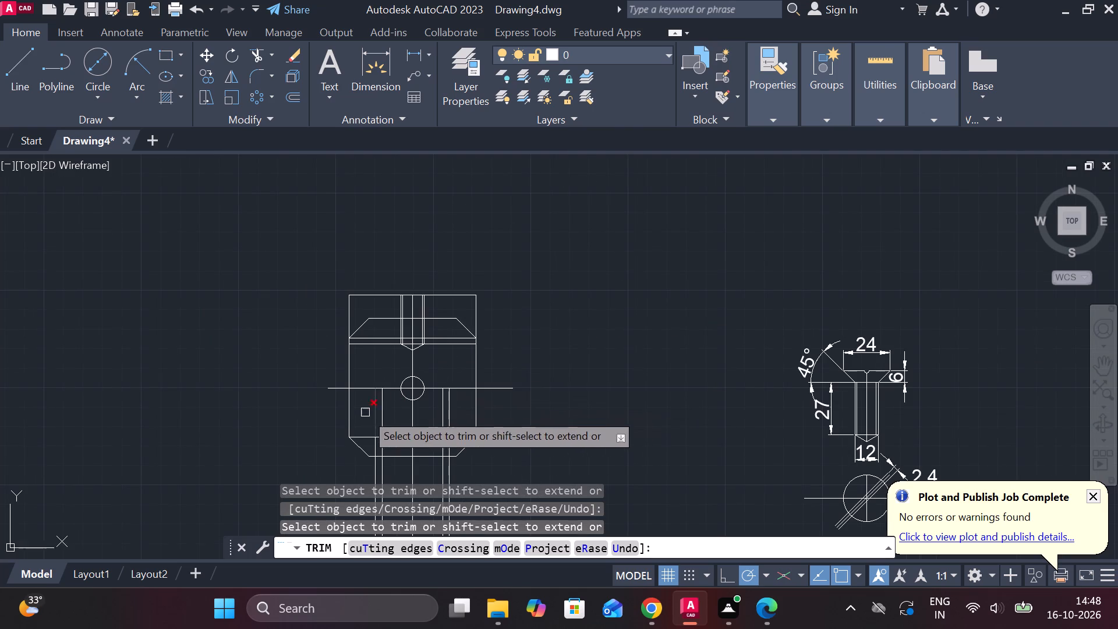
pyautogui.click(377, 411)
pyautogui.click(386, 411)
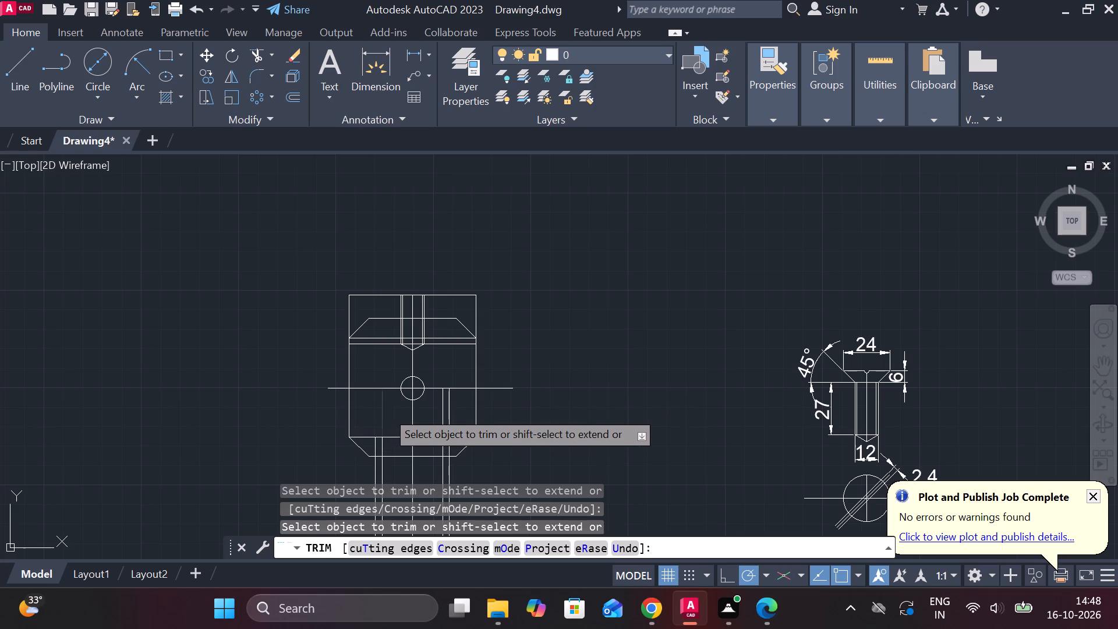
pyautogui.click(447, 411)
pyautogui.click(452, 409)
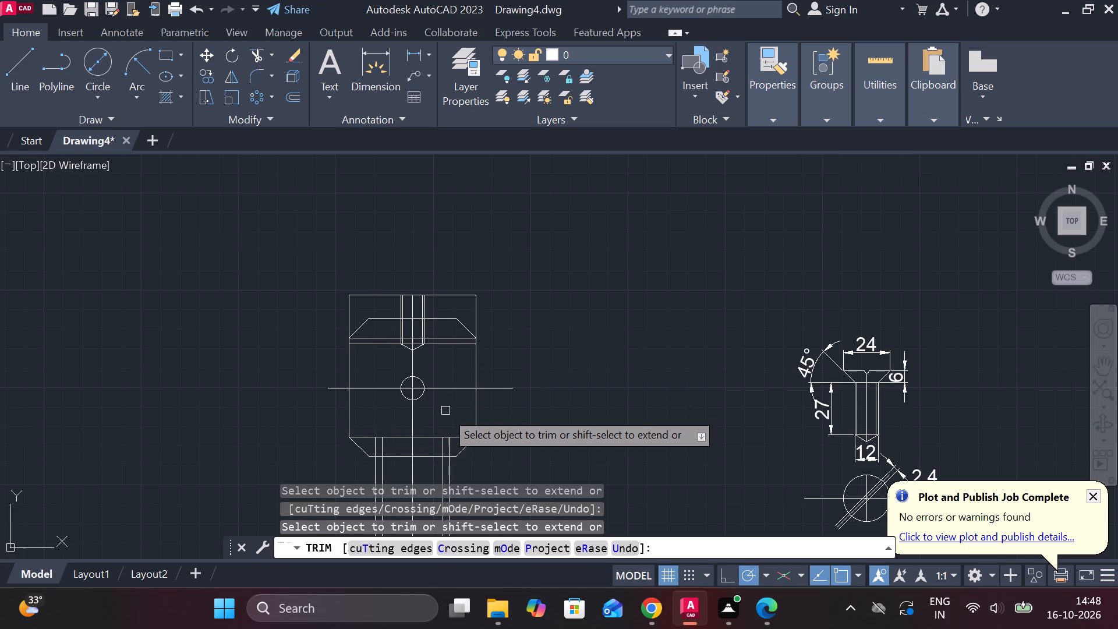
pyautogui.scroll(-2, 445, 411)
pyautogui.scroll(3, 445, 411)
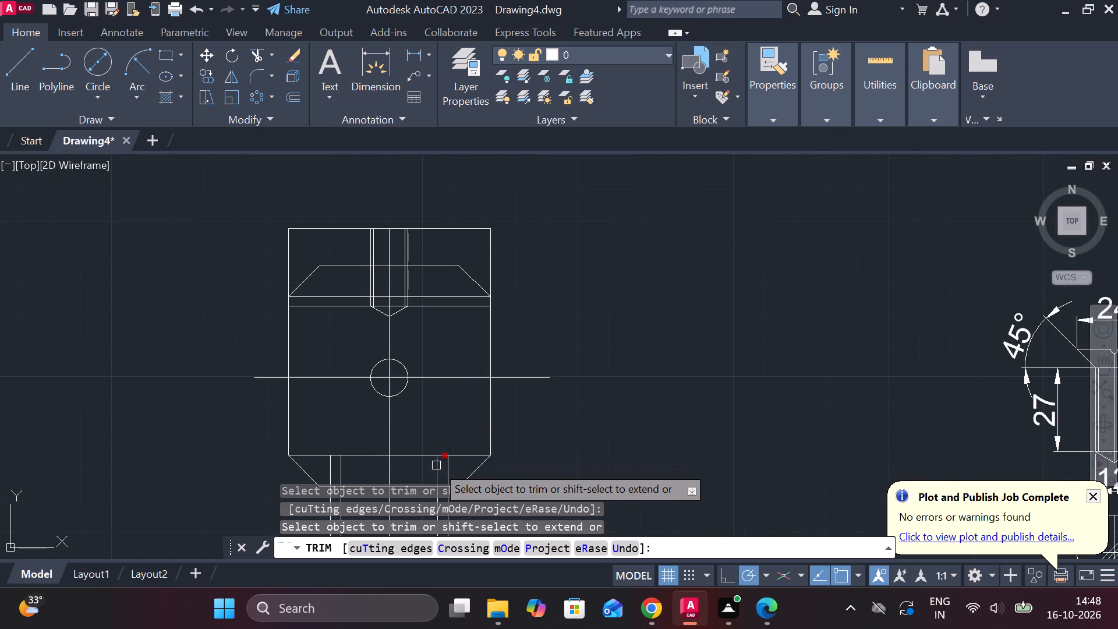
pyautogui.click(436, 465)
pyautogui.click(451, 468)
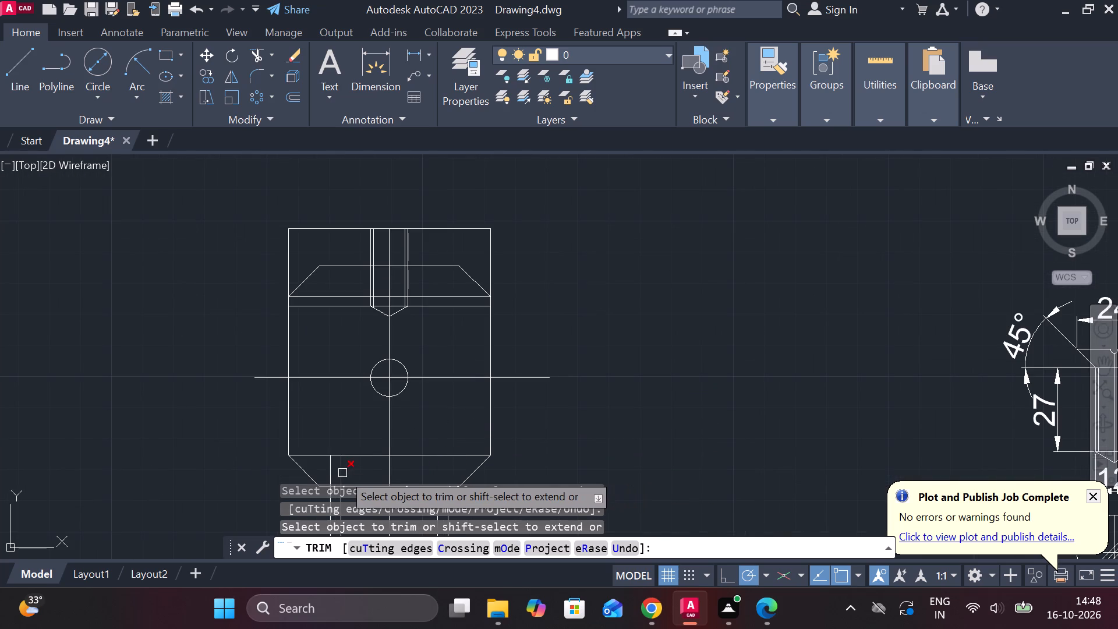
pyautogui.click(342, 473)
pyautogui.click(328, 473)
# Draw a 38-unit horizontal line between the outer shaft lines, just below the block's bottom edge.
pyautogui.scroll(-3, 402, 439)
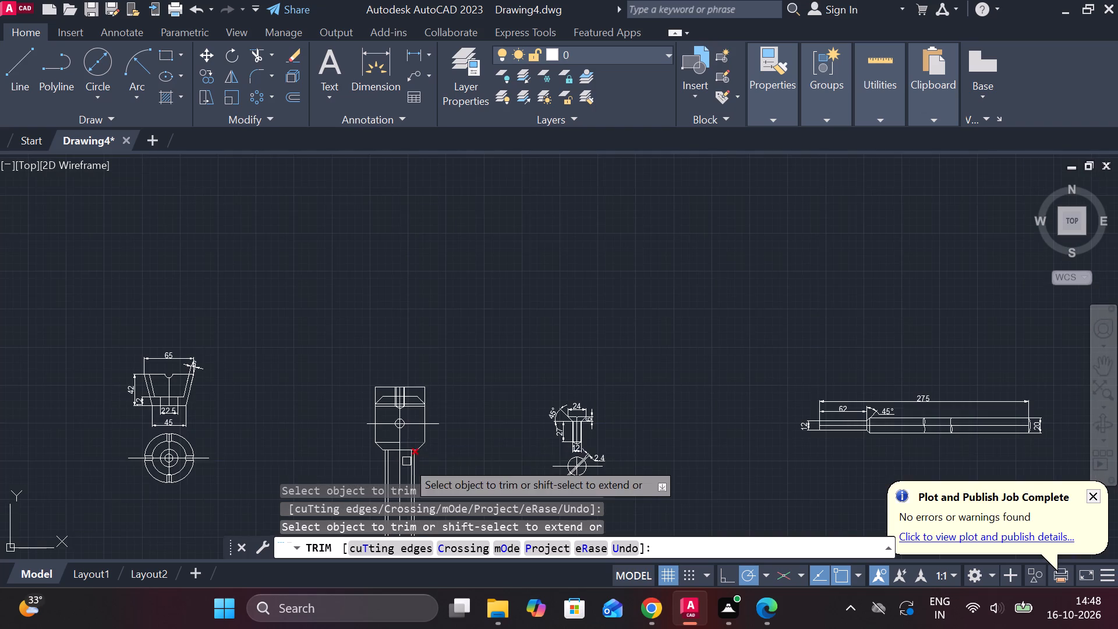
pyautogui.scroll(4, 412, 467)
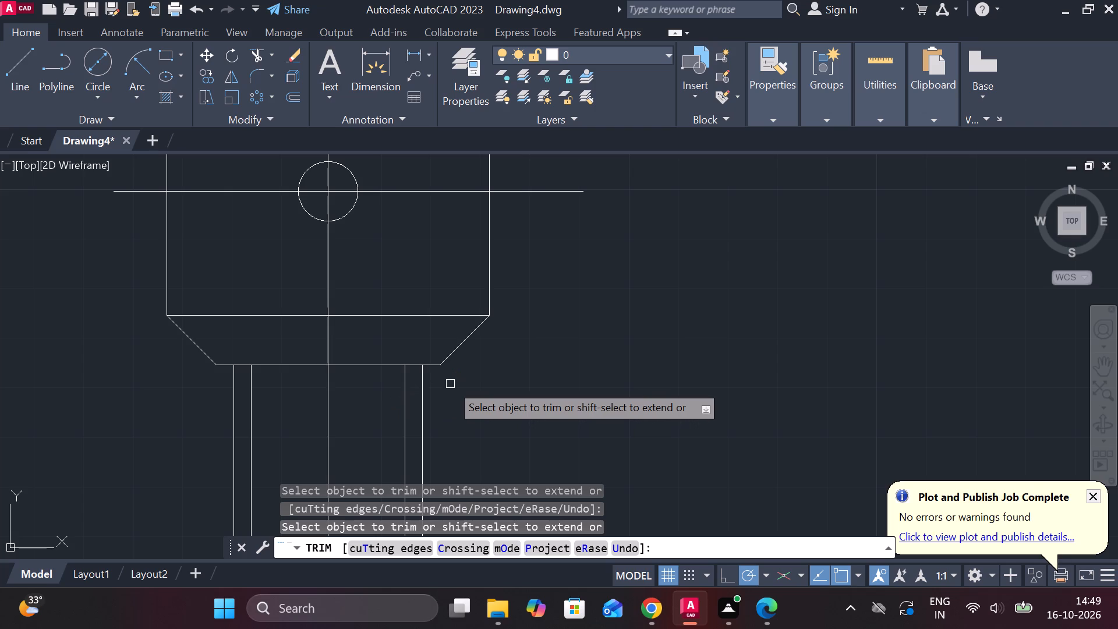
pyautogui.click(10, 86)
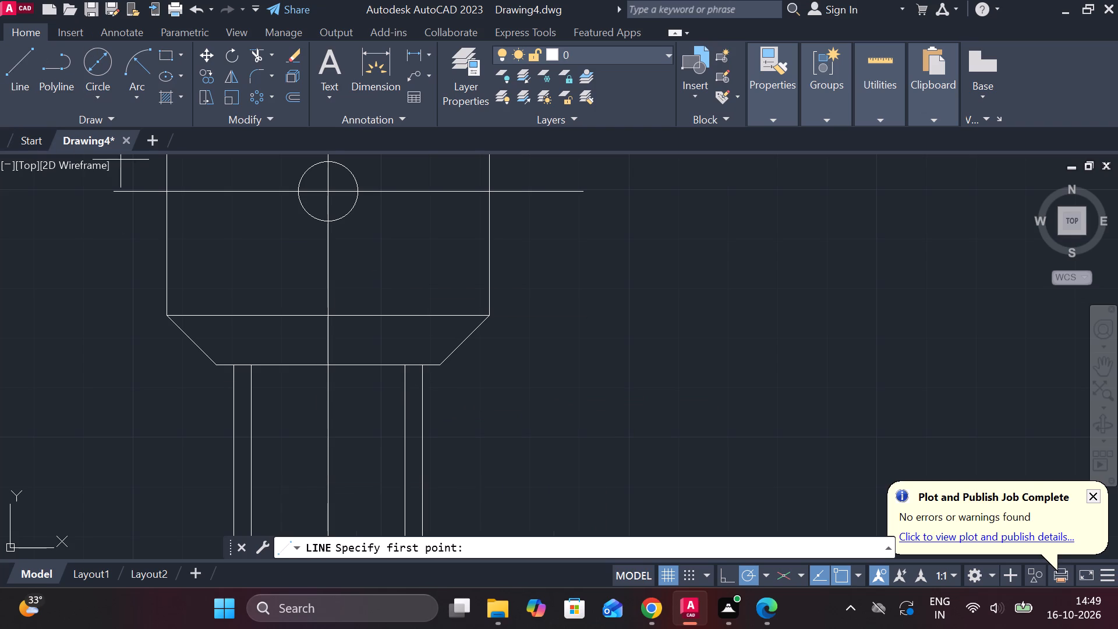
pyautogui.click(236, 386)
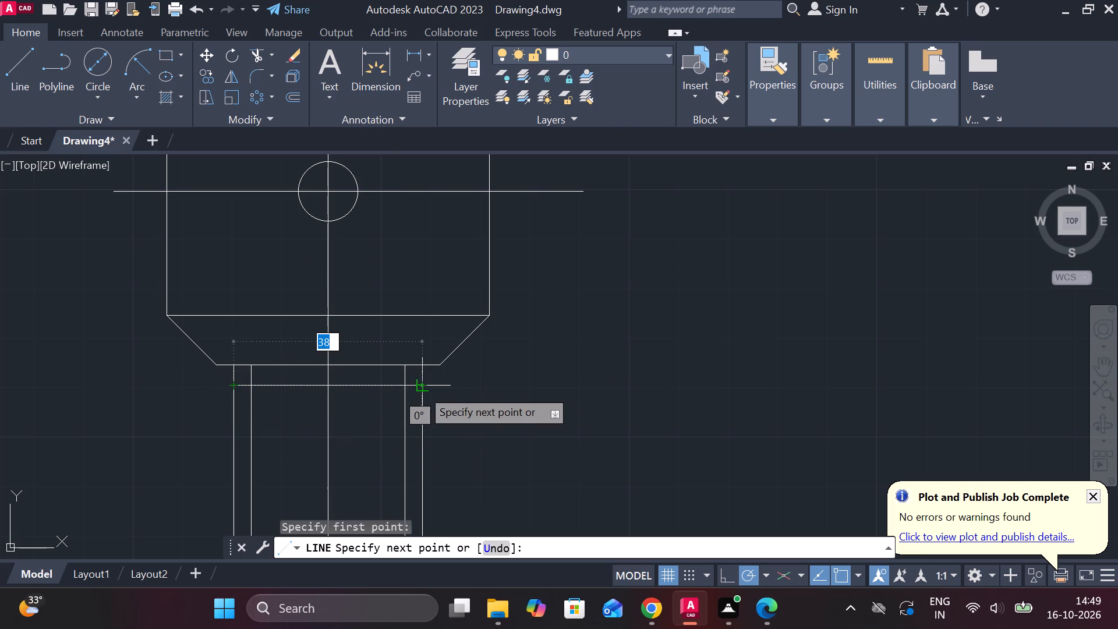
pyautogui.click(421, 388)
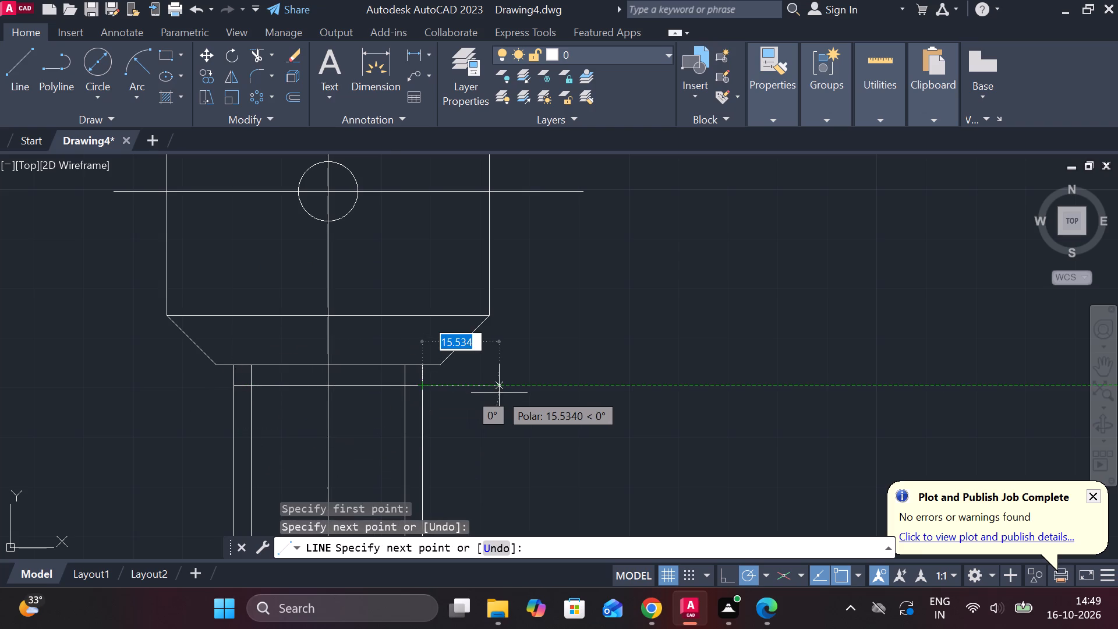
pyautogui.press('Escape')
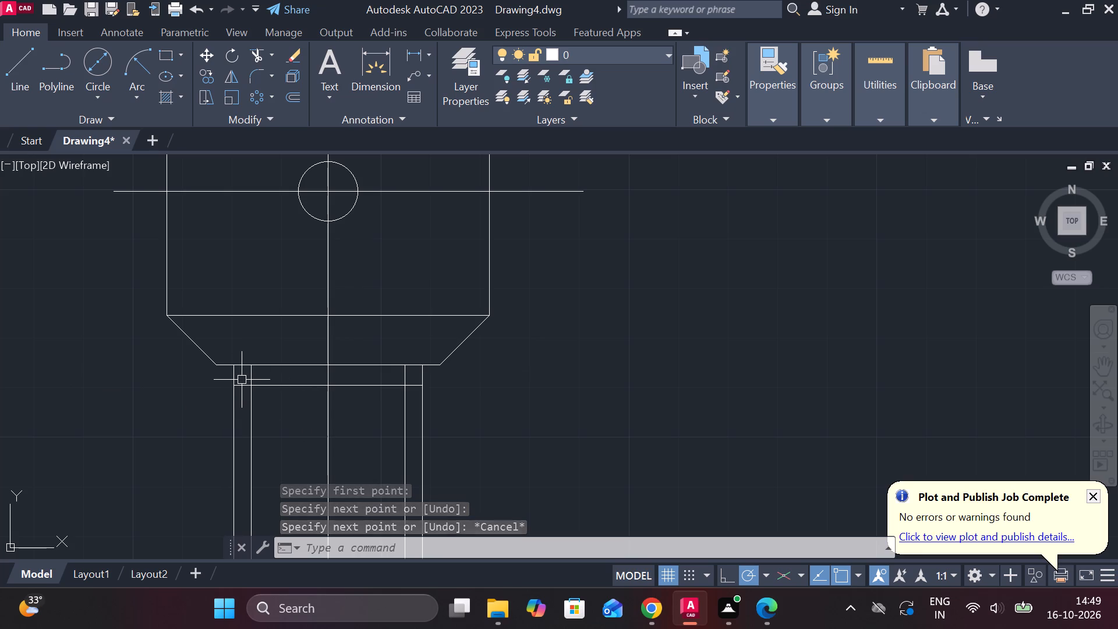
# Trim the two inner shaft lines between the block's bottom edge and the horizontal neck line just below it.
pyautogui.click(257, 51)
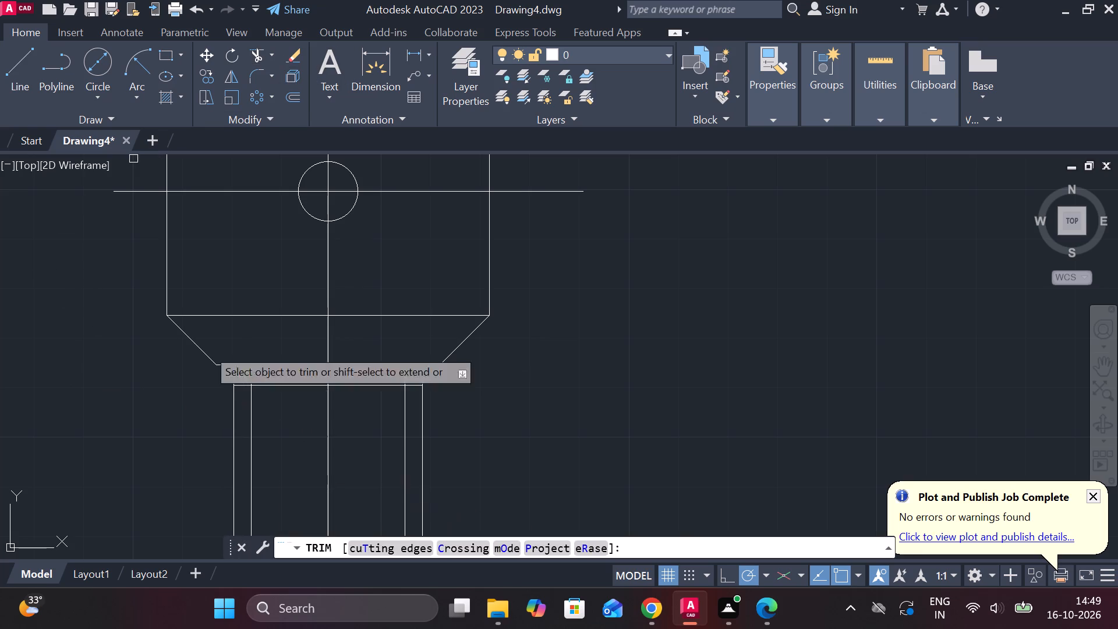
pyautogui.click(251, 376)
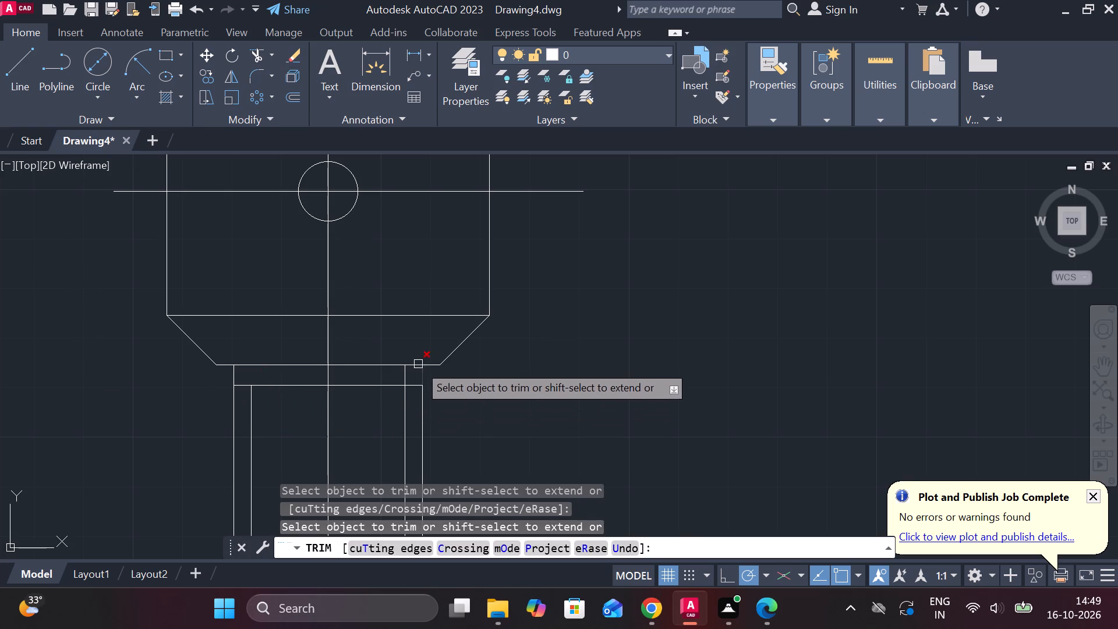
pyautogui.click(404, 379)
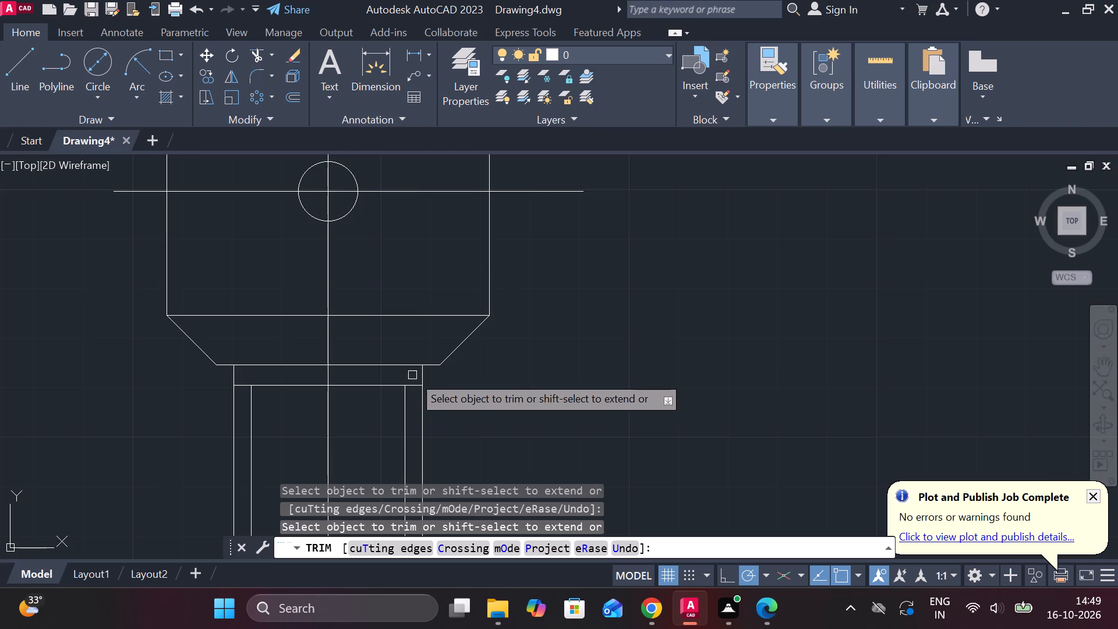
pyautogui.scroll(-2, 412, 375)
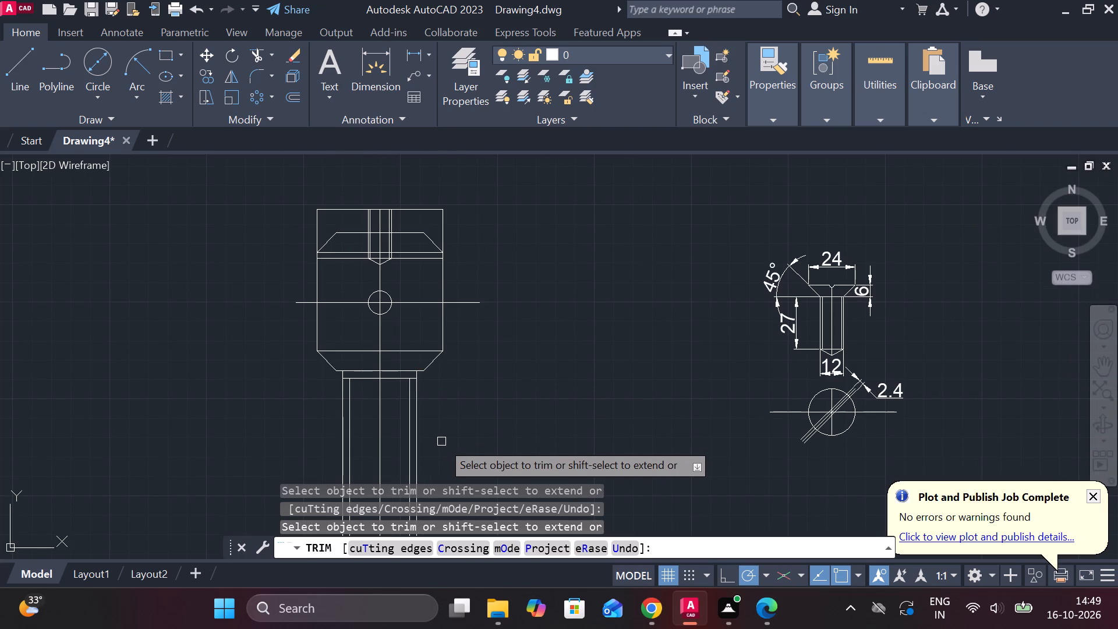
pyautogui.scroll(-1, 441, 441)
pyautogui.scroll(-1, 511, 342)
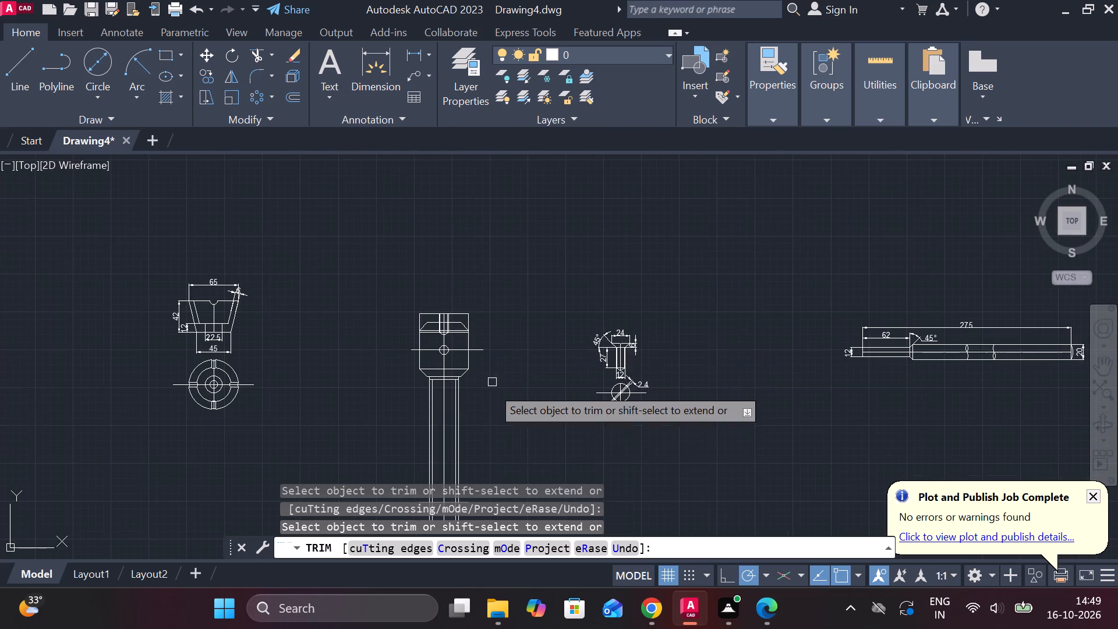
pyautogui.scroll(-3, 491, 444)
pyautogui.scroll(5, 491, 468)
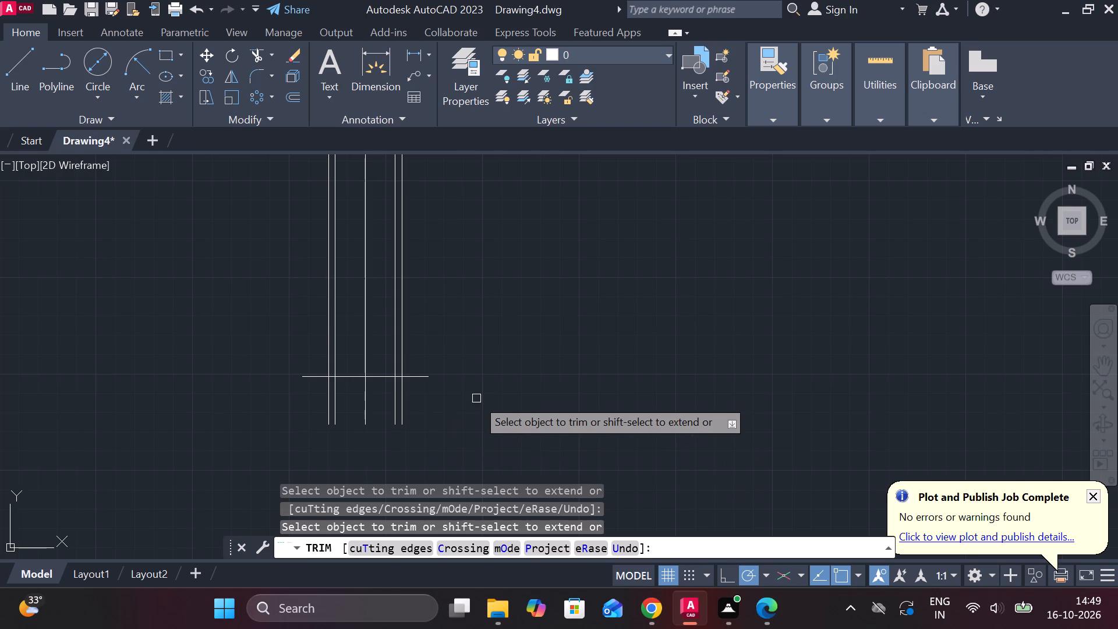
pyautogui.press('Escape')
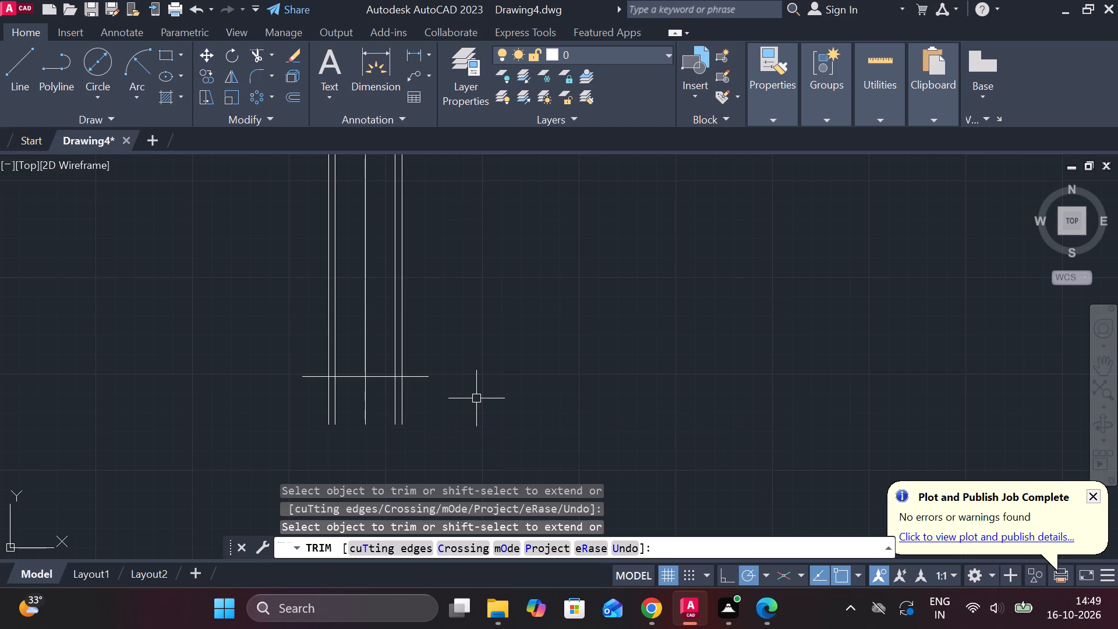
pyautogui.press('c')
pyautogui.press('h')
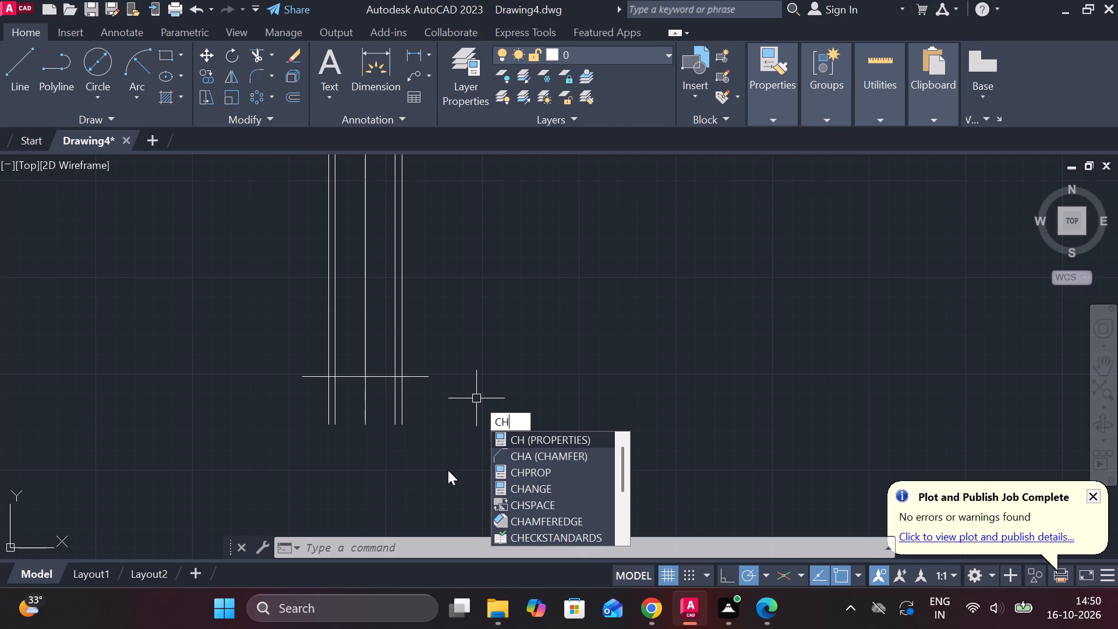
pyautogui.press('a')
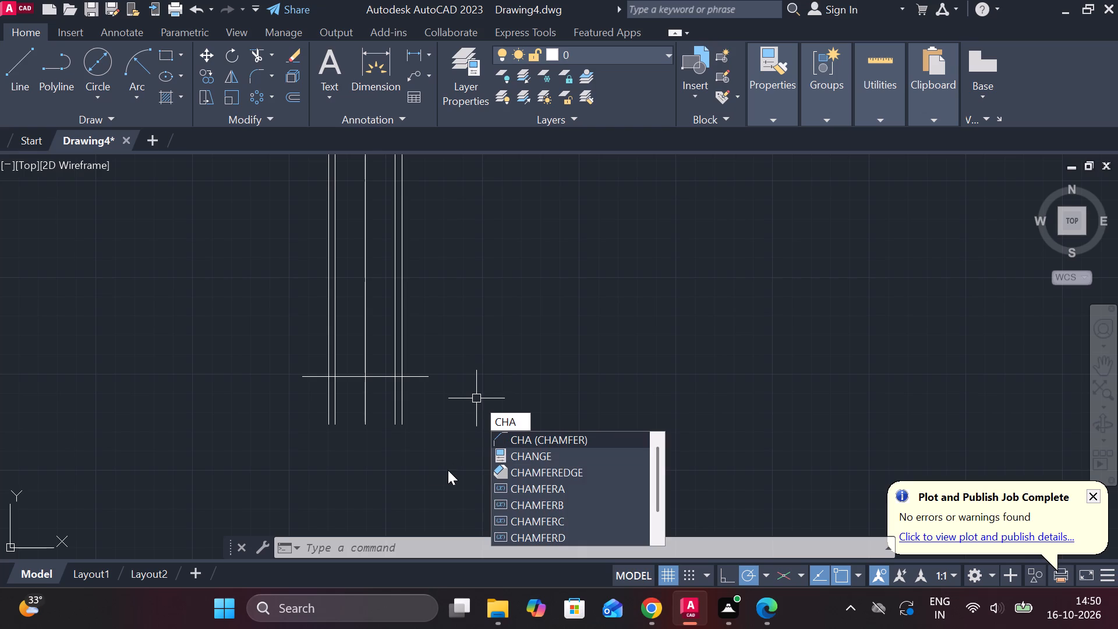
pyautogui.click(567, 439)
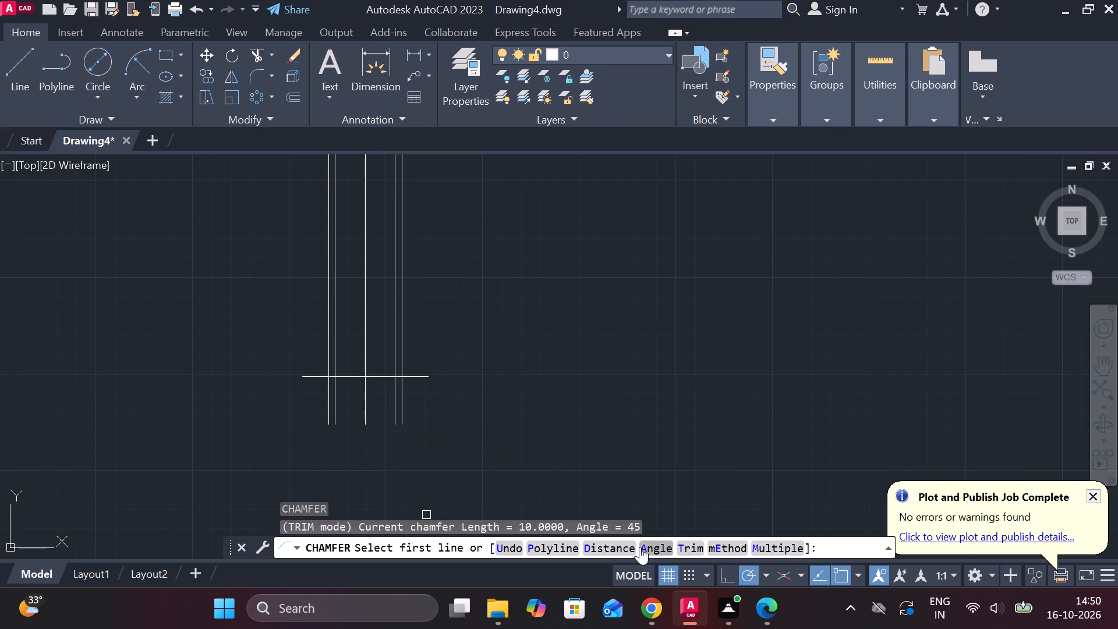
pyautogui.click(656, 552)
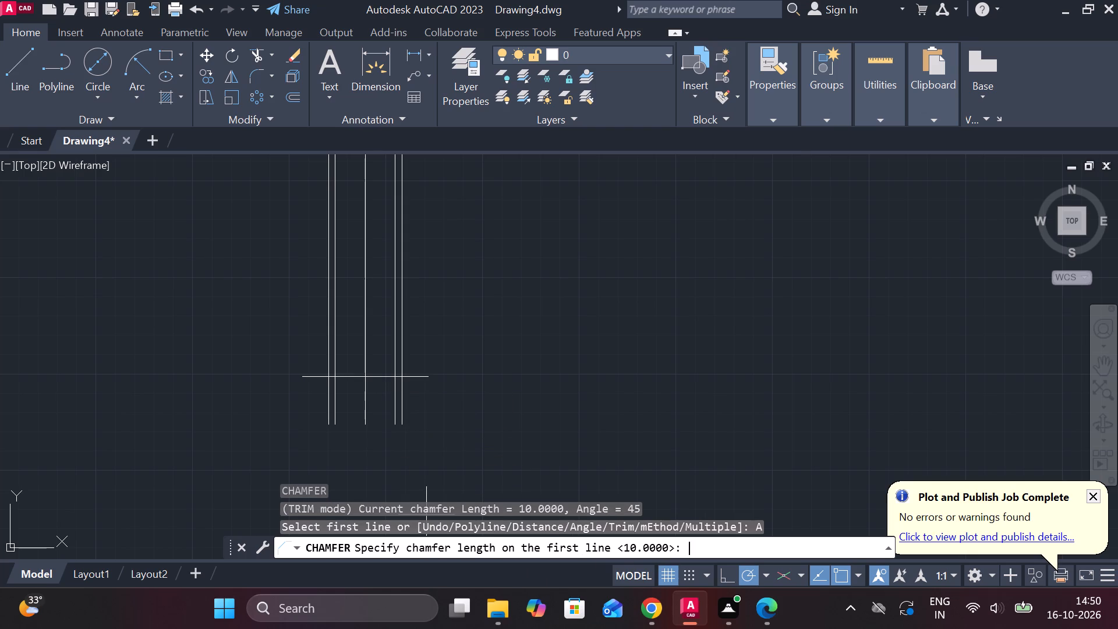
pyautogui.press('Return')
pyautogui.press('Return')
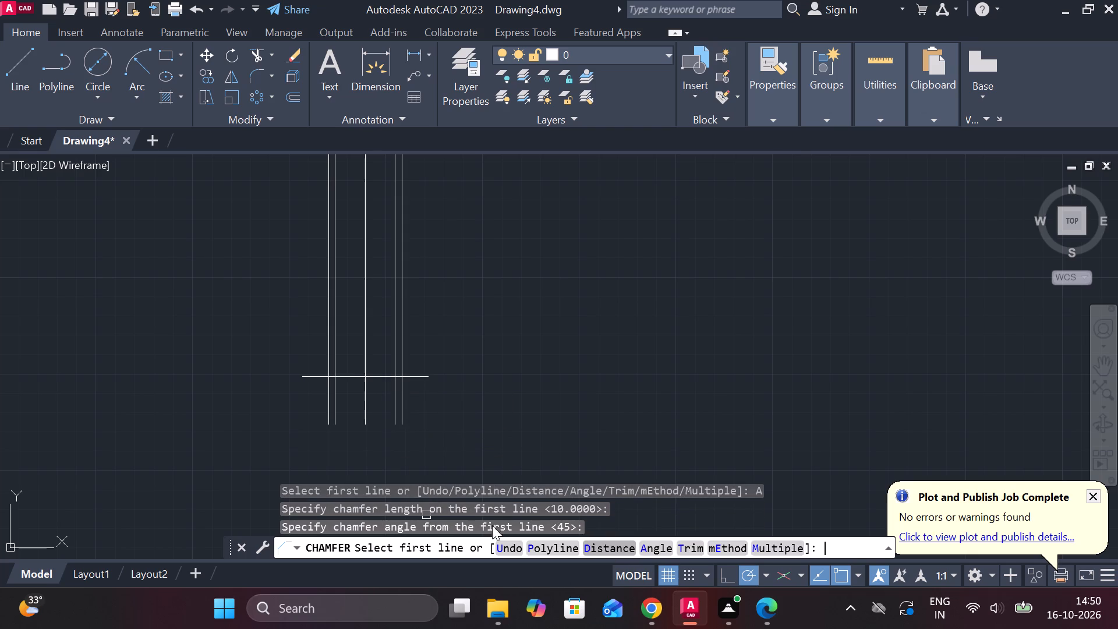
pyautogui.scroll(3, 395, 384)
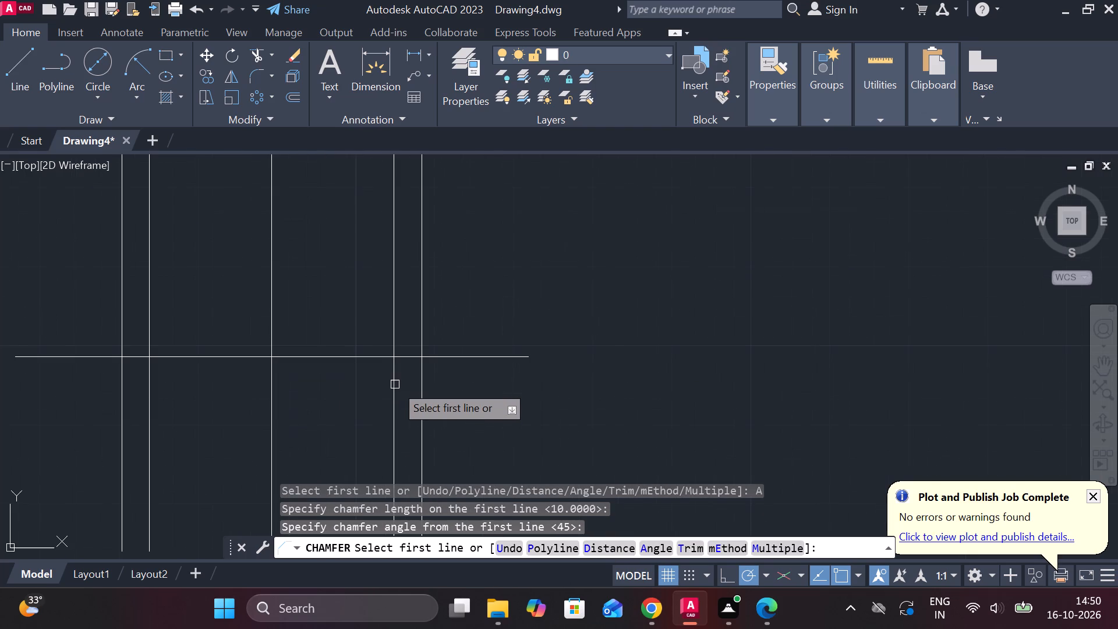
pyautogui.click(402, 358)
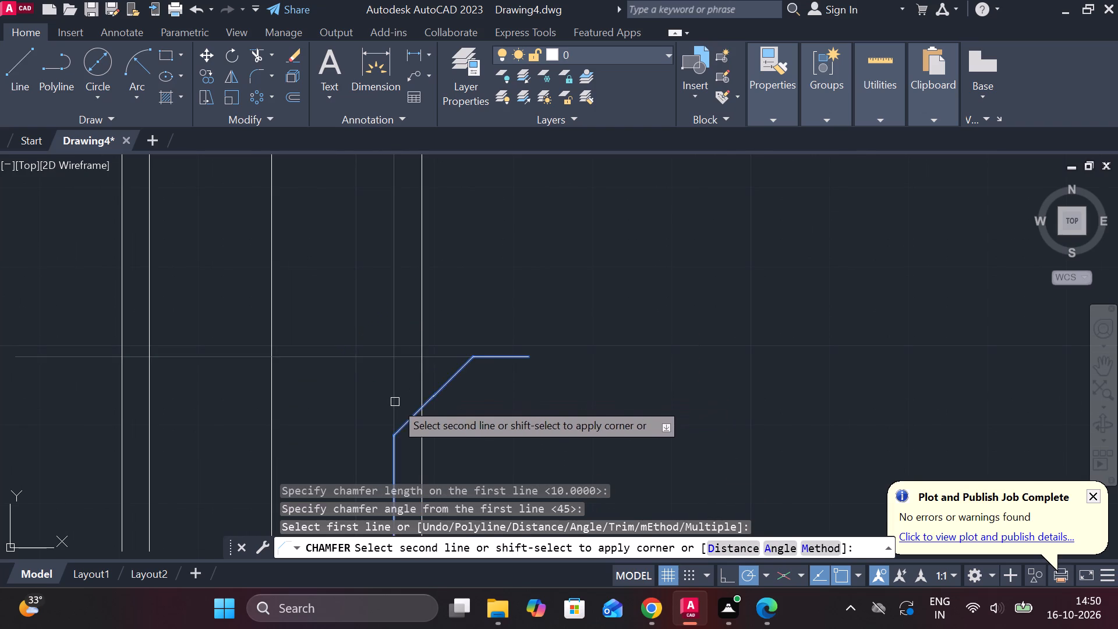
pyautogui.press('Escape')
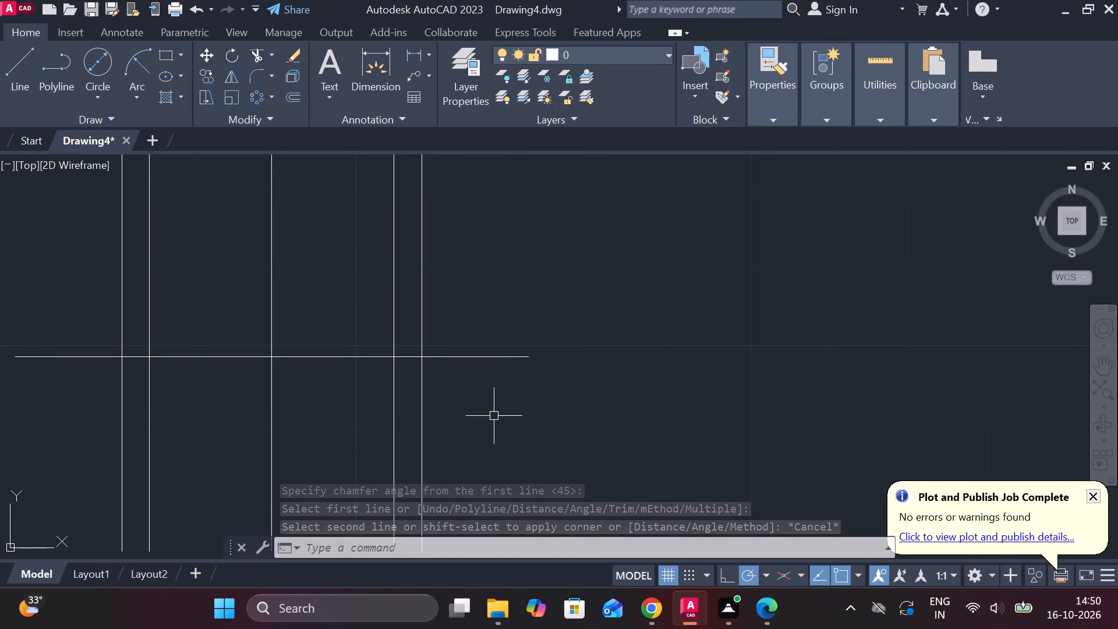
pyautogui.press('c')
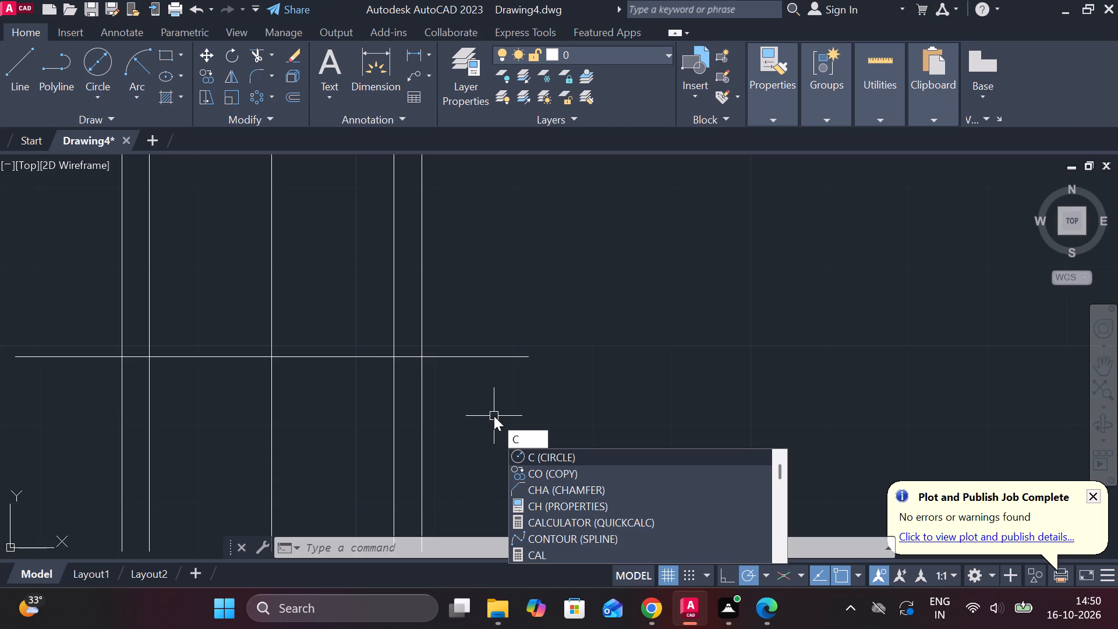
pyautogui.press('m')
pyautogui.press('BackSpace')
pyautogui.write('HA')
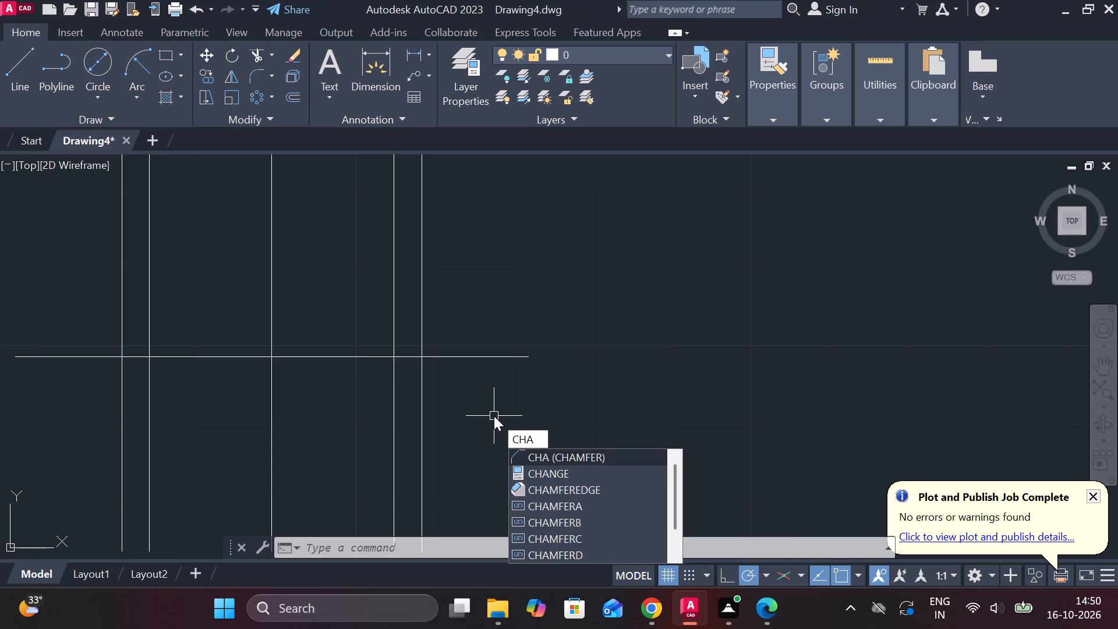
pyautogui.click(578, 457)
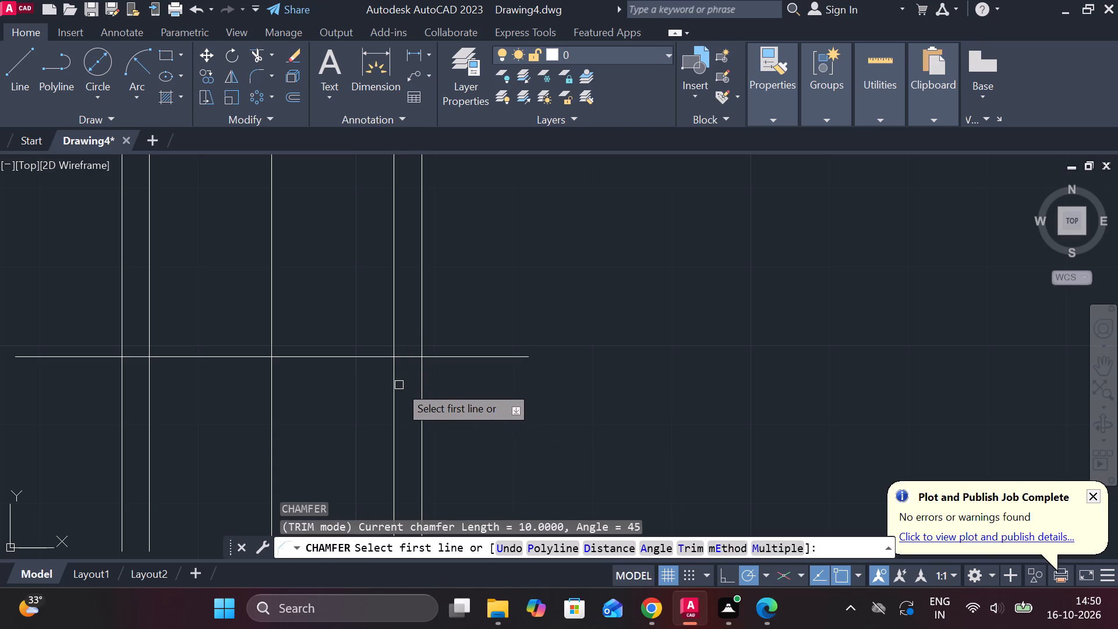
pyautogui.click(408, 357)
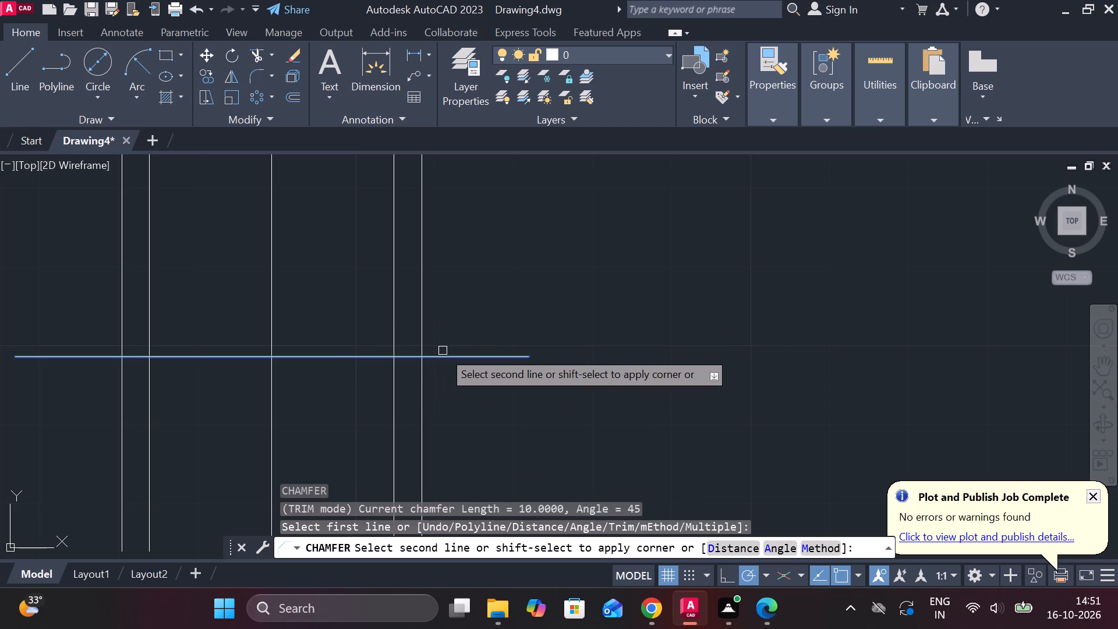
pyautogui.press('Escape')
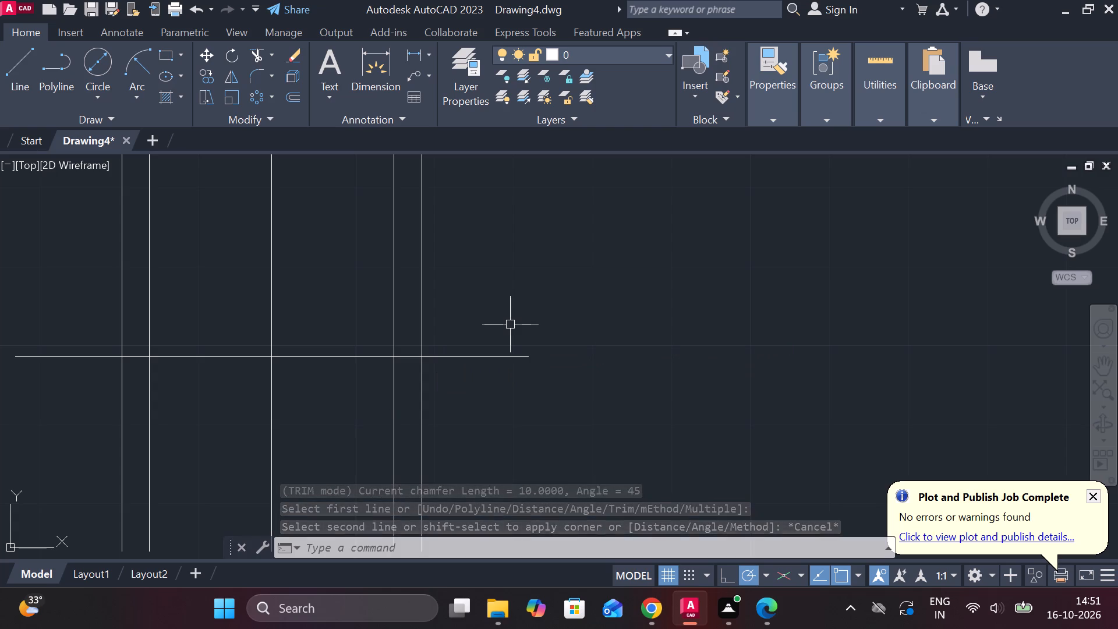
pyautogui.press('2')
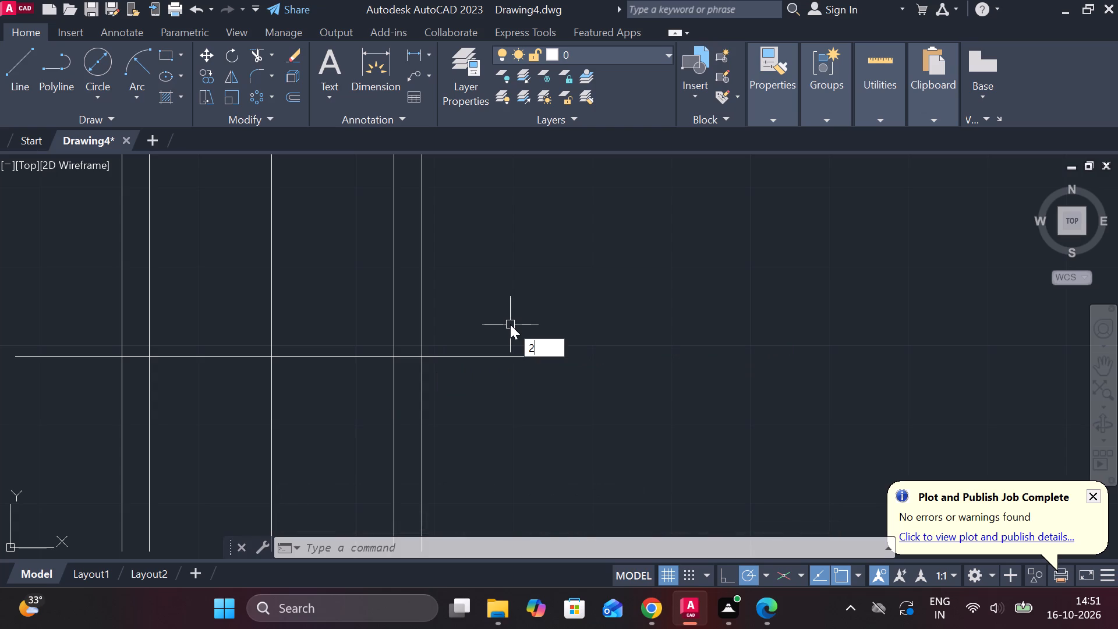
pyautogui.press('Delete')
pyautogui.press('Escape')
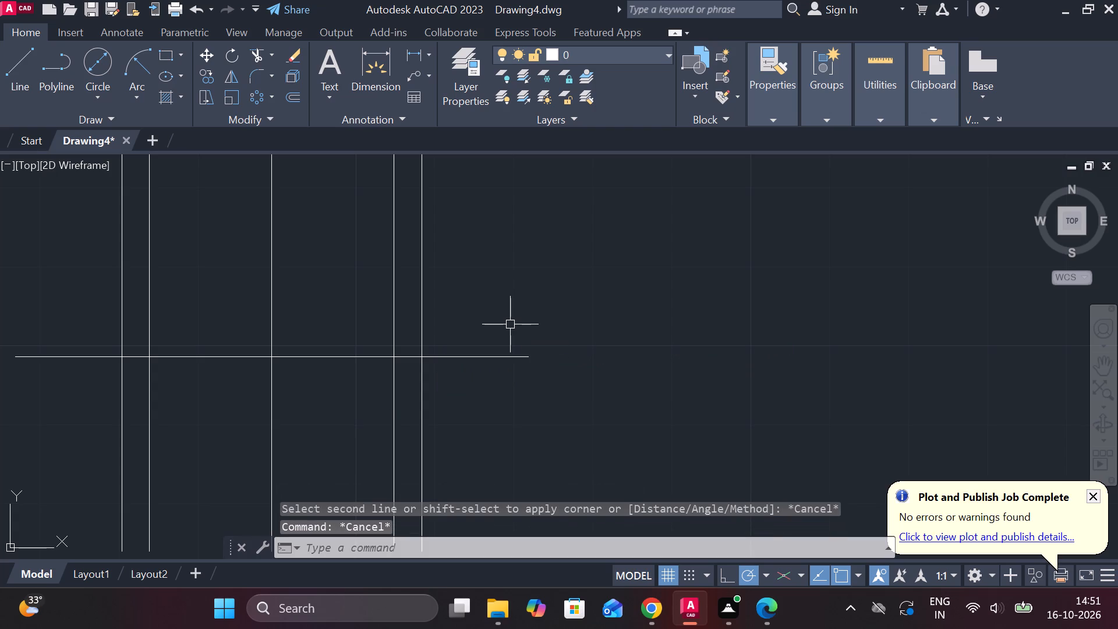
# Chamfer the shaft's bottom right corner, between the bottom horizontal line and the right outer line, with length 2 and angle 45.
pyautogui.write('CHA')
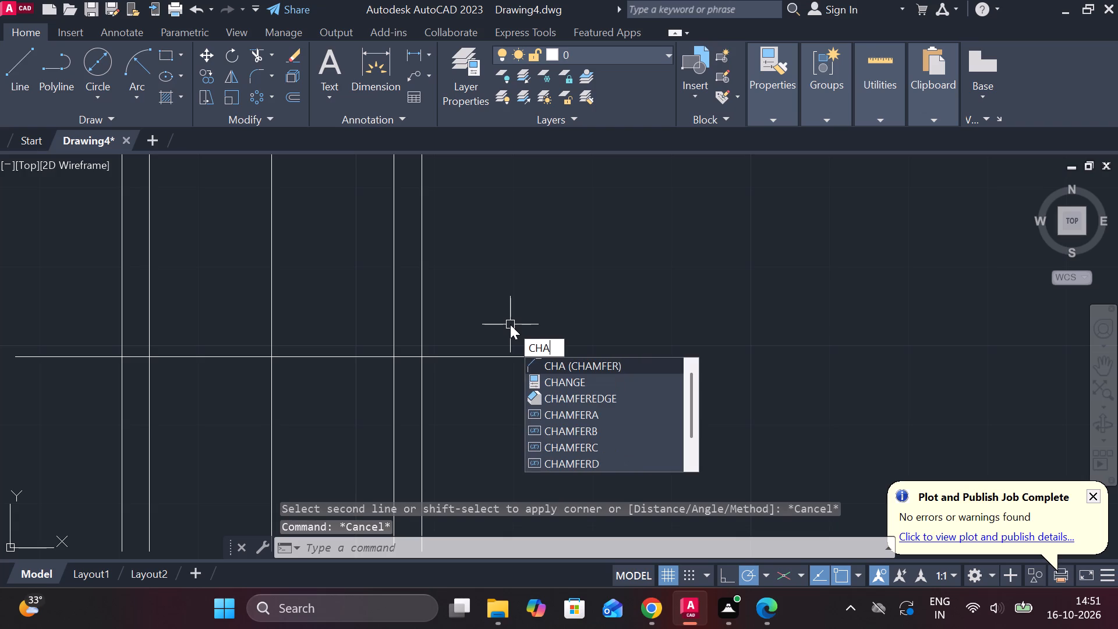
pyautogui.click(642, 361)
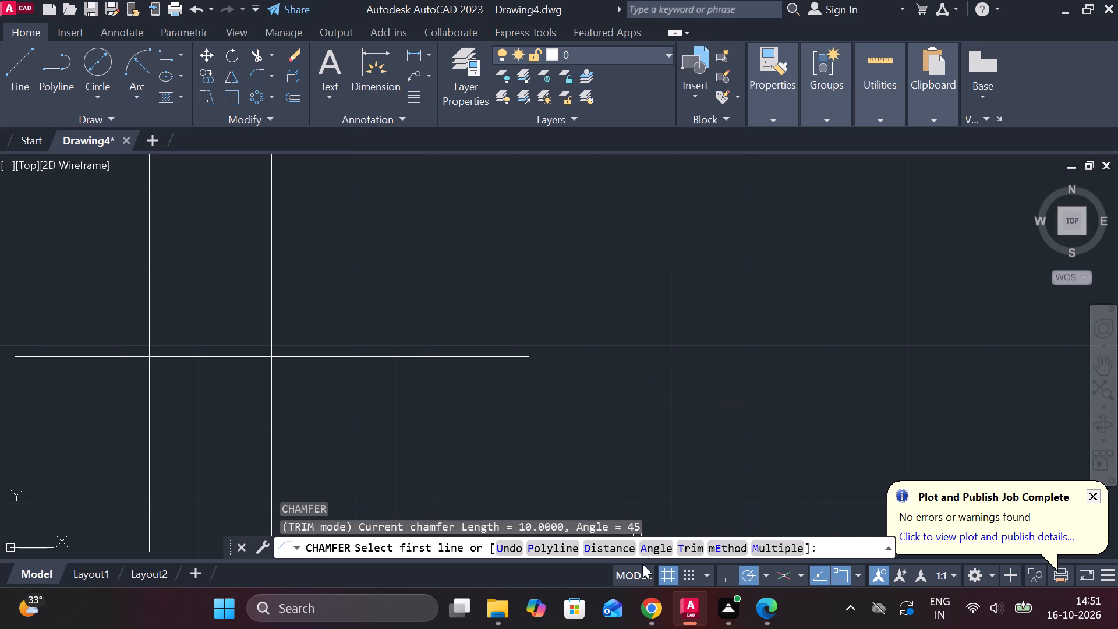
pyautogui.click(667, 545)
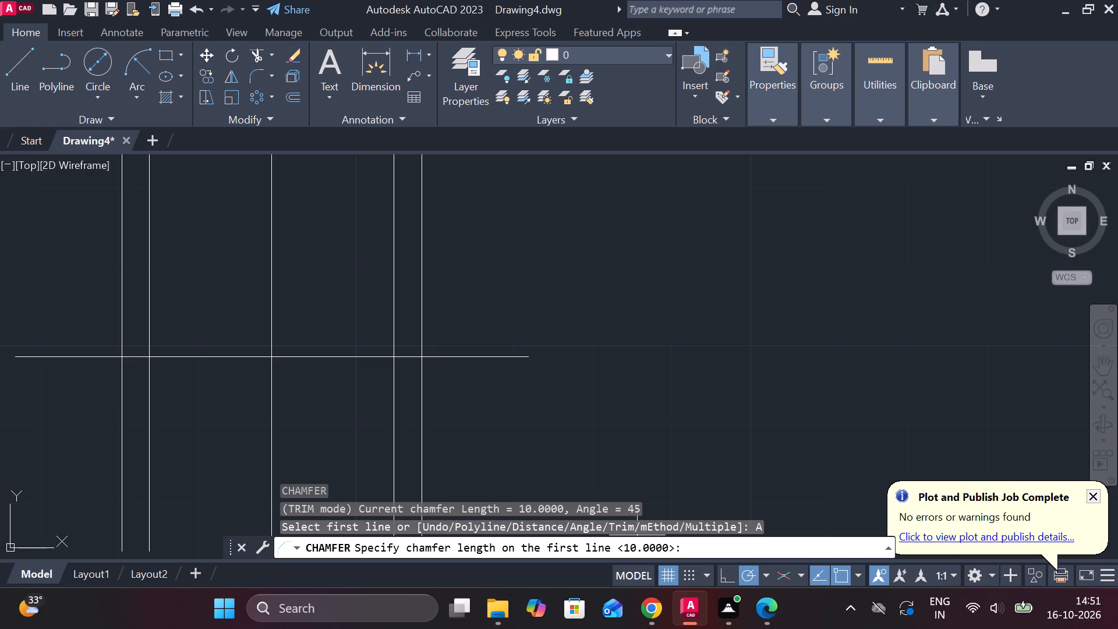
pyautogui.press('2')
pyautogui.press('Return')
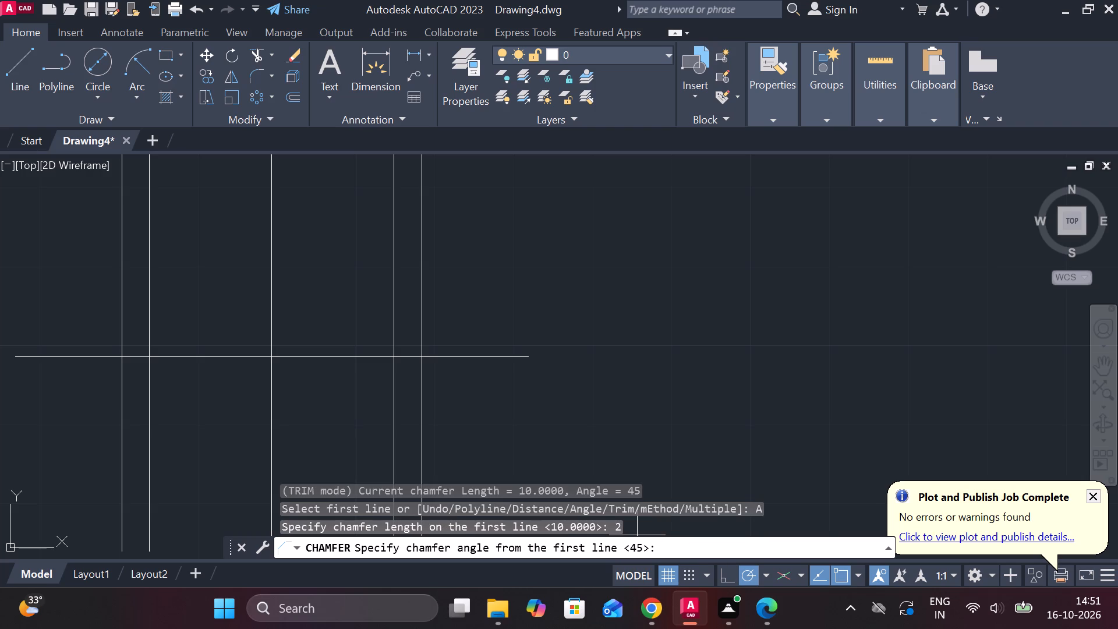
pyautogui.press('Return')
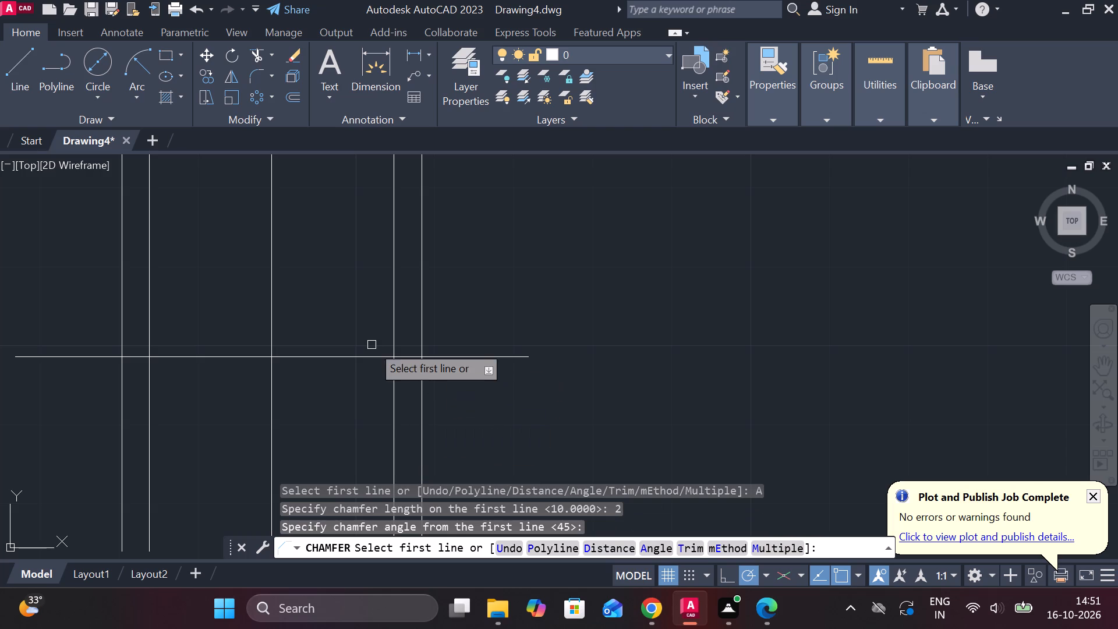
pyautogui.click(407, 357)
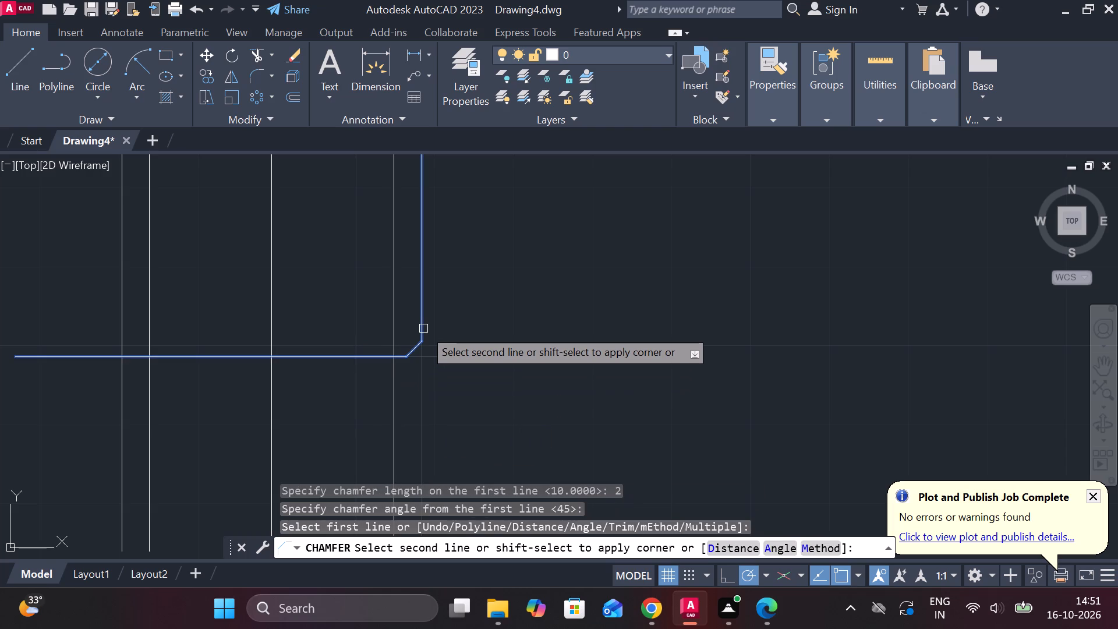
pyautogui.click(423, 328)
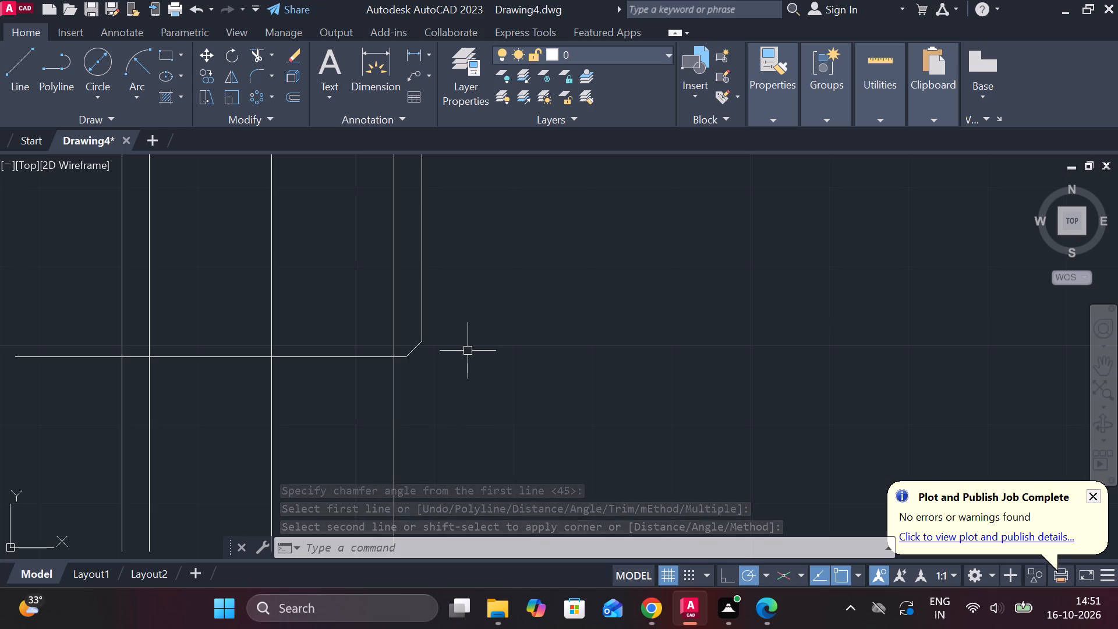
# Chamfer the shaft's bottom left corner, between the bottom horizontal line and the left outer line, with length 2 and angle 45.
pyautogui.write('CH')
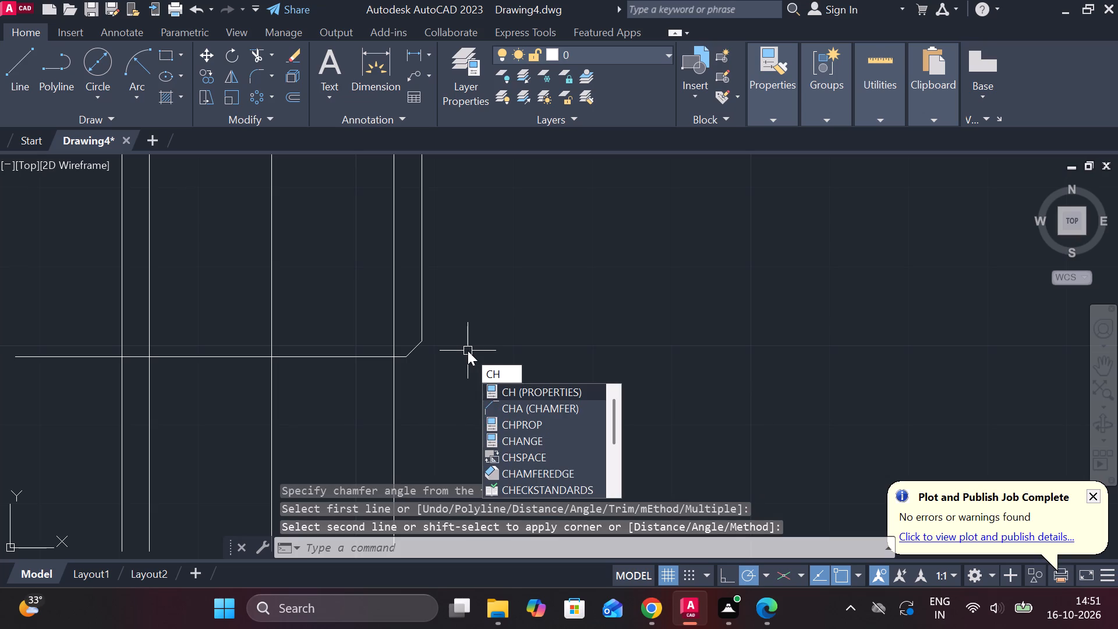
pyautogui.press('a')
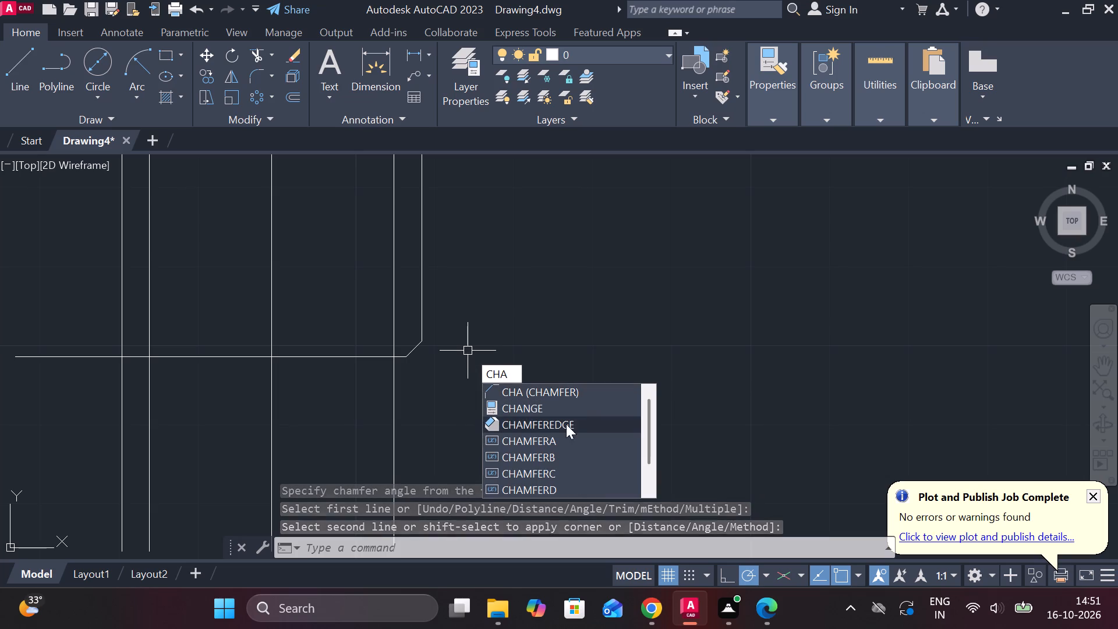
pyautogui.click(572, 395)
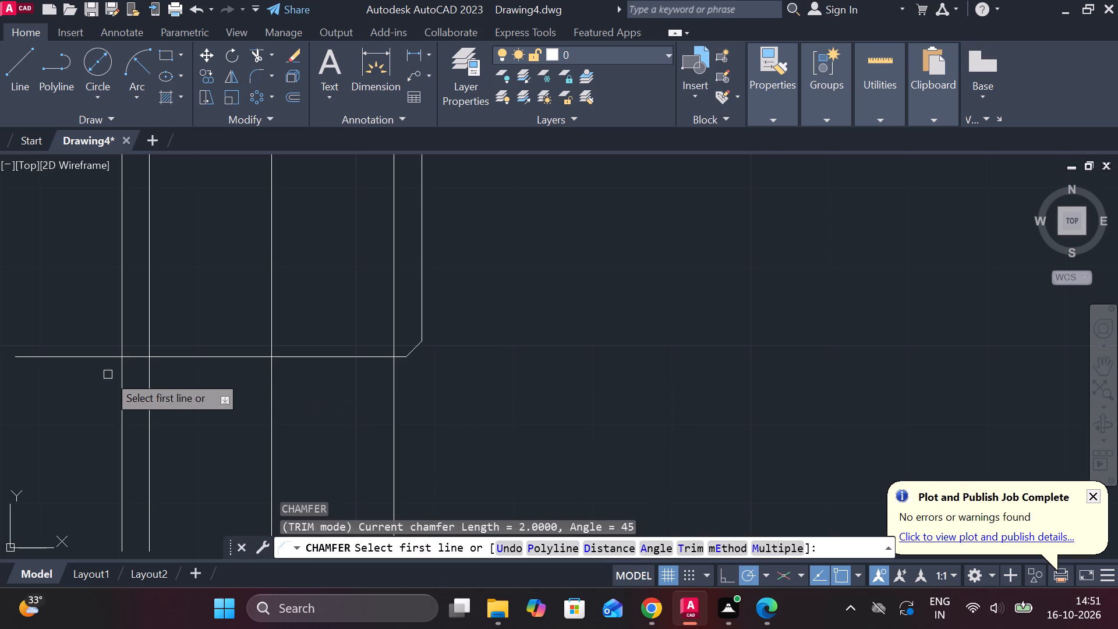
pyautogui.click(140, 359)
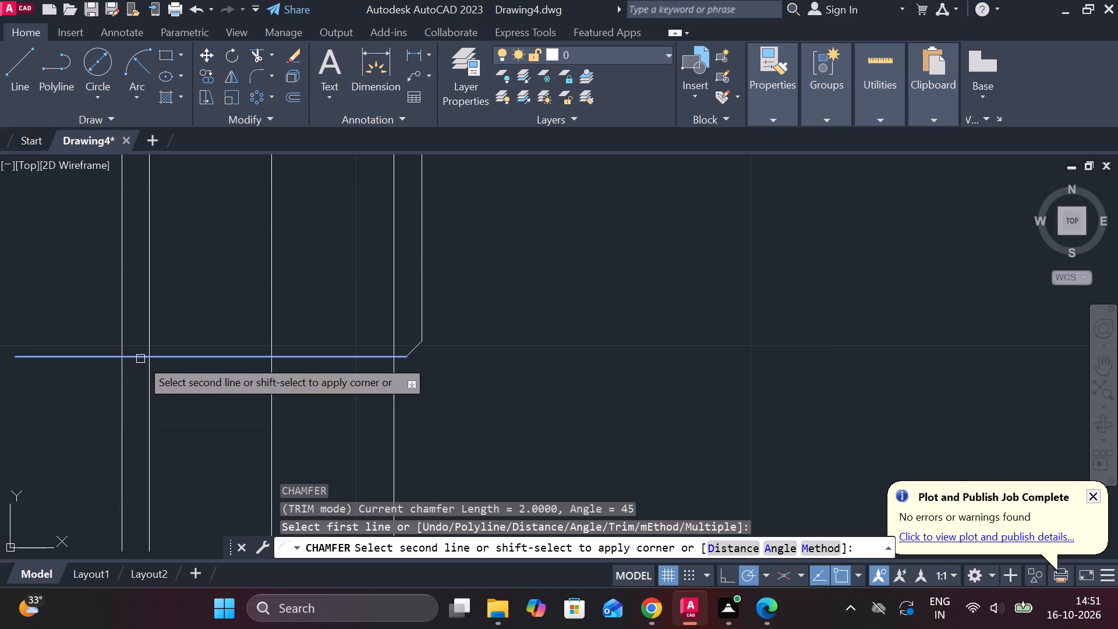
pyautogui.click(123, 322)
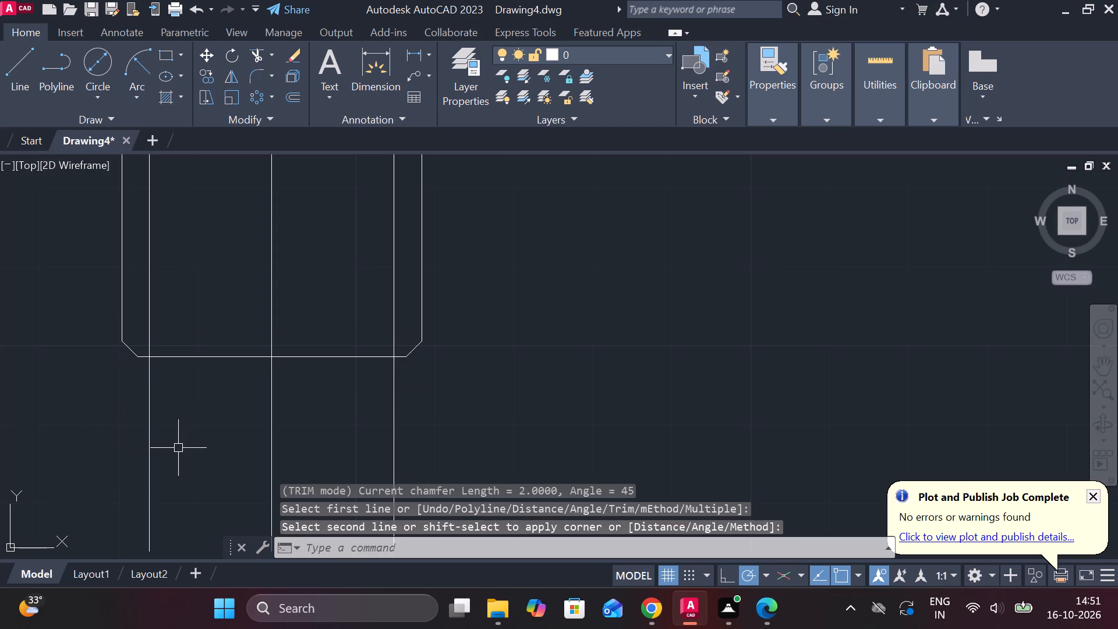
# Draw a 38-unit horizontal line across the shaft, joining the upper ends of the two bottom chamfers.
pyautogui.scroll(-1, 178, 447)
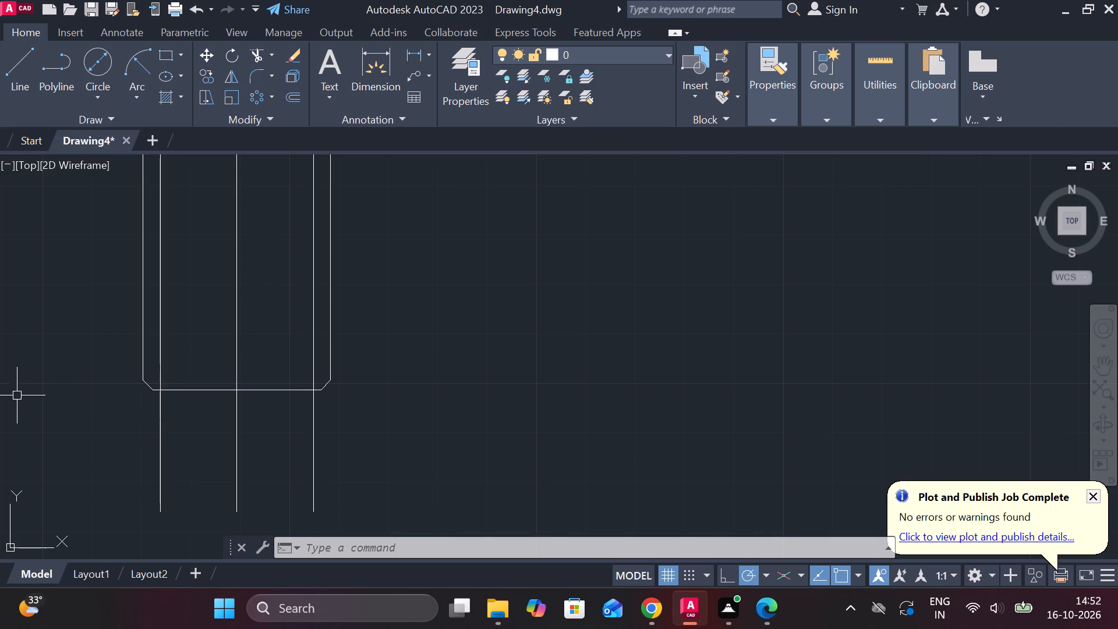
pyautogui.click(14, 61)
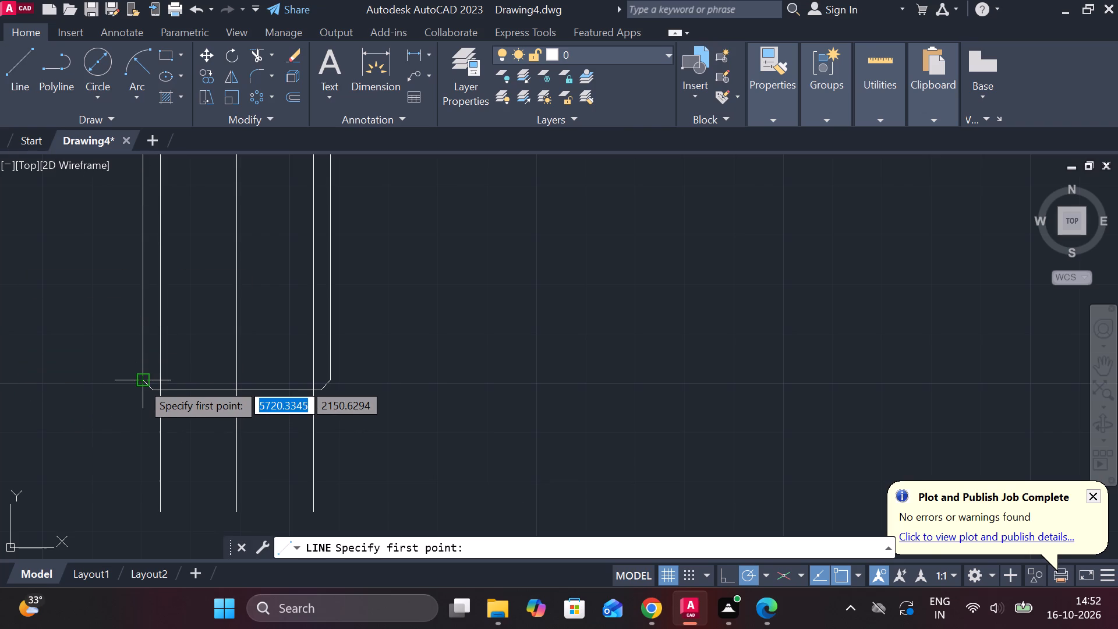
pyautogui.click(141, 382)
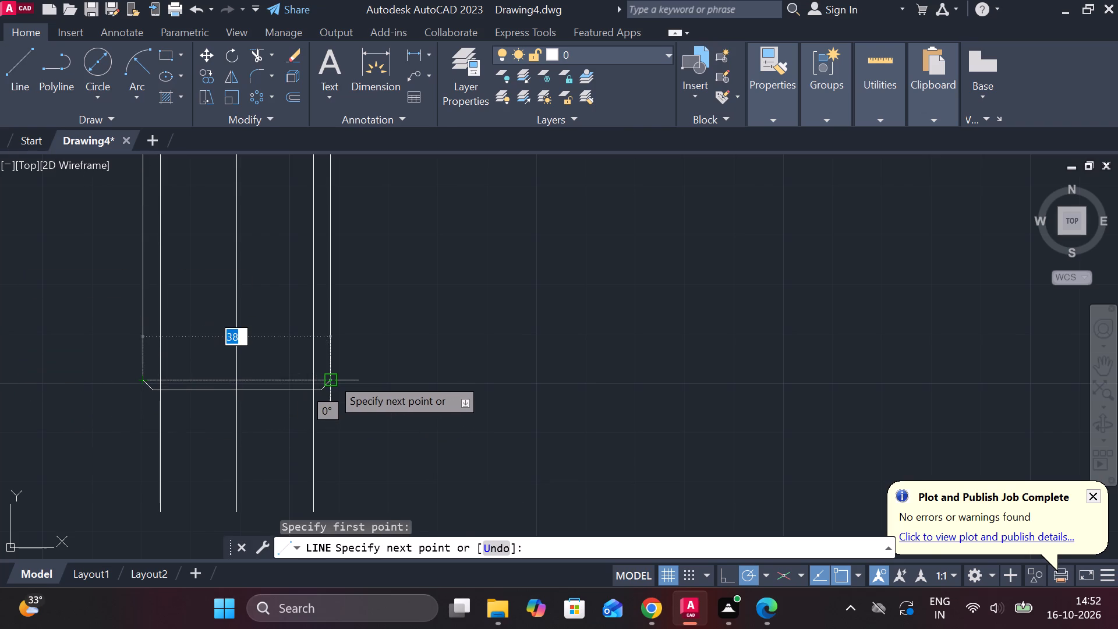
pyautogui.click(331, 377)
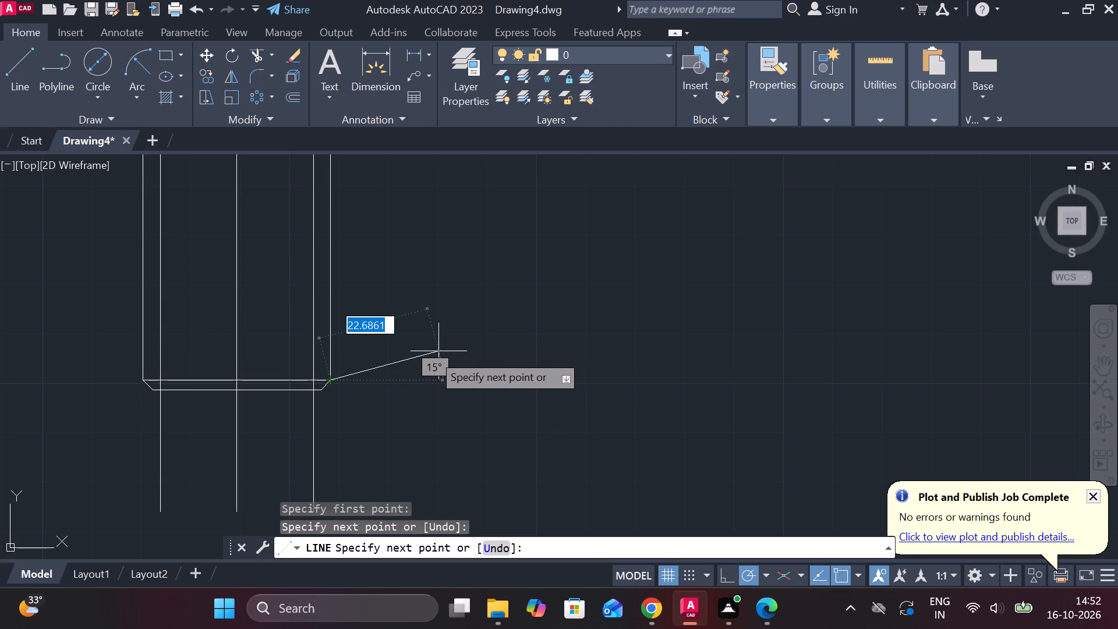
pyautogui.press('Escape')
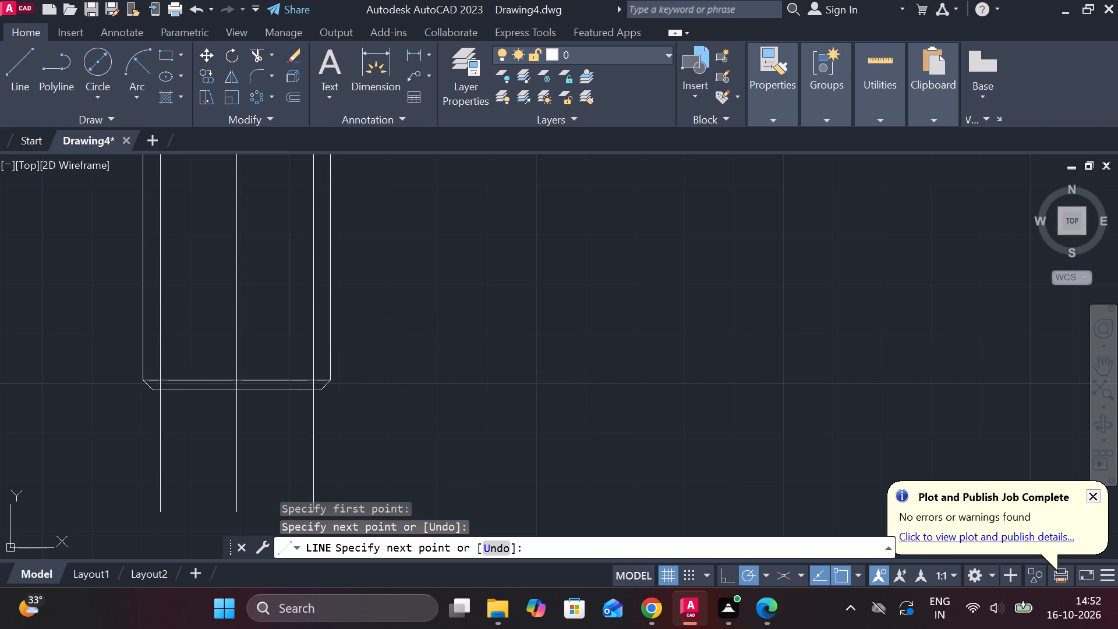
# Measure the vertical distance between the block's bottom edge and the horizontal neck line with a trial linear dimension.
pyautogui.scroll(-2, 300, 340)
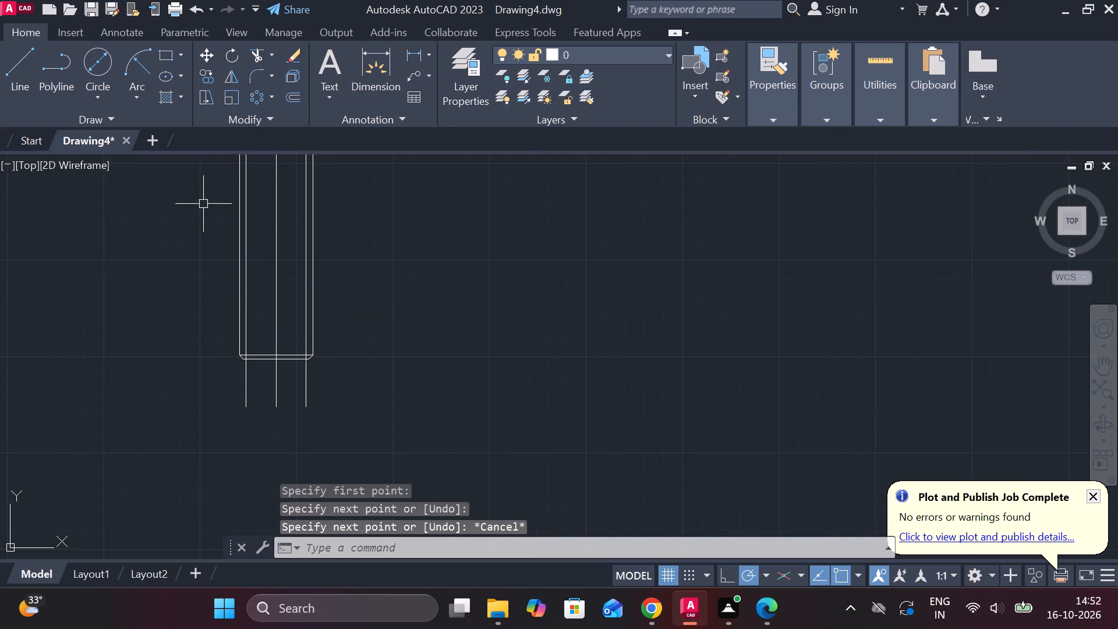
pyautogui.scroll(-2, 201, 204)
pyautogui.scroll(4, 201, 204)
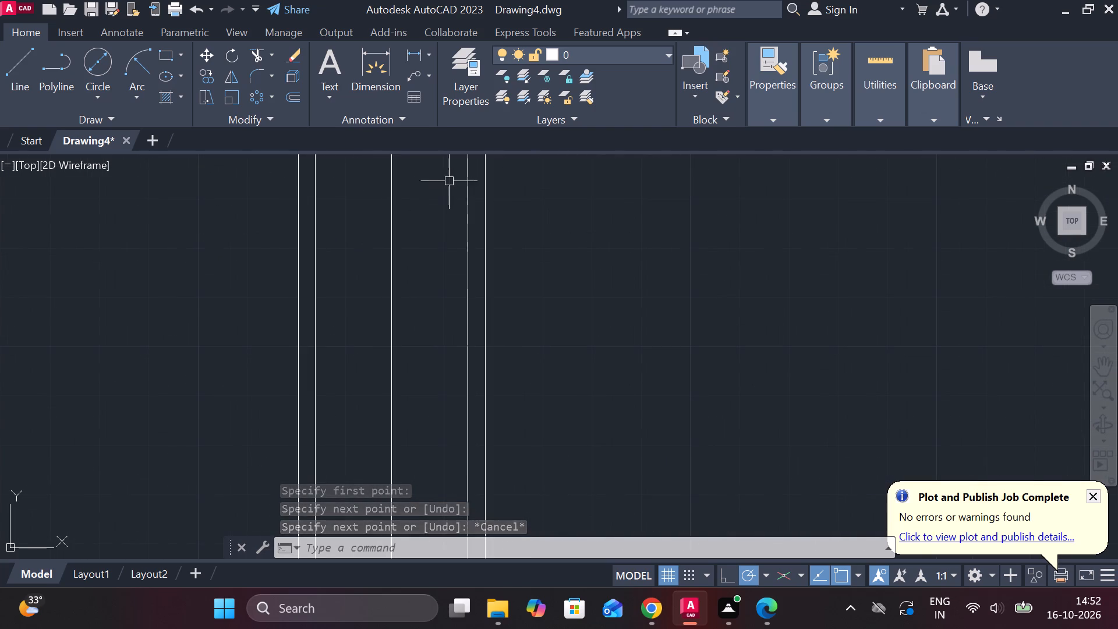
pyautogui.scroll(-1, 498, 184)
pyautogui.scroll(-3, 503, 267)
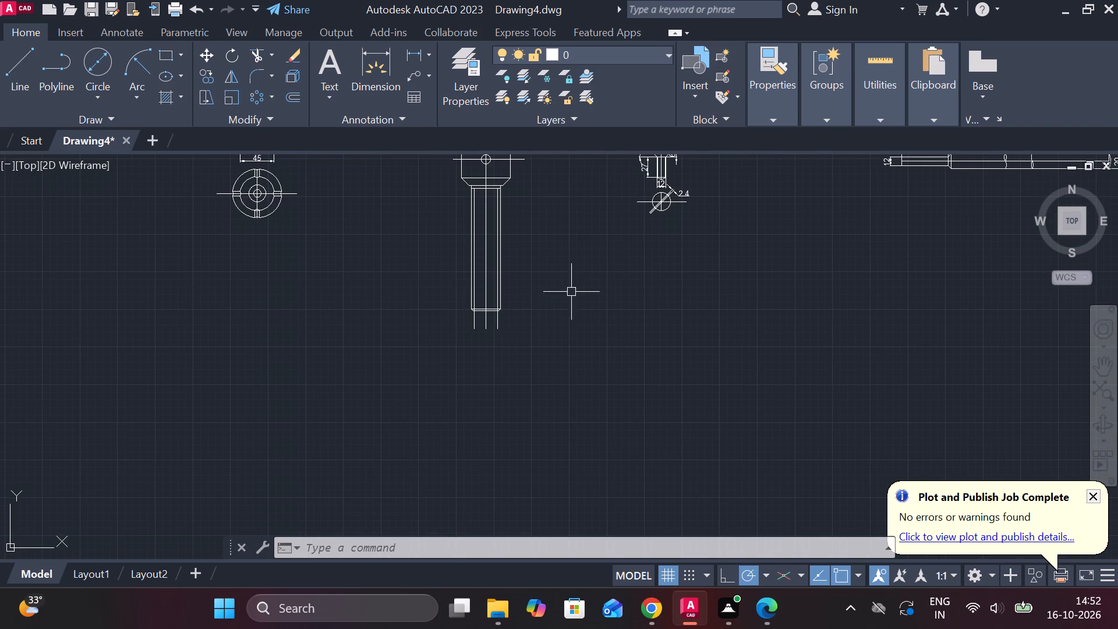
pyautogui.scroll(-1, 558, 179)
pyautogui.scroll(-3, 537, 367)
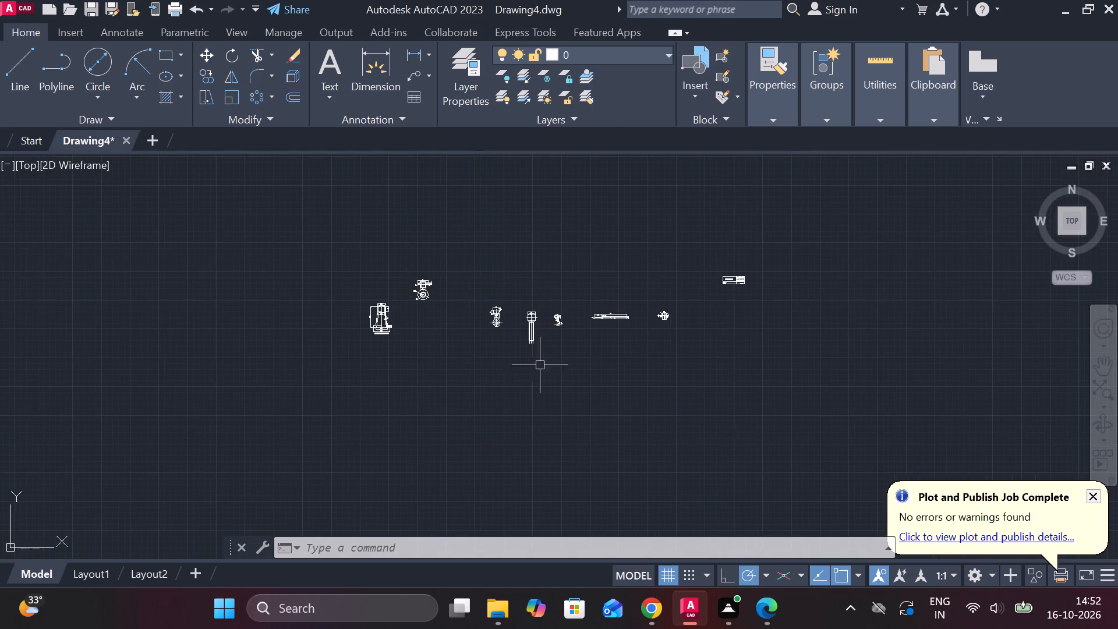
pyautogui.scroll(4, 541, 364)
pyautogui.scroll(-2, 541, 364)
pyautogui.scroll(3, 503, 246)
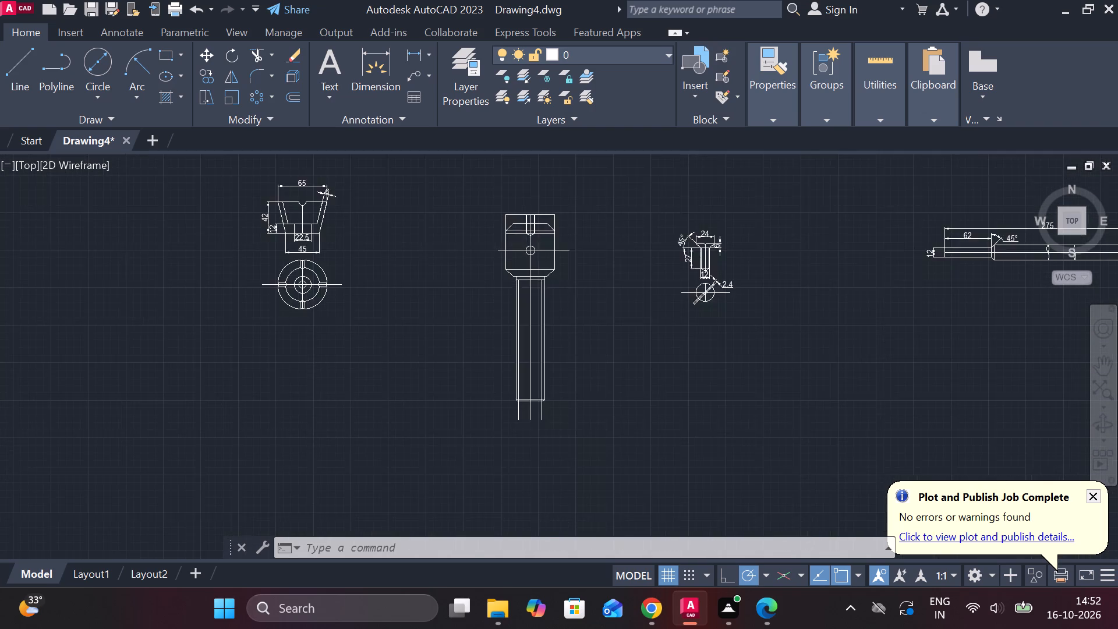
pyautogui.scroll(3, 504, 255)
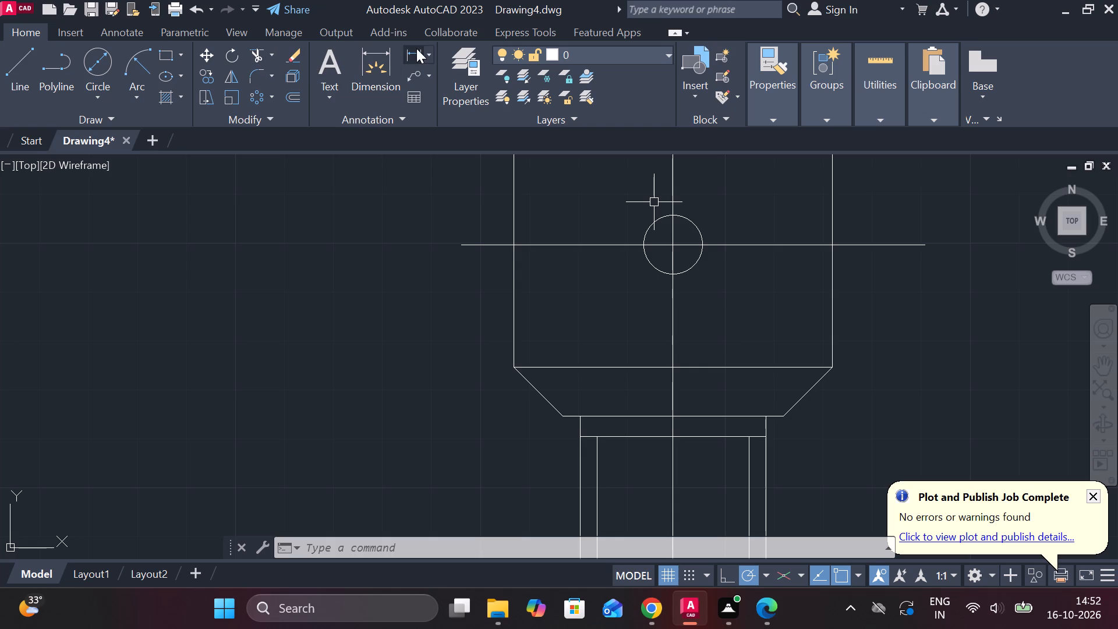
pyautogui.click(416, 48)
pyautogui.click(652, 416)
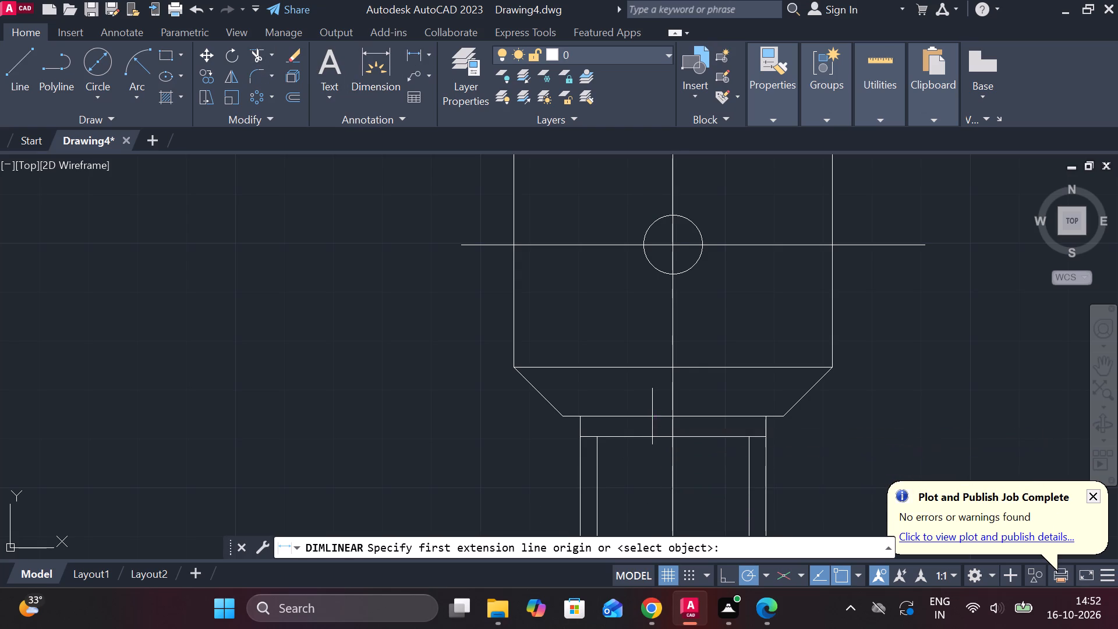
pyautogui.click(651, 436)
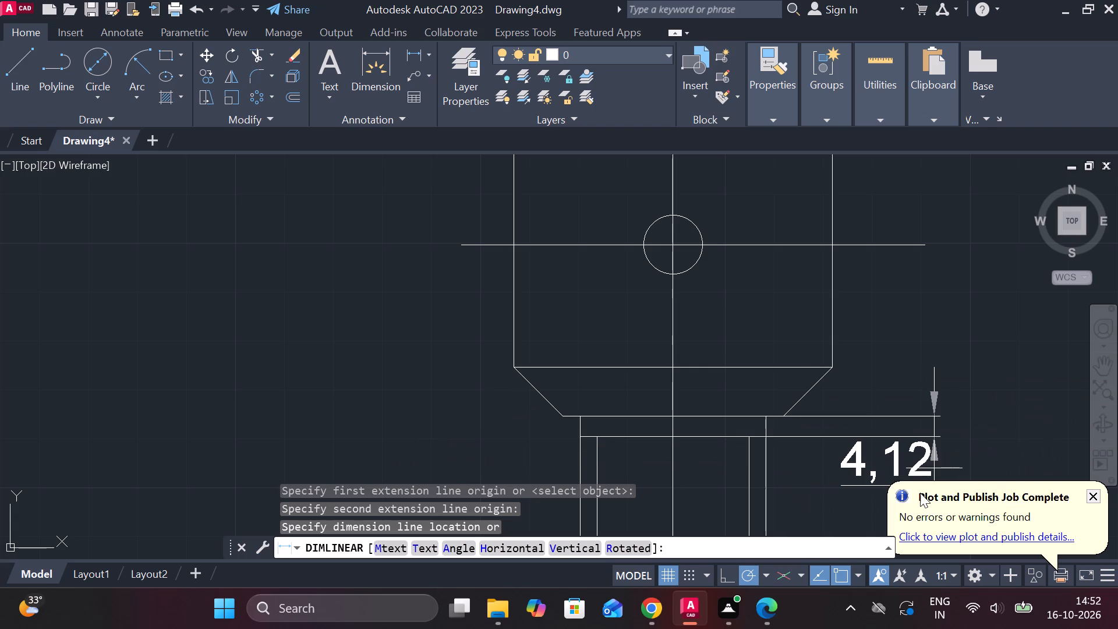
pyautogui.press('Escape')
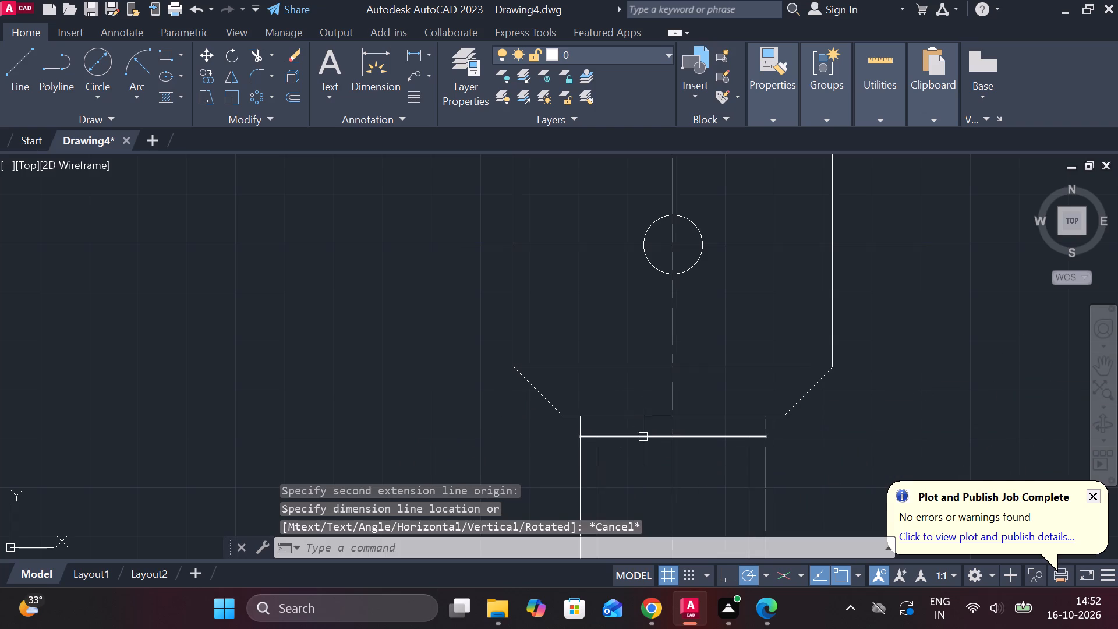
# Copy the block's bottom edge line 2 units downward into the neck.
pyautogui.click(649, 419)
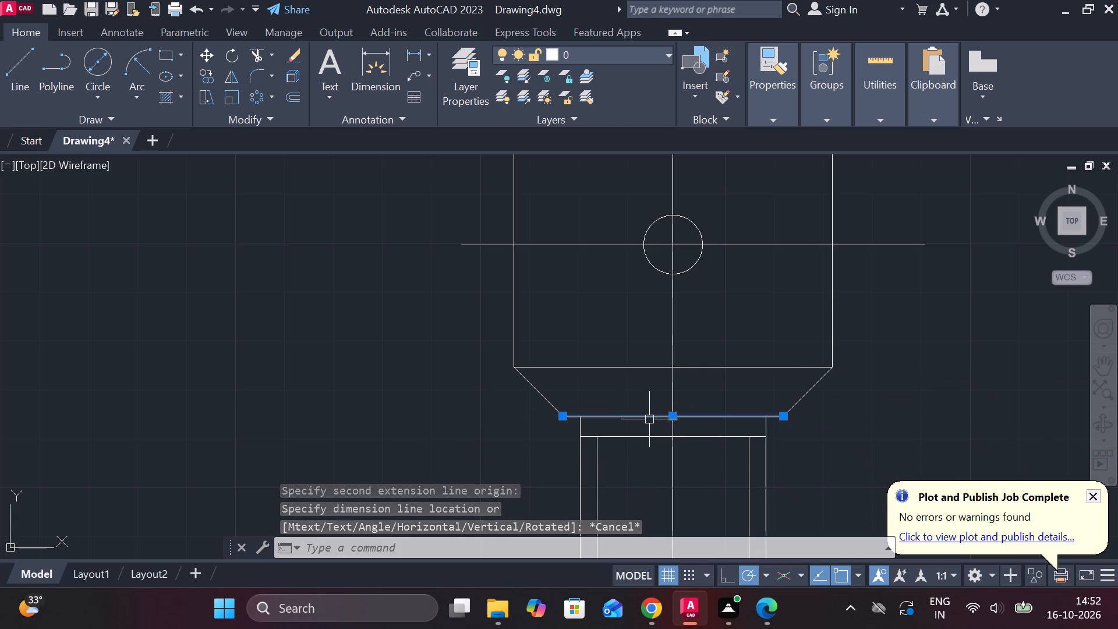
pyautogui.click(213, 74)
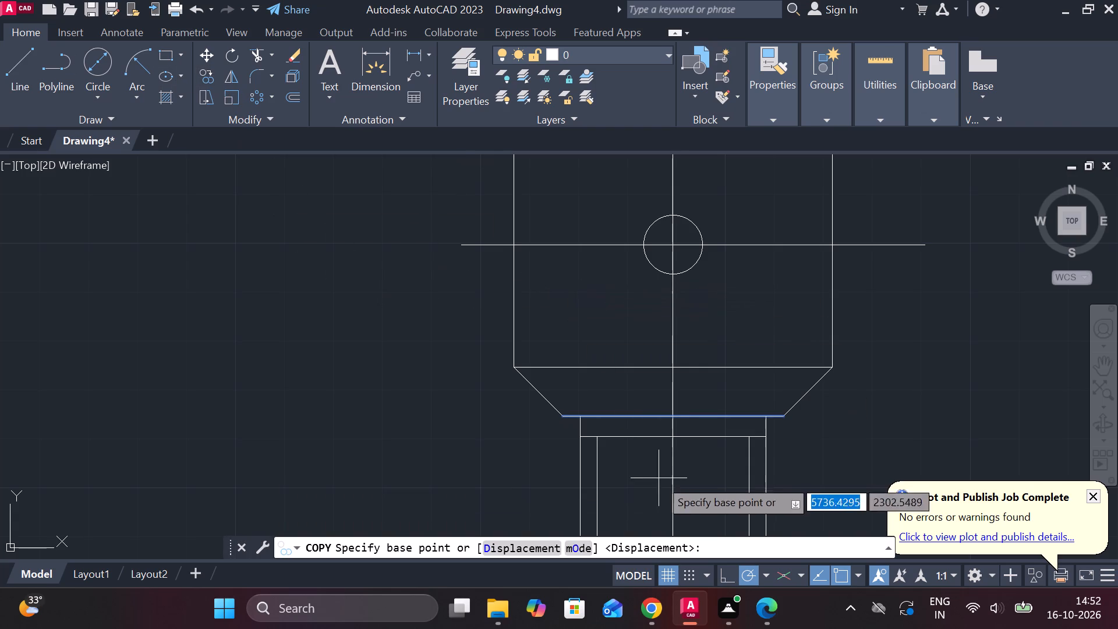
pyautogui.click(675, 418)
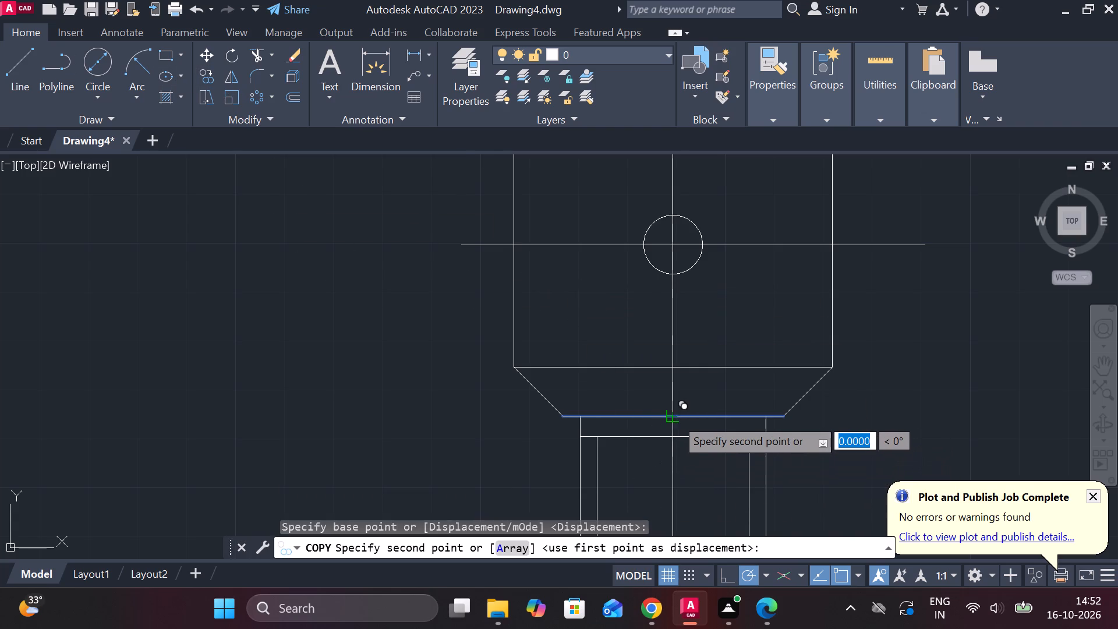
pyautogui.press('2')
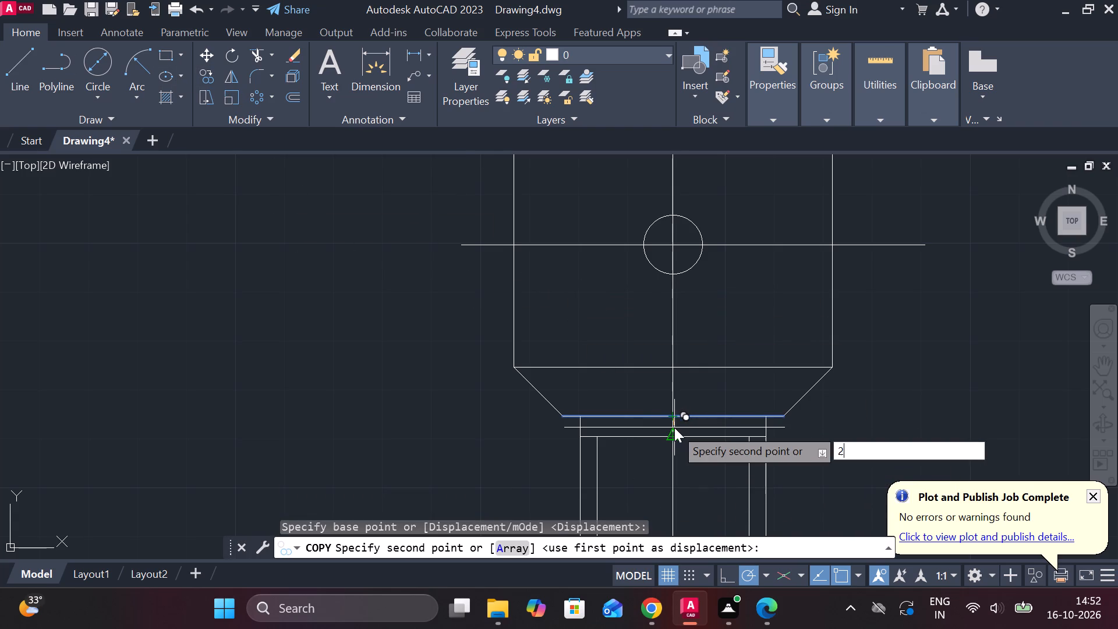
pyautogui.press('Return')
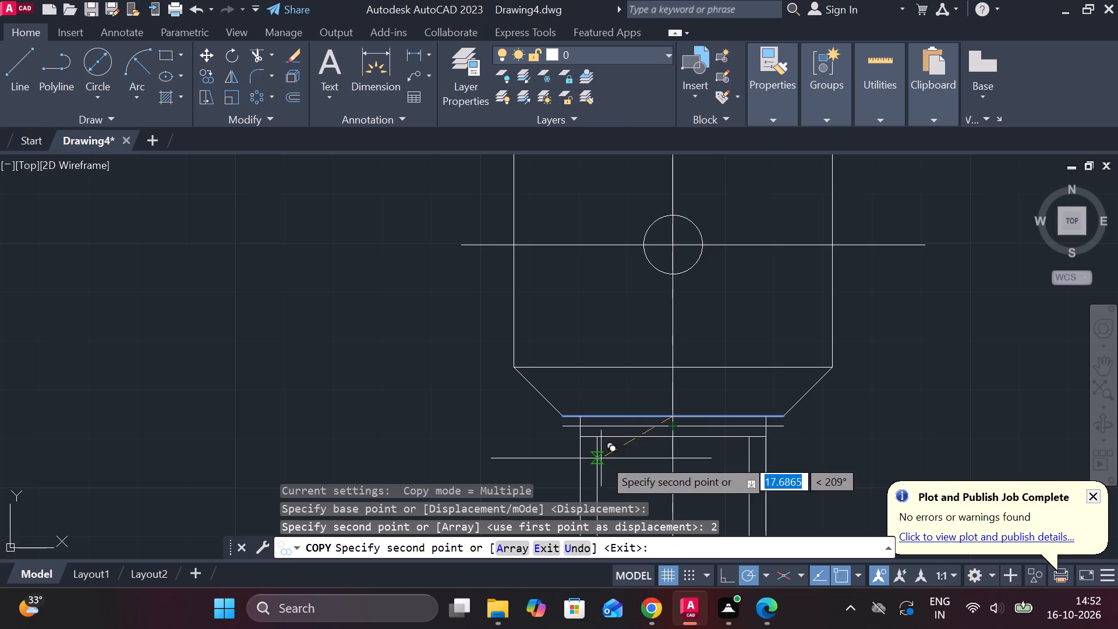
pyautogui.press('Escape')
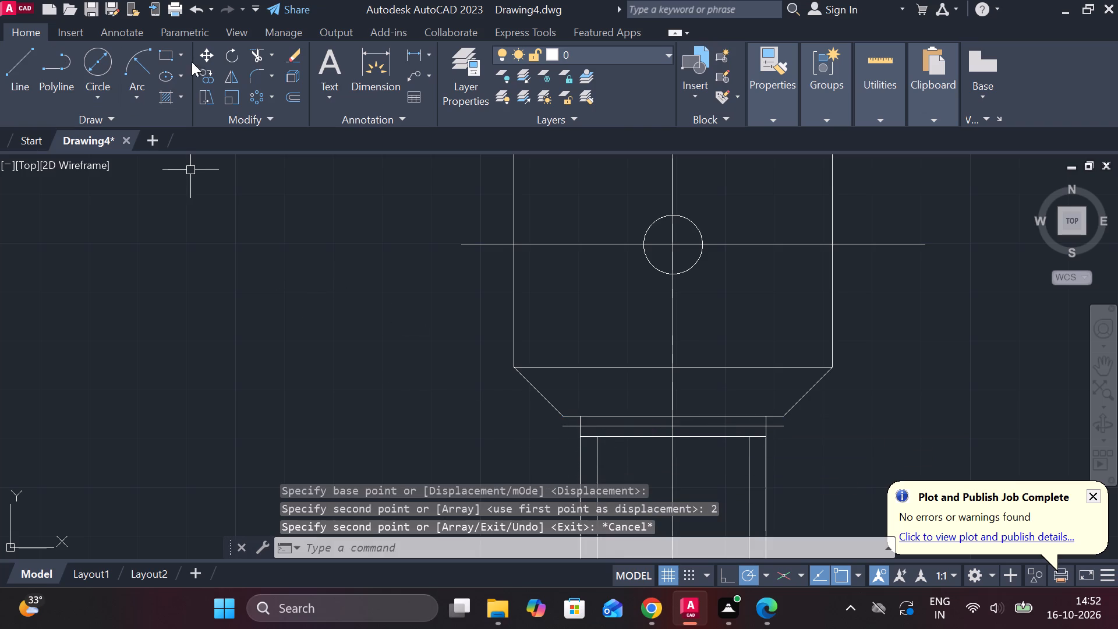
# Trim the copied line's overhanging ends to the outer shaft lines and remove all segments of the old neck line below it.
pyautogui.click(261, 52)
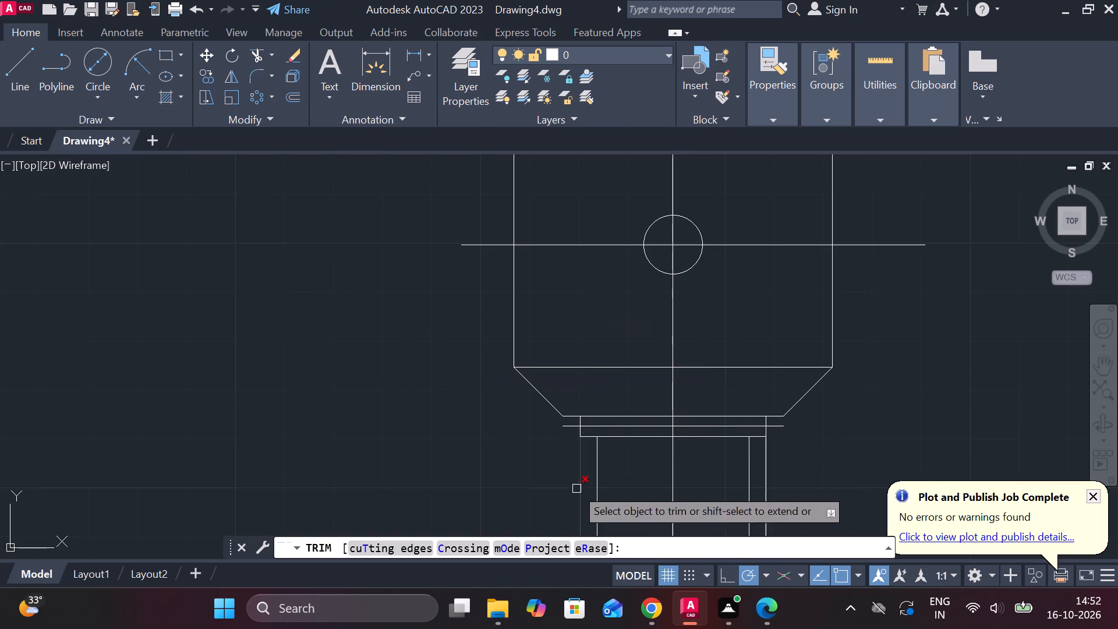
pyautogui.click(564, 429)
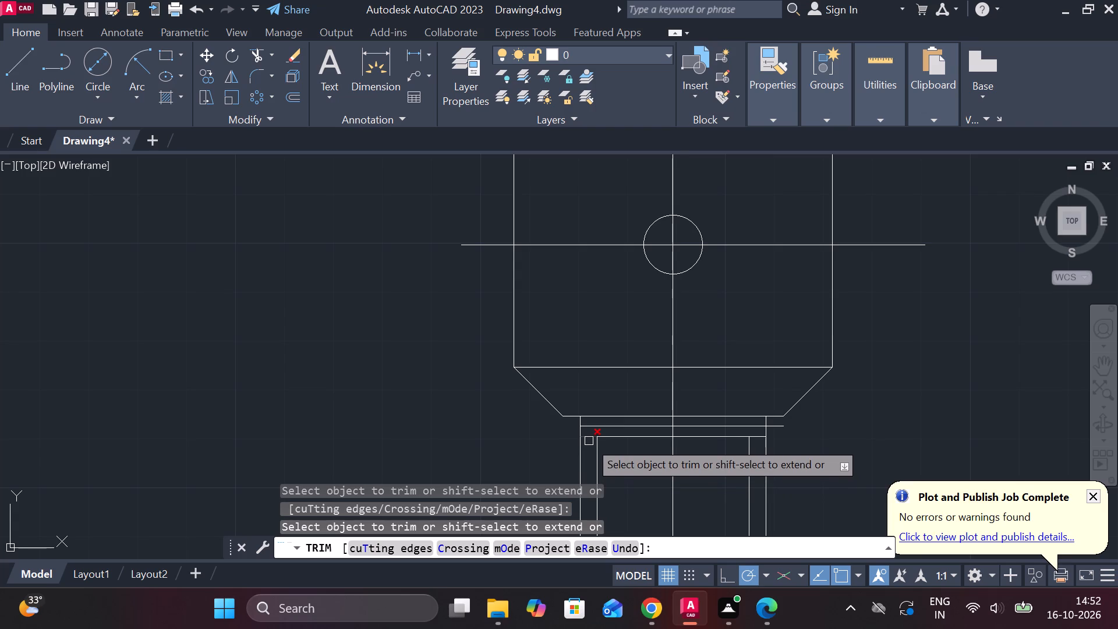
pyautogui.click(589, 441)
pyautogui.click(637, 436)
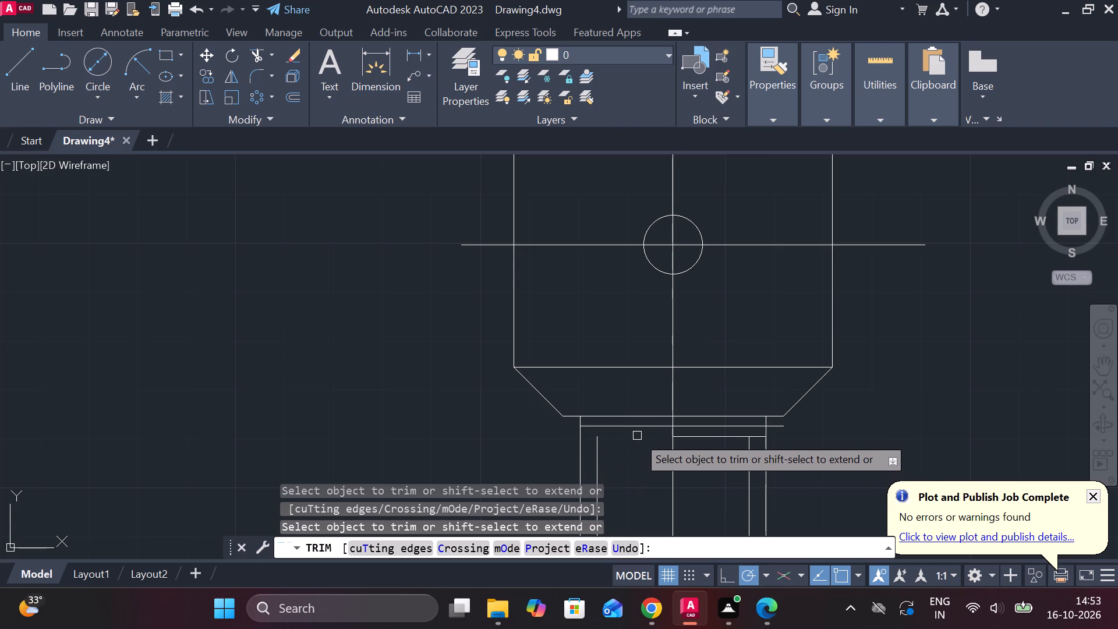
pyautogui.click(727, 435)
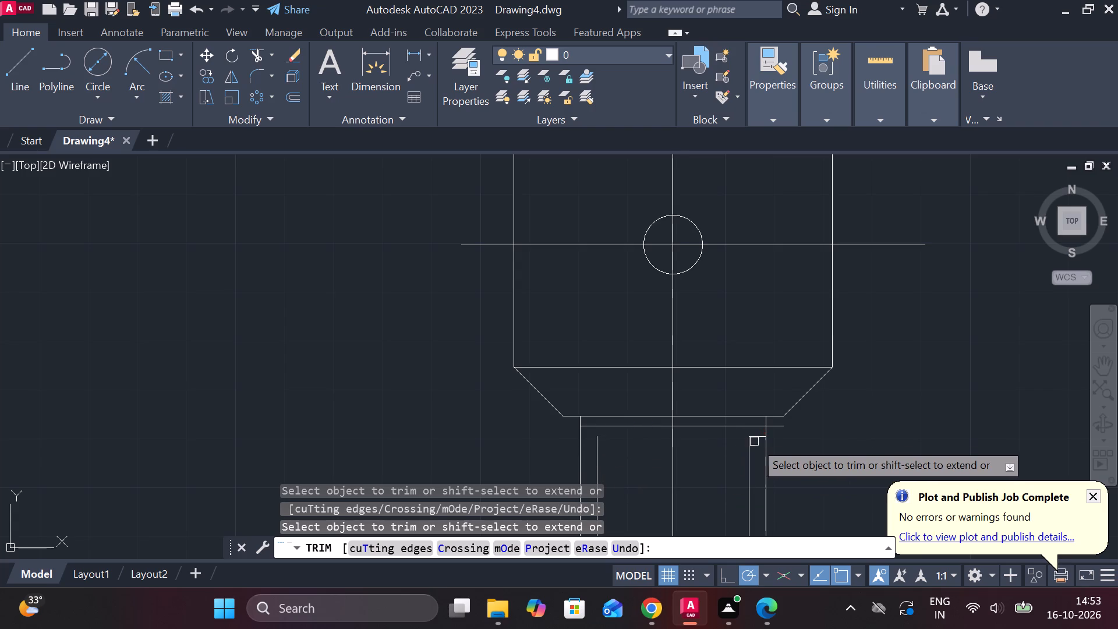
pyautogui.click(761, 439)
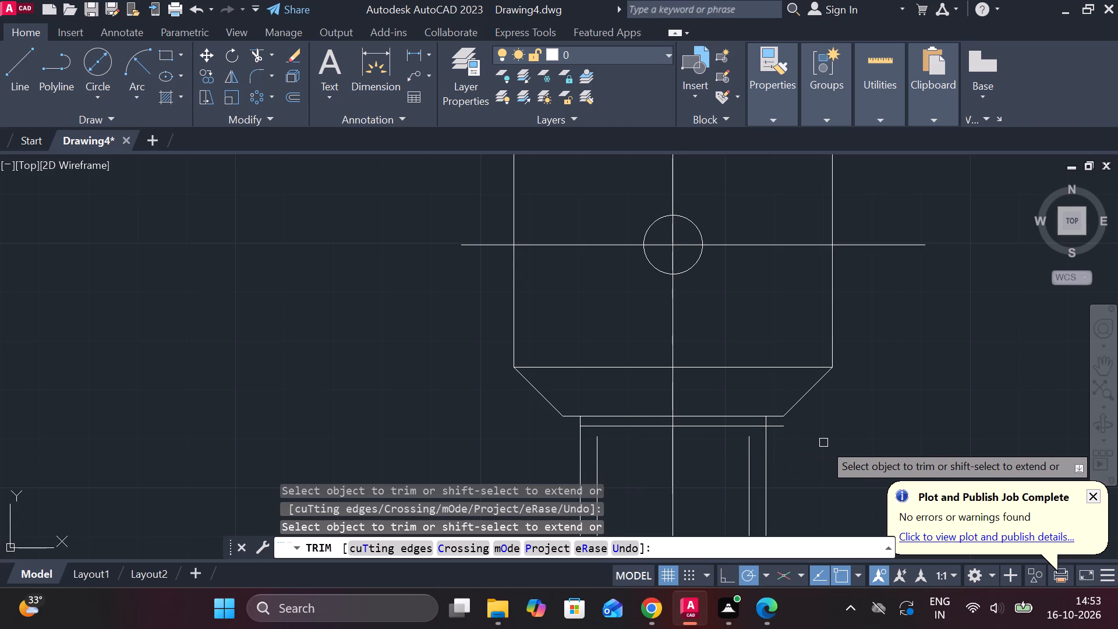
pyautogui.press('Escape')
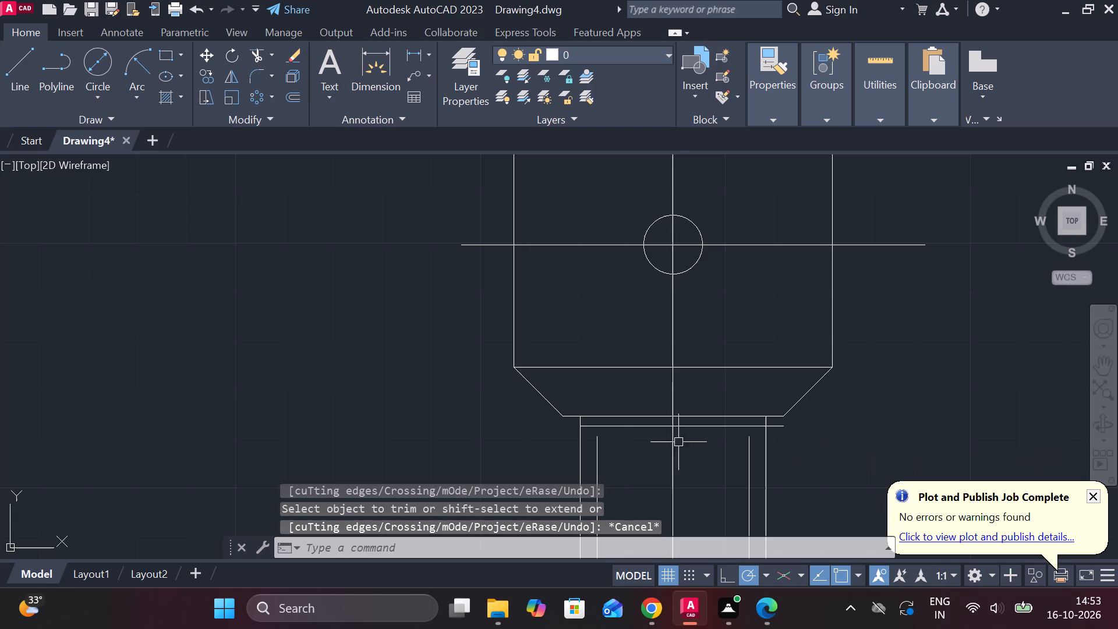
pyautogui.click(259, 58)
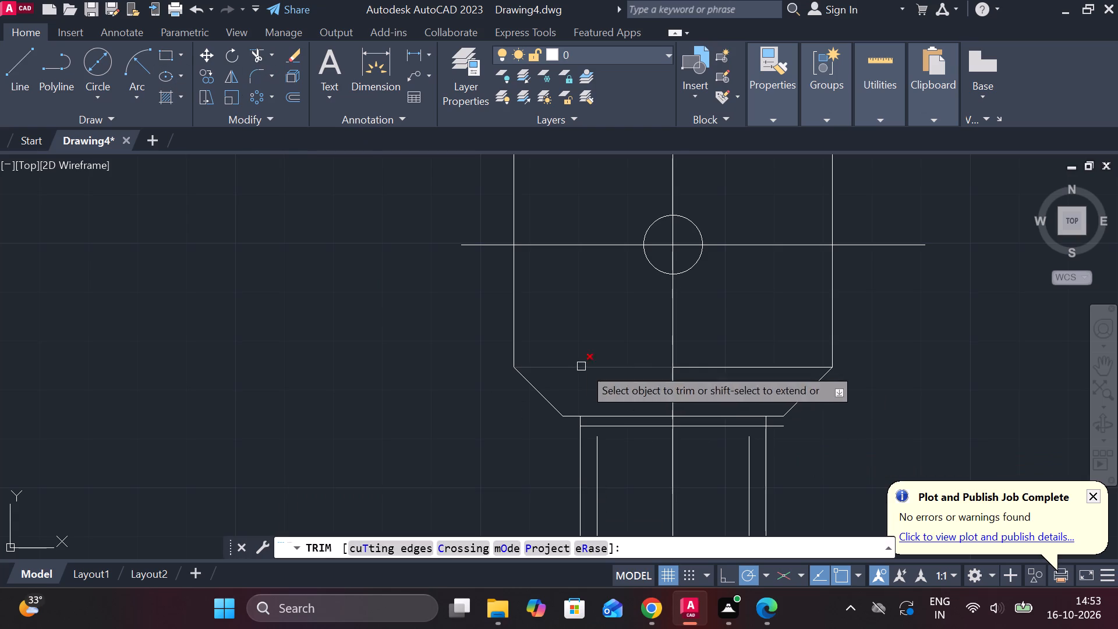
pyautogui.click(781, 429)
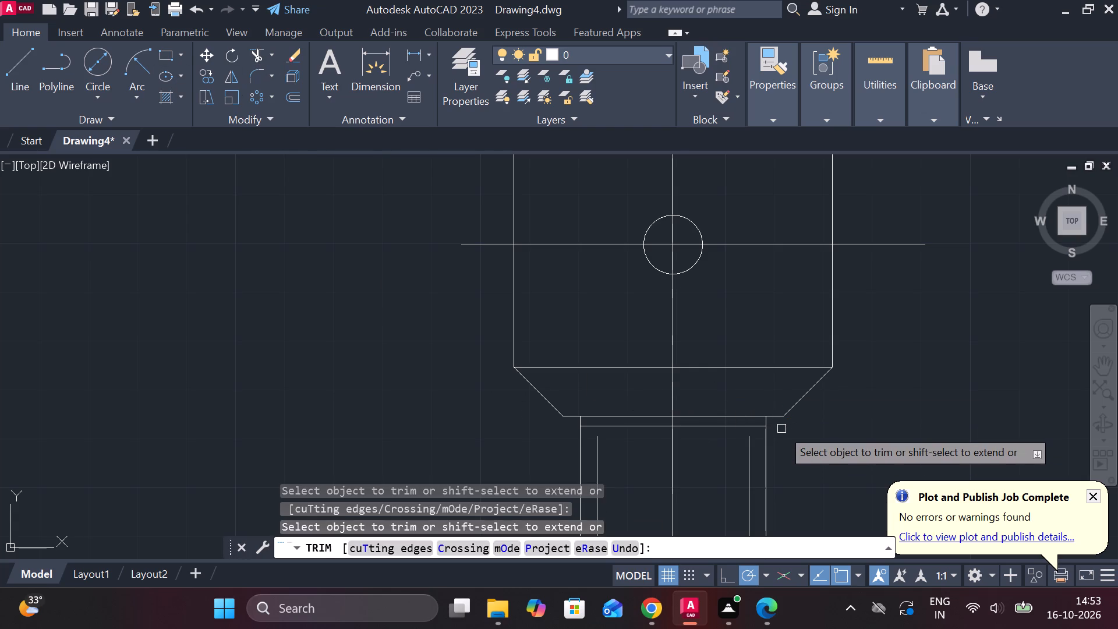
pyautogui.press('Escape')
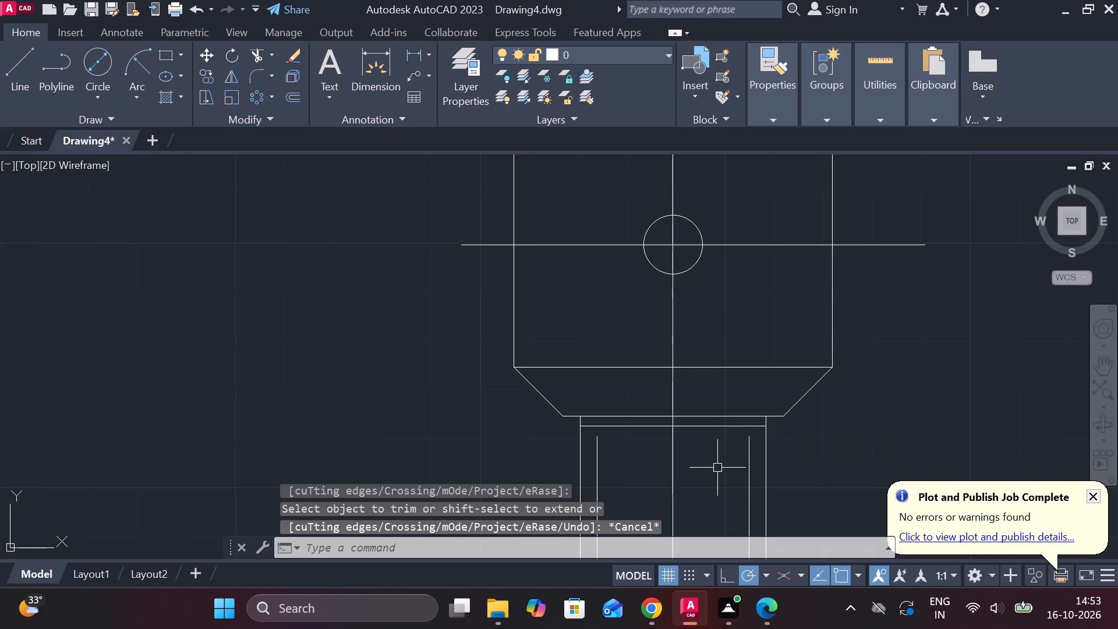
# Extend the two inner shaft lines upward to meet the horizontal neck line below the block.
pyautogui.write('EX')
pyautogui.press('Return')
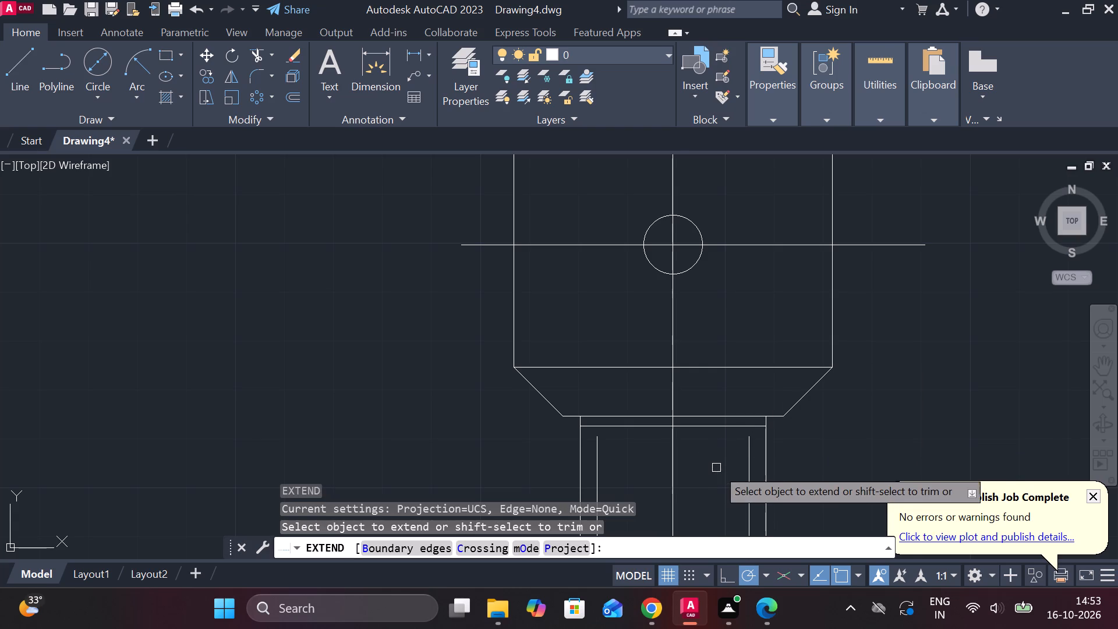
pyautogui.click(751, 455)
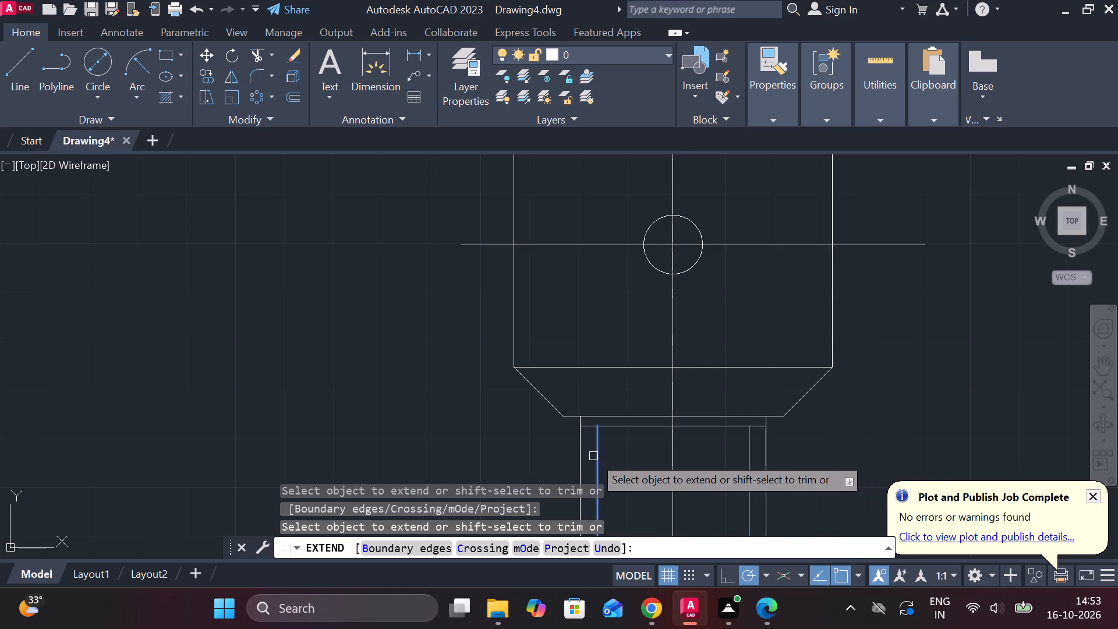
pyautogui.click(593, 456)
pyautogui.press('Escape')
# Trim away every segment of the block's top edge, including the short pieces between the central slot lines.
pyautogui.scroll(-4, 822, 425)
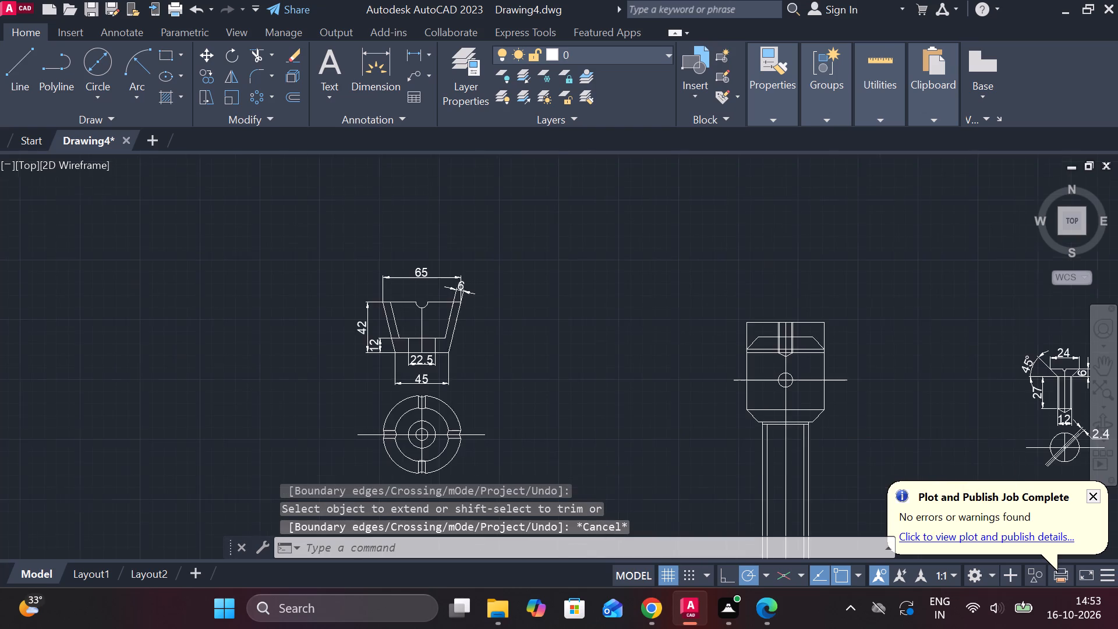
pyautogui.scroll(-2, 835, 486)
pyautogui.scroll(4, 835, 486)
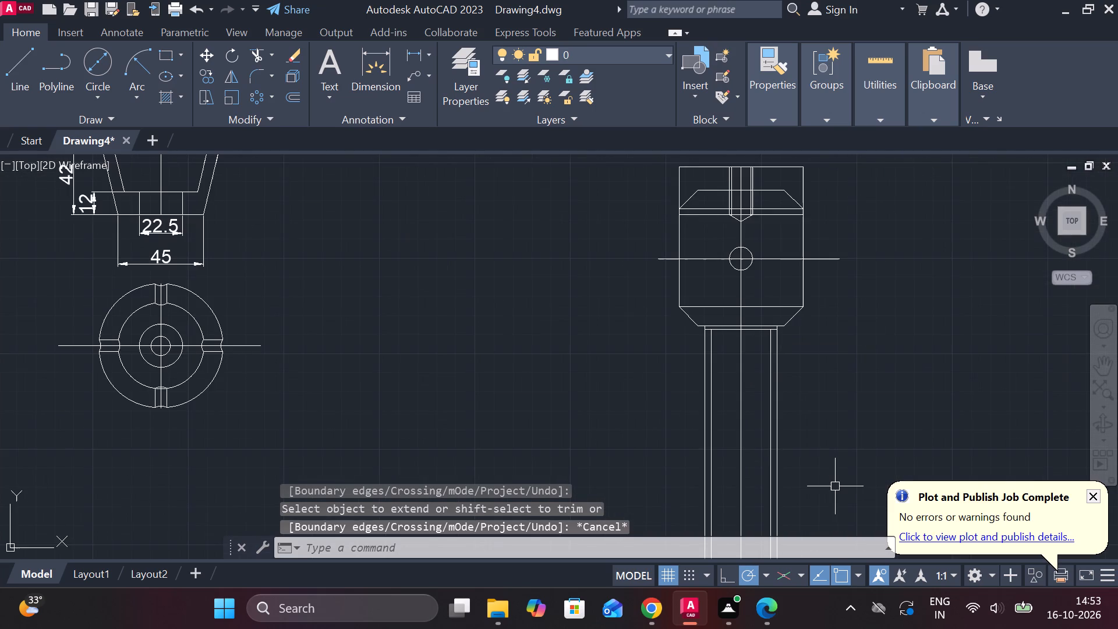
pyautogui.scroll(-1, 835, 486)
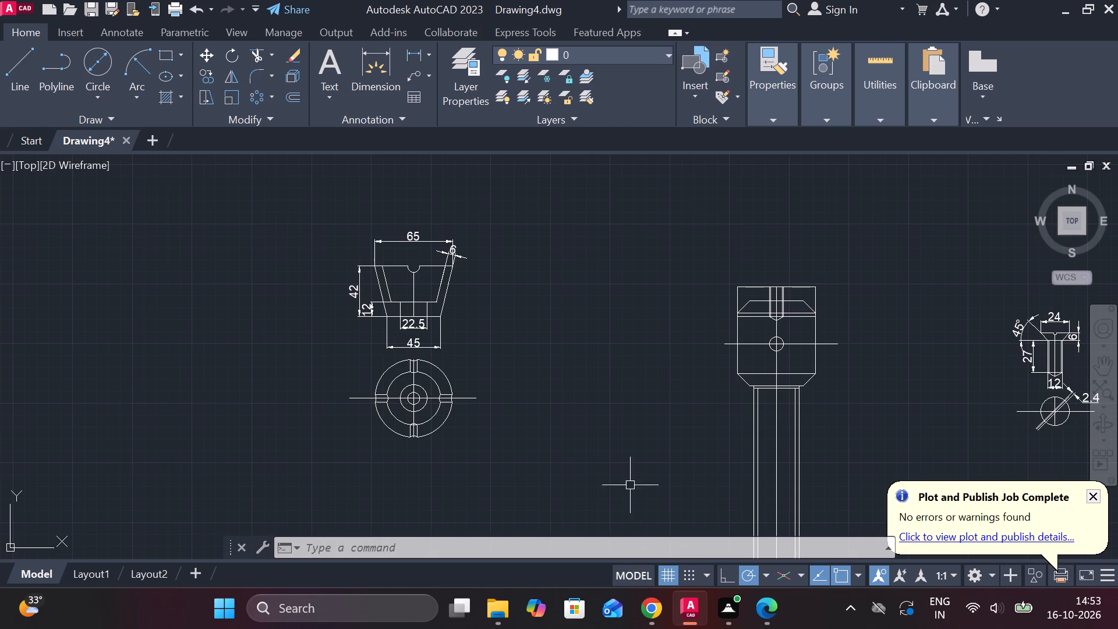
pyautogui.click(259, 60)
pyautogui.click(757, 289)
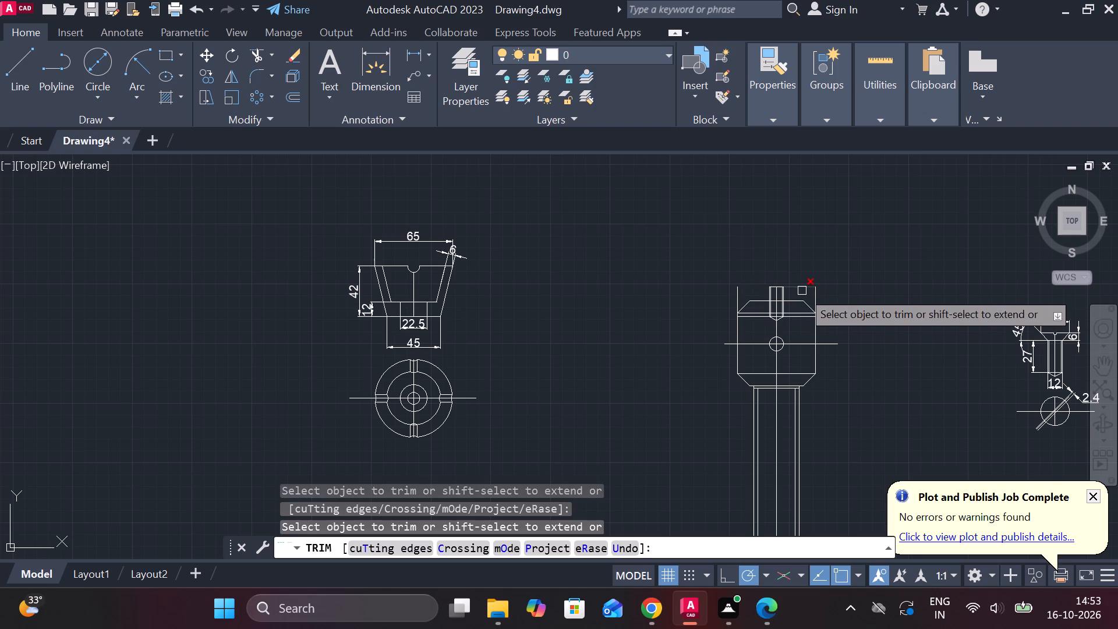
pyautogui.click(802, 291)
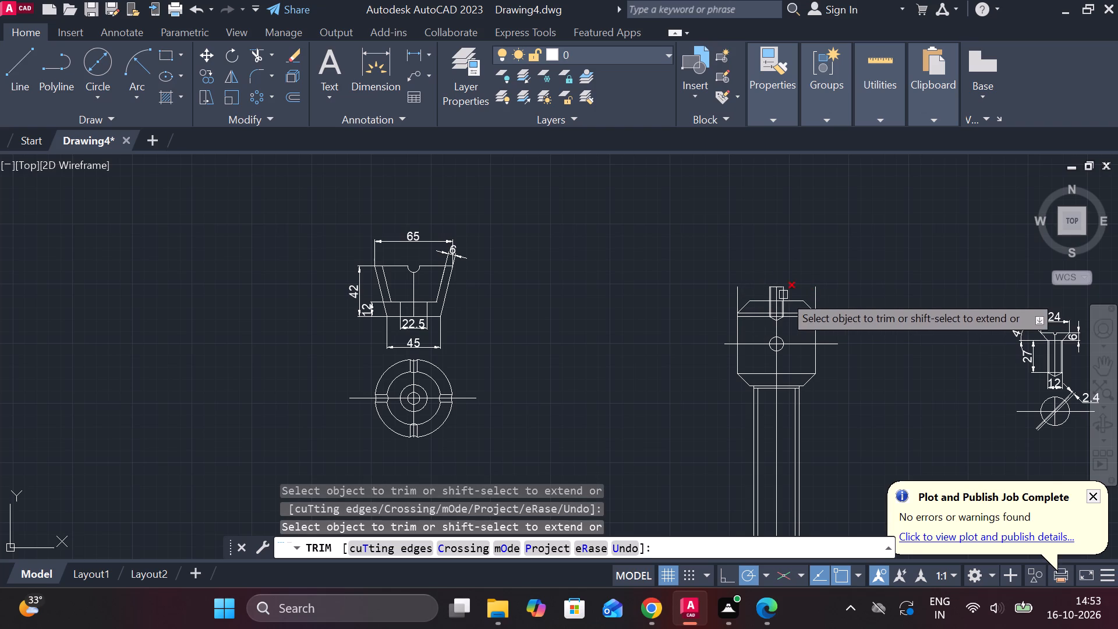
pyautogui.scroll(3, 795, 282)
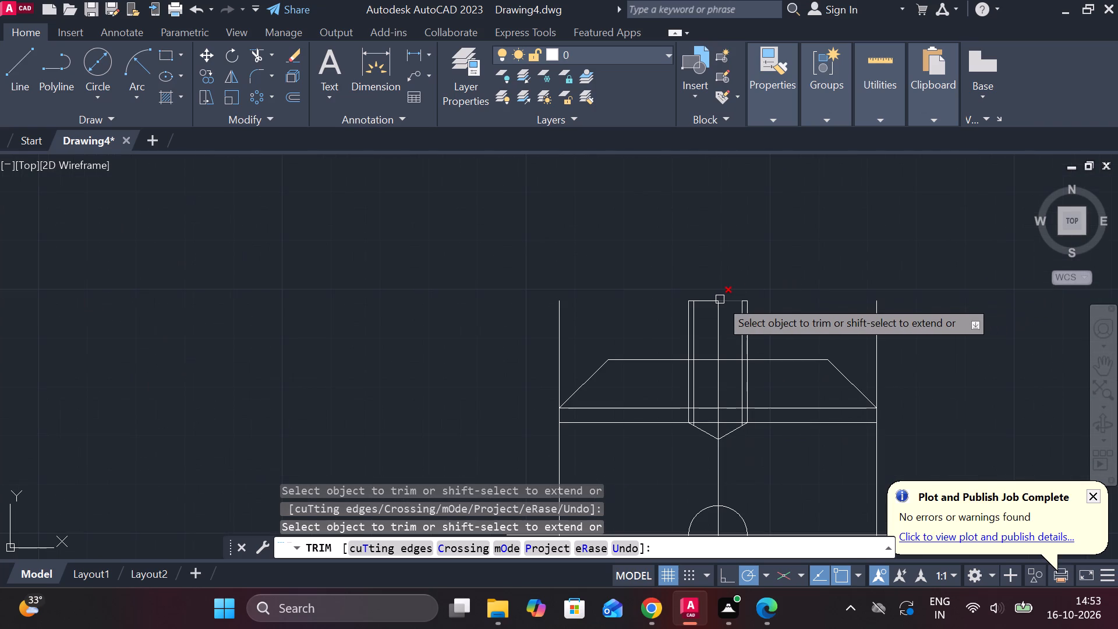
pyautogui.scroll(3, 707, 303)
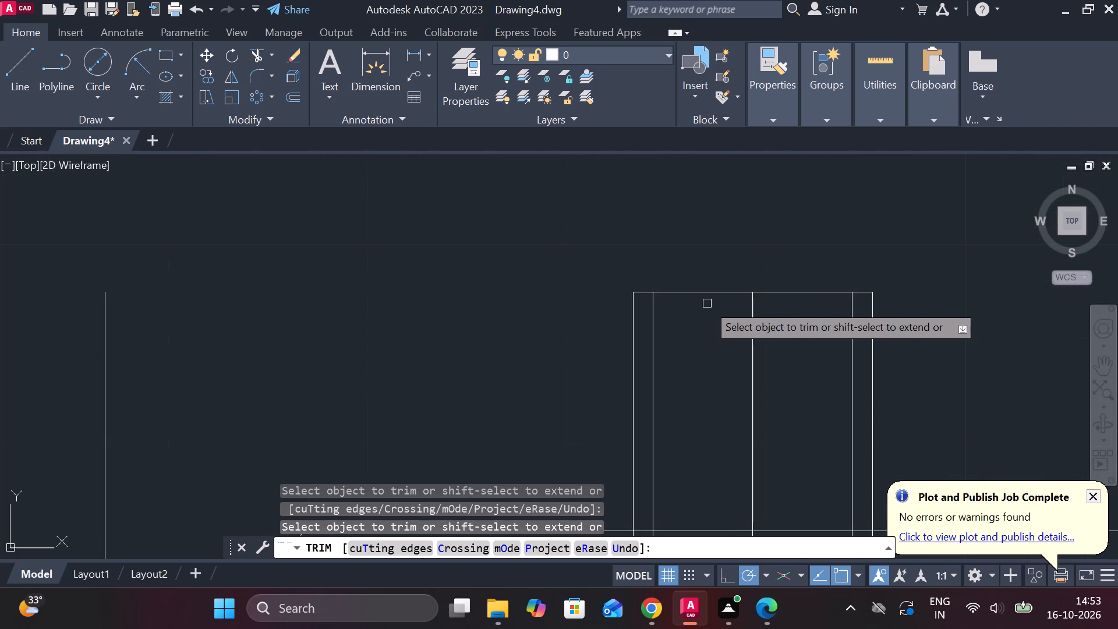
pyautogui.click(644, 293)
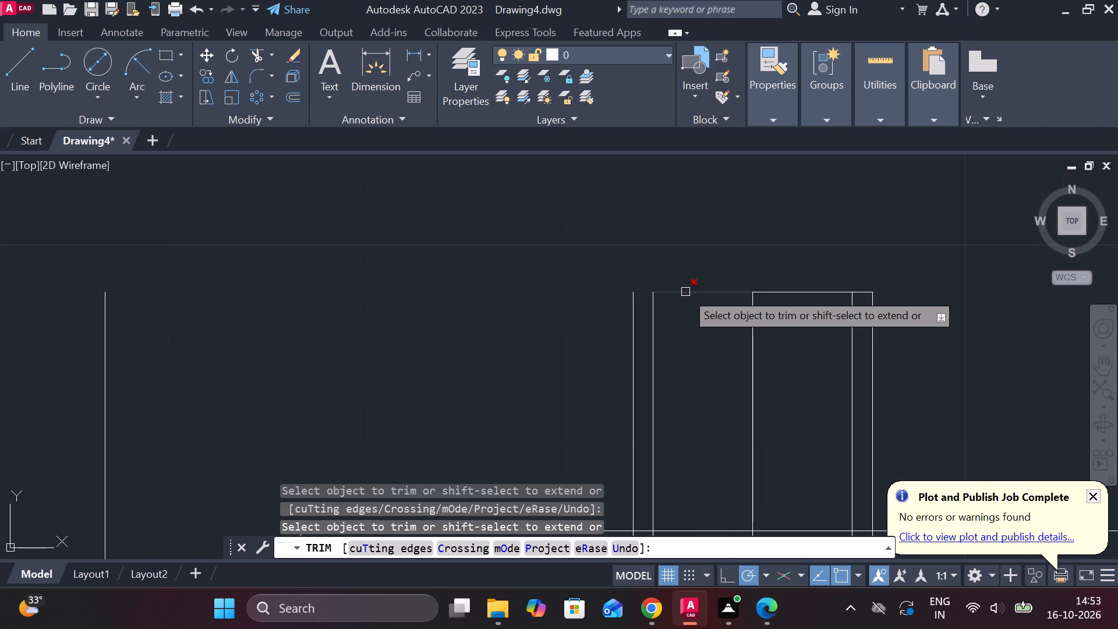
pyautogui.click(685, 292)
pyautogui.click(795, 295)
pyautogui.click(866, 288)
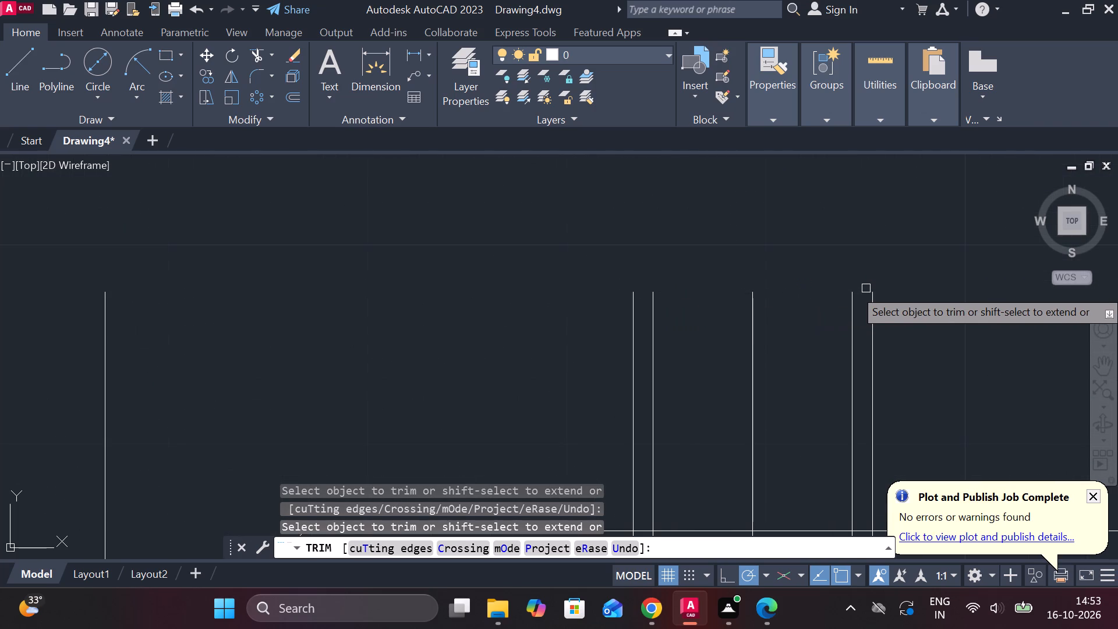
# Trim the two inner slot lines above the horizontal line joining the tops of the upper chamfers.
pyautogui.scroll(-2, 865, 278)
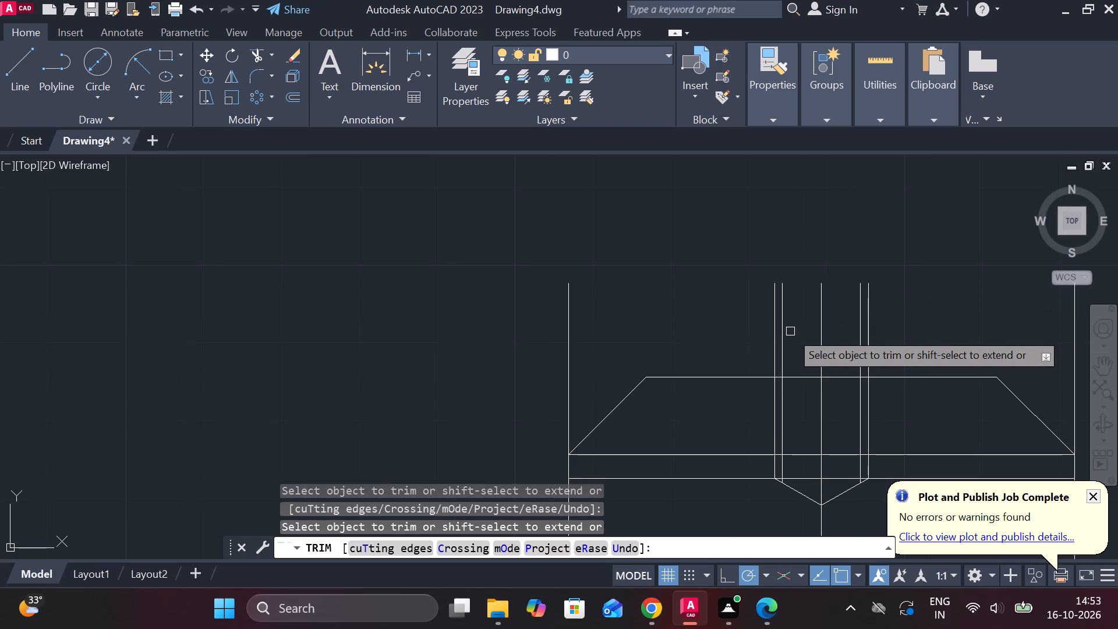
pyautogui.click(782, 338)
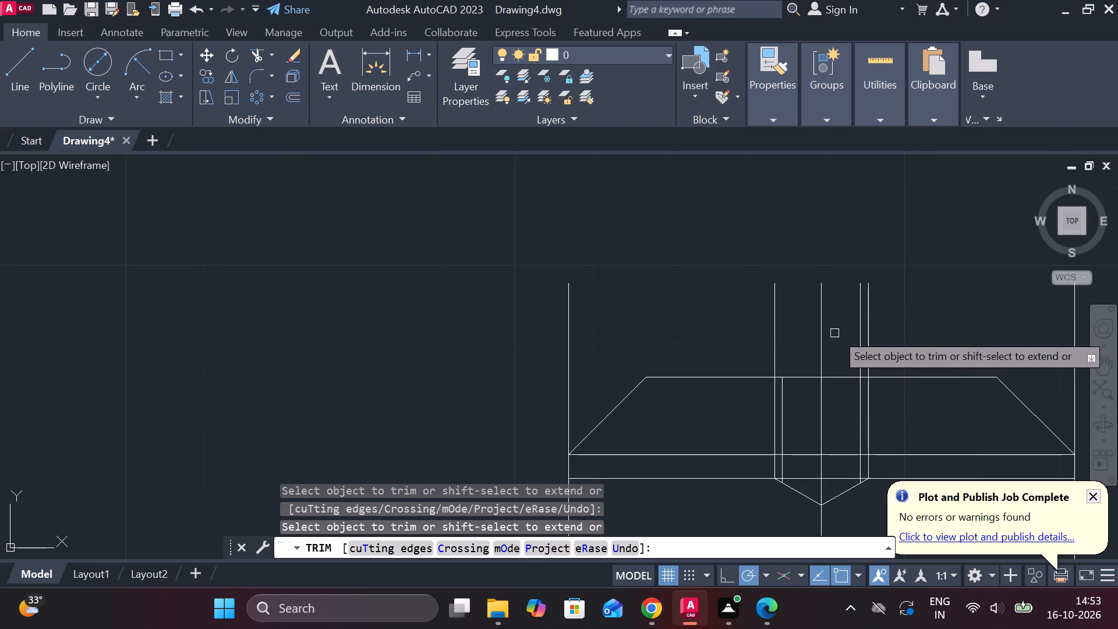
pyautogui.click(855, 334)
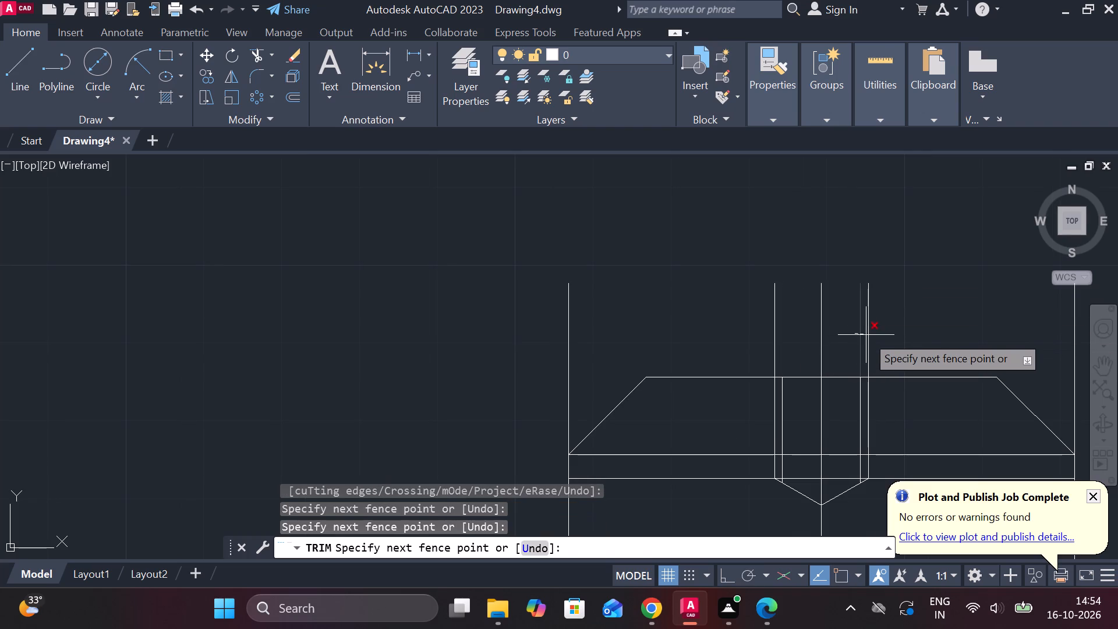
pyautogui.click(859, 335)
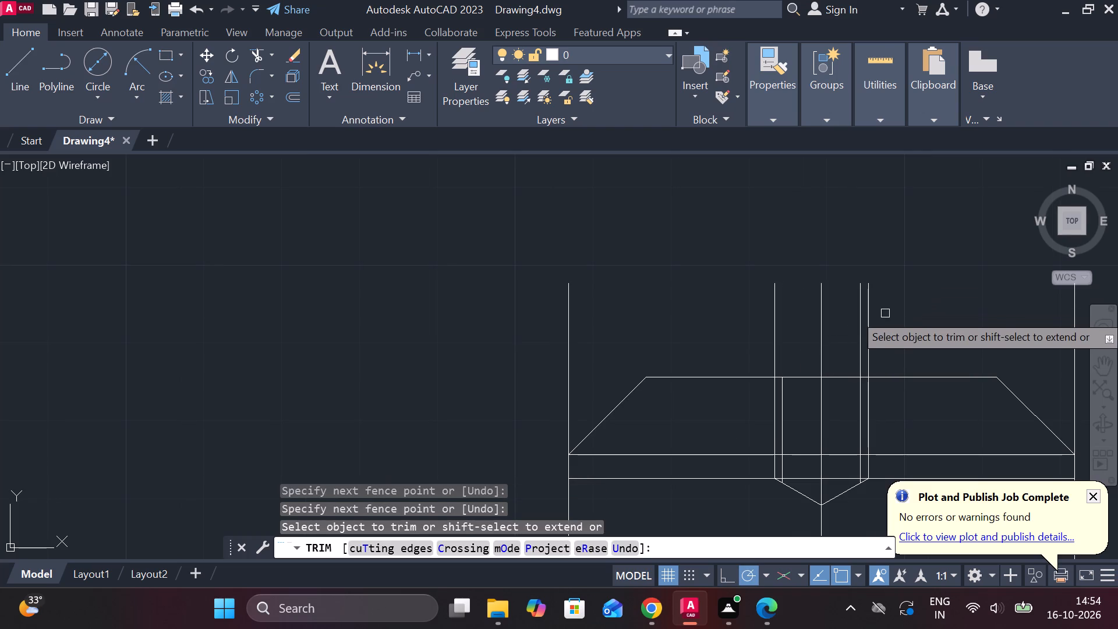
pyautogui.click(859, 327)
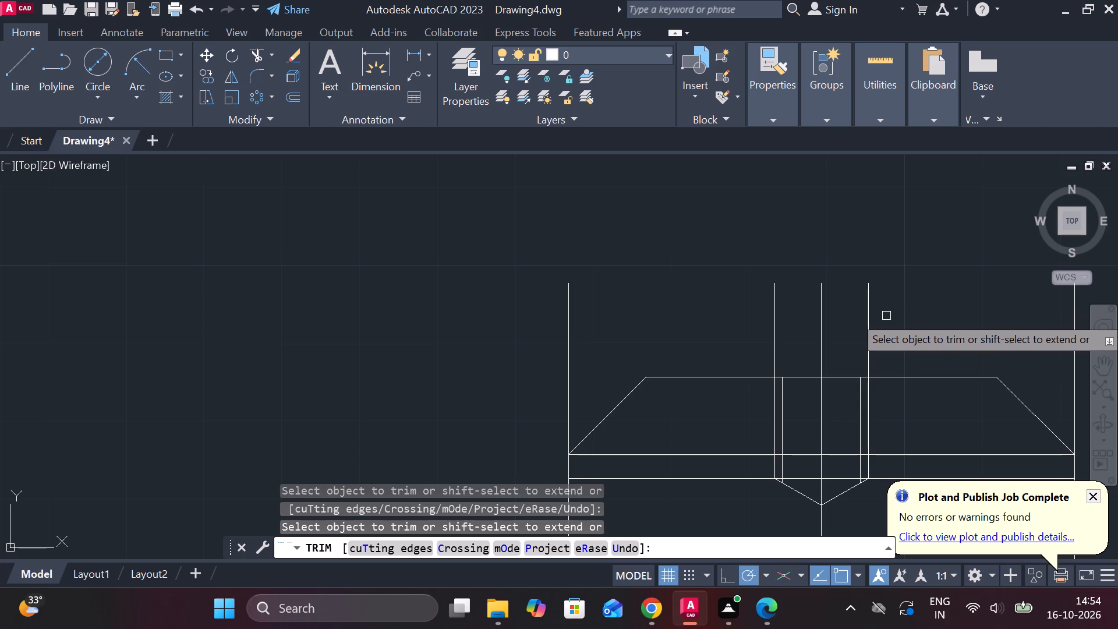
# Add a horizontal linear dimension between the upper ends of the two outer slot lines, placed just above them.
pyautogui.click(419, 50)
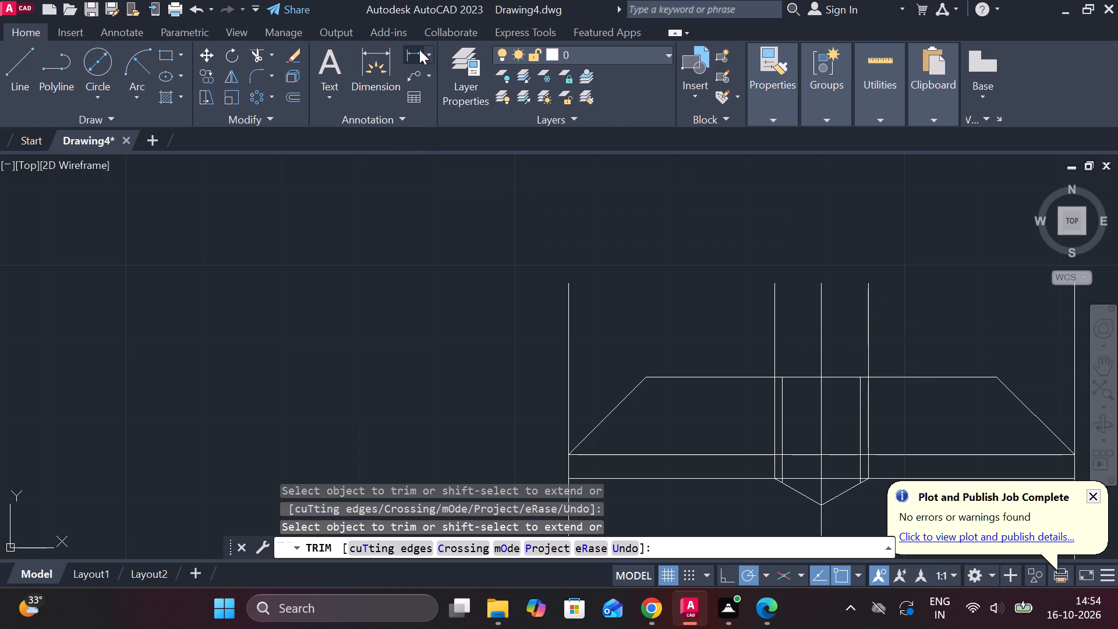
pyautogui.click(779, 282)
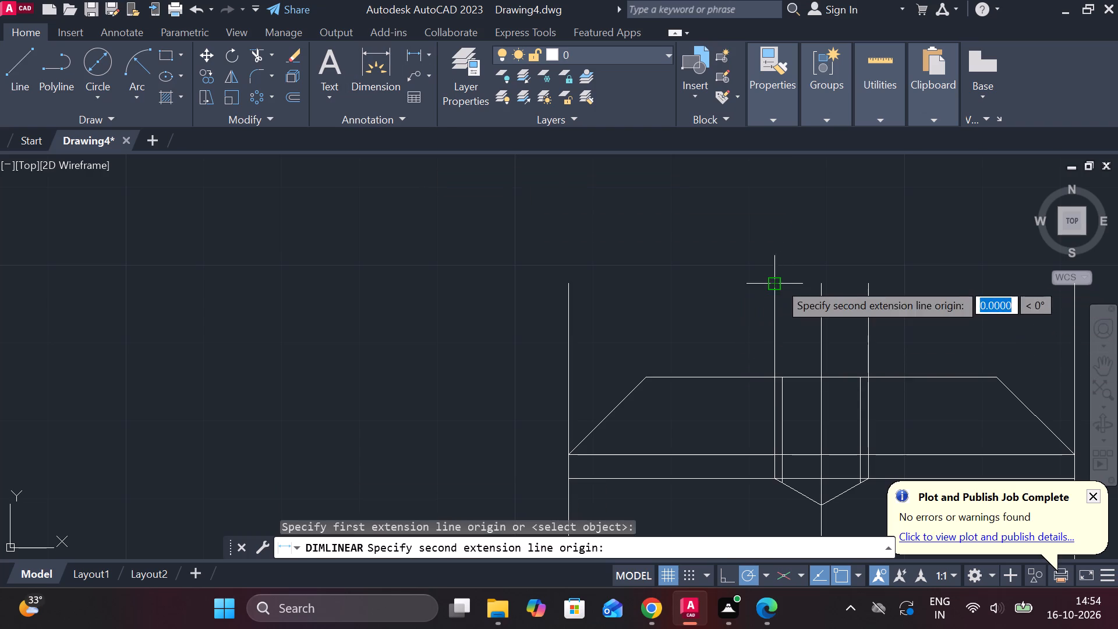
pyautogui.click(871, 283)
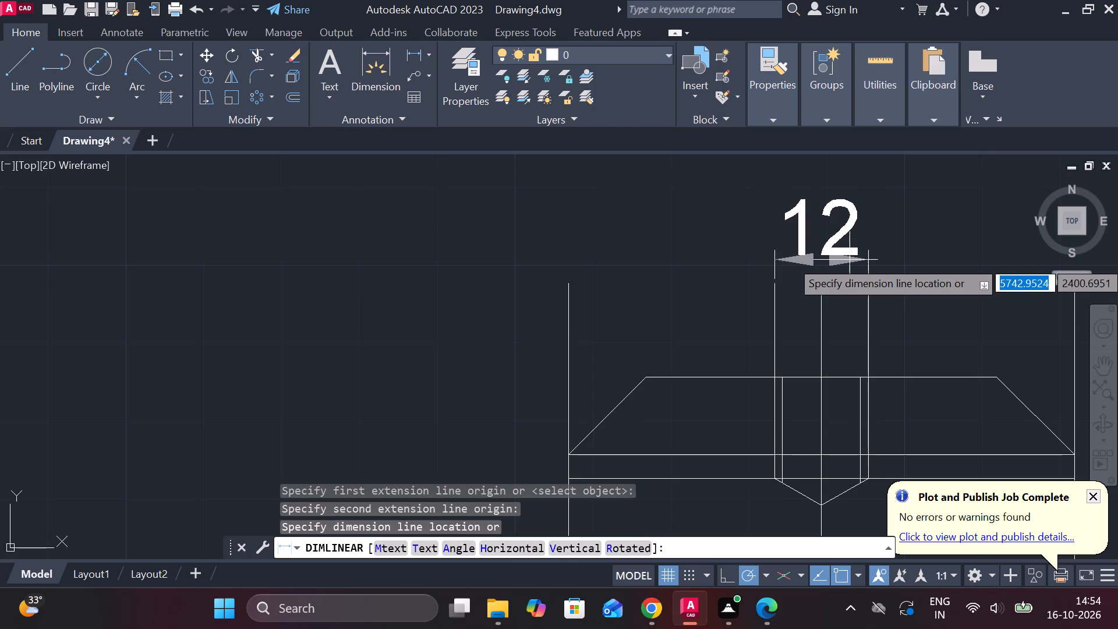
pyautogui.click(850, 268)
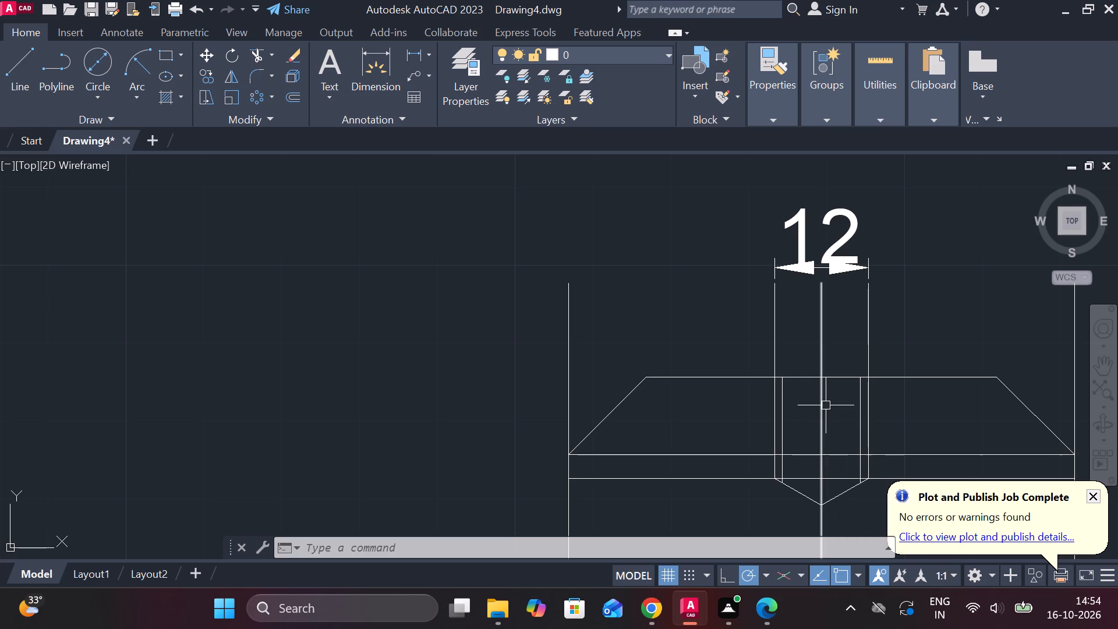
# Trim the centre line between the top line of the upper chamfers and the horizontal line at their base.
pyautogui.click(259, 57)
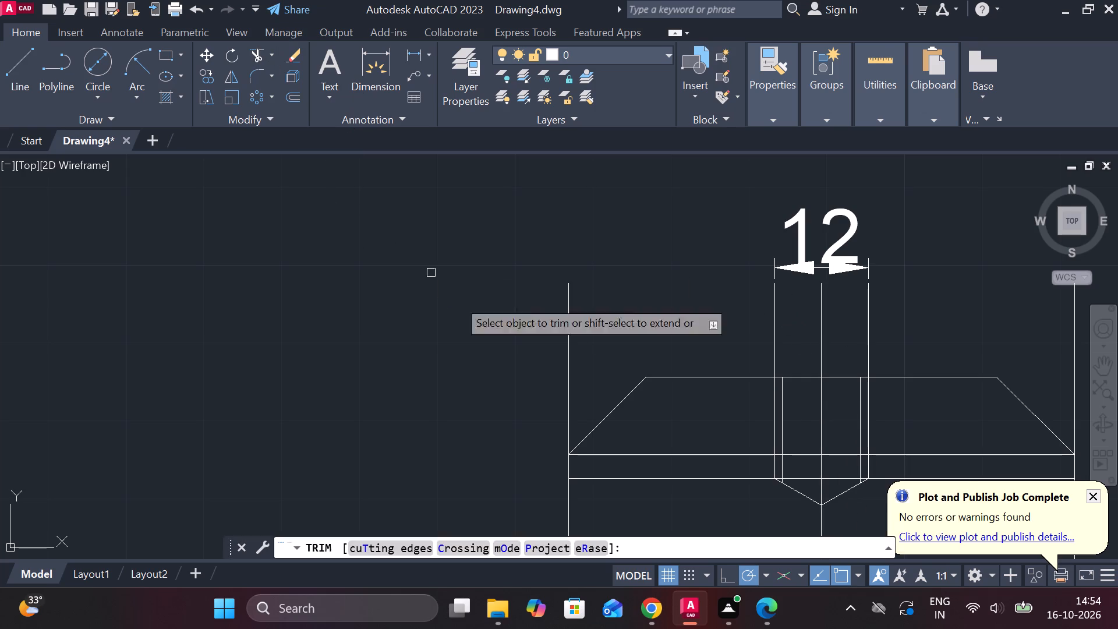
pyautogui.click(822, 419)
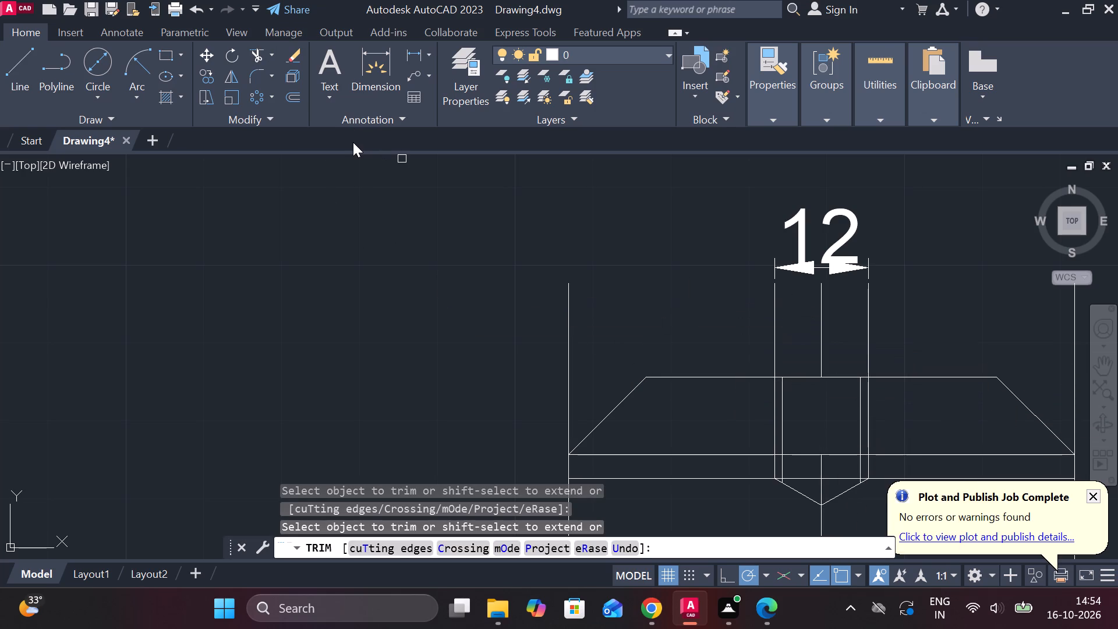
pyautogui.press('Escape')
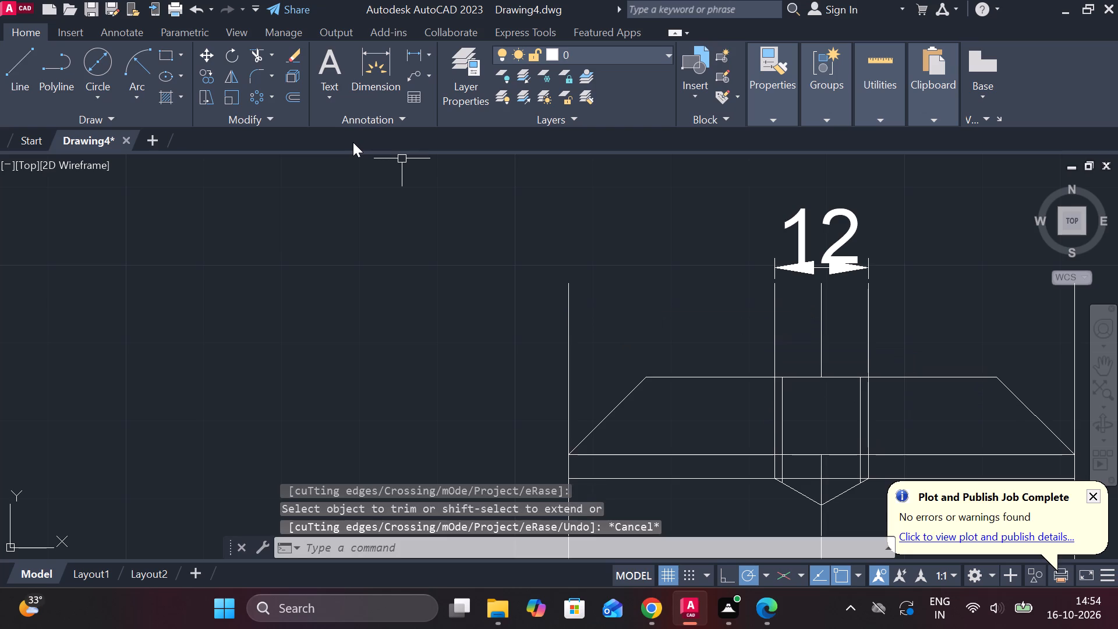
# Copy the separated upper piece of the centre line 11 units to each side.
pyautogui.click(820, 328)
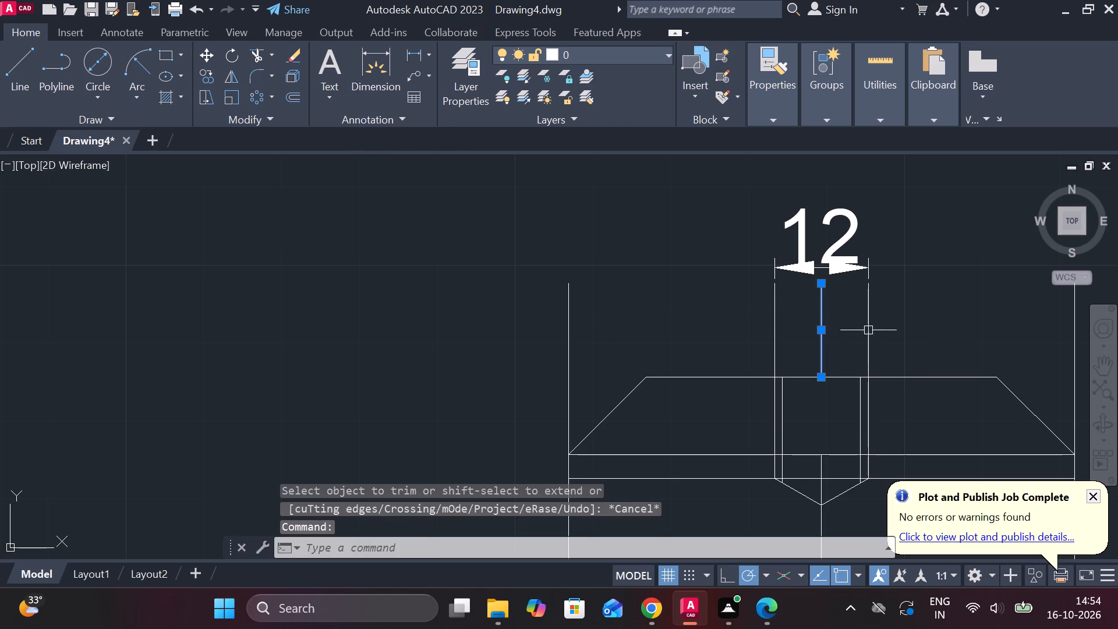
pyautogui.click(197, 76)
pyautogui.click(820, 334)
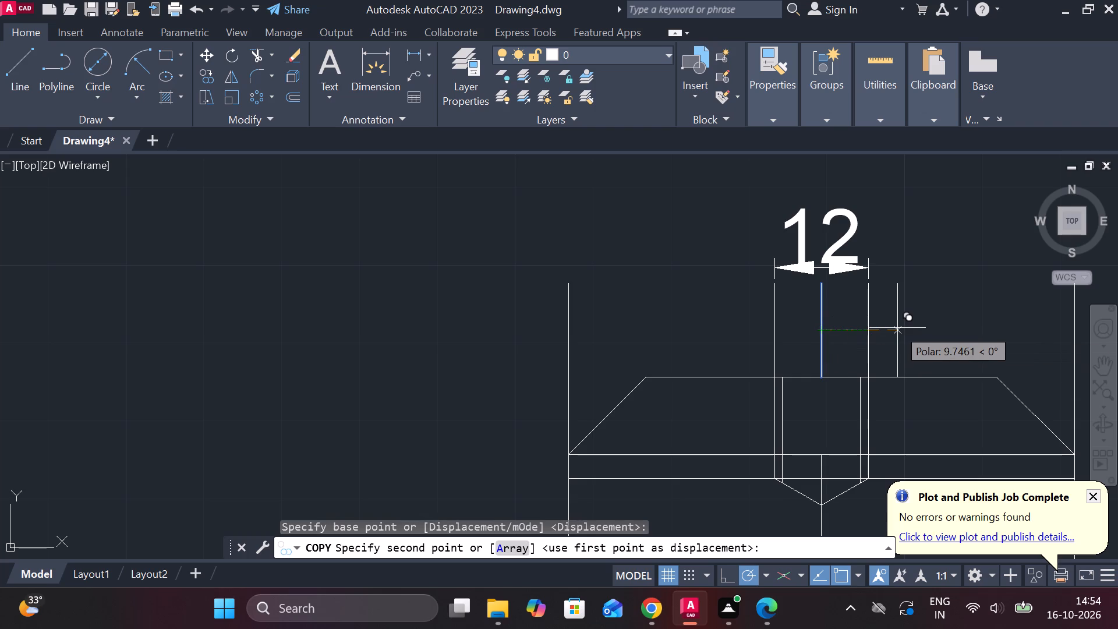
pyautogui.write('11')
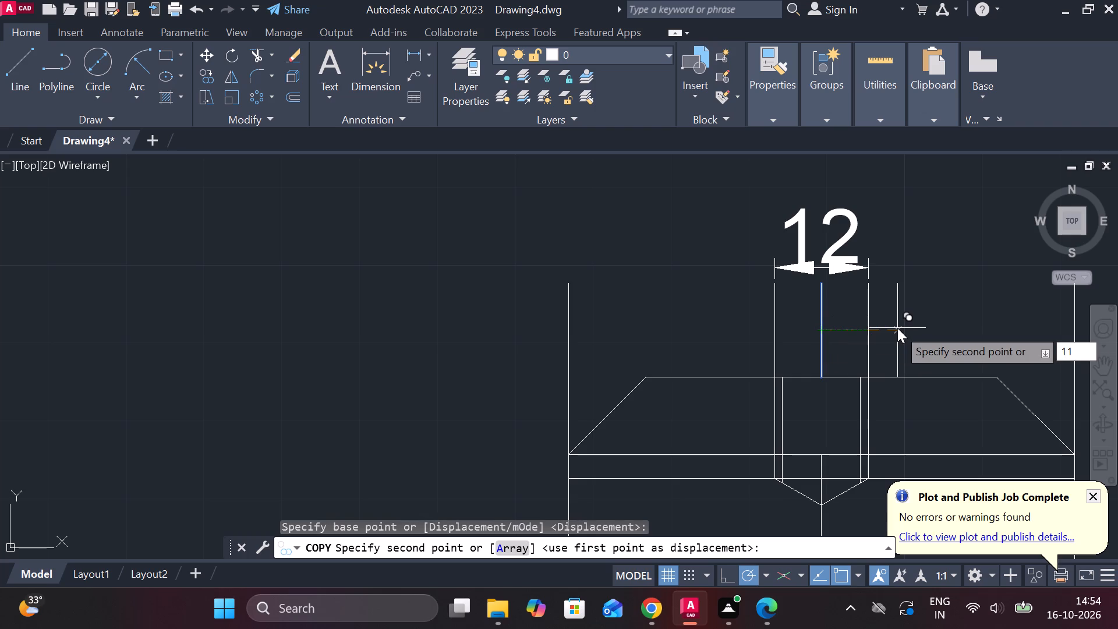
pyautogui.press('Return')
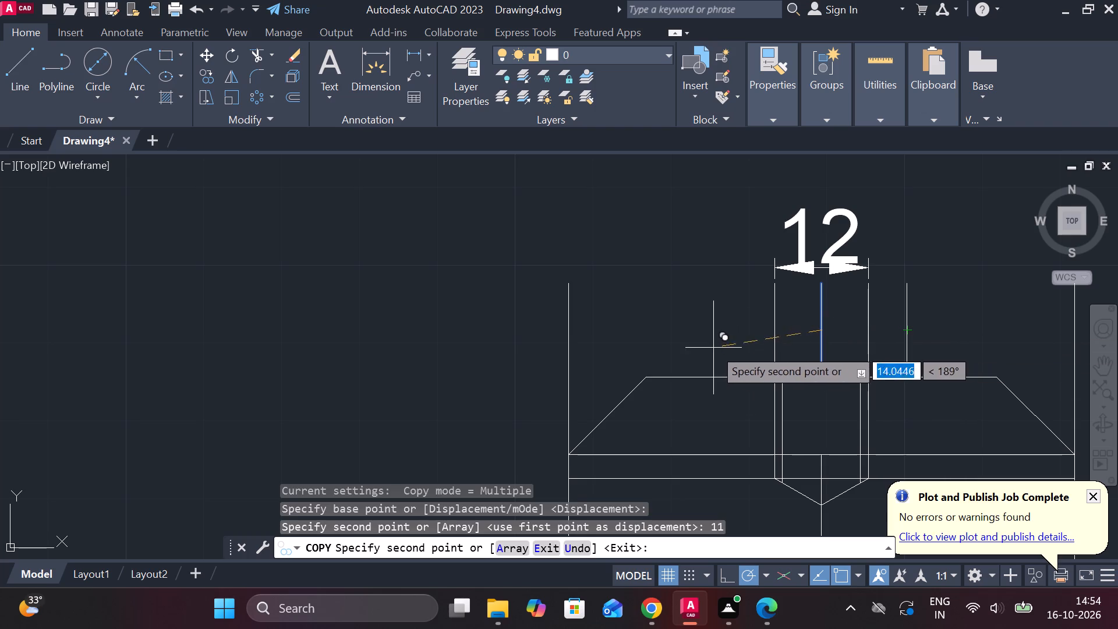
pyautogui.write('11')
pyautogui.press('Return')
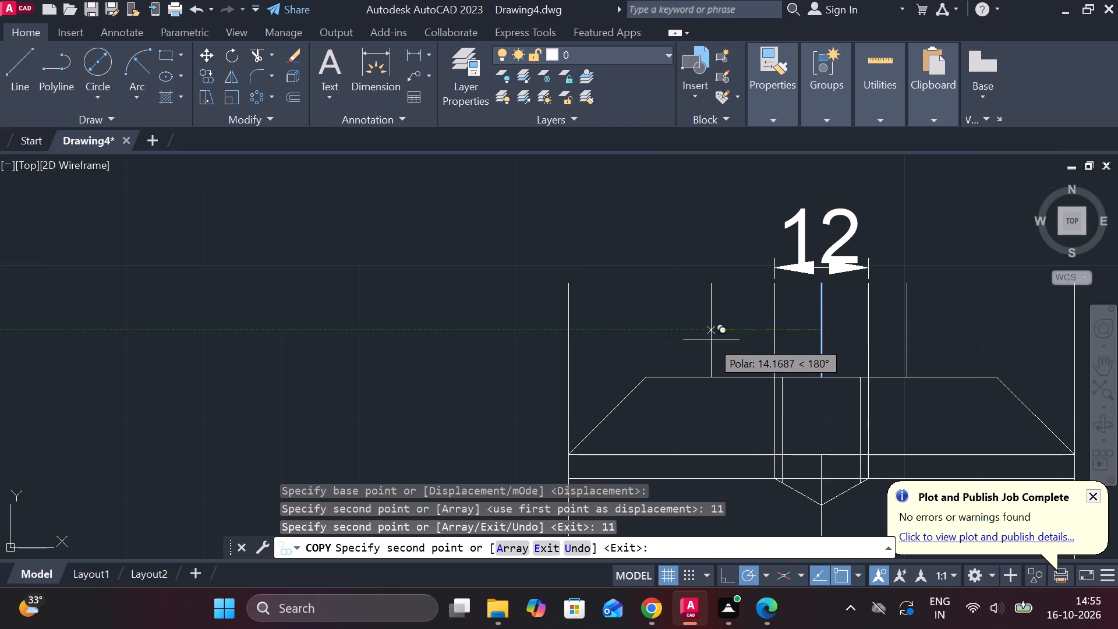
pyautogui.write('11')
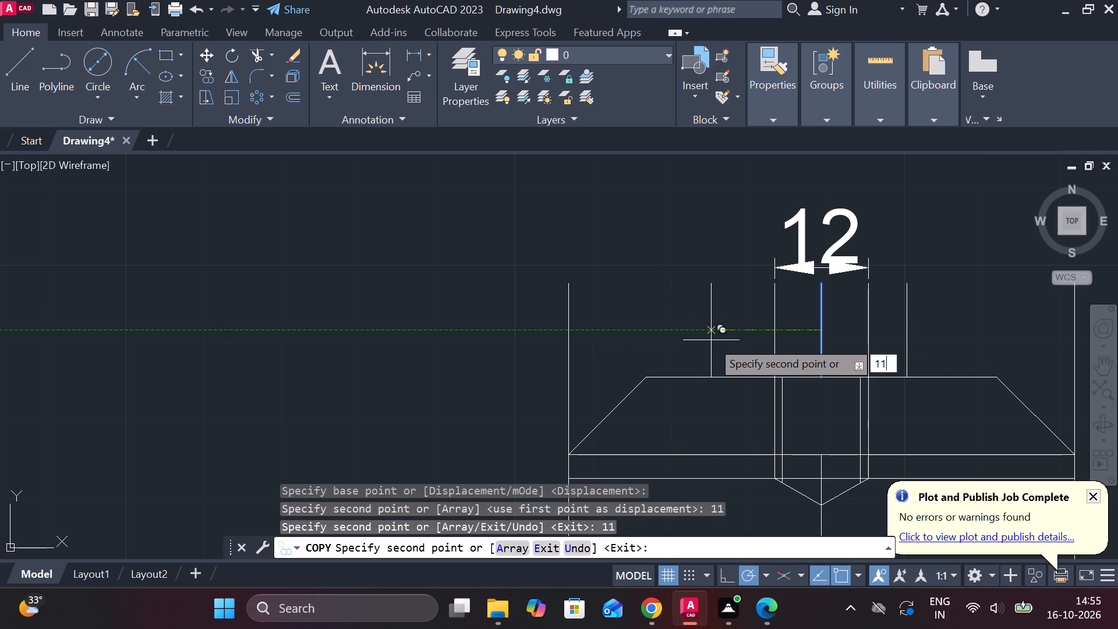
pyautogui.press('Return')
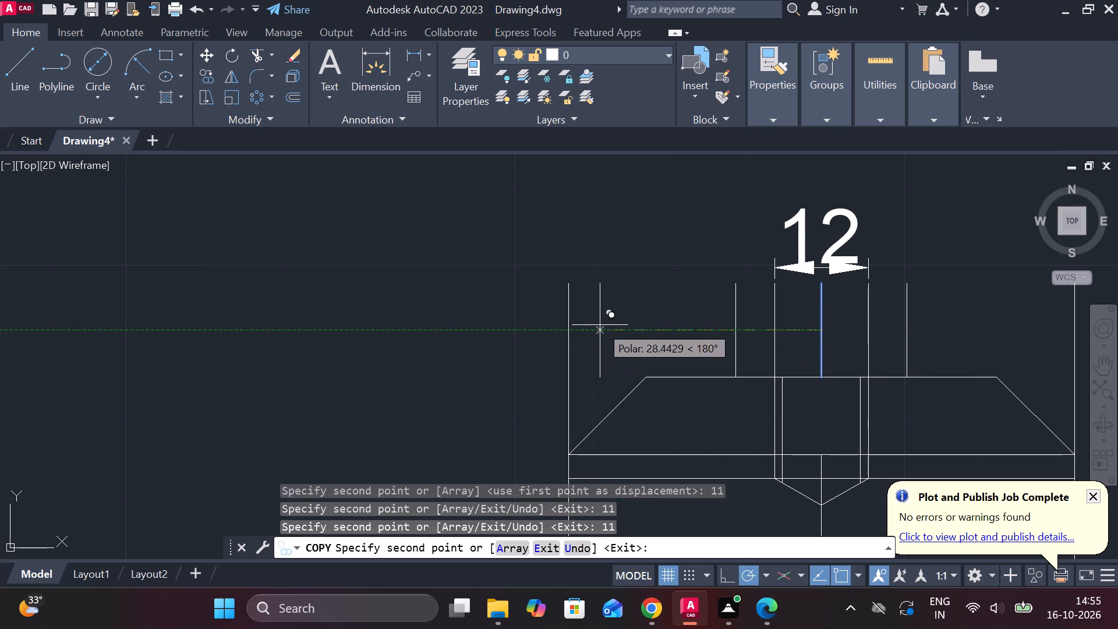
pyautogui.press('Escape')
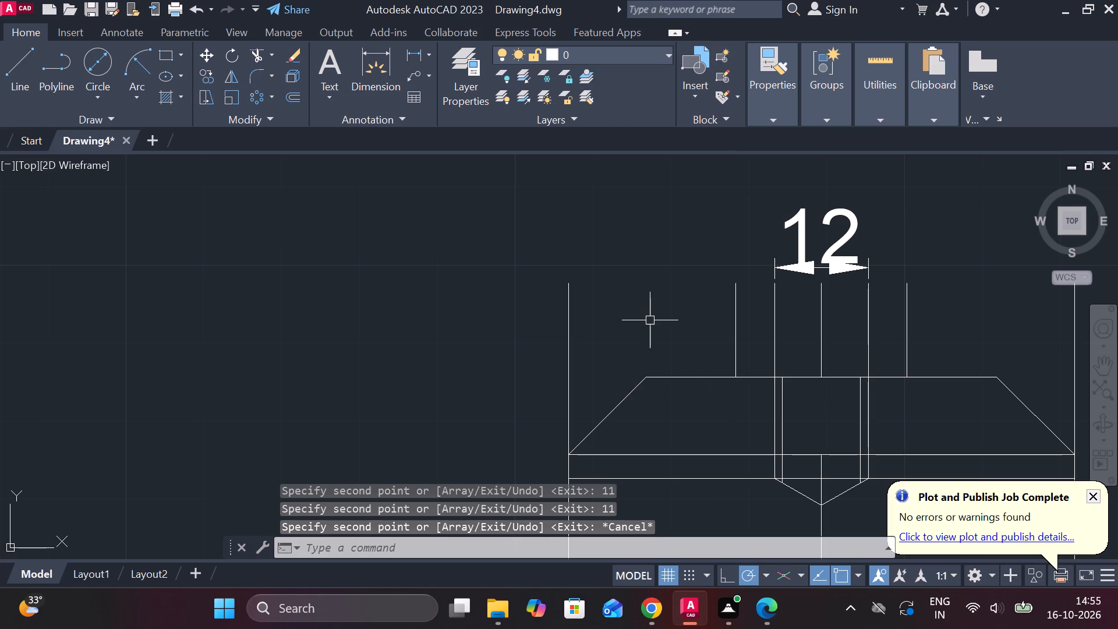
# Extend the lower part of the centre line up to the top line of the upper chamfers.
pyautogui.write('EX')
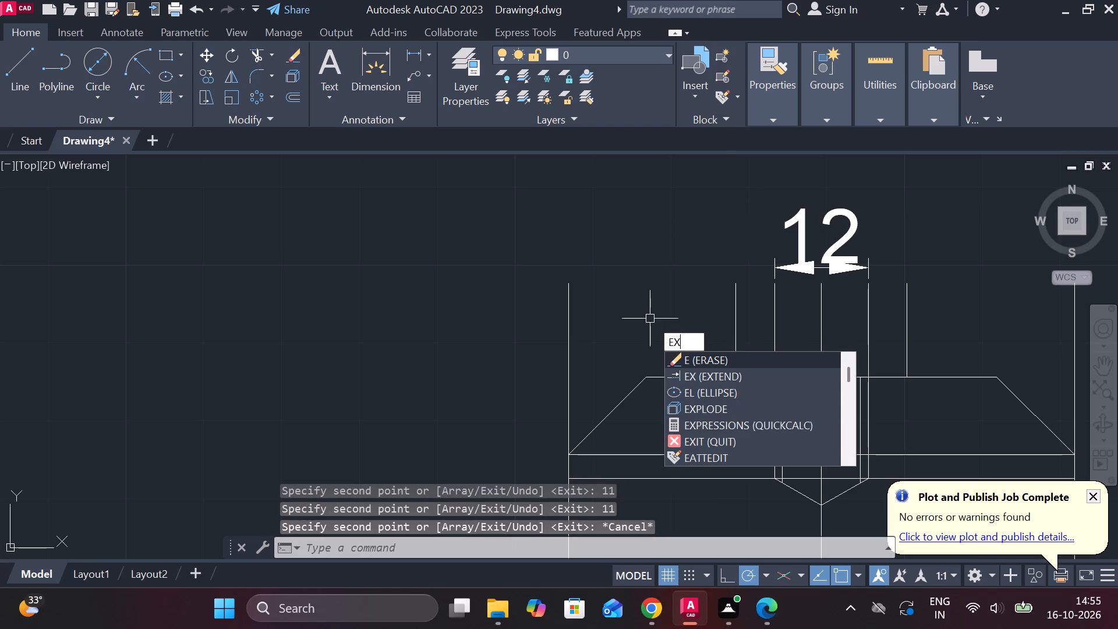
pyautogui.press('Return')
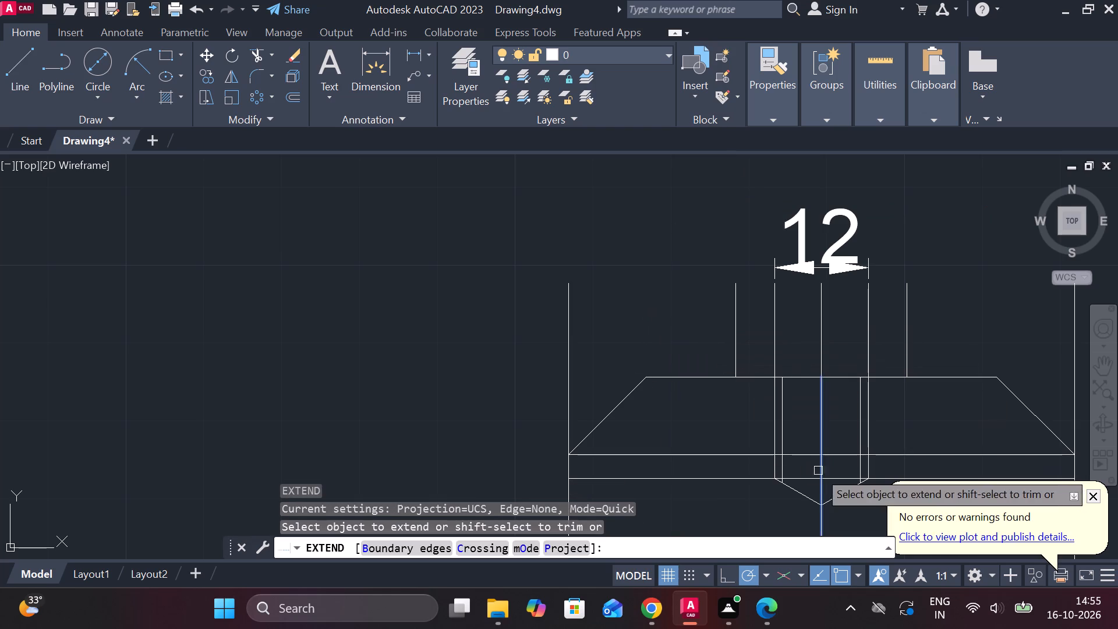
pyautogui.click(821, 463)
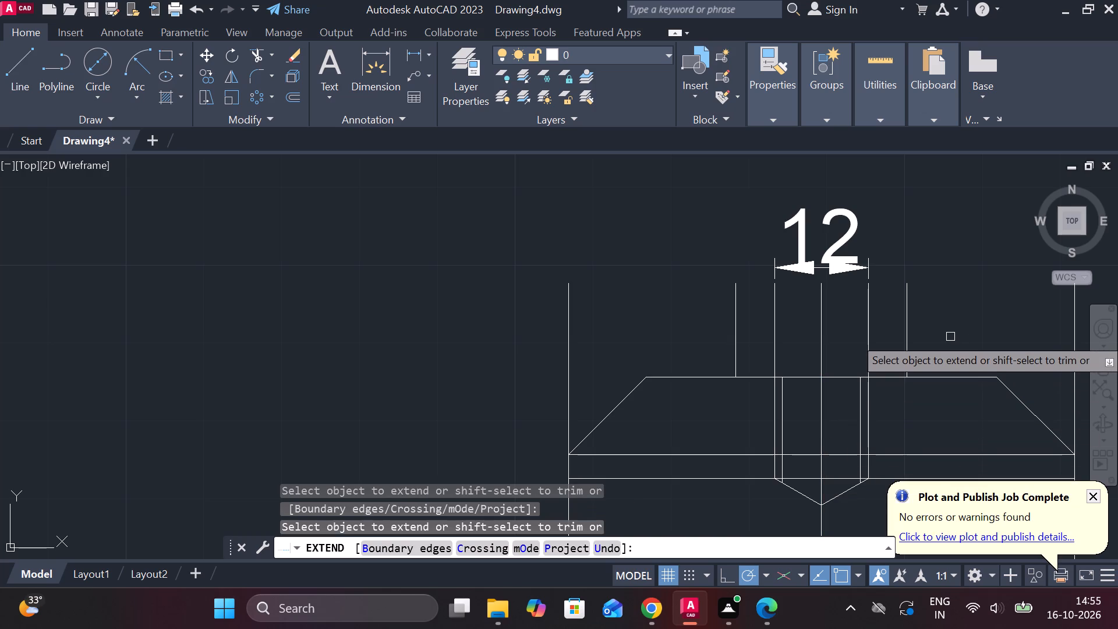
pyautogui.press('Escape')
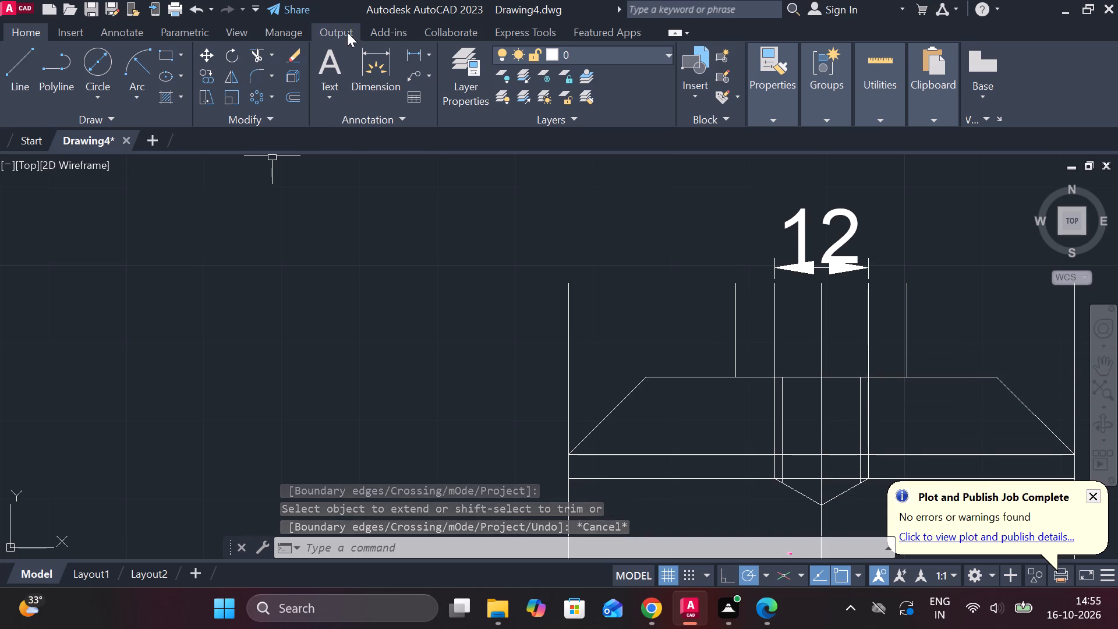
# Add a horizontal linear dimension between the upper ends of the two lines 11 units either side of centre, raised clear of the 12 dimension.
pyautogui.moveTo(402, 56); pyautogui.dragTo(412, 57)
pyautogui.click(415, 55)
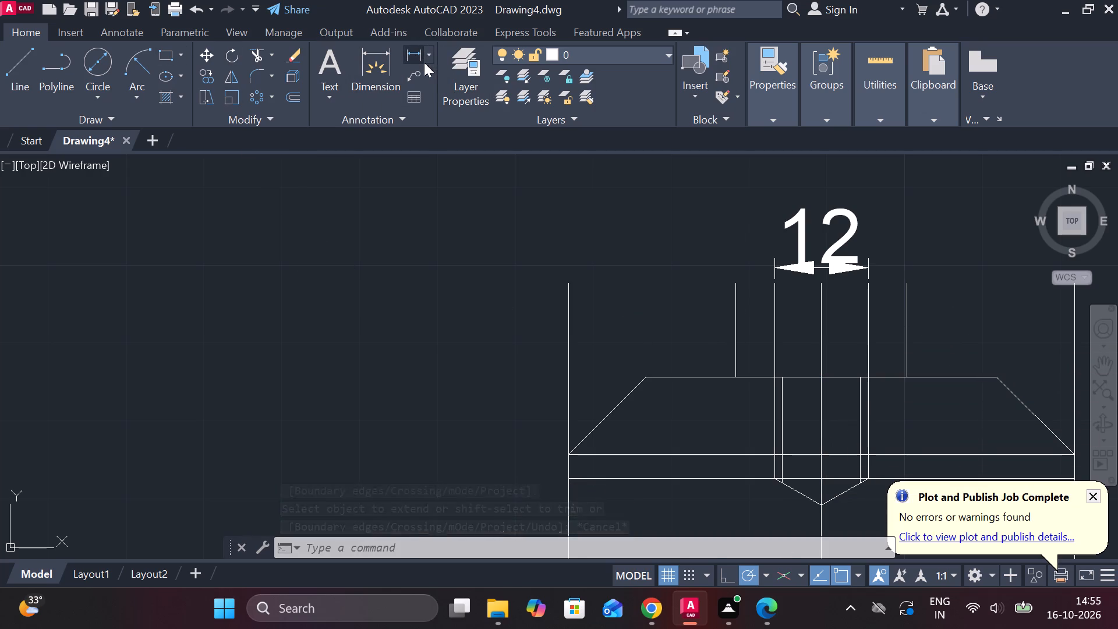
pyautogui.click(733, 284)
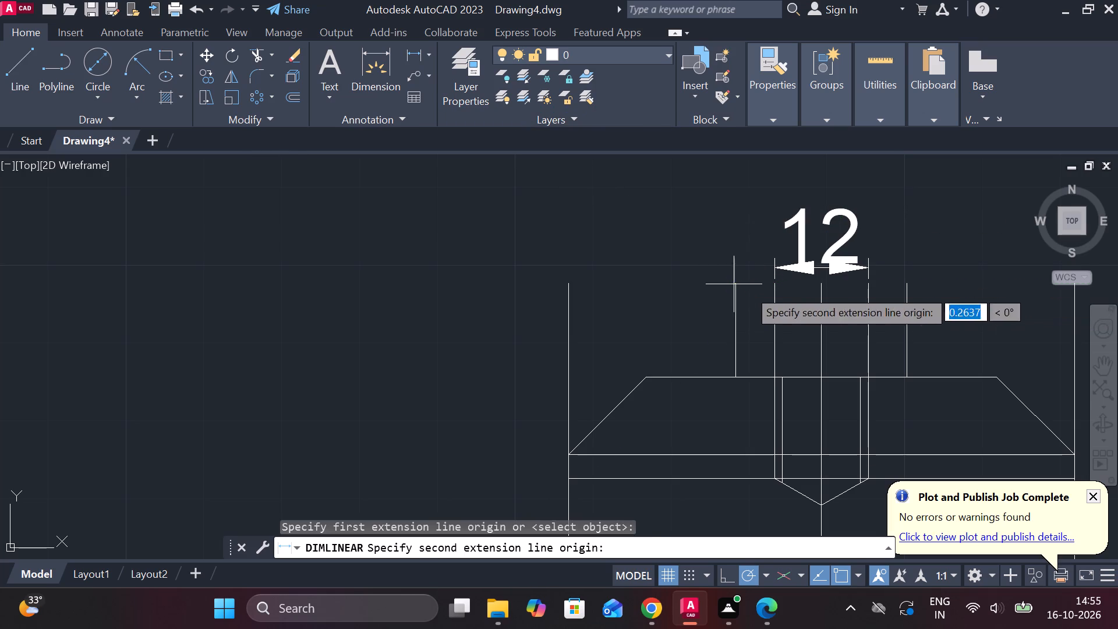
pyautogui.click(903, 284)
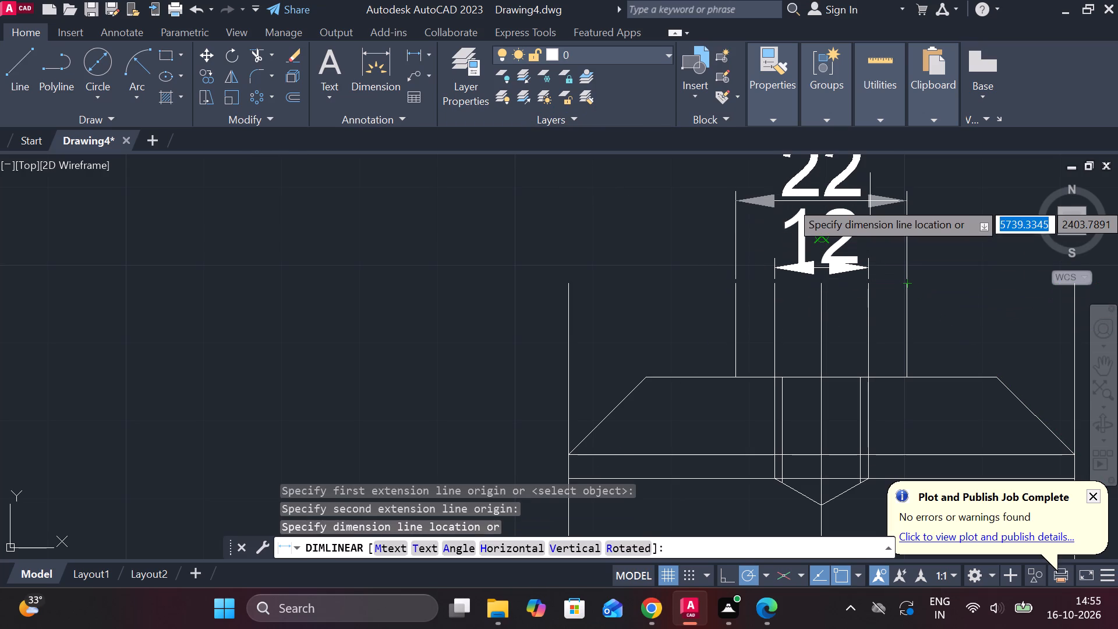
pyautogui.scroll(-3, 870, 201)
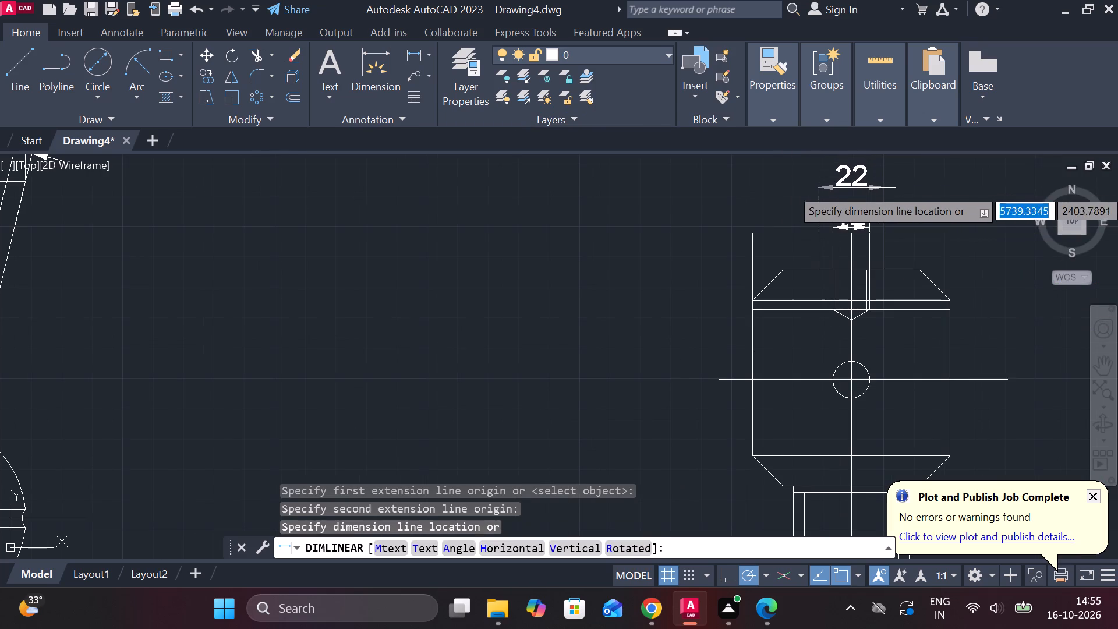
pyautogui.click(868, 195)
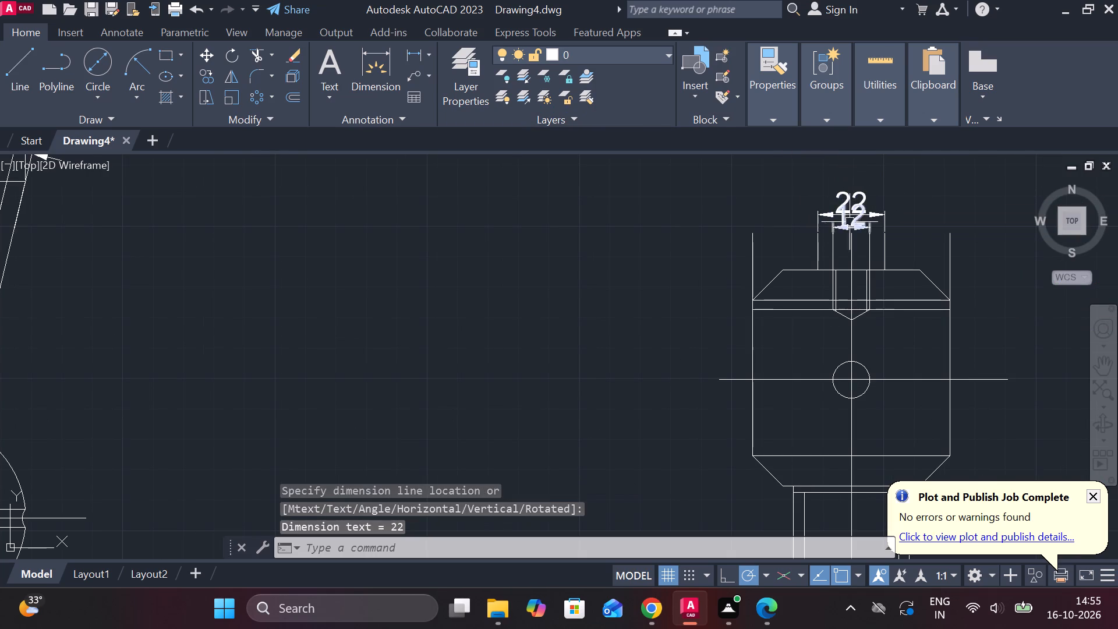
pyautogui.click(845, 199)
pyautogui.click(855, 203)
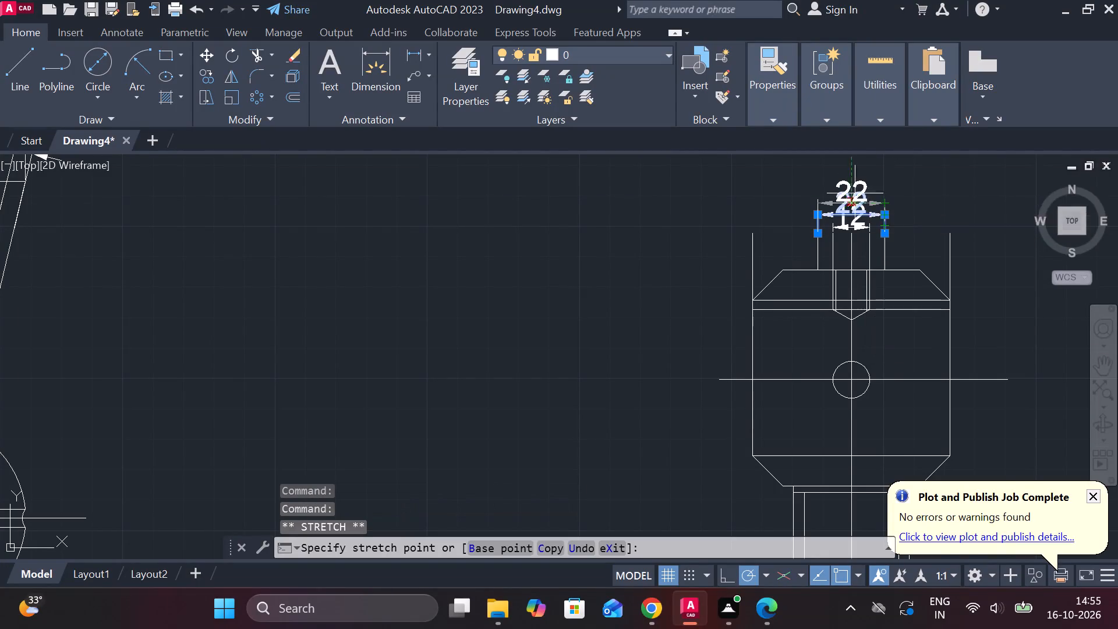
pyautogui.click(857, 179)
# Add a horizontal linear dimension between the upper ends of the block's two outer side lines, placed above the 22 dimension.
pyautogui.scroll(-1, 904, 194)
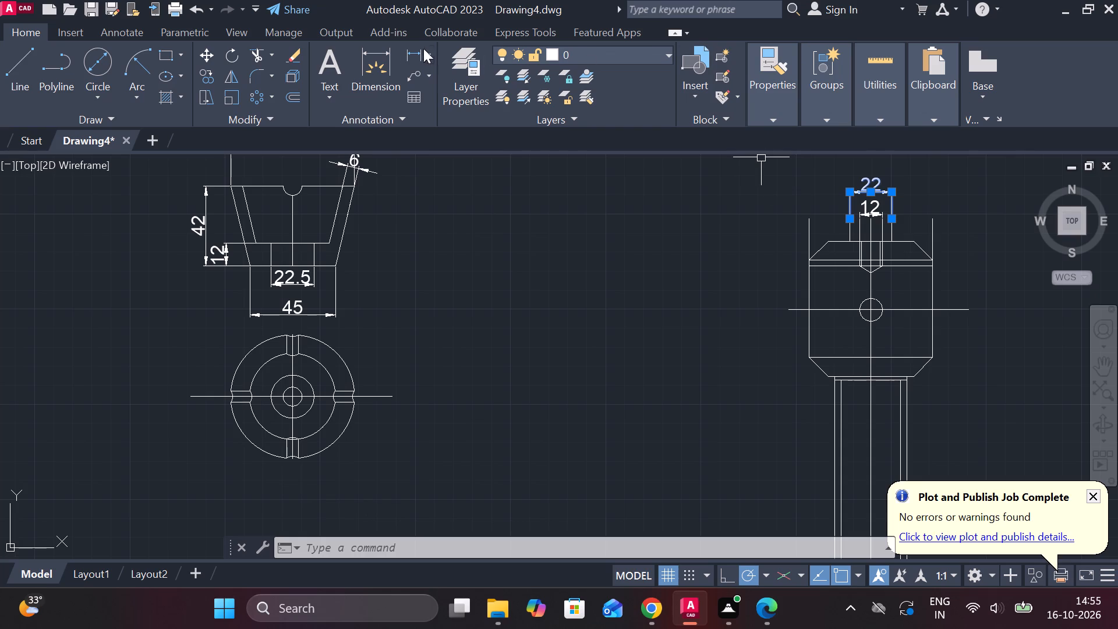
pyautogui.click(407, 57)
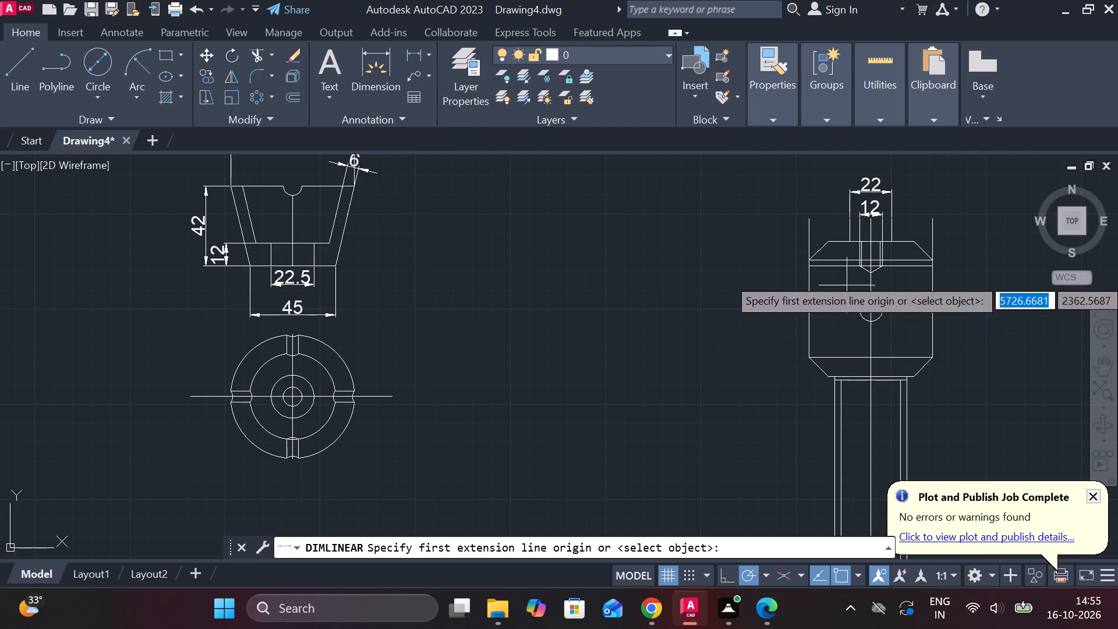
pyautogui.click(812, 225)
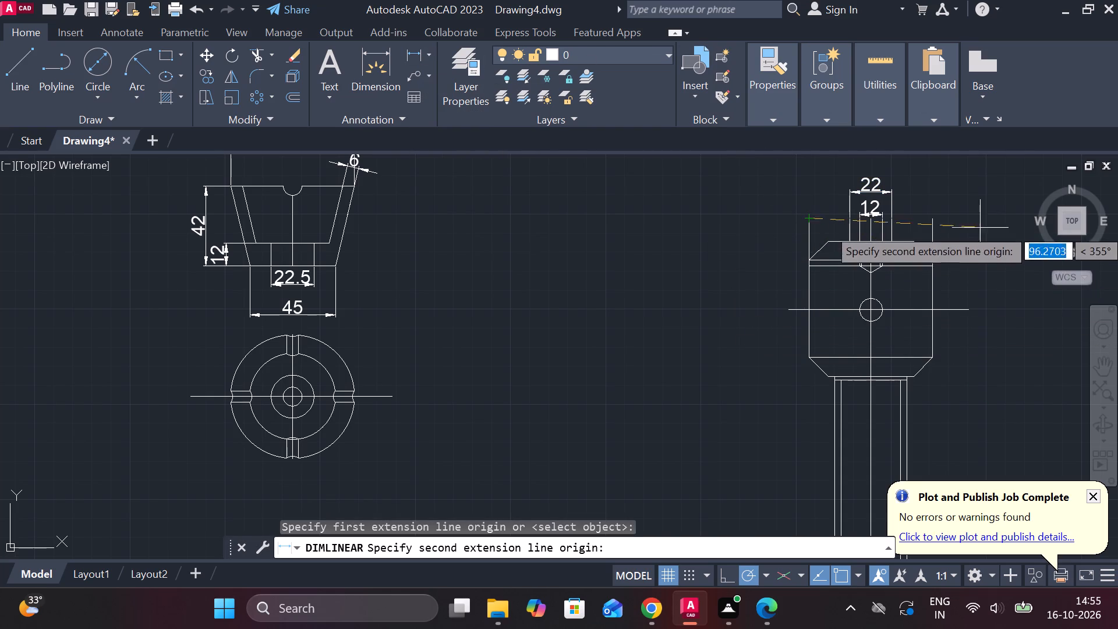
pyautogui.click(933, 219)
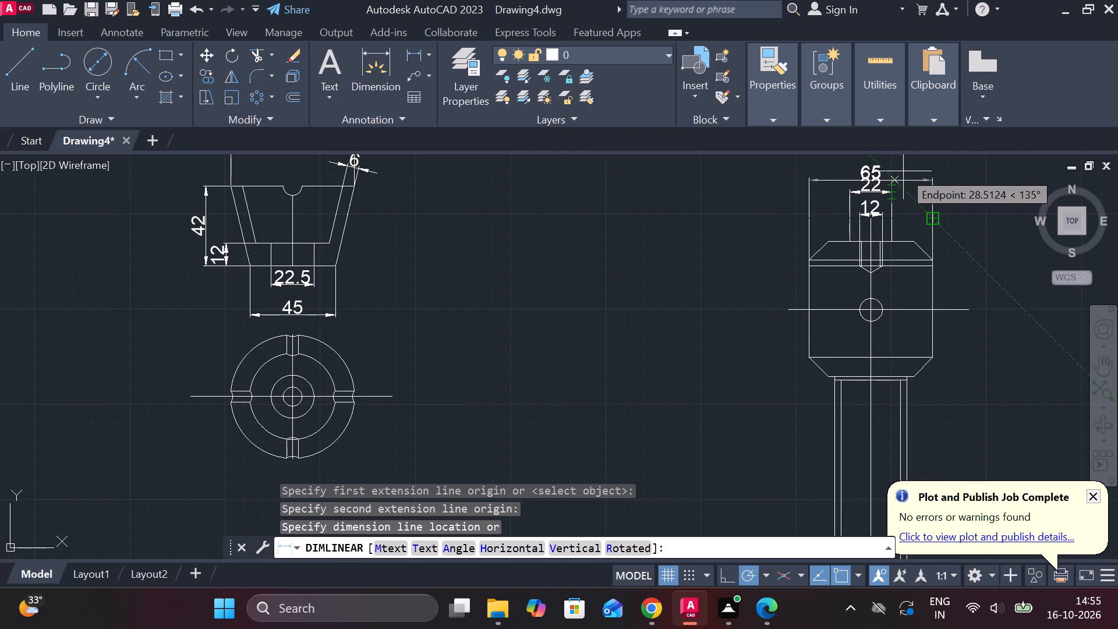
pyautogui.scroll(-1, 944, 213)
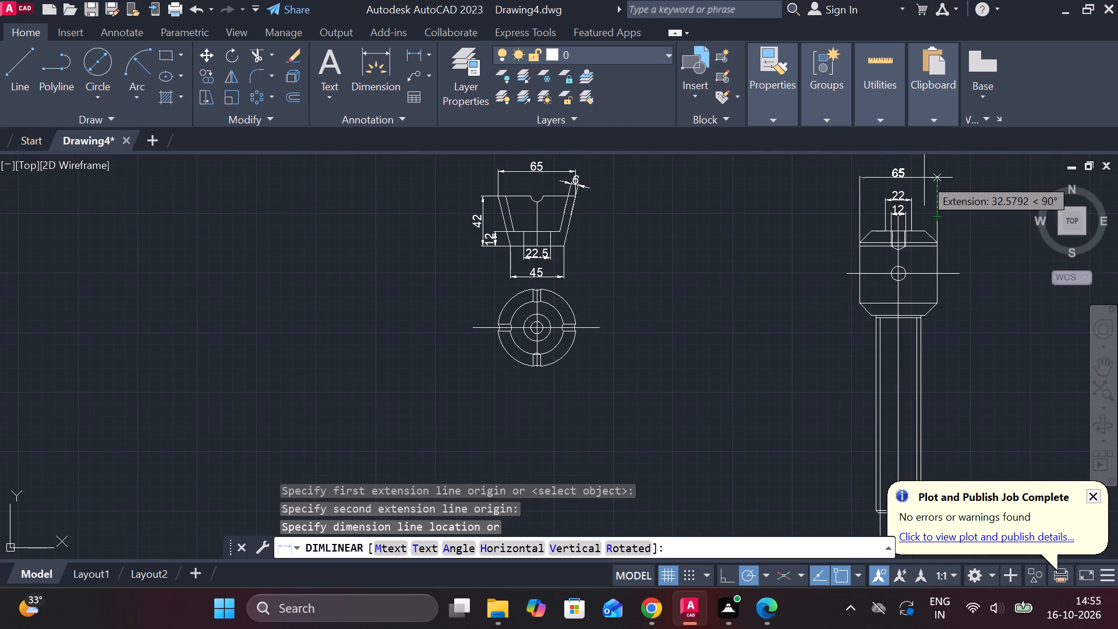
pyautogui.click(924, 182)
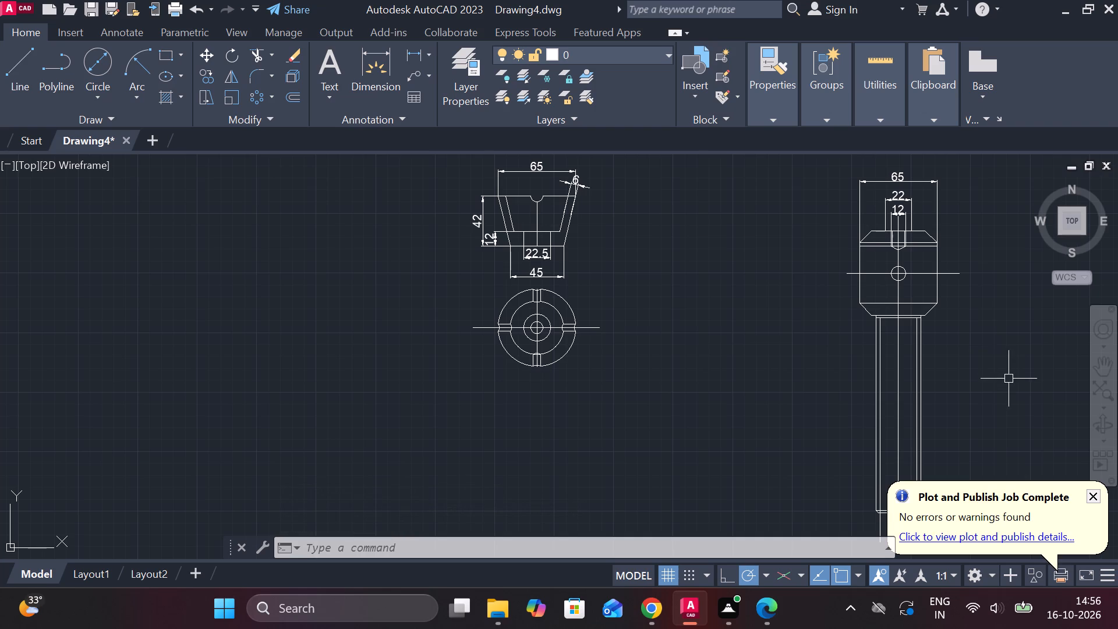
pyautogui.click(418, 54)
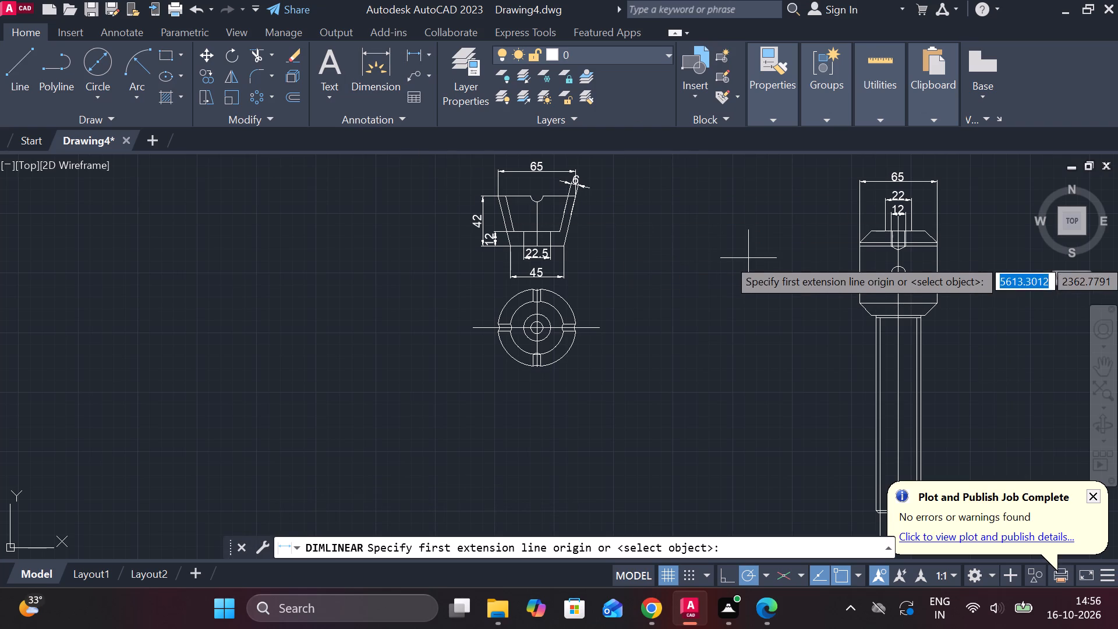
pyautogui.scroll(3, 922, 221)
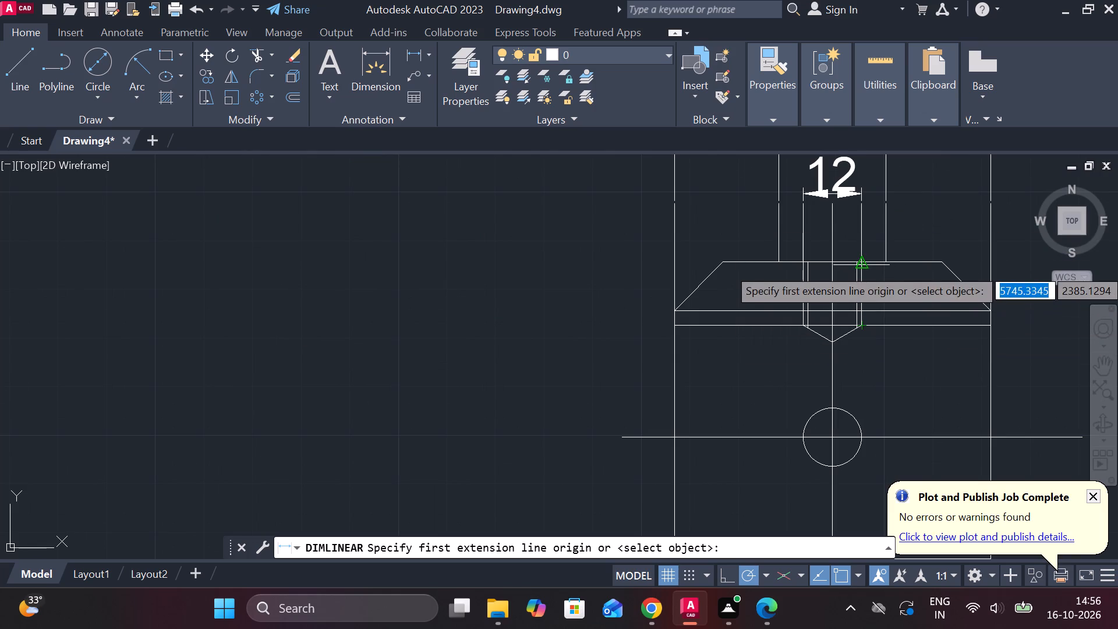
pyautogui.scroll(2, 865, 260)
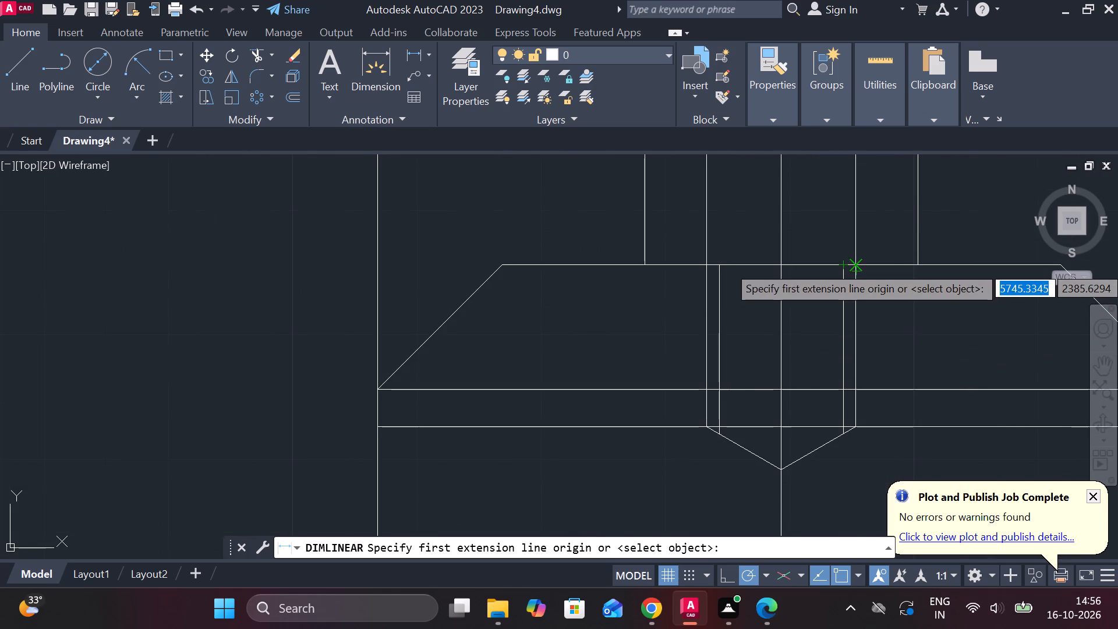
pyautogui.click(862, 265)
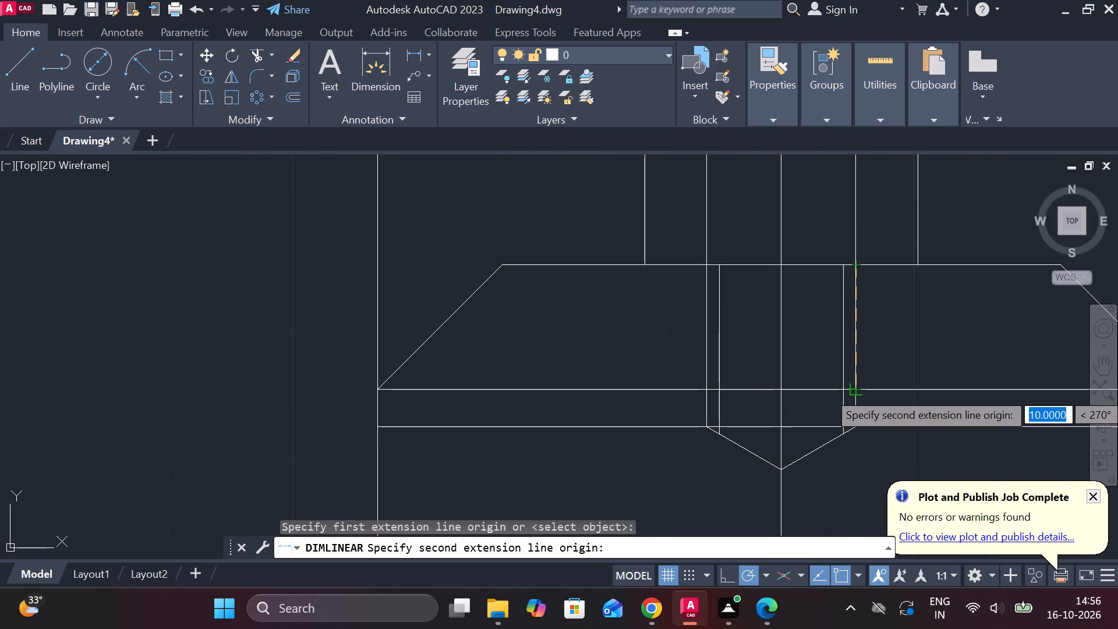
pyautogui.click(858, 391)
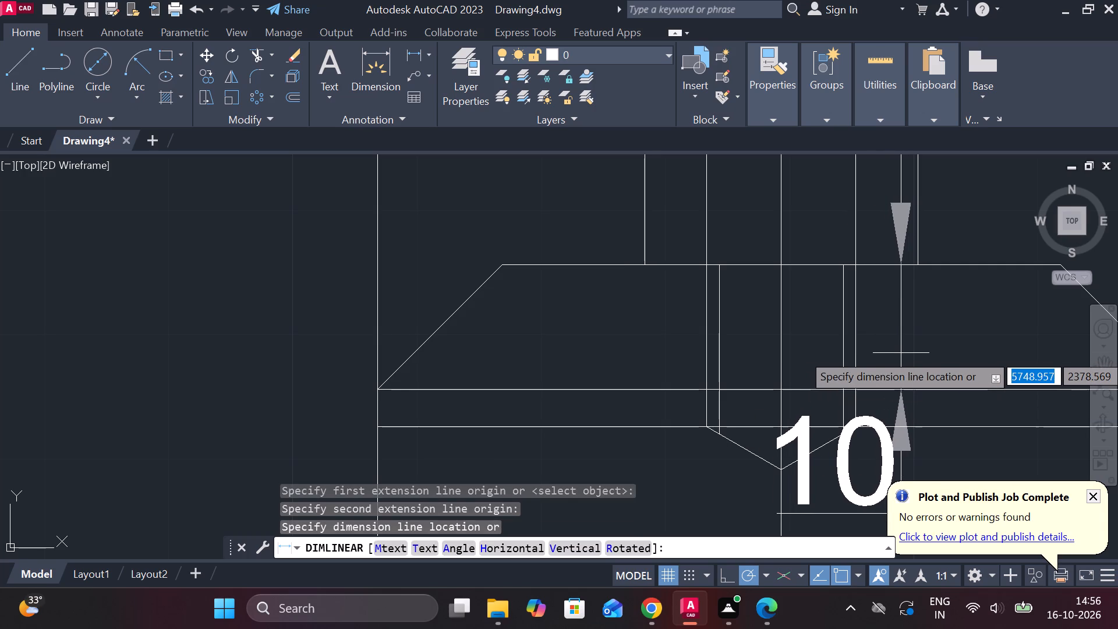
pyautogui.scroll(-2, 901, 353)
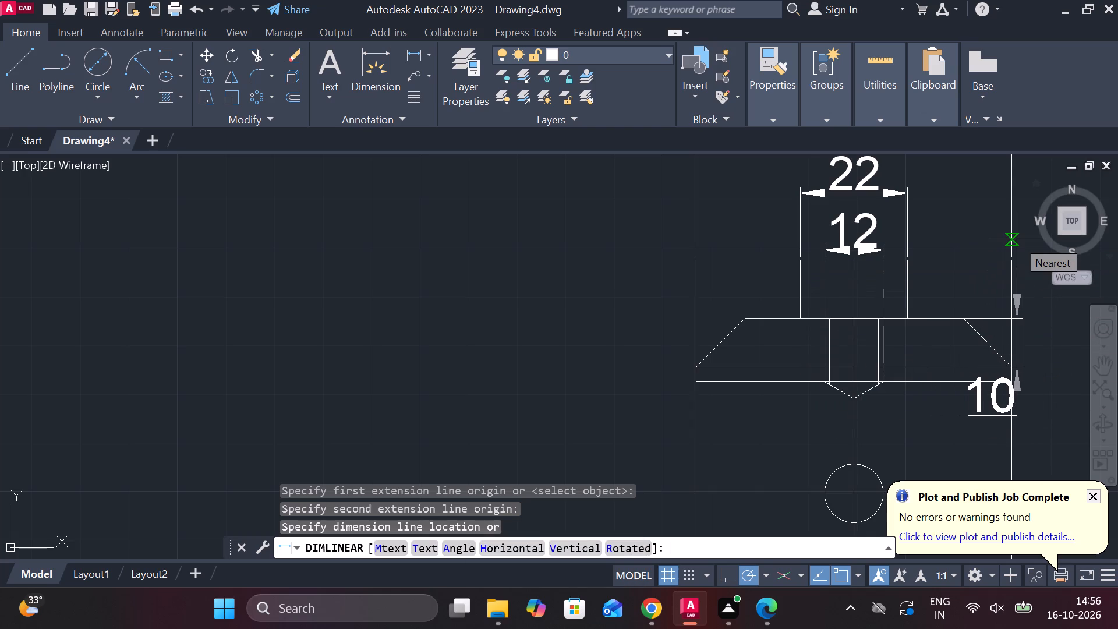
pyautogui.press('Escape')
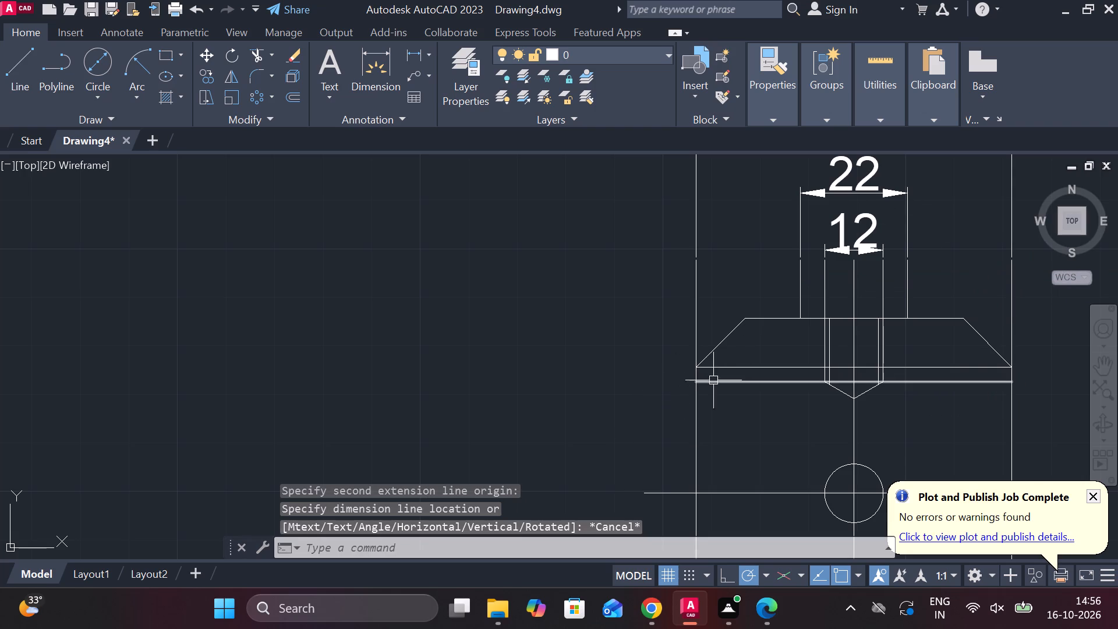
# Copy the horizontal line just below the base line of the upper chamfers 25 units straight up.
pyautogui.scroll(2, 930, 250)
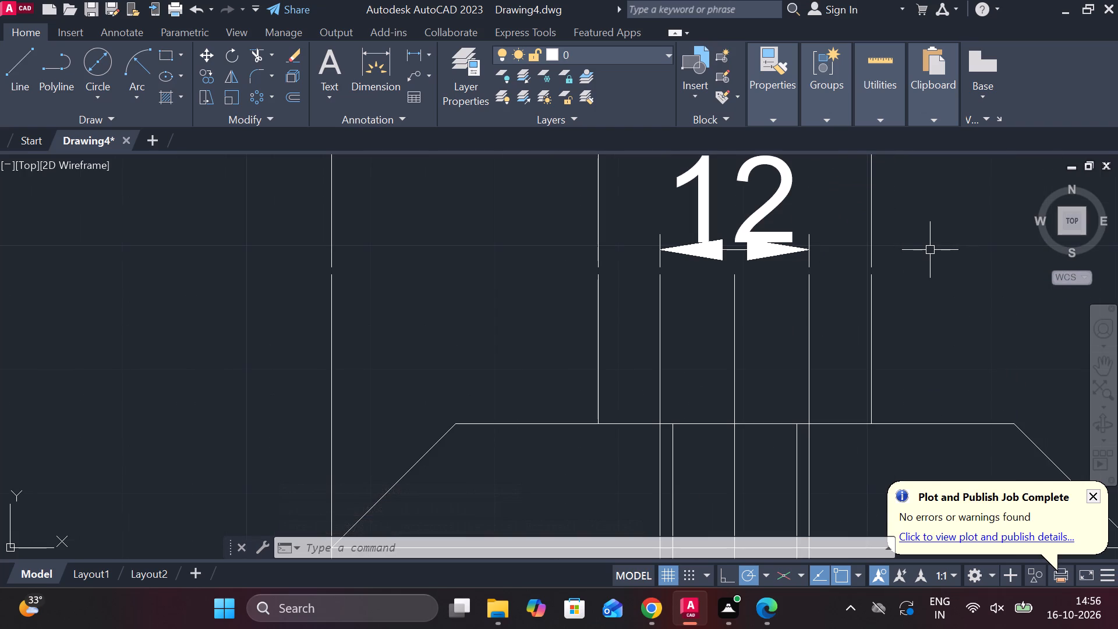
pyautogui.scroll(-1, 924, 256)
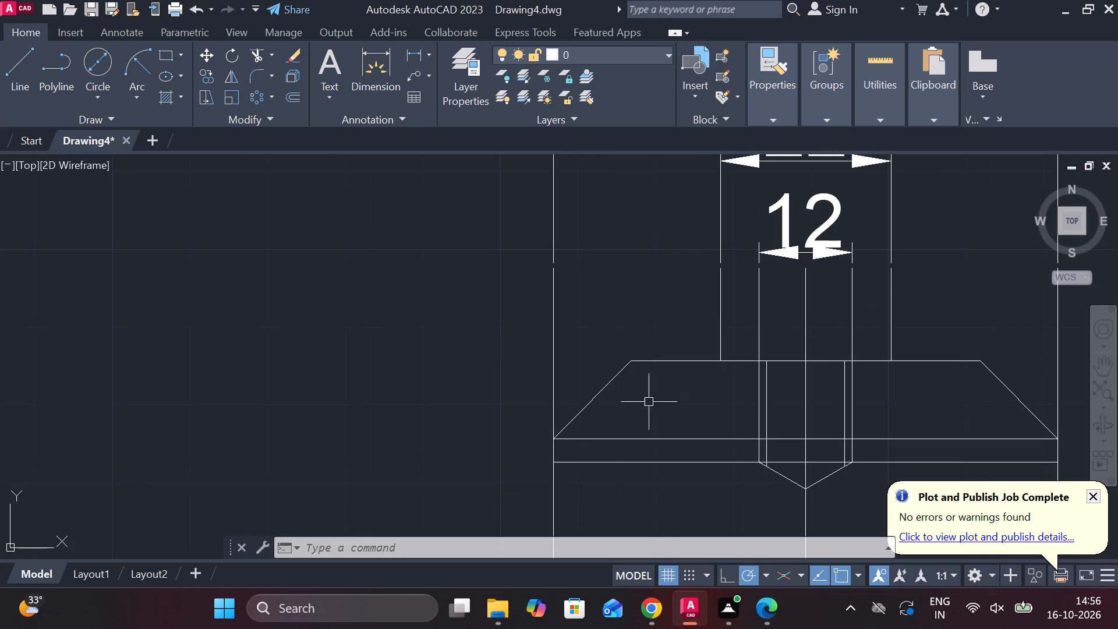
pyautogui.click(620, 462)
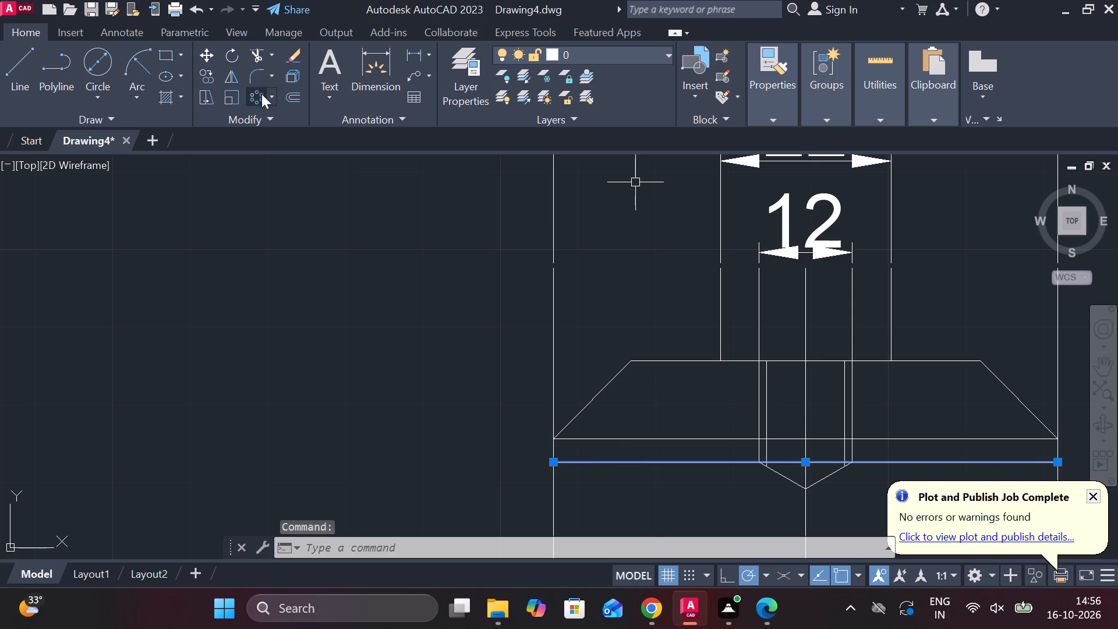
pyautogui.click(214, 80)
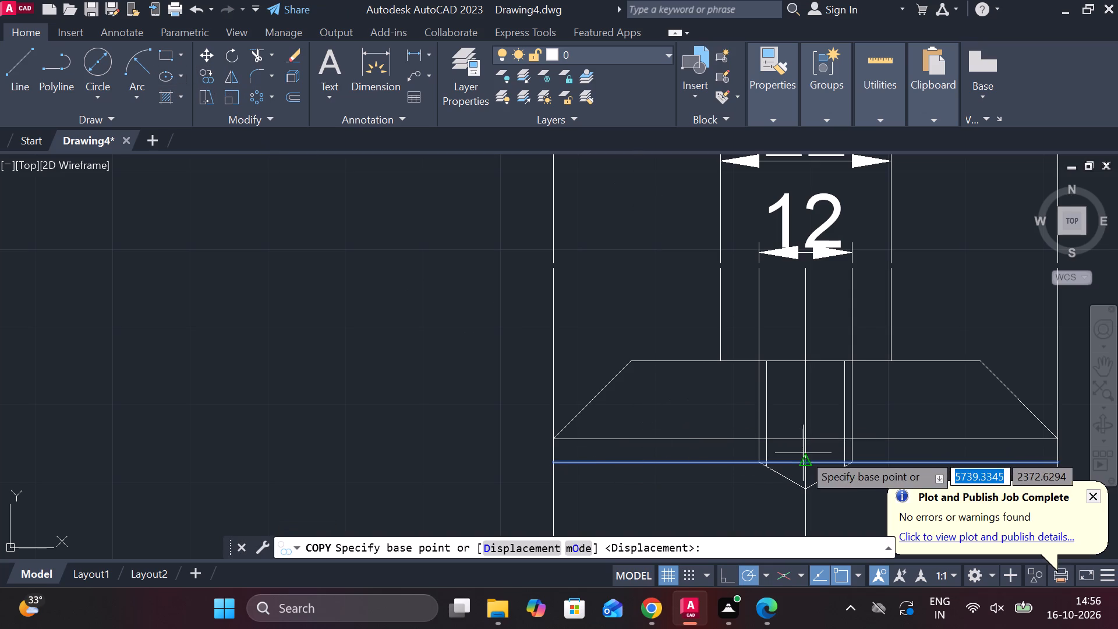
pyautogui.click(805, 463)
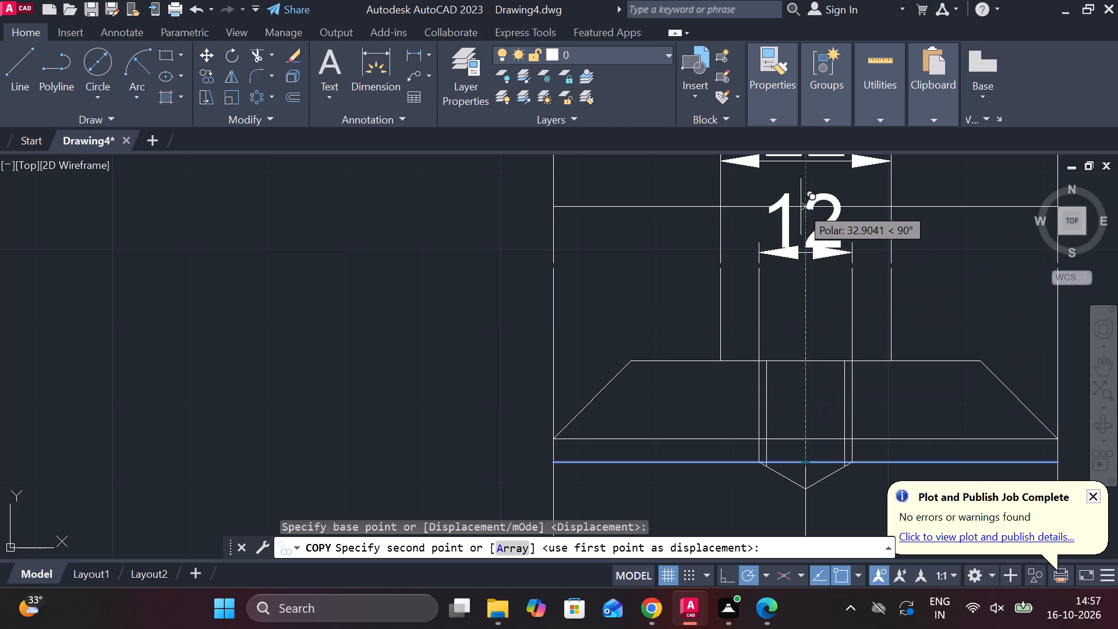
pyautogui.press('2')
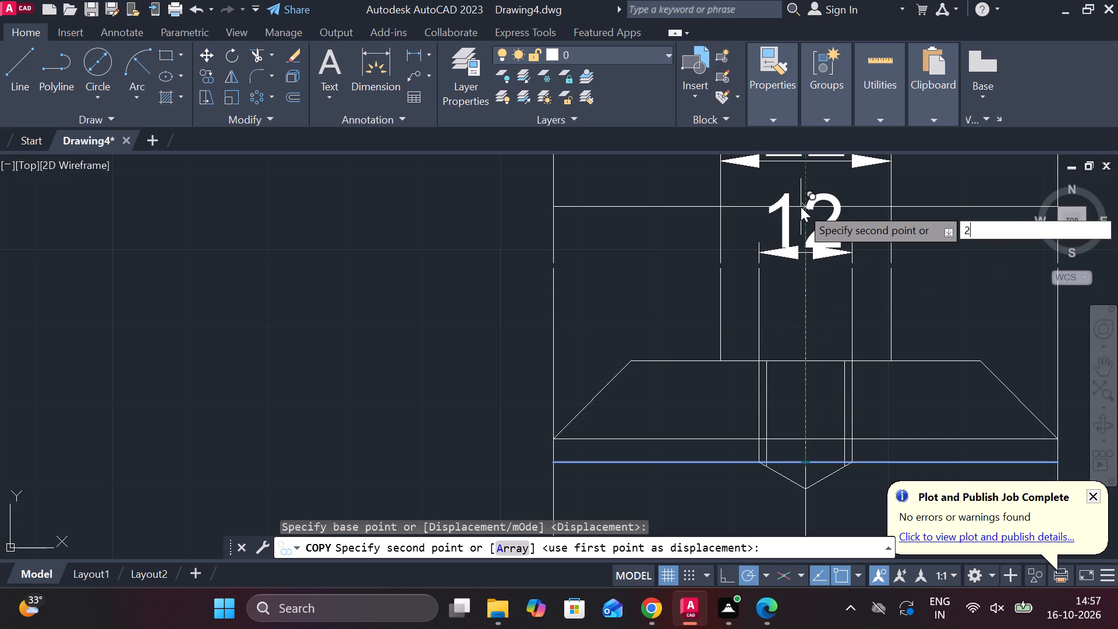
pyautogui.press('5')
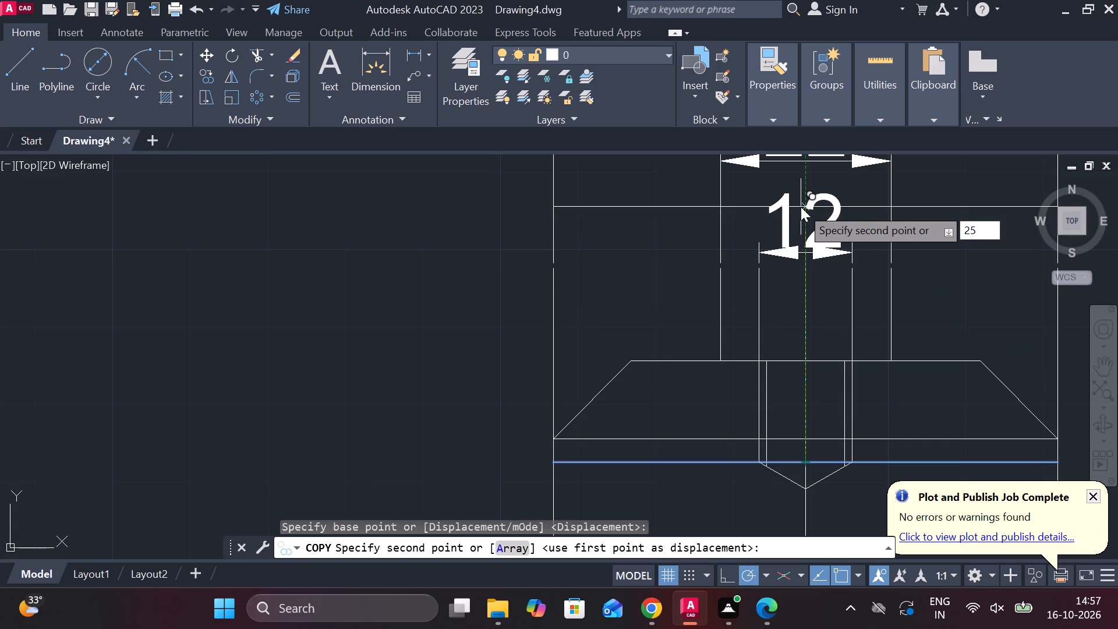
pyautogui.press('Return')
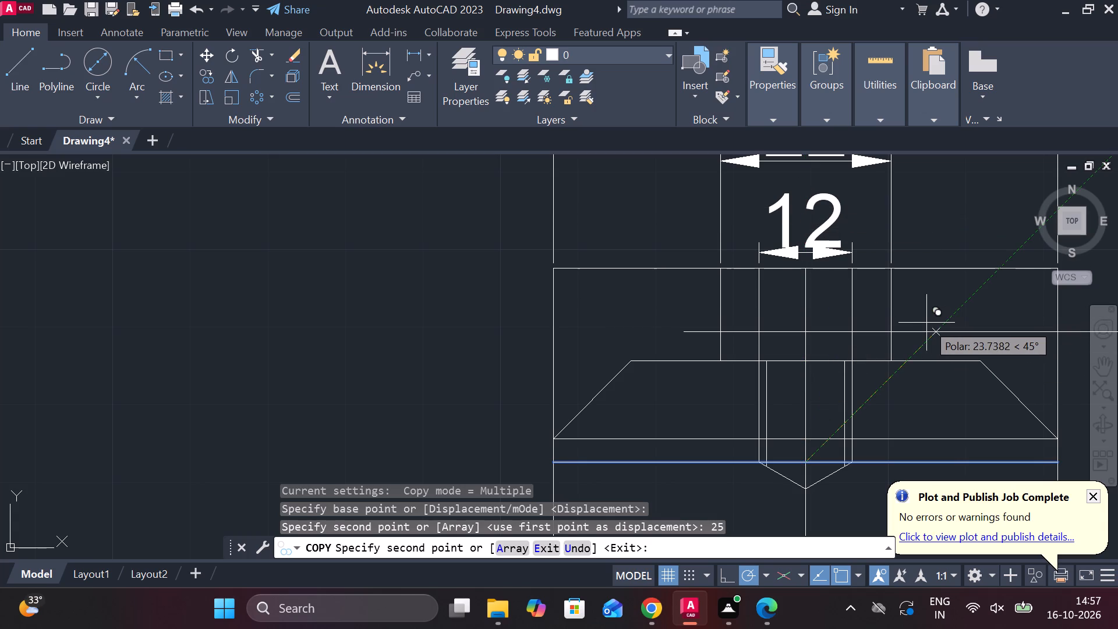
pyautogui.press('Escape')
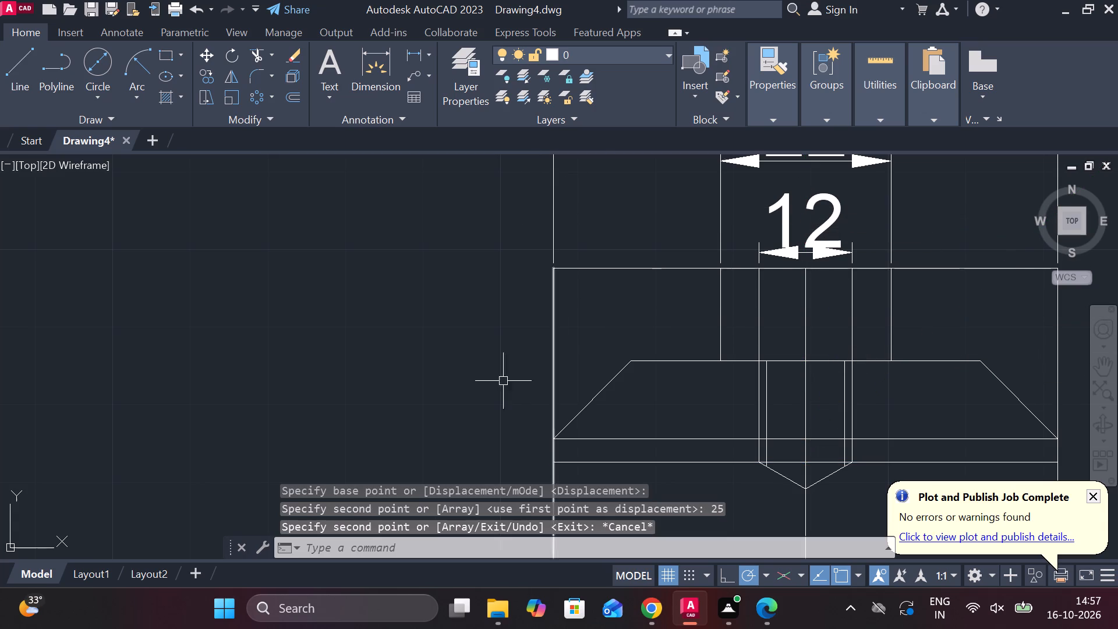
# Add a vertical linear dimension from the block's raised top line to the top line of the upper chamfers, placed right of the block.
pyautogui.scroll(-2, 428, 341)
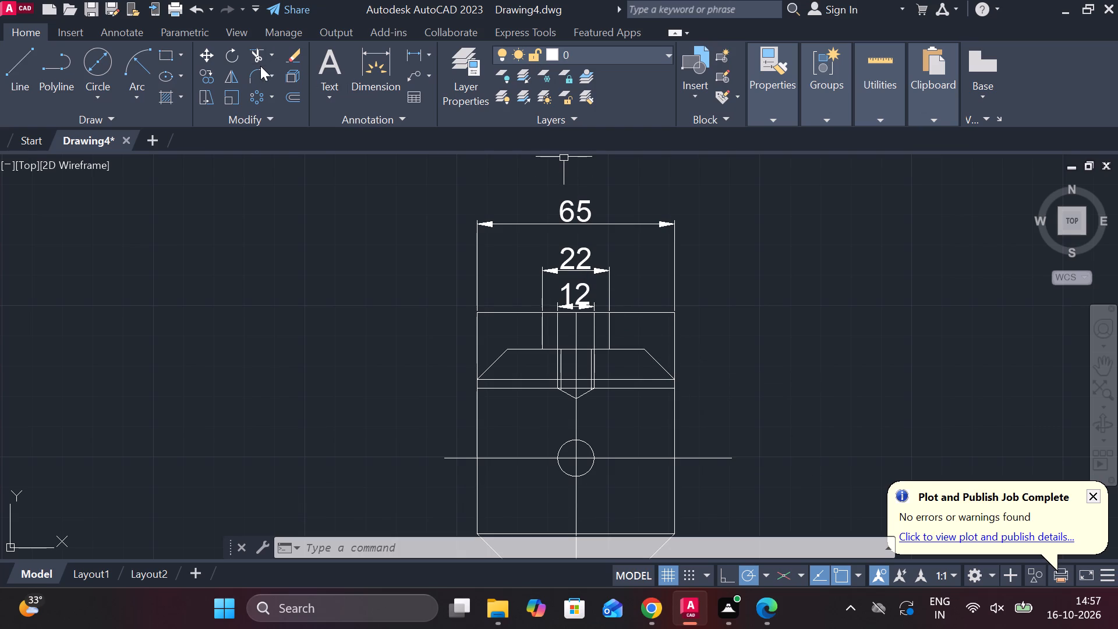
pyautogui.click(416, 54)
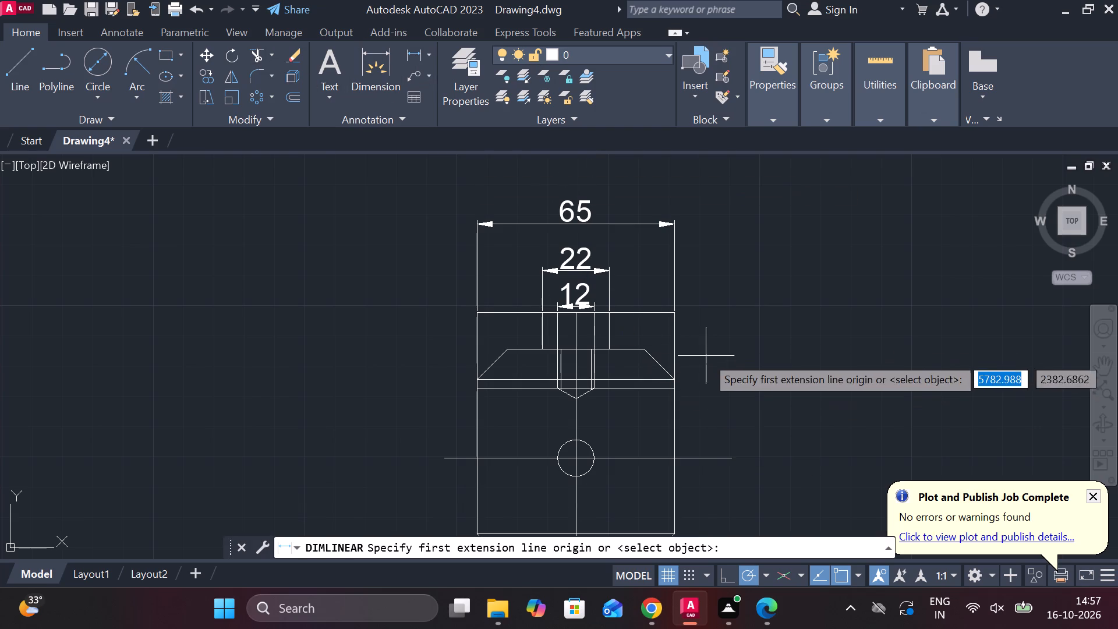
pyautogui.click(671, 310)
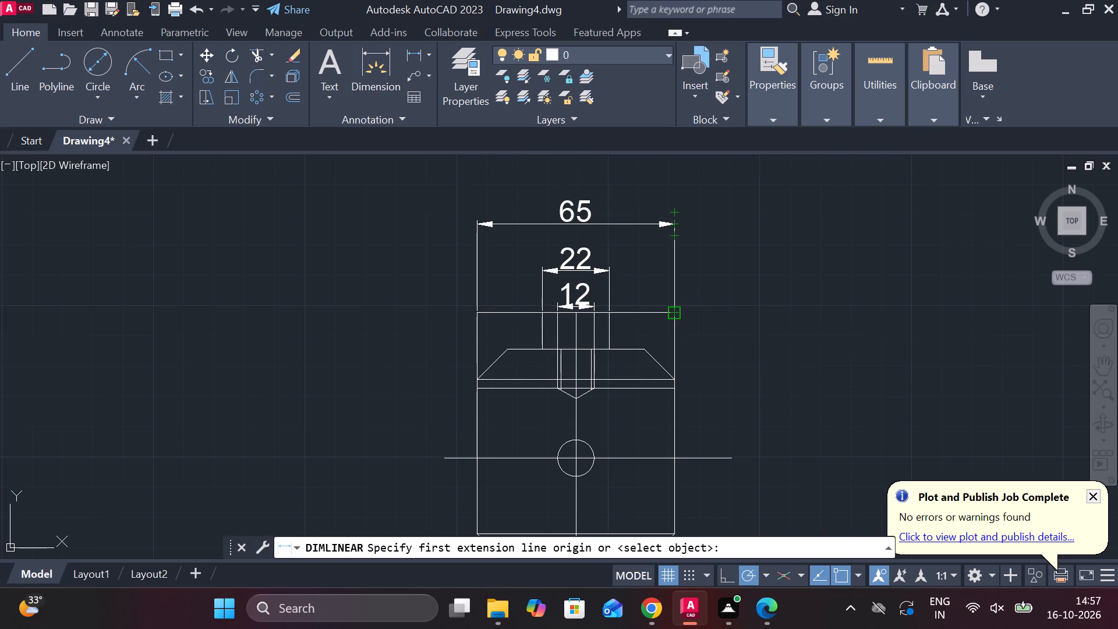
pyautogui.click(649, 352)
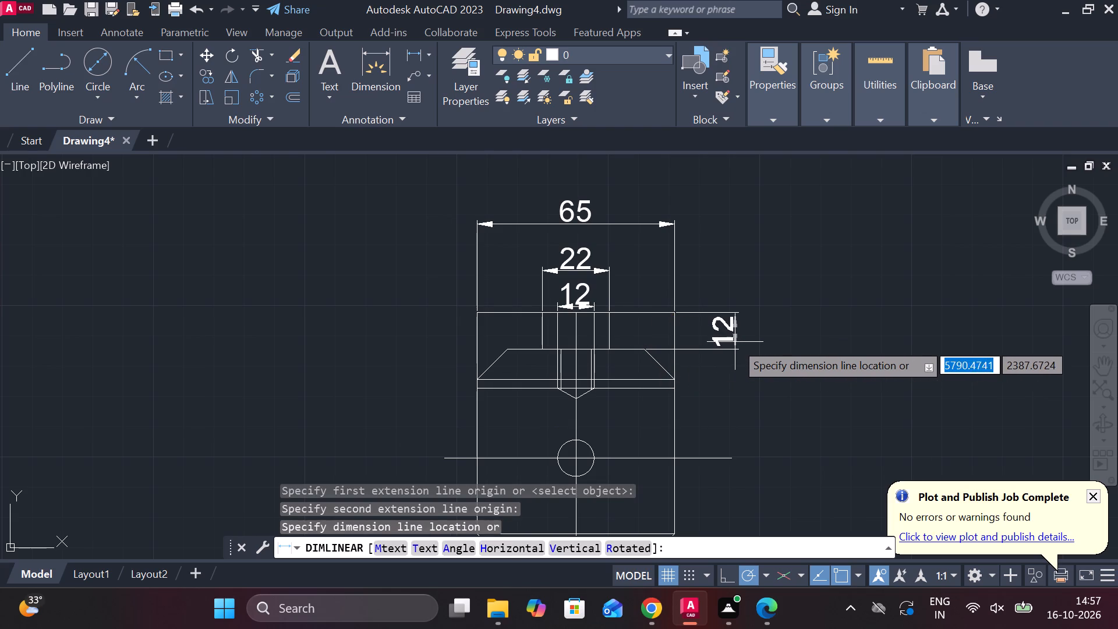
pyautogui.click(735, 342)
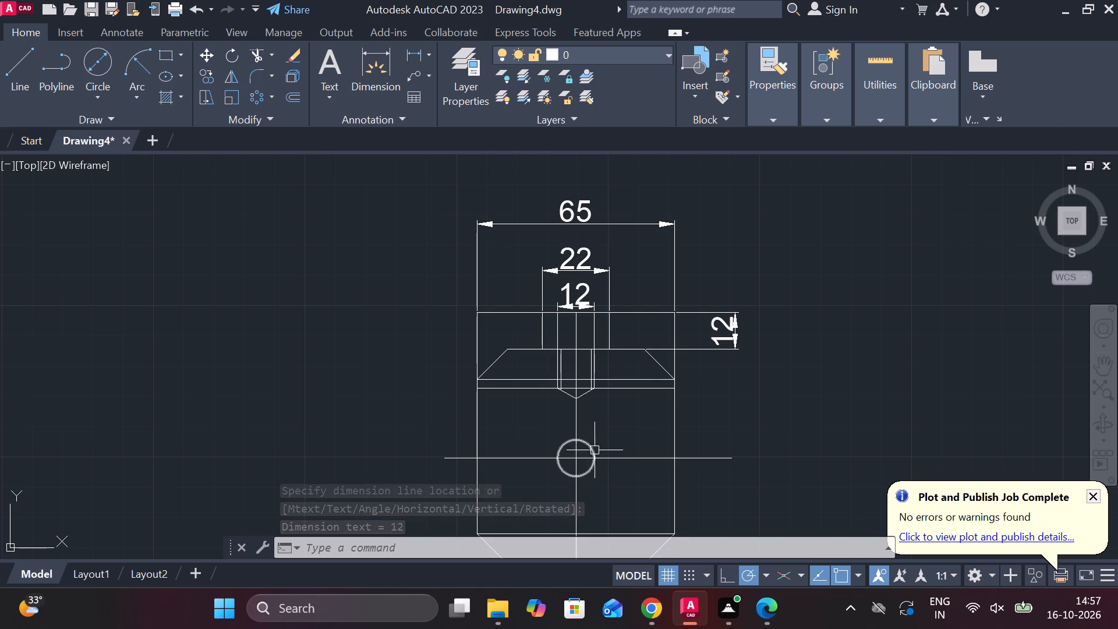
# Add a vertical linear dimension across the height of the block's lower right chamfer, placed clear to the right of the block.
pyautogui.click(415, 63)
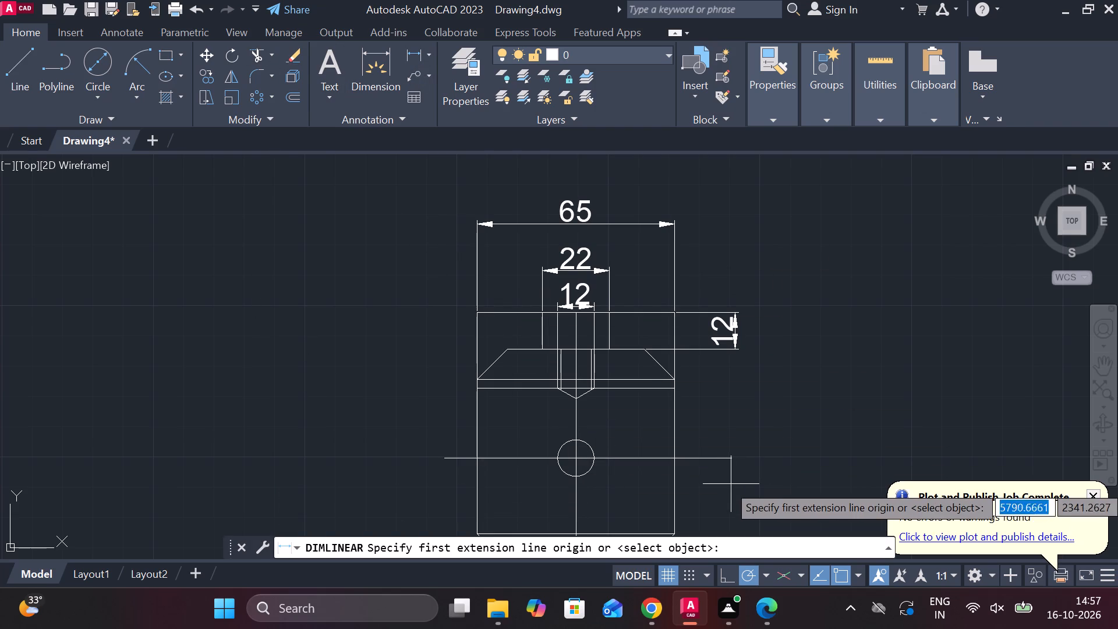
pyautogui.scroll(-3, 734, 396)
pyautogui.scroll(-1, 732, 502)
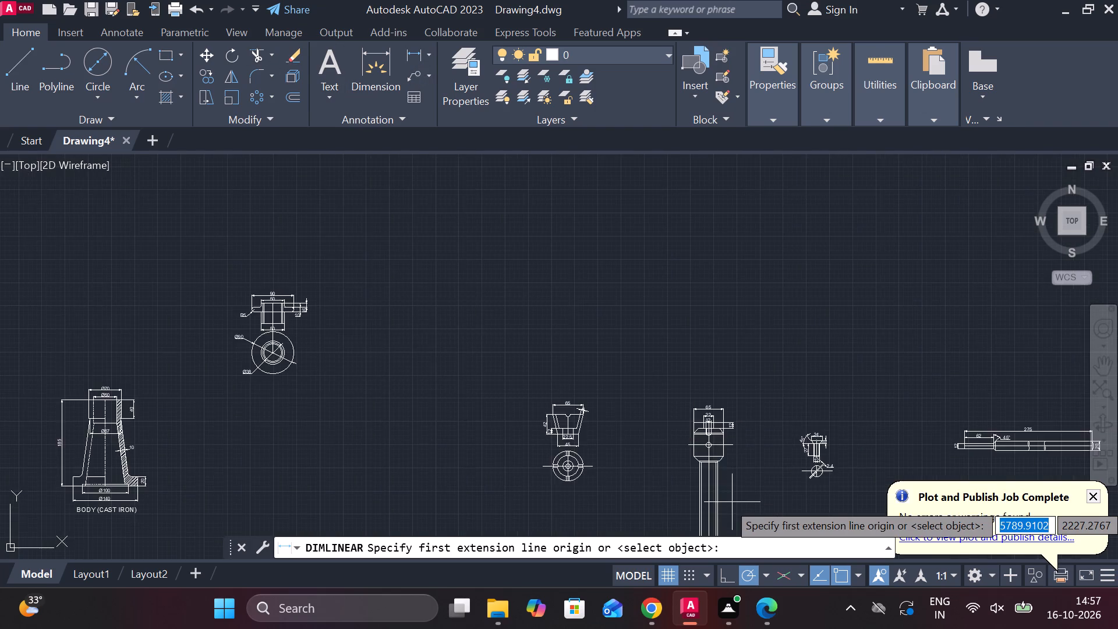
pyautogui.scroll(2, 732, 502)
pyautogui.scroll(-1, 521, 286)
pyautogui.scroll(-2, 558, 433)
pyautogui.scroll(3, 558, 433)
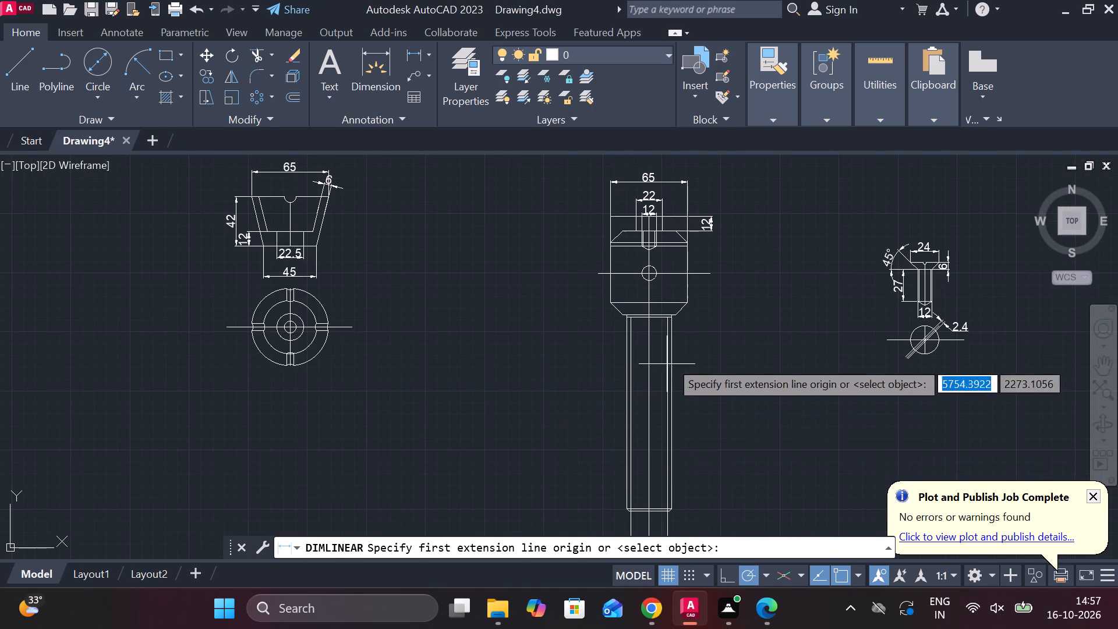
pyautogui.click(687, 301)
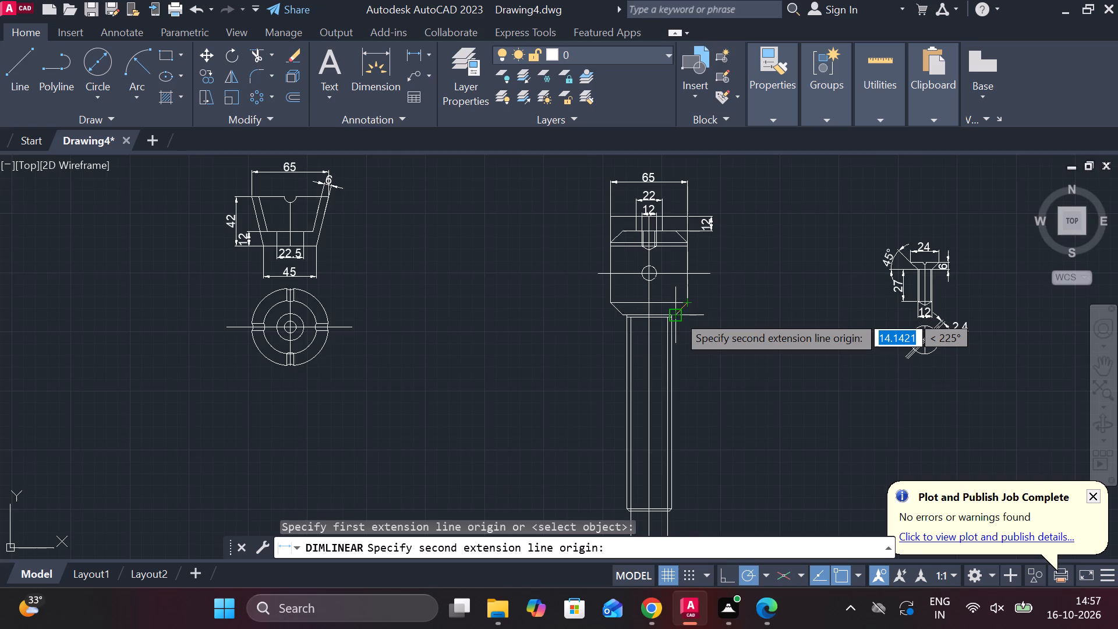
pyautogui.scroll(3, 677, 314)
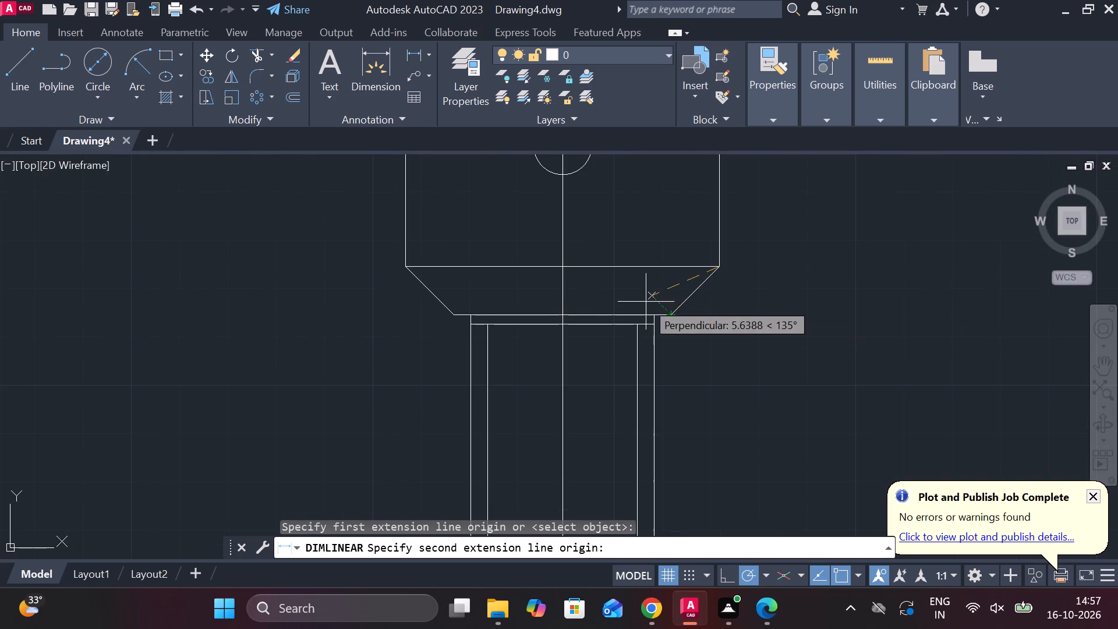
pyautogui.click(669, 313)
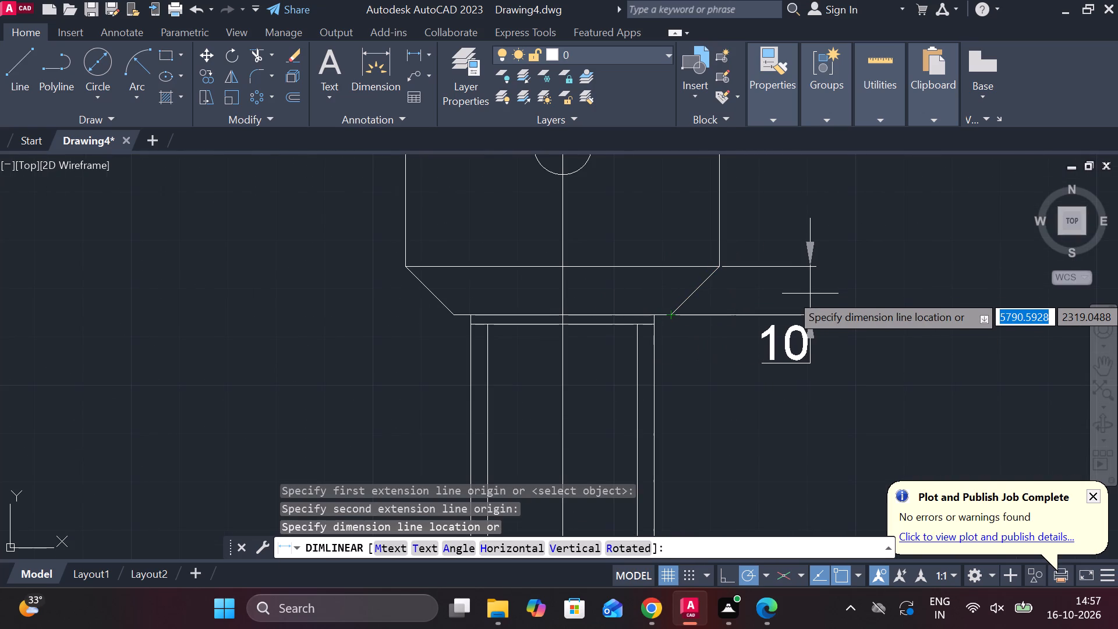
pyautogui.click(872, 289)
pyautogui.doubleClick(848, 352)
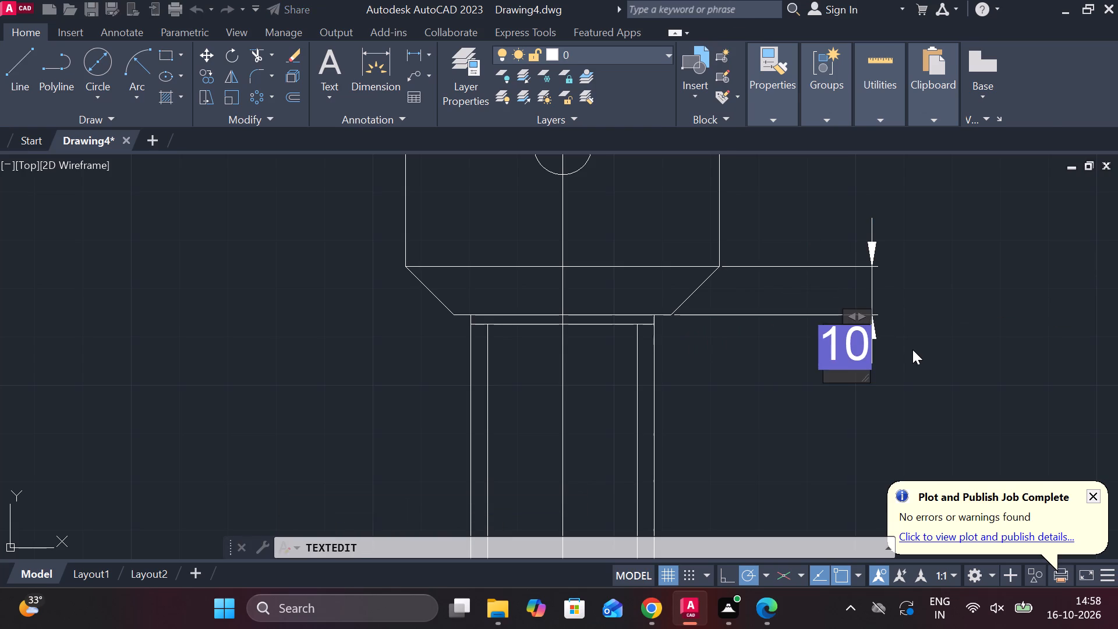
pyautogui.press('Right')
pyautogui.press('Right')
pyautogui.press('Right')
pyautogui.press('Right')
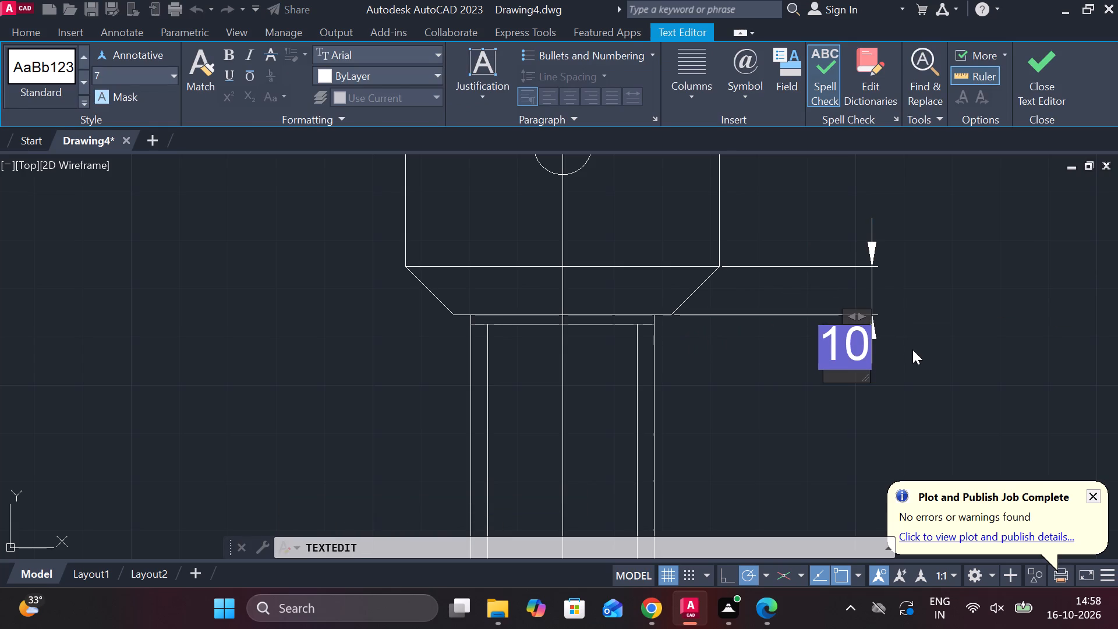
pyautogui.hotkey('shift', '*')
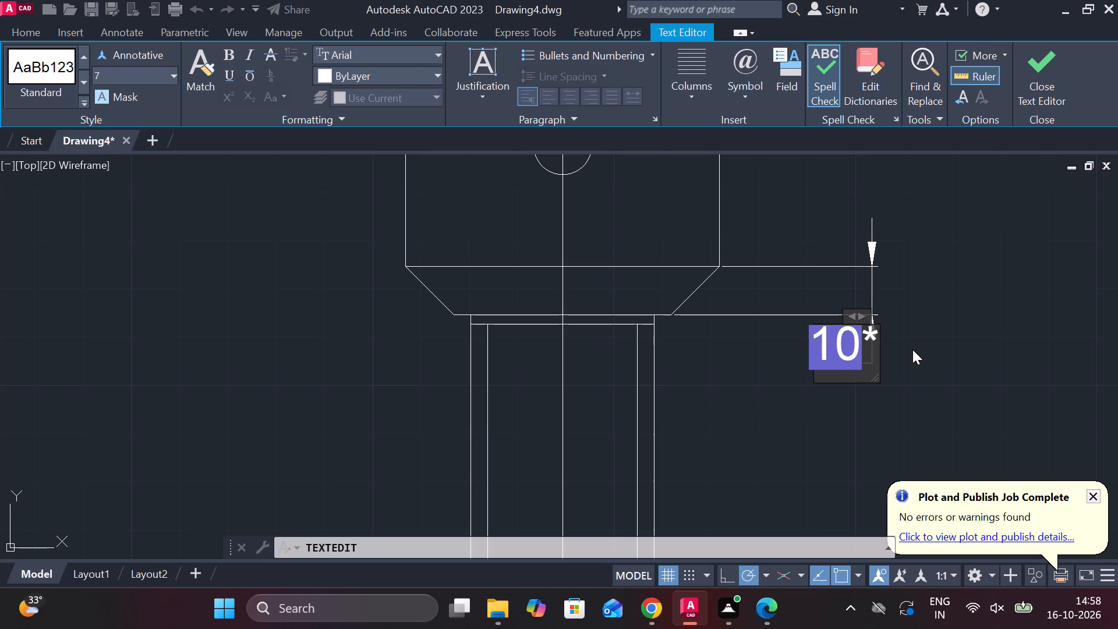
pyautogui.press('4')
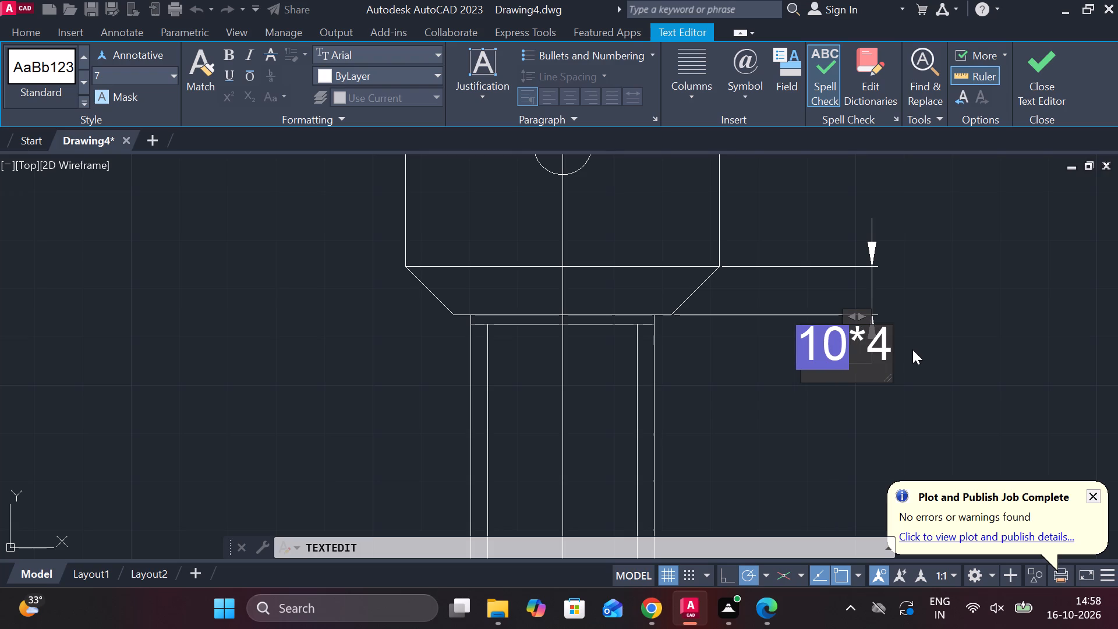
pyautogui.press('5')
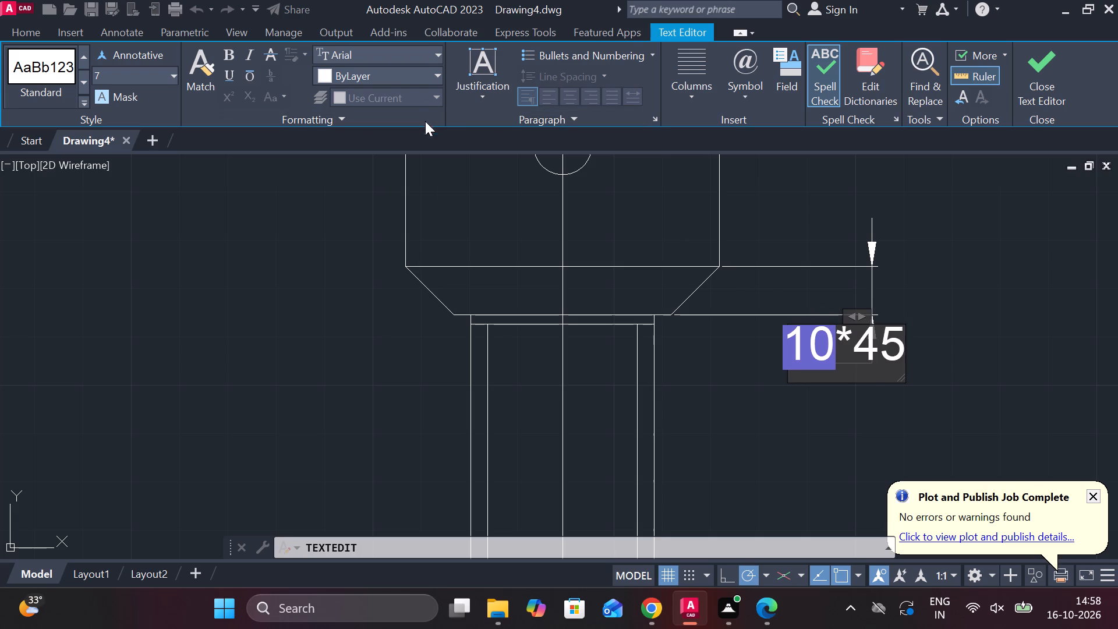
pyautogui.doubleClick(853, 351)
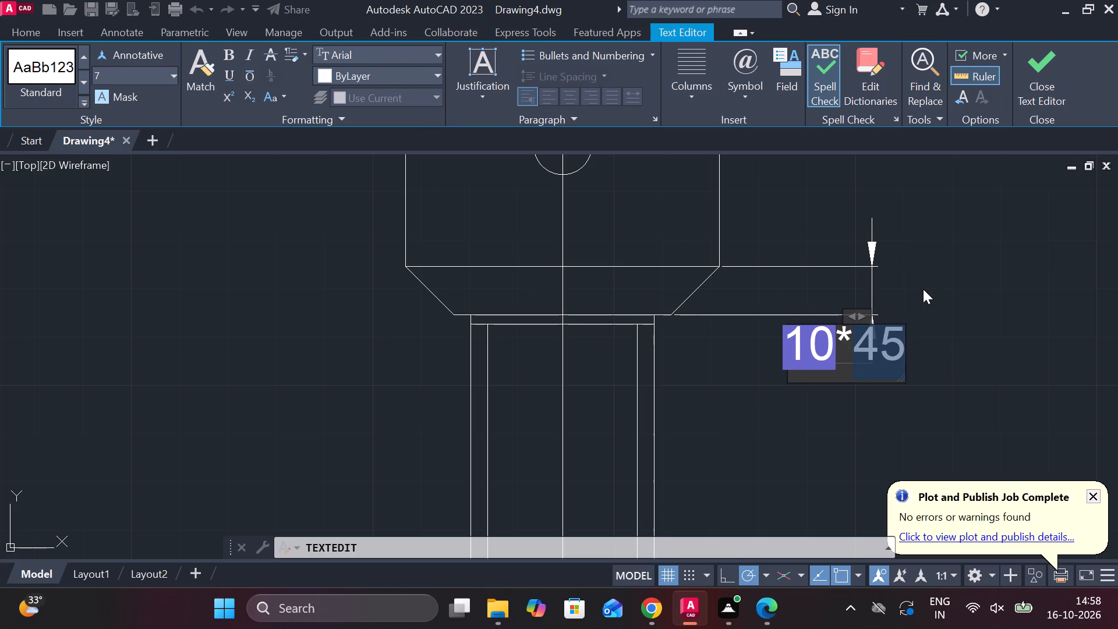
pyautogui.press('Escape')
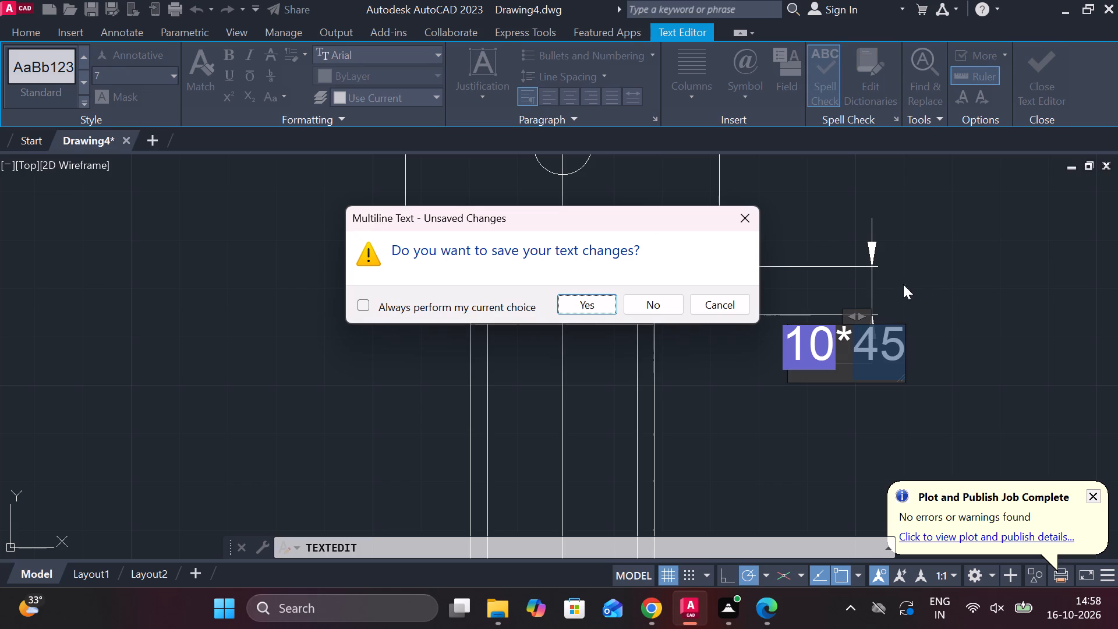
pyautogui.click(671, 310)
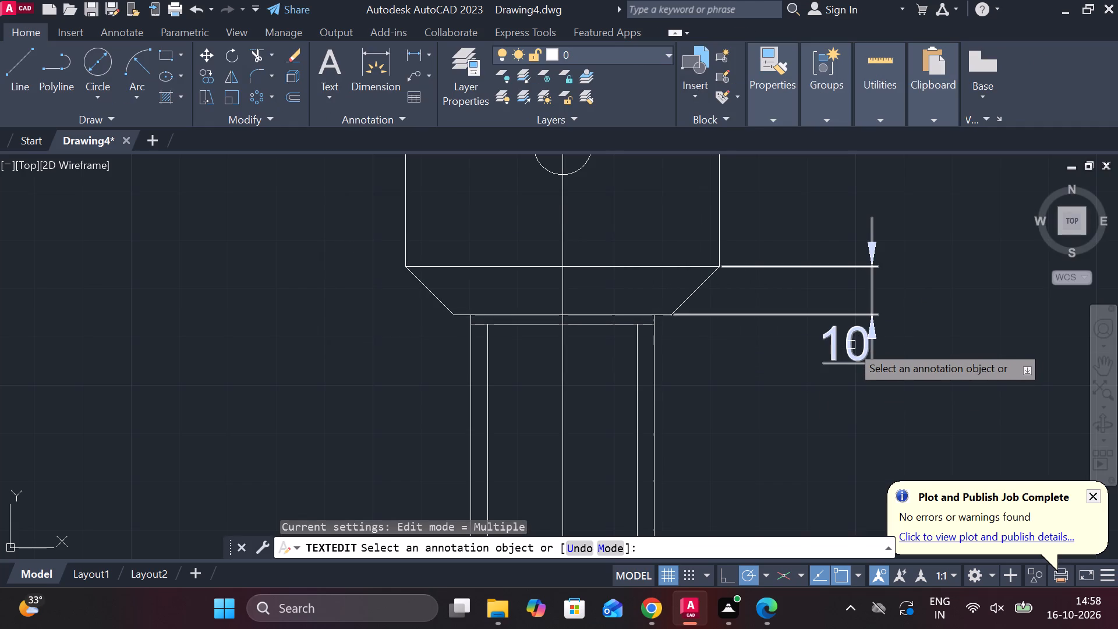
# Replace the lower chamfer dimension's text with 10*45°, including the degree symbol.
pyautogui.doubleClick(851, 345)
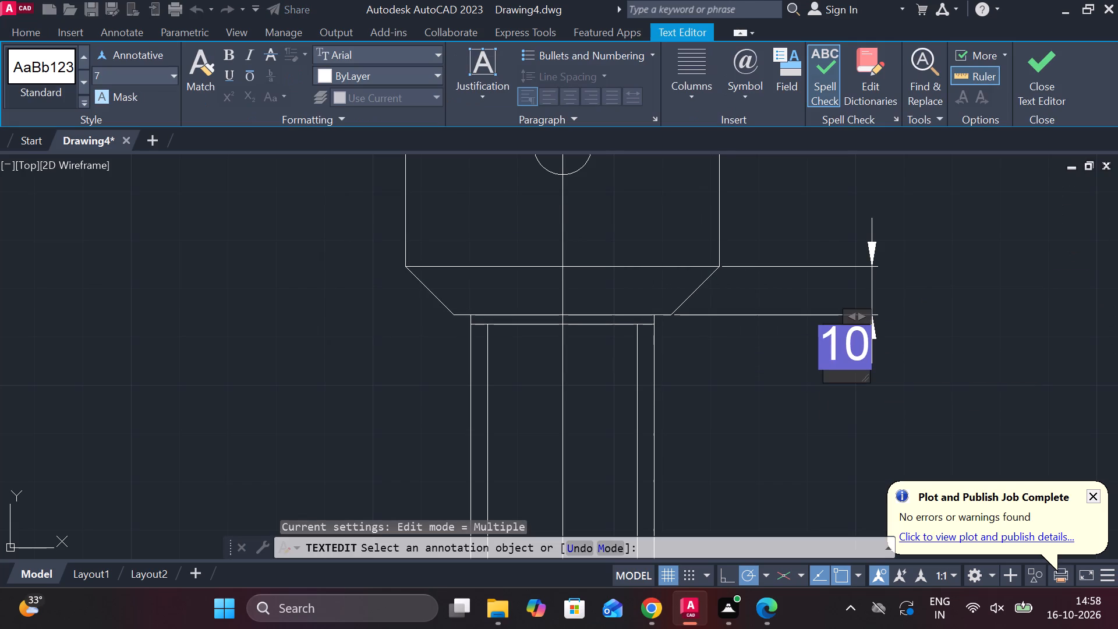
pyautogui.press('Right')
pyautogui.press('Right')
pyautogui.press('Right')
pyautogui.press('Right')
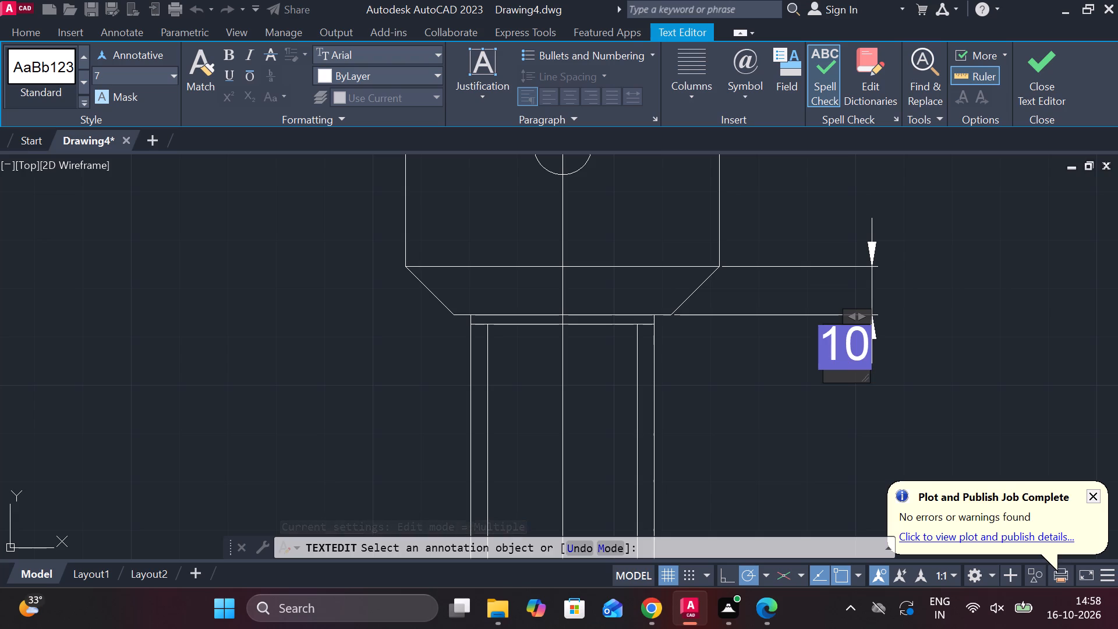
pyautogui.press('BackSpace')
pyautogui.write('10')
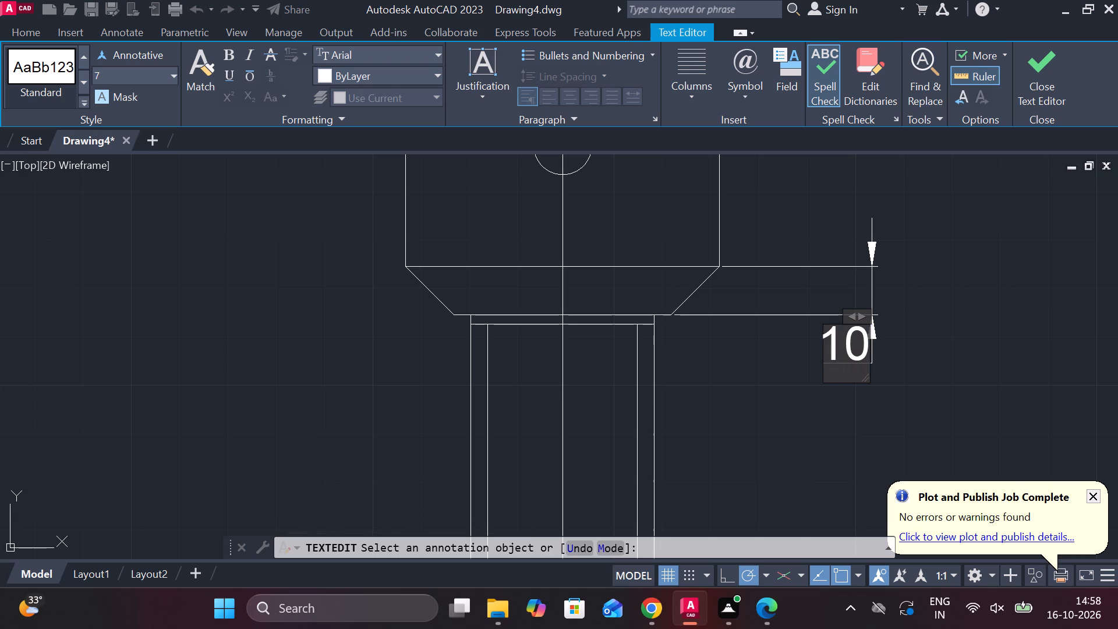
pyautogui.hotkey('shift', '*')
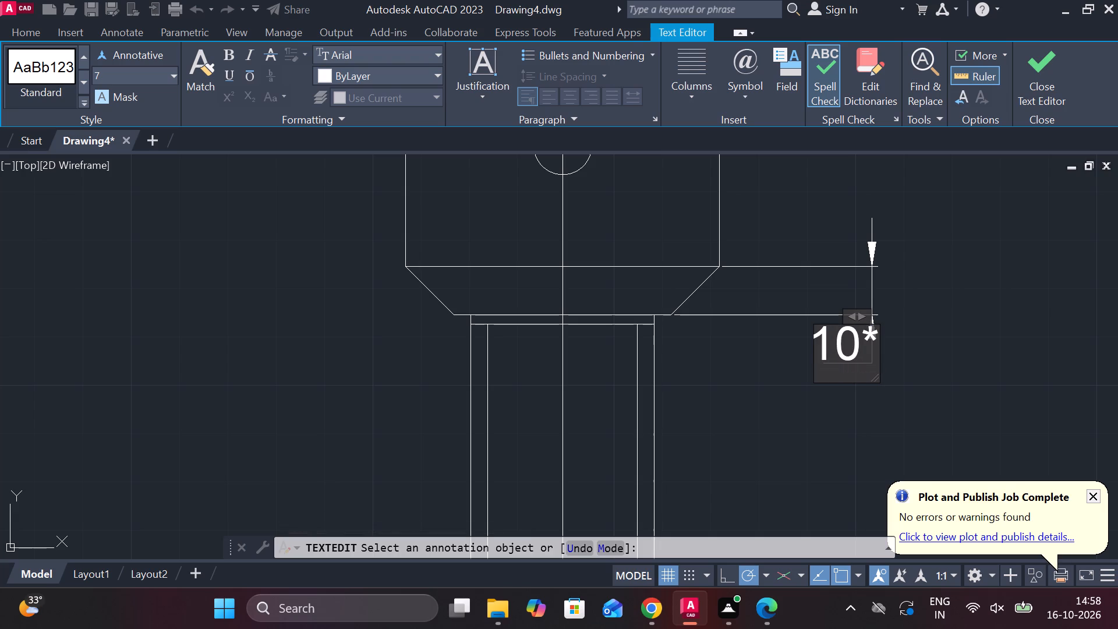
pyautogui.write('45')
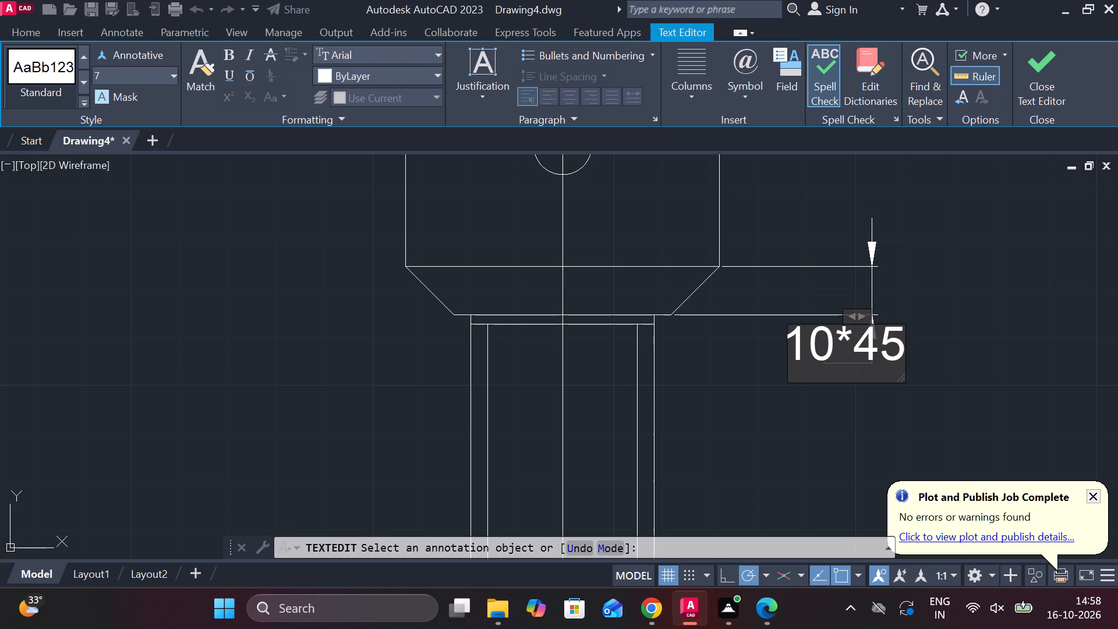
pyautogui.click(750, 98)
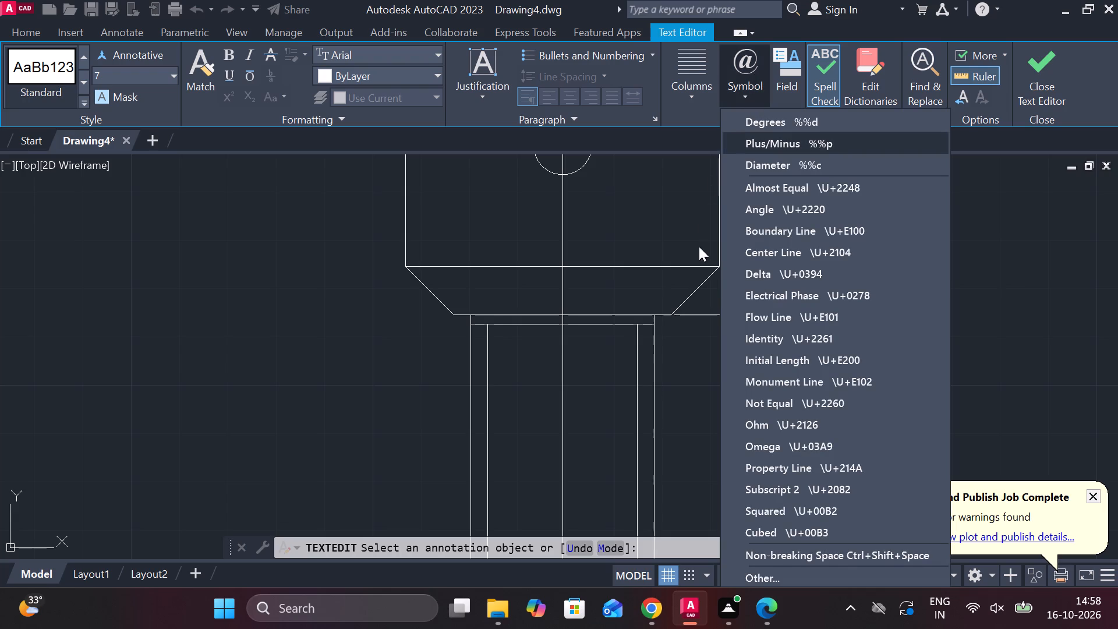
pyautogui.scroll(-1, 804, 366)
pyautogui.scroll(-2, 808, 418)
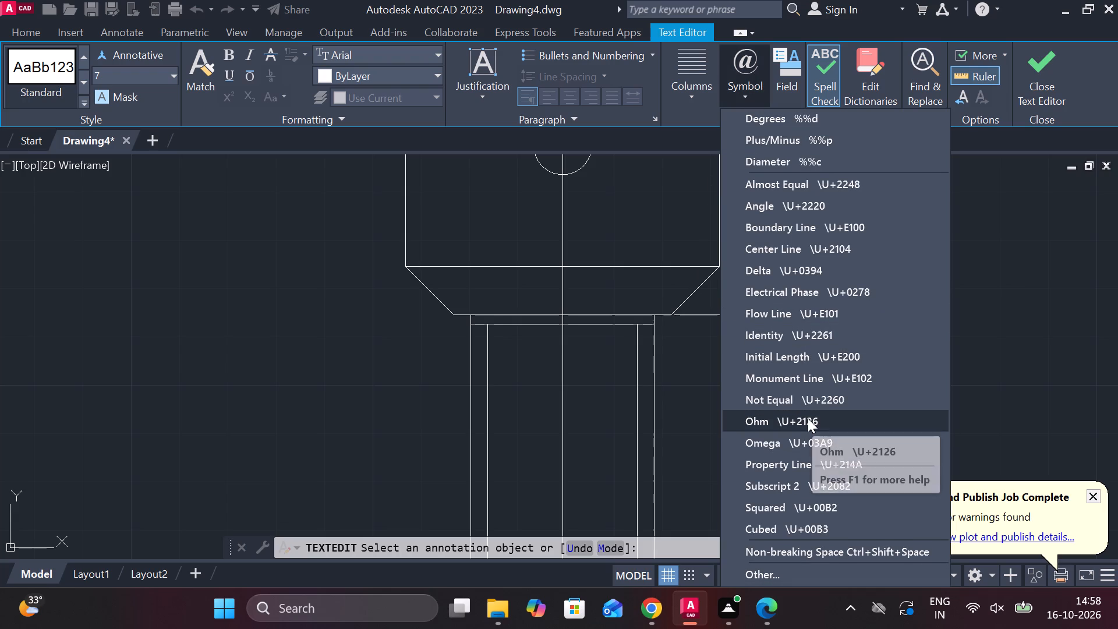
pyautogui.scroll(-2, 808, 418)
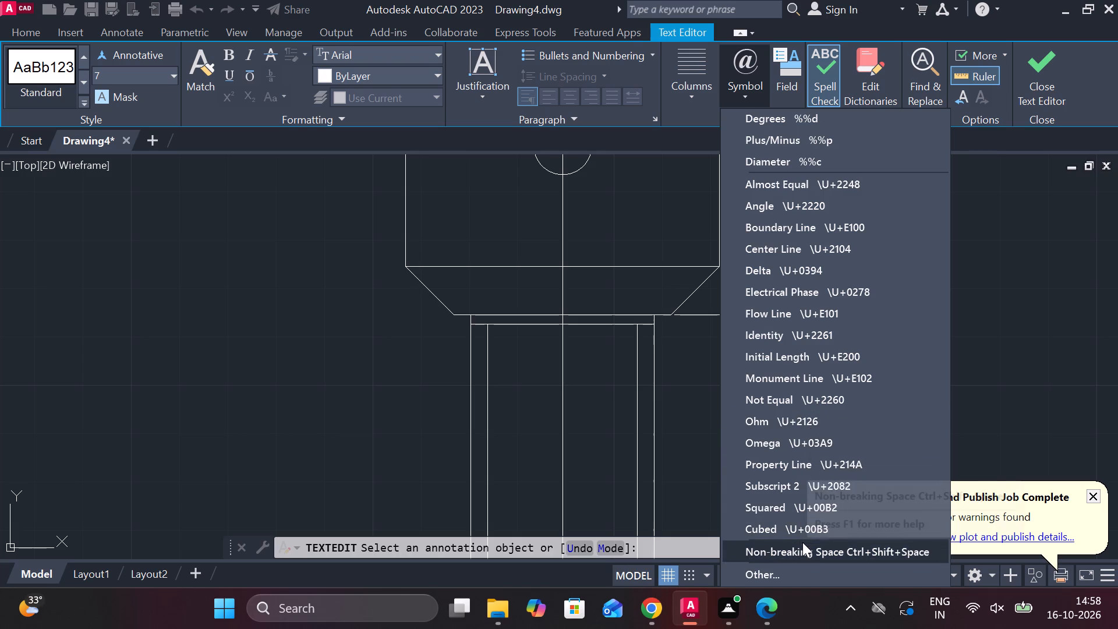
pyautogui.click(791, 113)
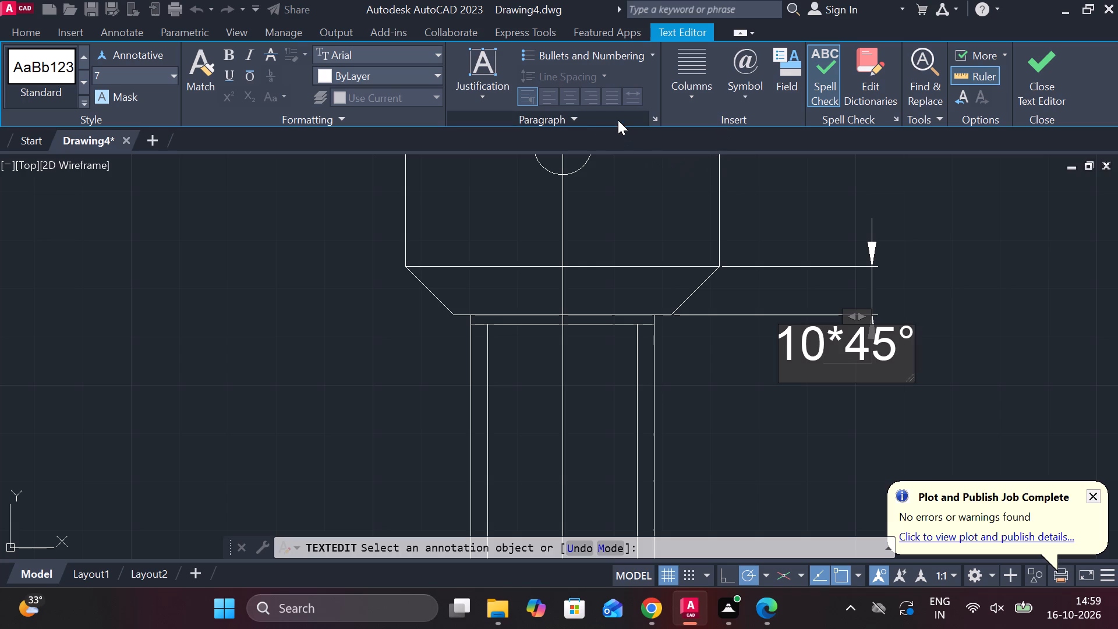
pyautogui.click(836, 231)
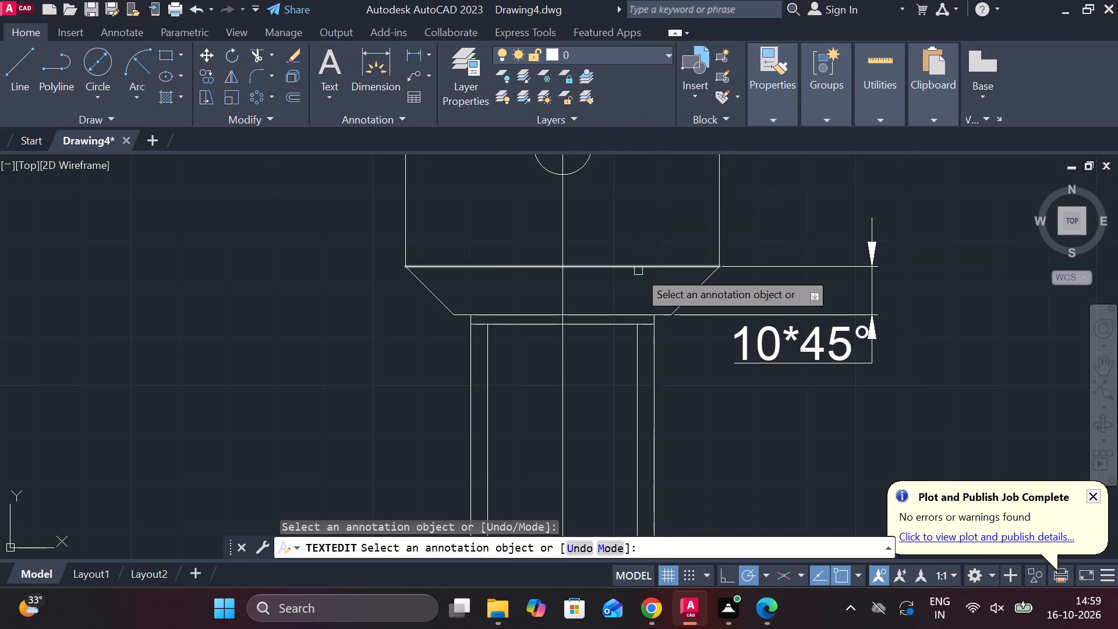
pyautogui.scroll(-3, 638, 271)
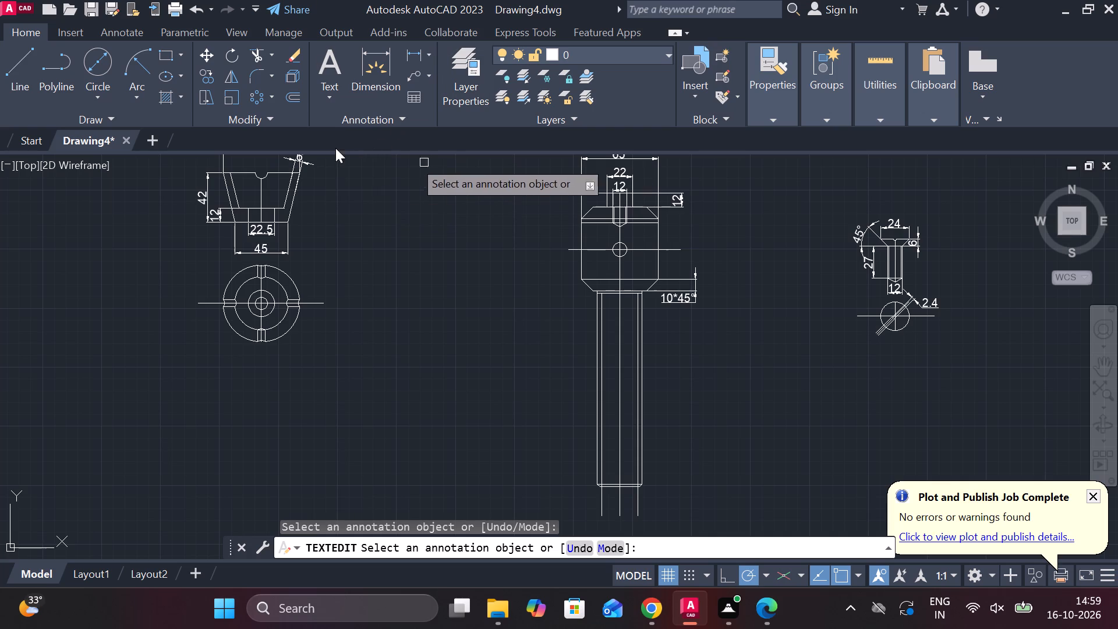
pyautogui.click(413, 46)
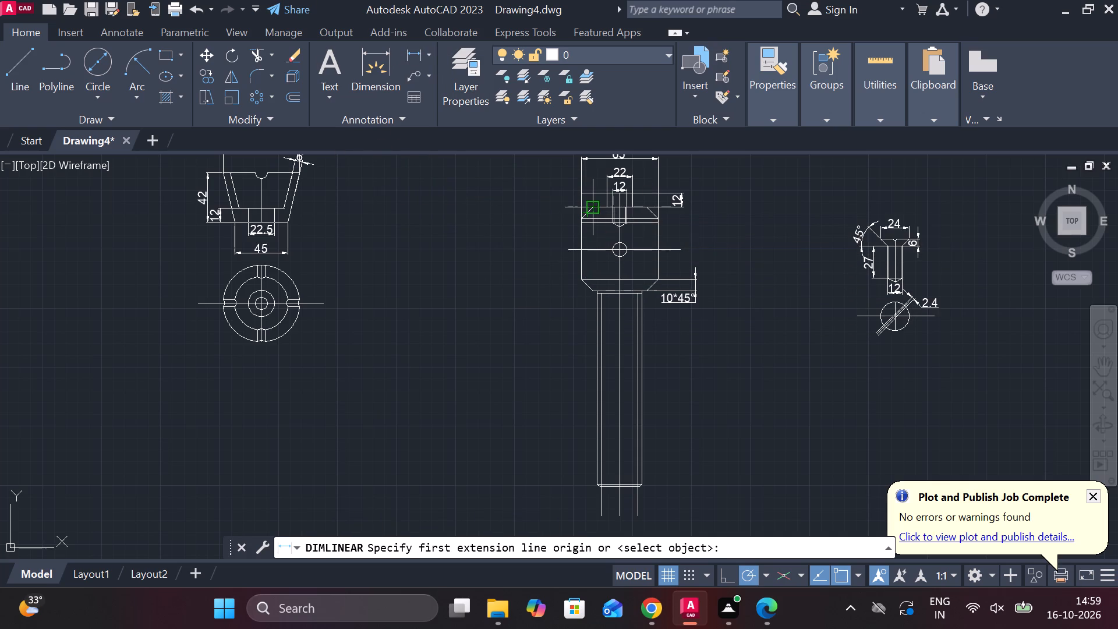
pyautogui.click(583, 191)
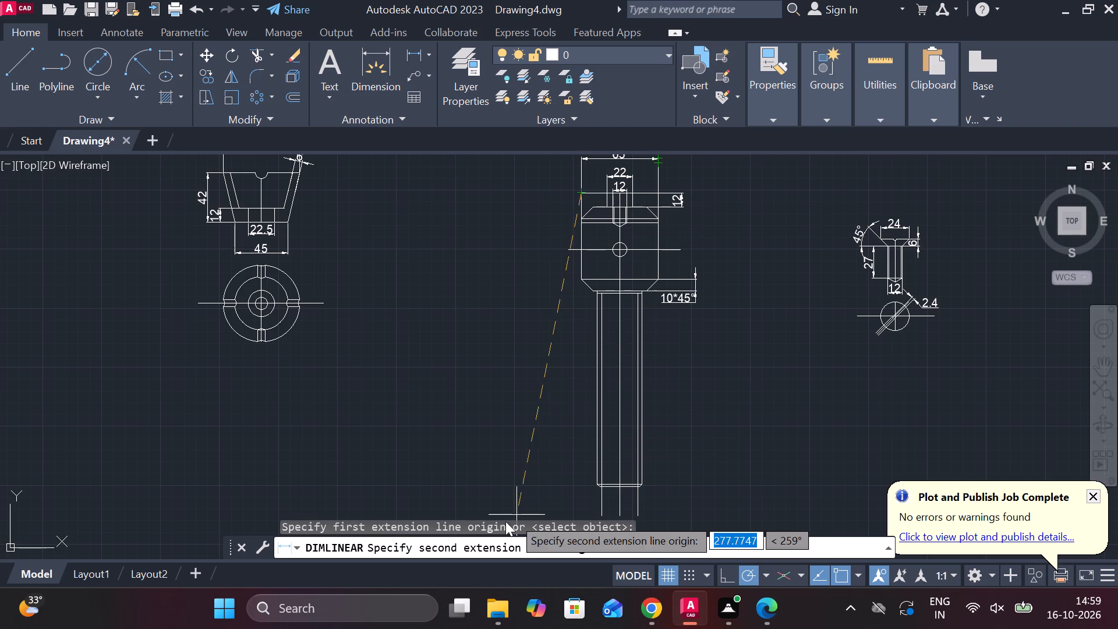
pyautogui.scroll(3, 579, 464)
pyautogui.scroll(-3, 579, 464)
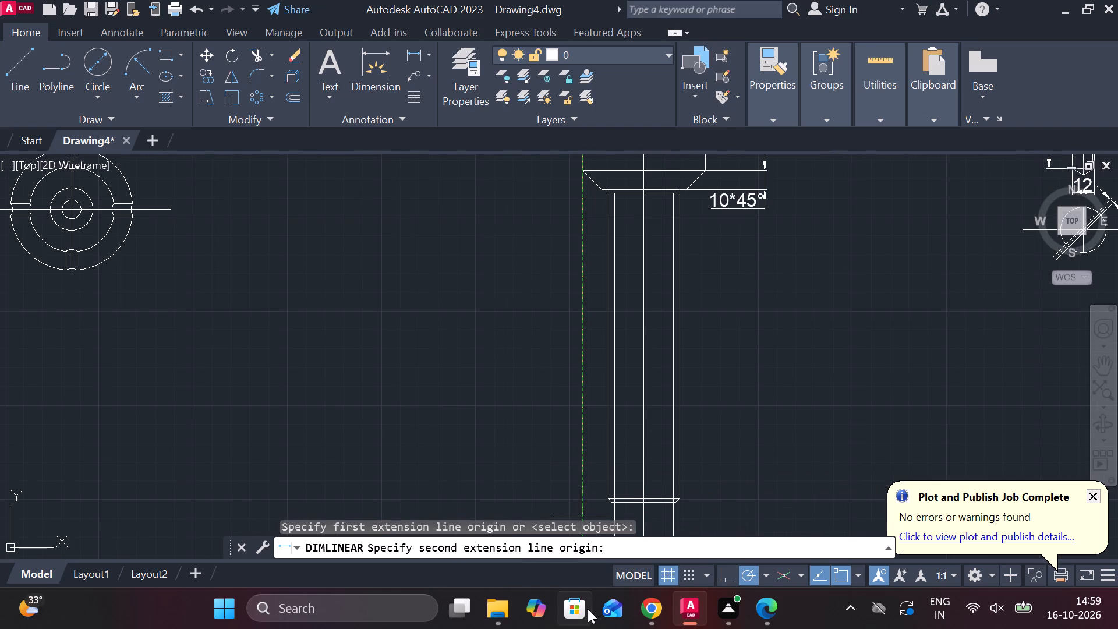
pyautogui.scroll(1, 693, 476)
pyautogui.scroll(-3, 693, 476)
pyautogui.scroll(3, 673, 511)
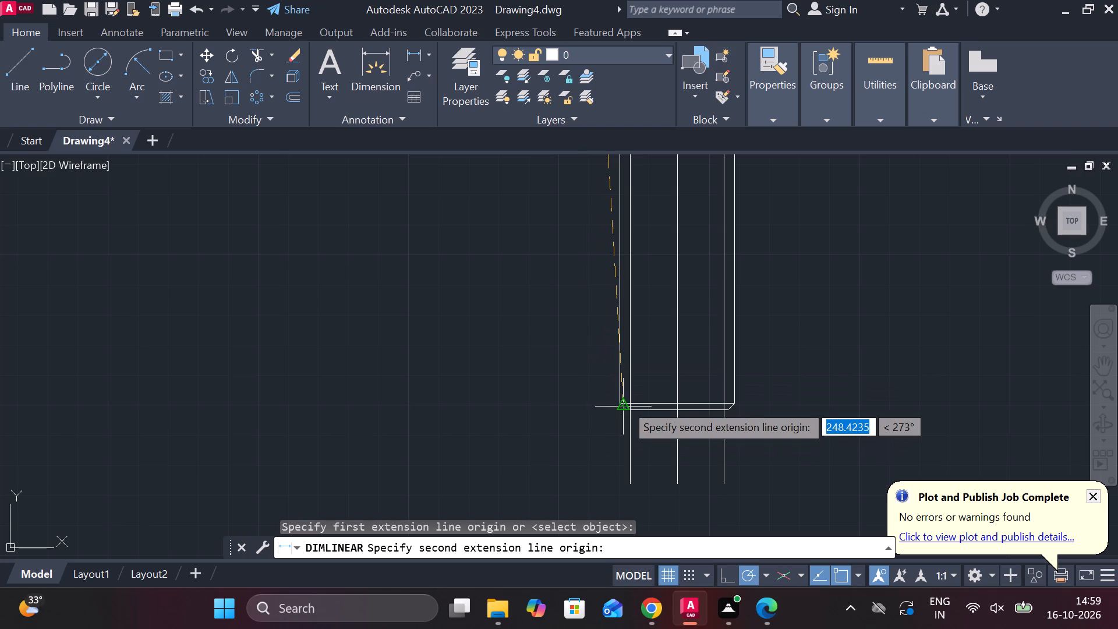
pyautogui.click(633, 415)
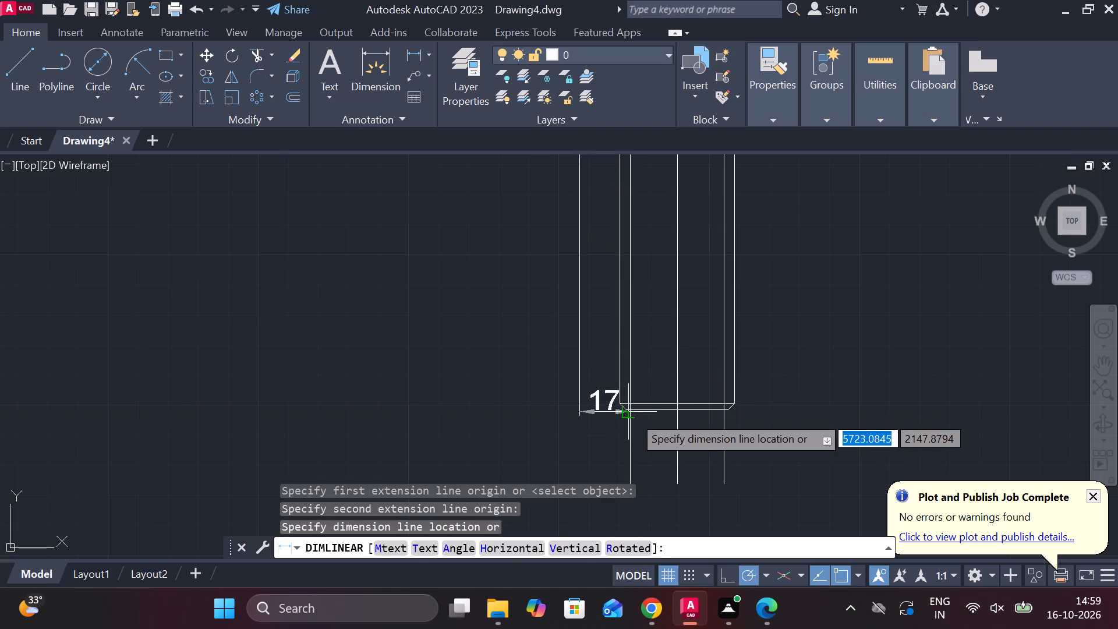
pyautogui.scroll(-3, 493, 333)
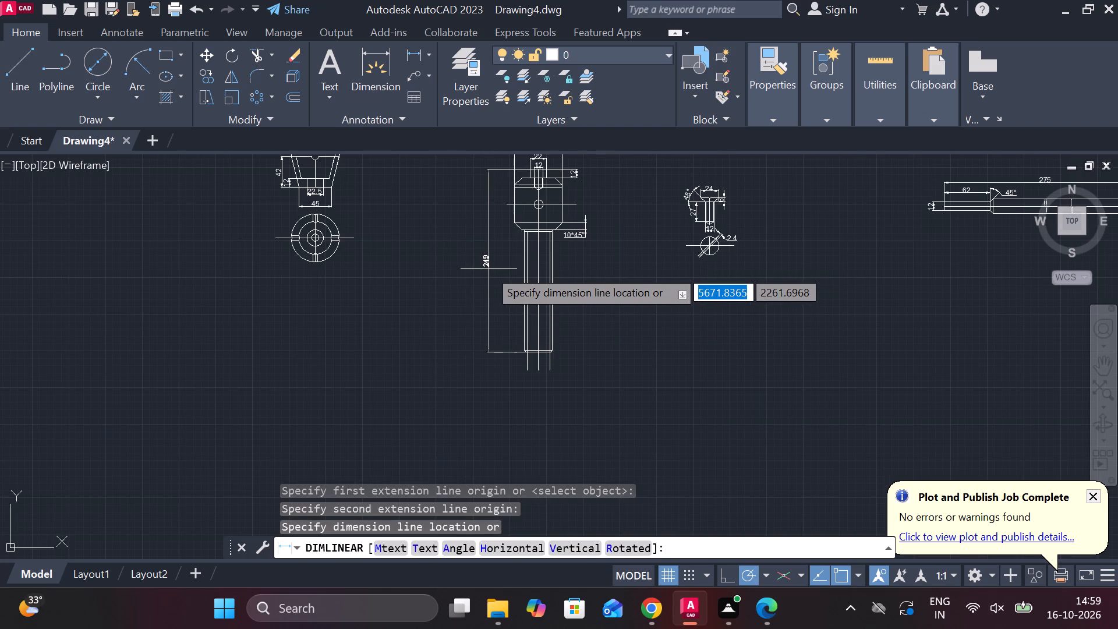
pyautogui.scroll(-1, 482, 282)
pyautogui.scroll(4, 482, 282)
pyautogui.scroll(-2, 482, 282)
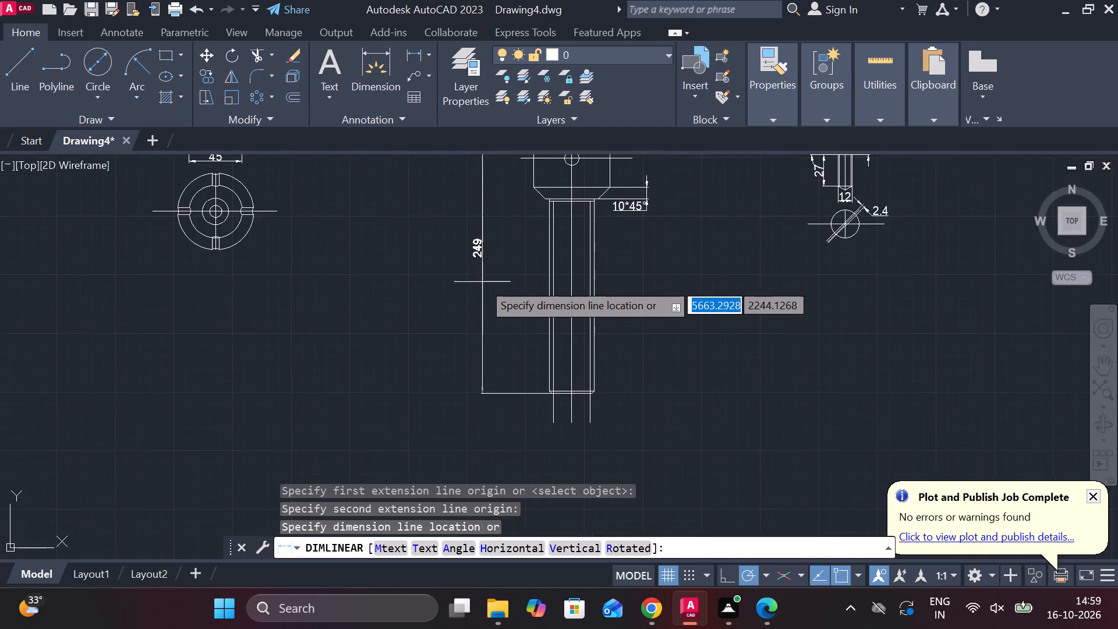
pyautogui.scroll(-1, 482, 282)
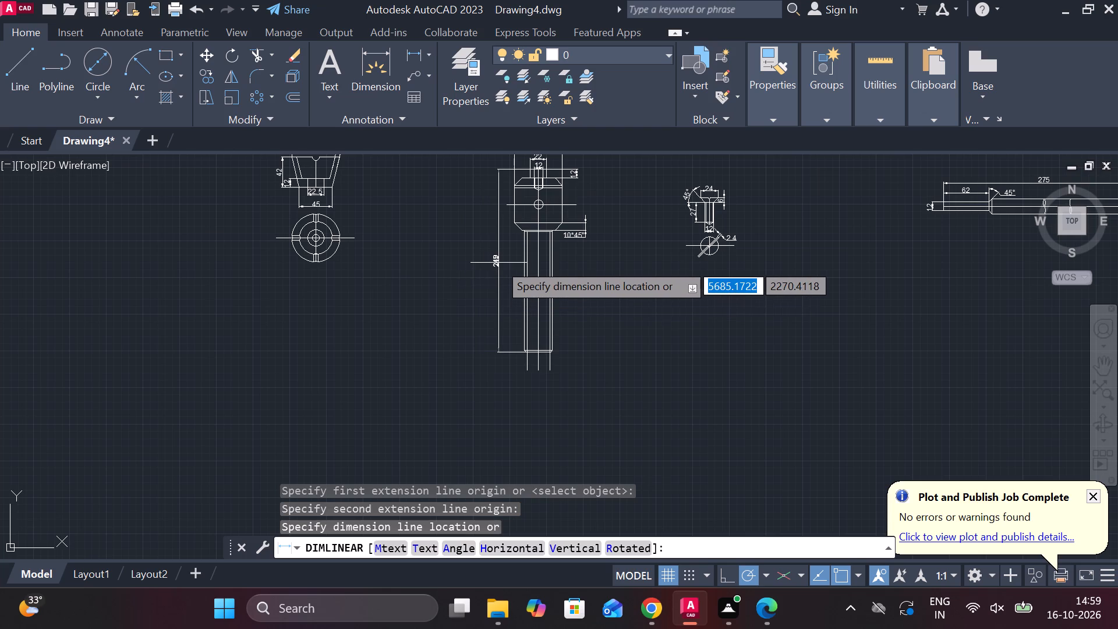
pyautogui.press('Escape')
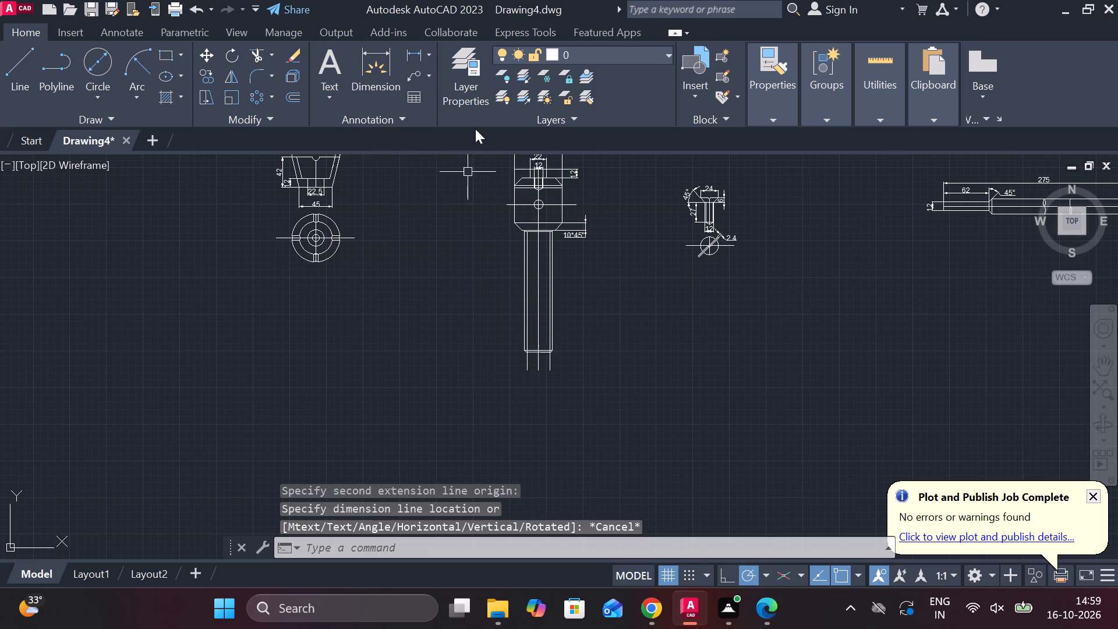
# Add a vertical linear dimension from the left end of the raised top line to the shank's lower chamfered end, placed left of the part.
pyautogui.click(413, 55)
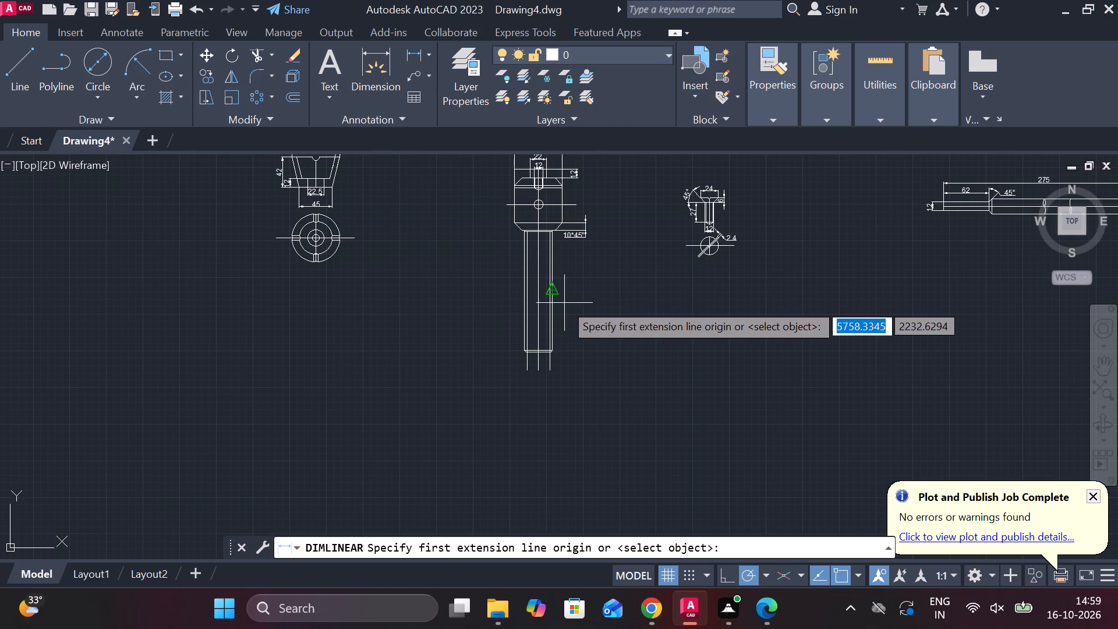
pyautogui.scroll(2, 536, 206)
pyautogui.scroll(-2, 536, 211)
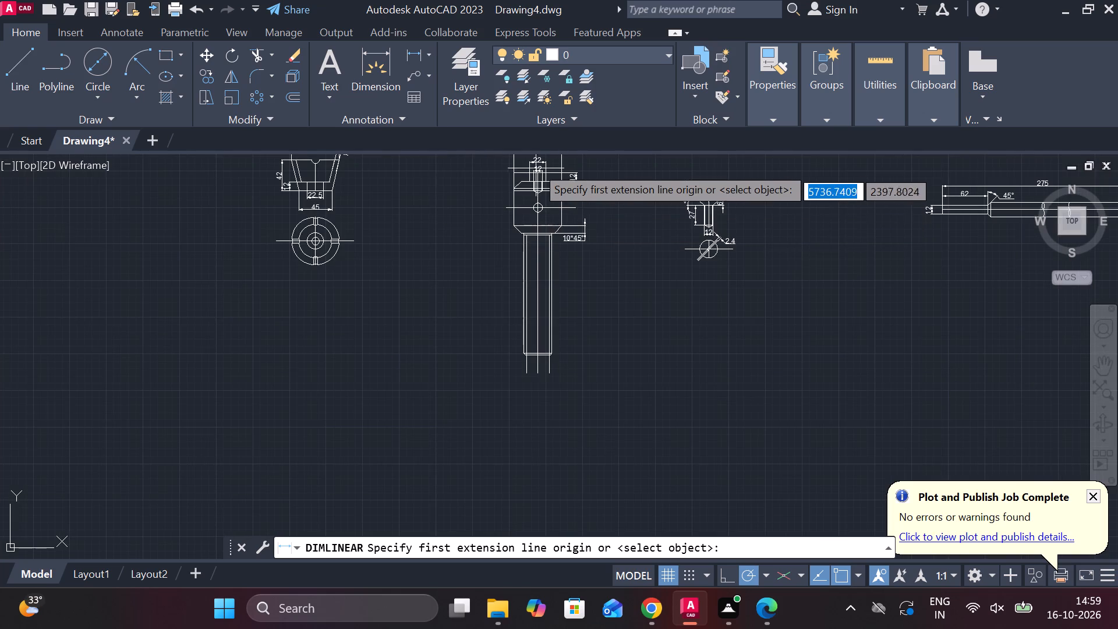
pyautogui.scroll(3, 536, 165)
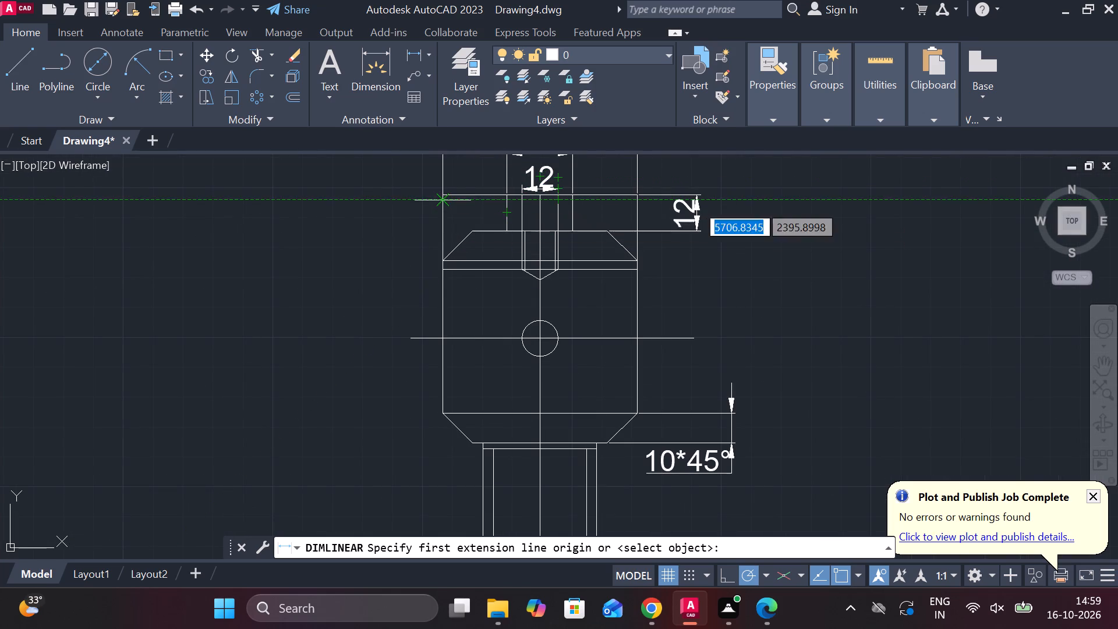
pyautogui.click(444, 196)
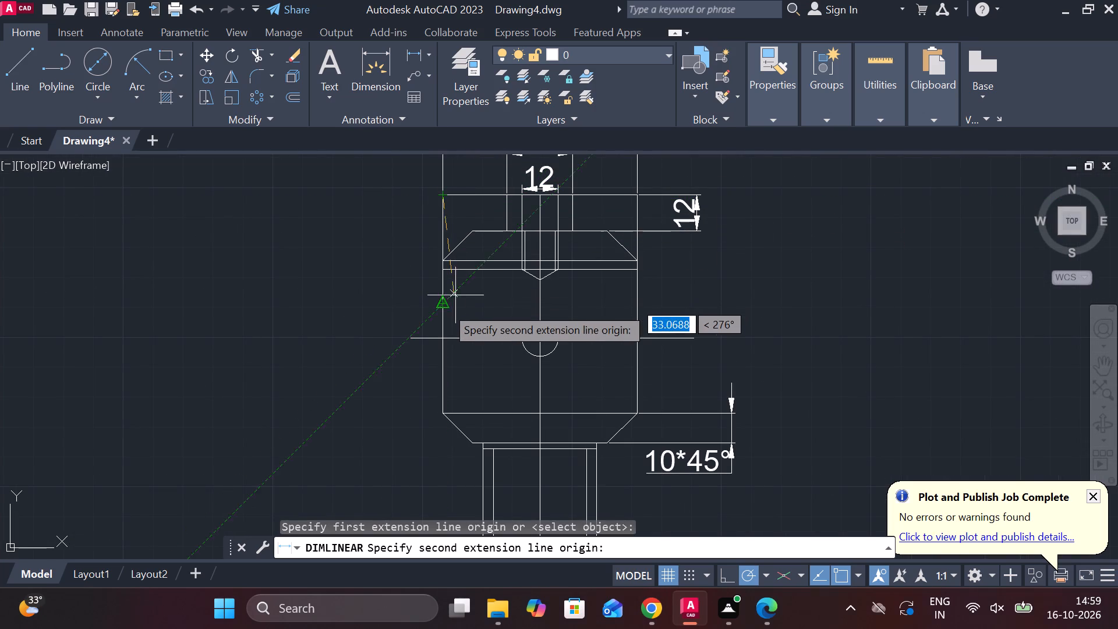
pyautogui.scroll(-3, 445, 306)
pyautogui.scroll(-2, 512, 494)
pyautogui.scroll(4, 512, 494)
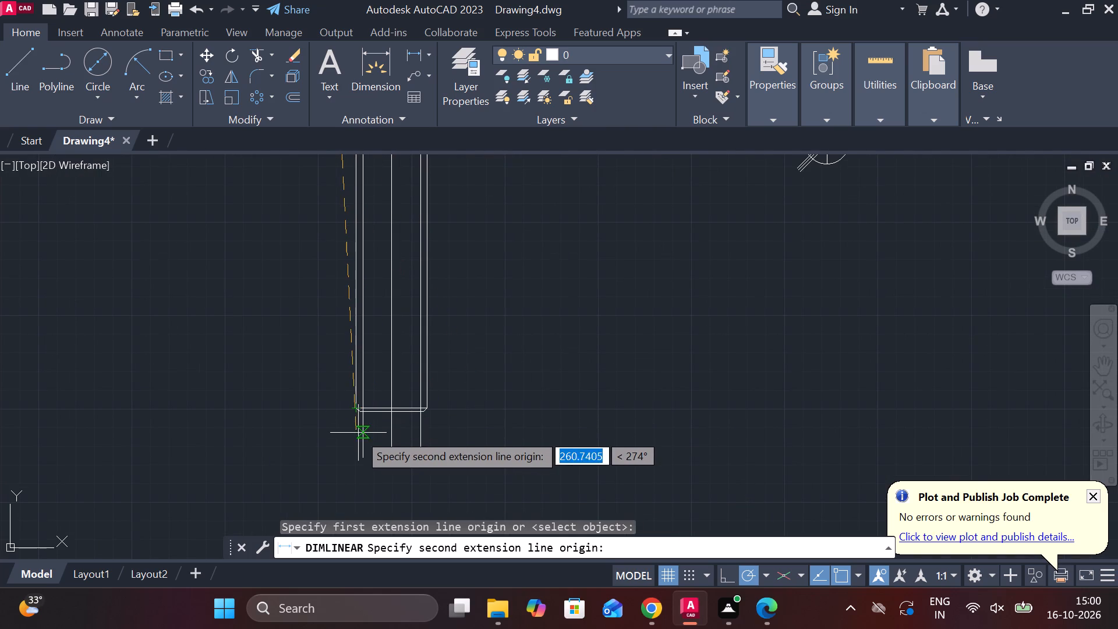
pyautogui.scroll(4, 358, 434)
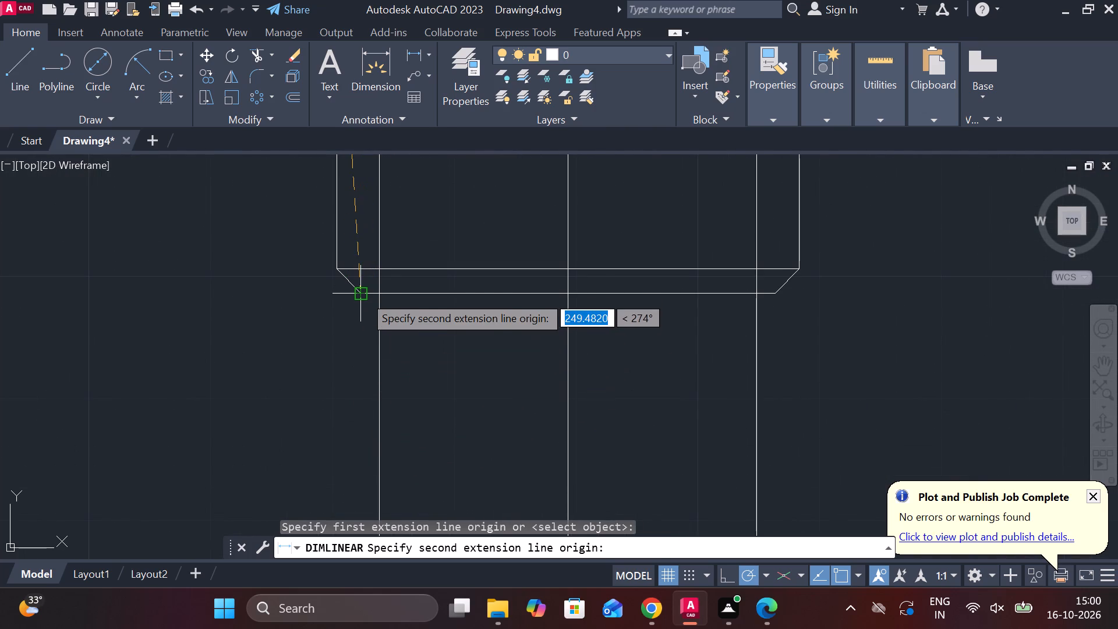
pyautogui.click(363, 295)
pyautogui.scroll(-4, 197, 234)
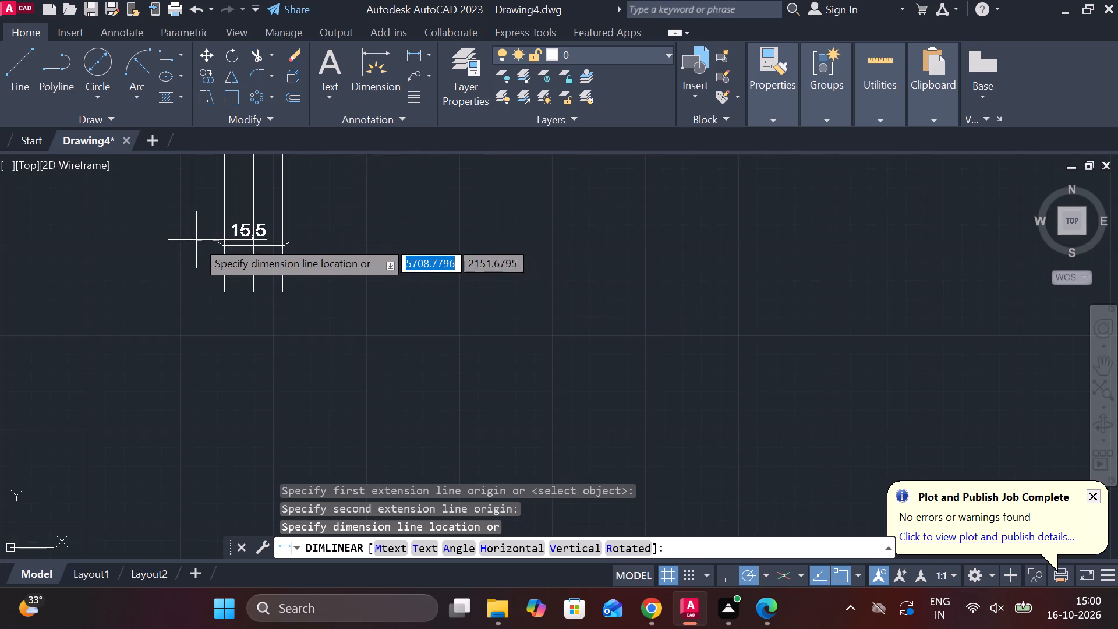
pyautogui.scroll(-2, 200, 289)
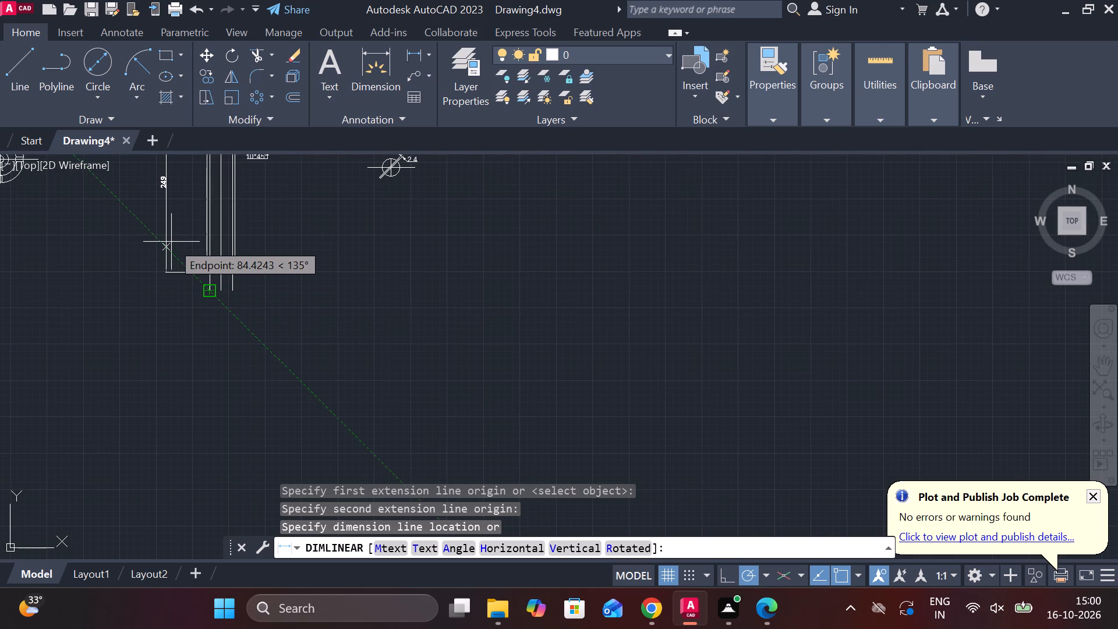
pyautogui.scroll(3, 171, 242)
pyautogui.scroll(-5, 171, 242)
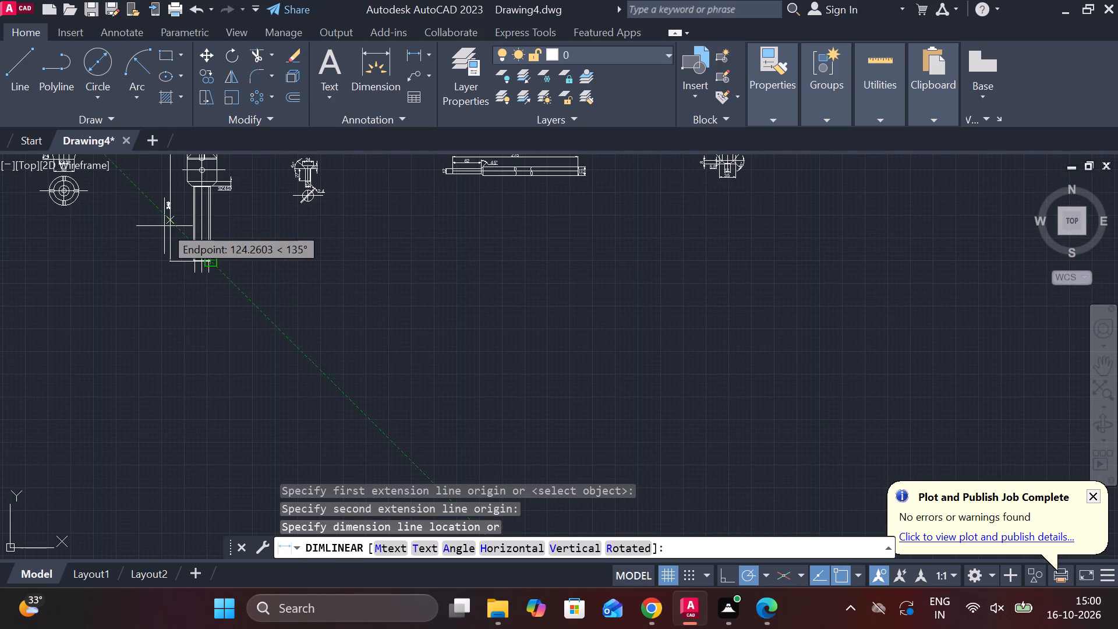
pyautogui.scroll(-3, 164, 226)
pyautogui.scroll(5, 162, 217)
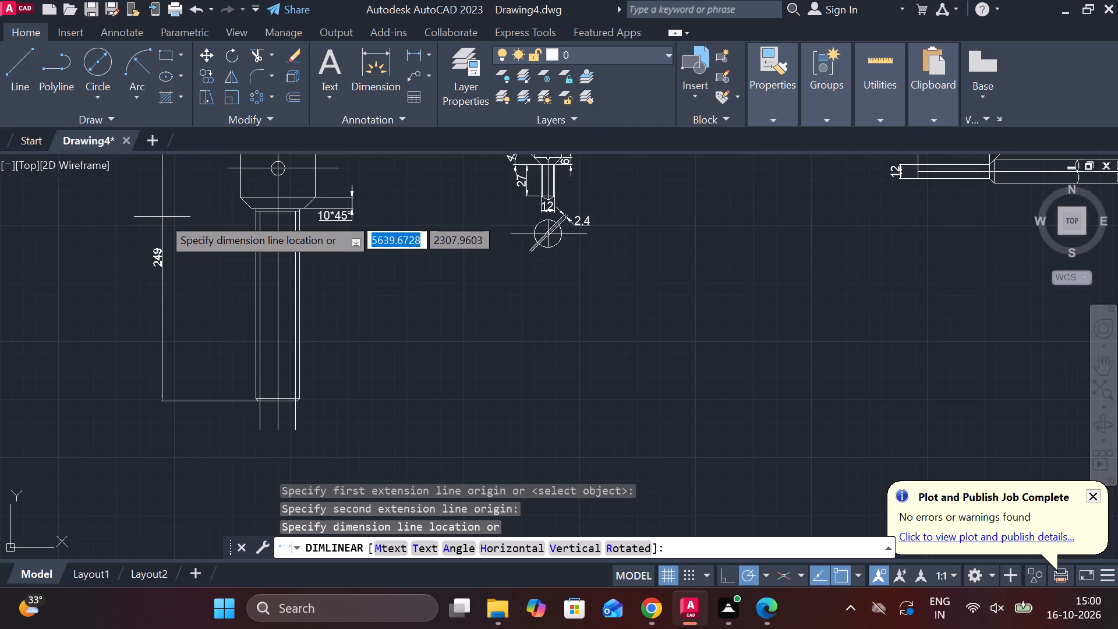
pyautogui.scroll(4, 162, 217)
pyautogui.scroll(-5, 162, 217)
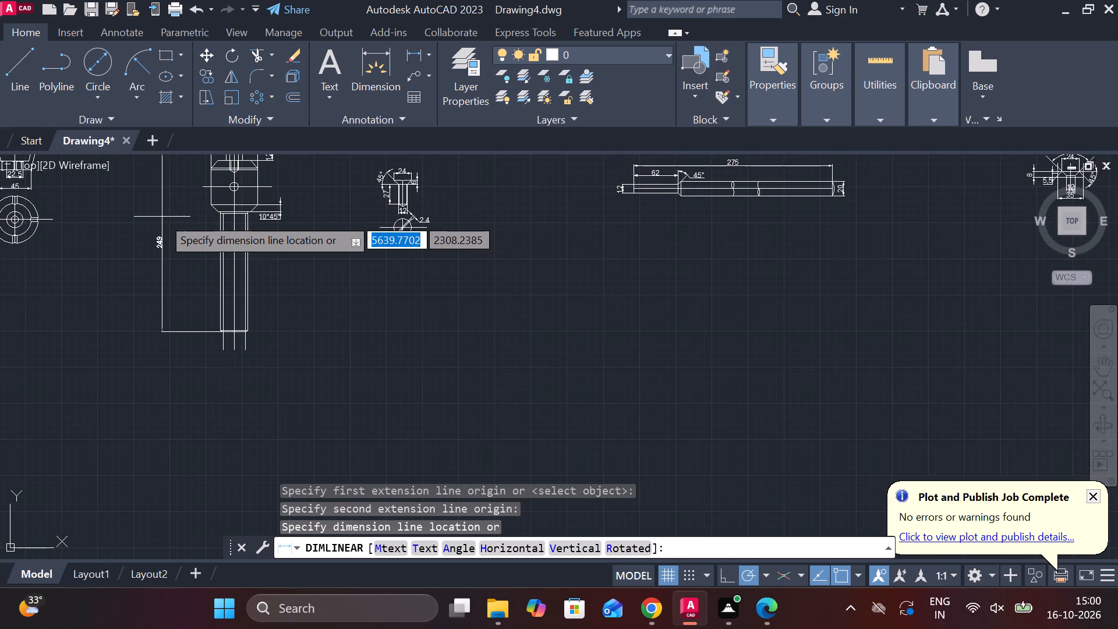
pyautogui.scroll(-2, 162, 221)
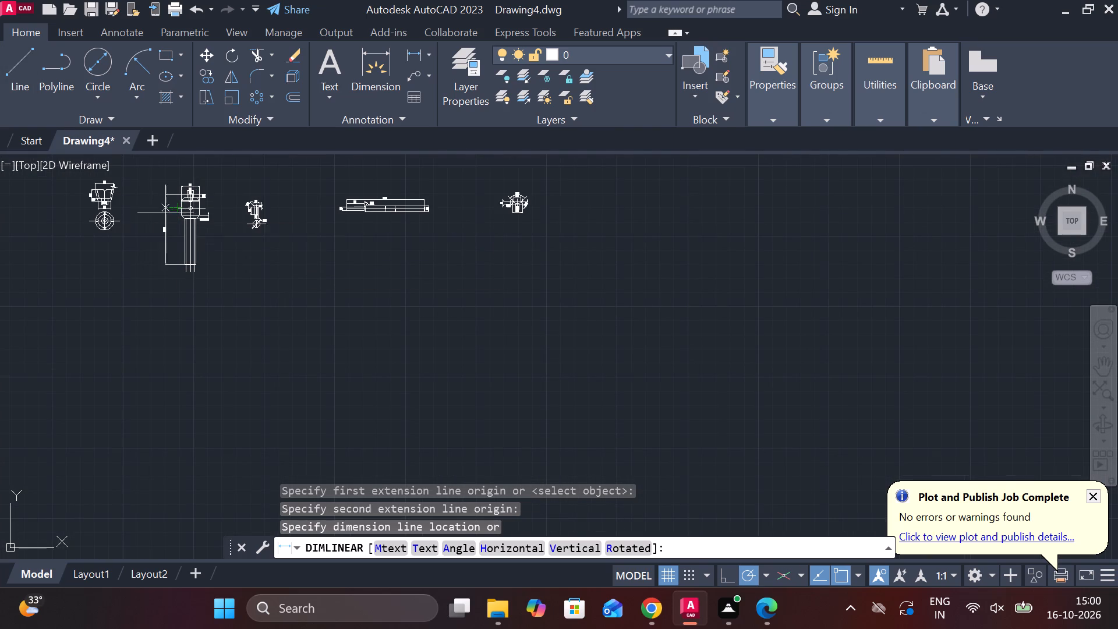
pyautogui.click(173, 217)
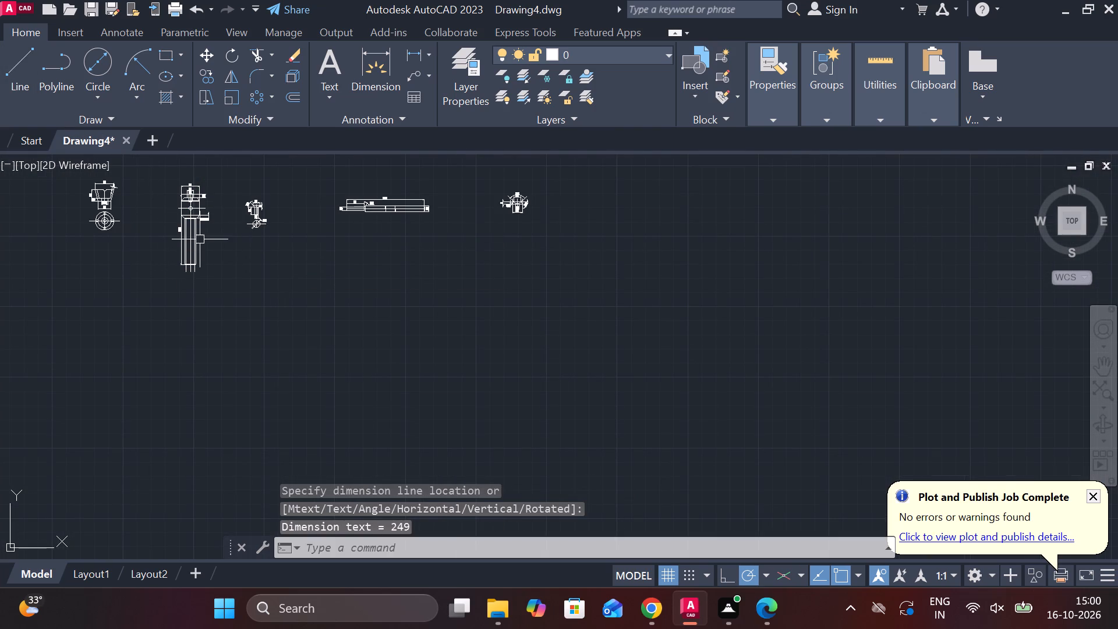
# Move the overall length dimension line farther left, clear of the block and shank.
pyautogui.scroll(3, 200, 239)
pyautogui.click(118, 192)
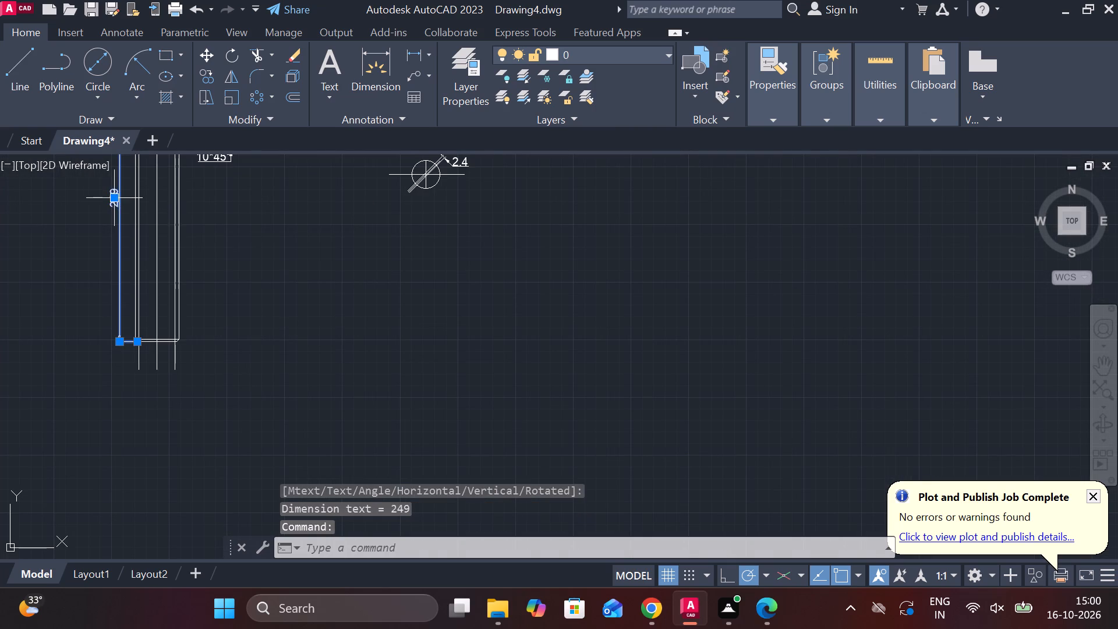
pyautogui.click(115, 196)
pyautogui.click(89, 196)
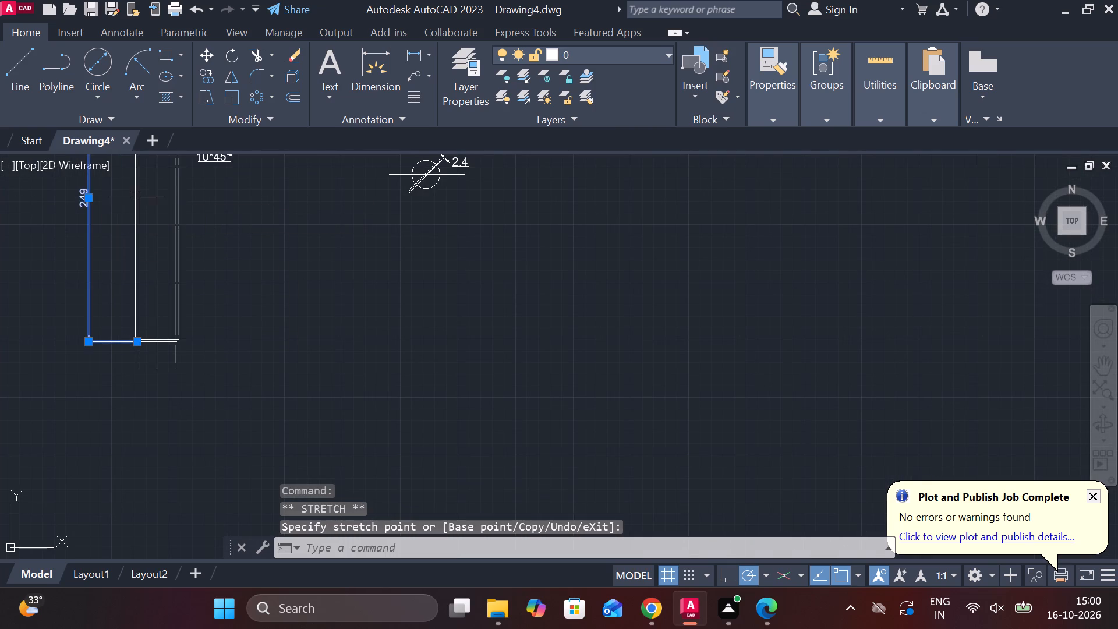
# Replace the overall length dimension's text with 240.
pyautogui.scroll(-4, 136, 196)
pyautogui.scroll(4, 136, 196)
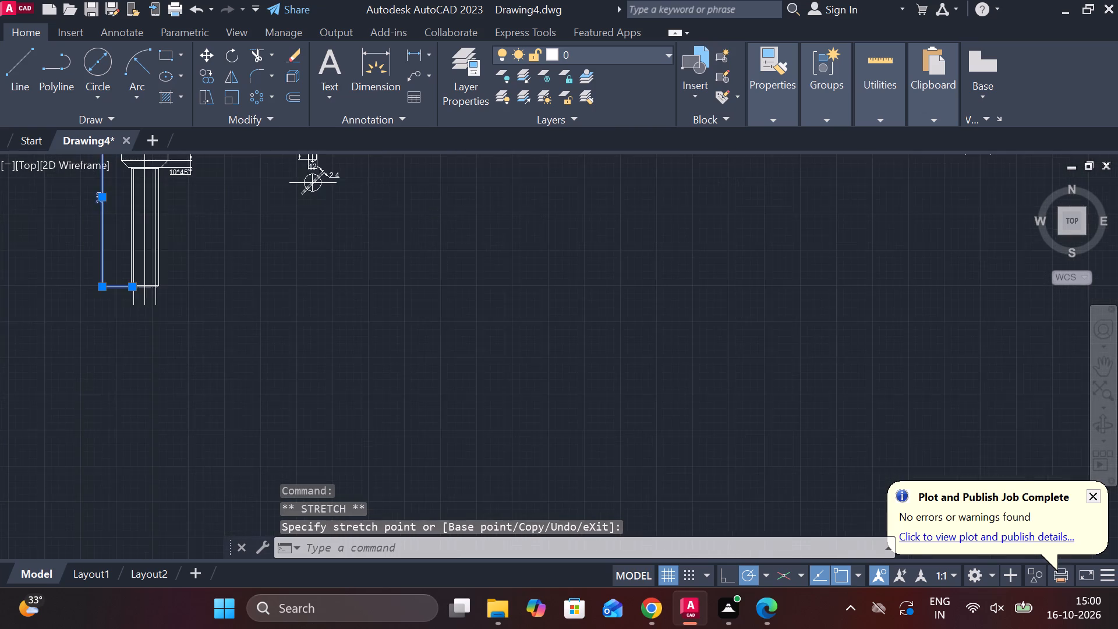
pyautogui.scroll(3, 81, 203)
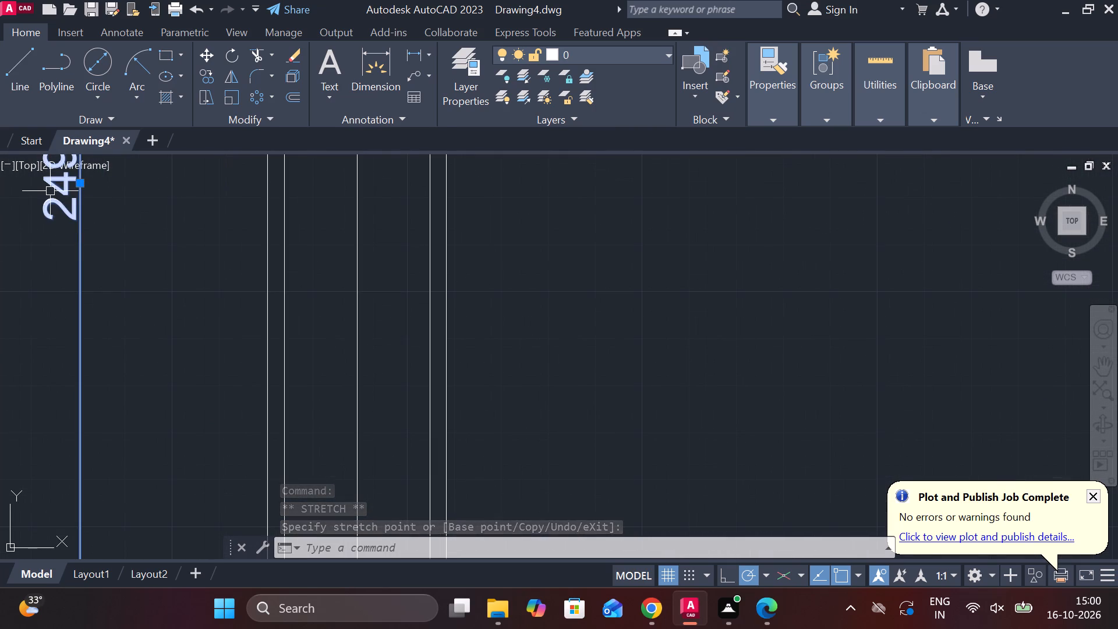
pyautogui.doubleClick(50, 191)
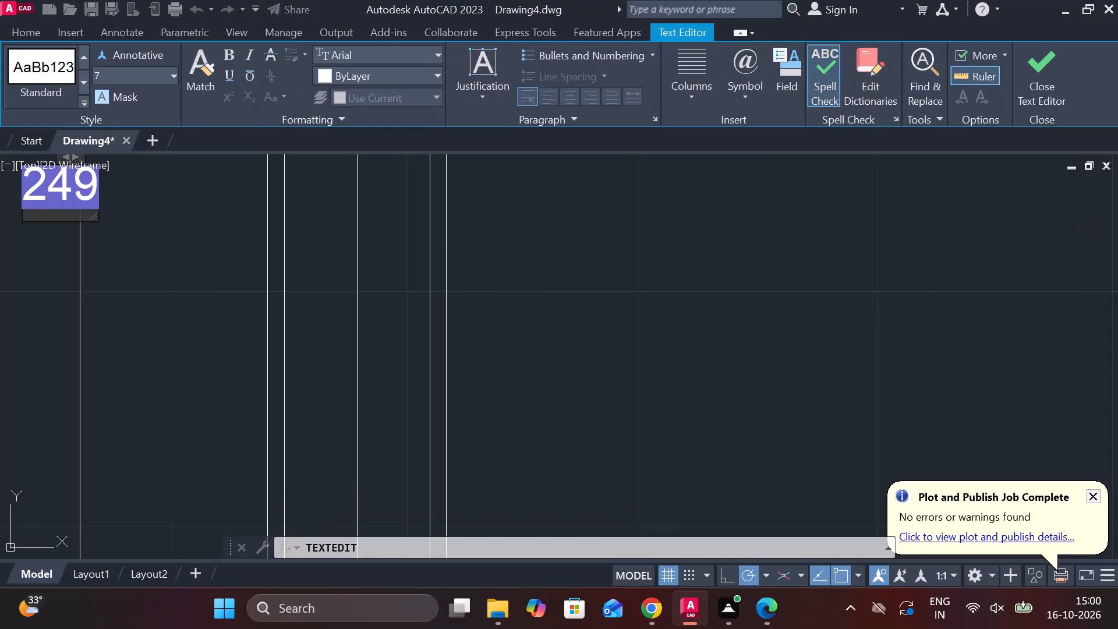
pyautogui.press('Right')
pyautogui.press('Right')
pyautogui.press('Right')
pyautogui.press('Right')
pyautogui.press('Right')
pyautogui.press('Right')
pyautogui.press('Right')
pyautogui.press('Right')
pyautogui.press('Right')
pyautogui.press('Right')
pyautogui.press('Right')
pyautogui.press('BackSpace')
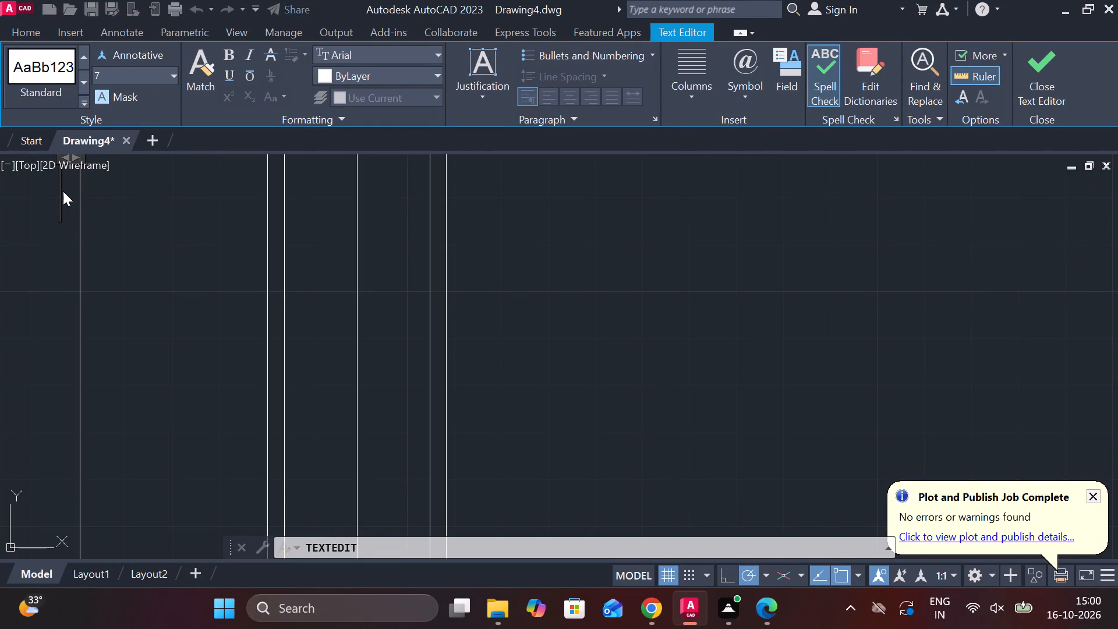
pyautogui.write('24')
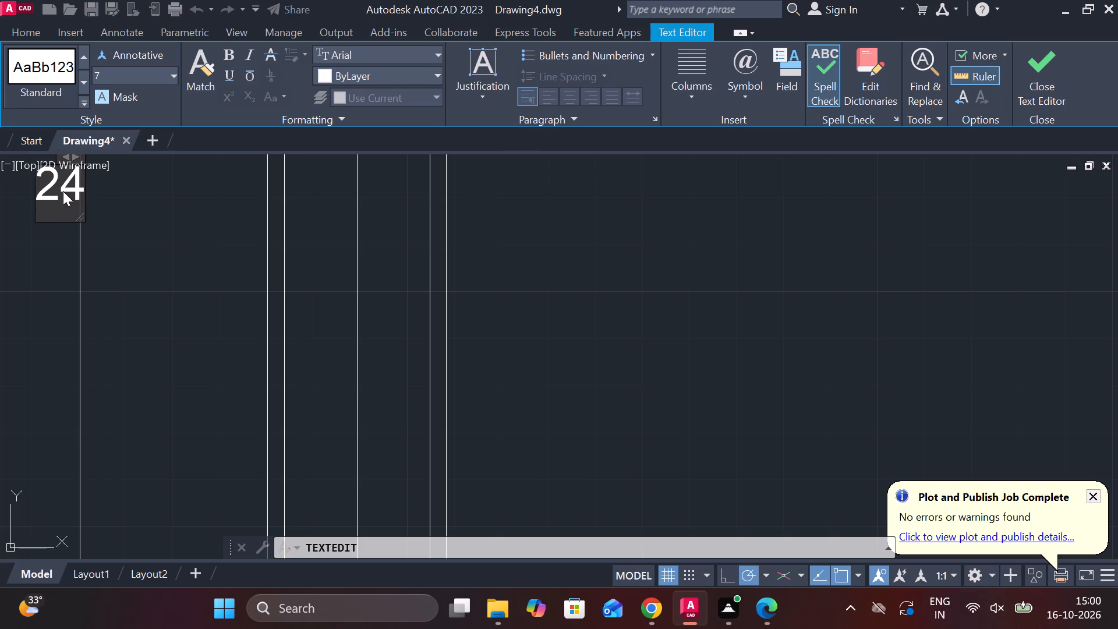
pyautogui.press('0')
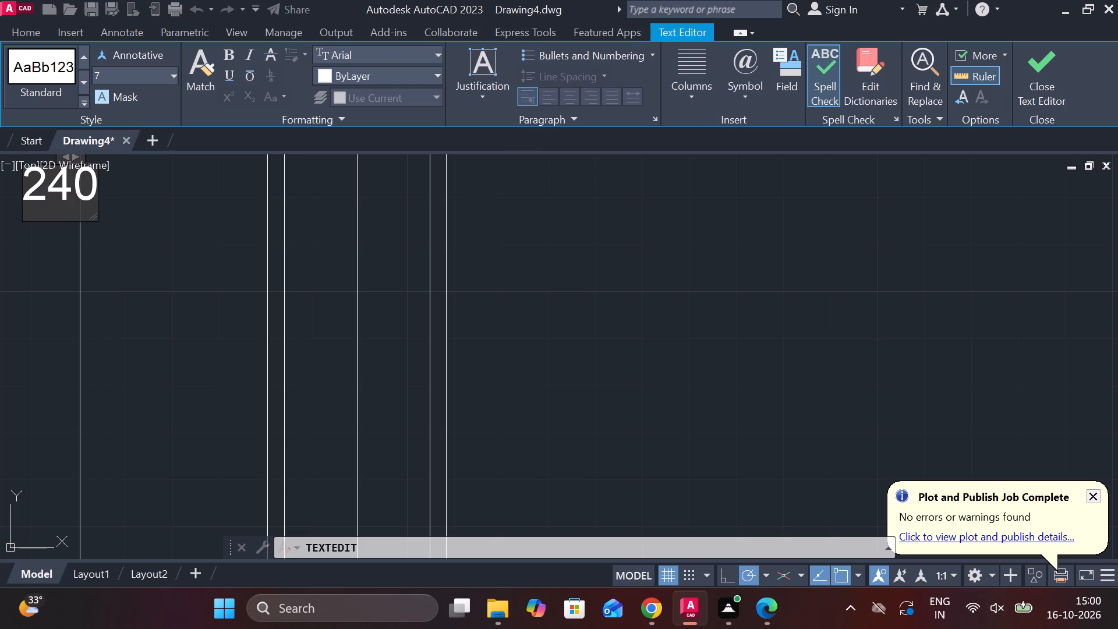
pyautogui.click(526, 339)
pyautogui.scroll(-4, 501, 342)
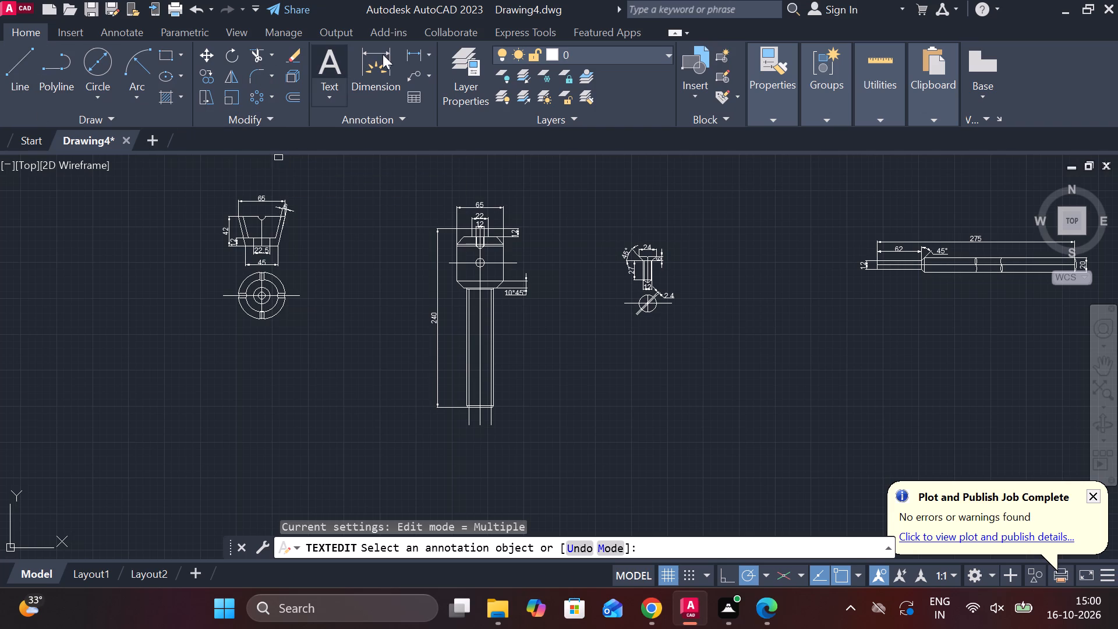
# Add a vertical linear dimension from the raised top line's left end to the block's bottom edge, between the block and the 240 dimension.
pyautogui.click(414, 58)
pyautogui.scroll(2, 416, 262)
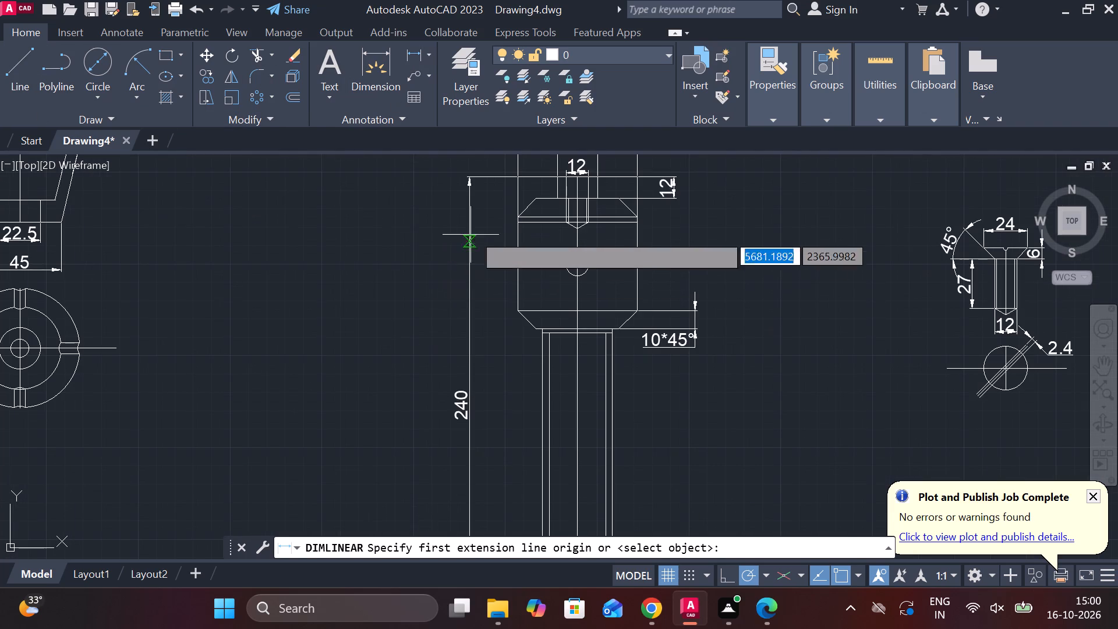
pyautogui.click(518, 176)
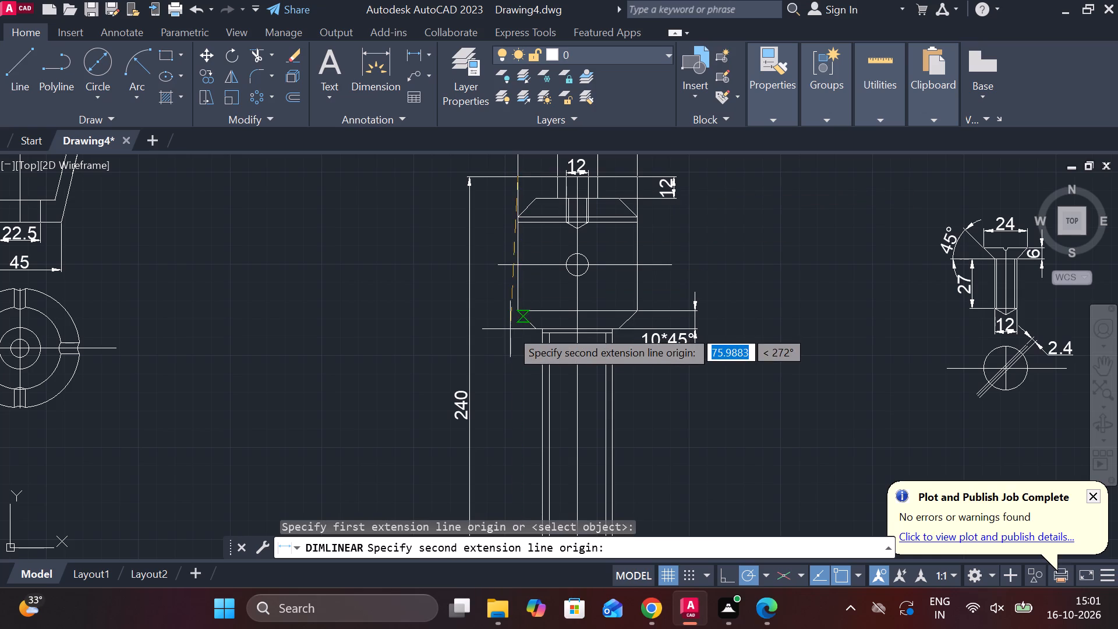
pyautogui.scroll(4, 536, 329)
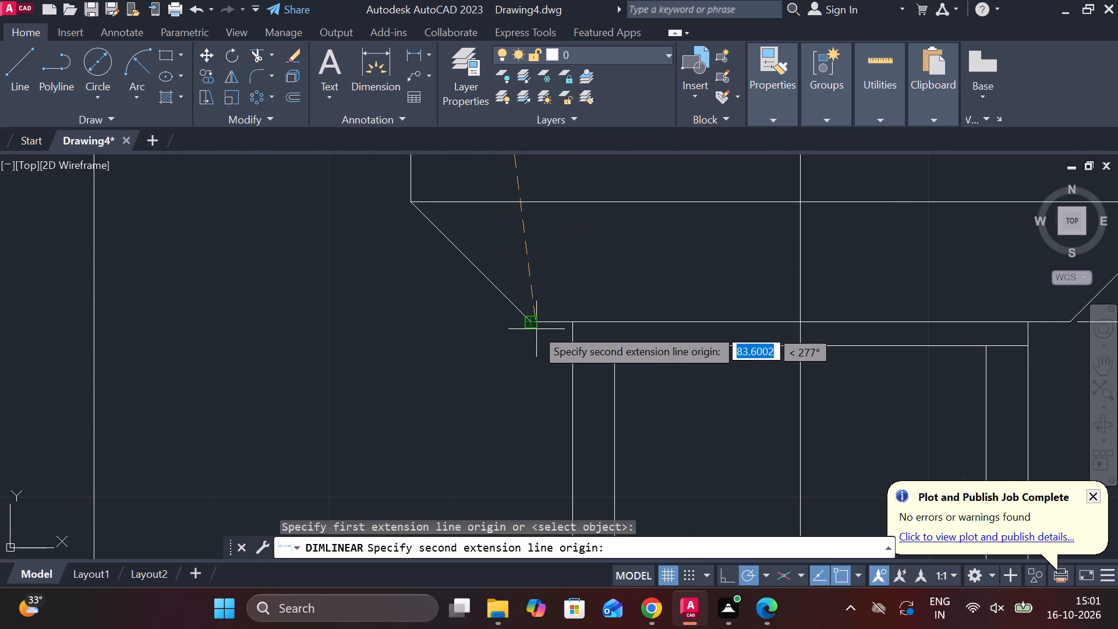
pyautogui.click(532, 325)
pyautogui.scroll(-4, 334, 239)
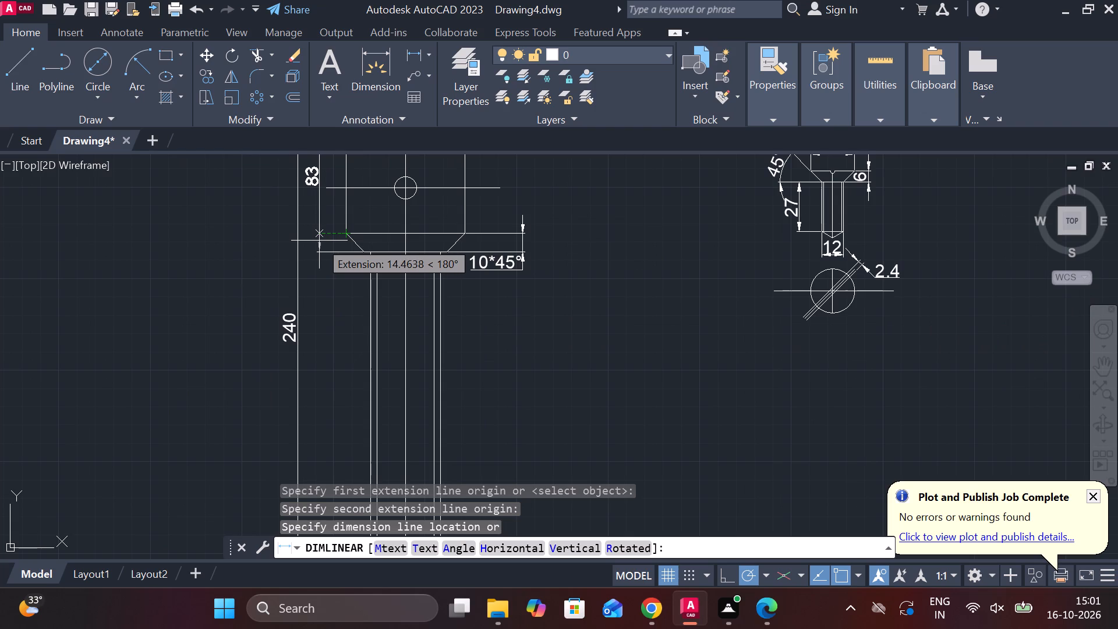
pyautogui.click(319, 241)
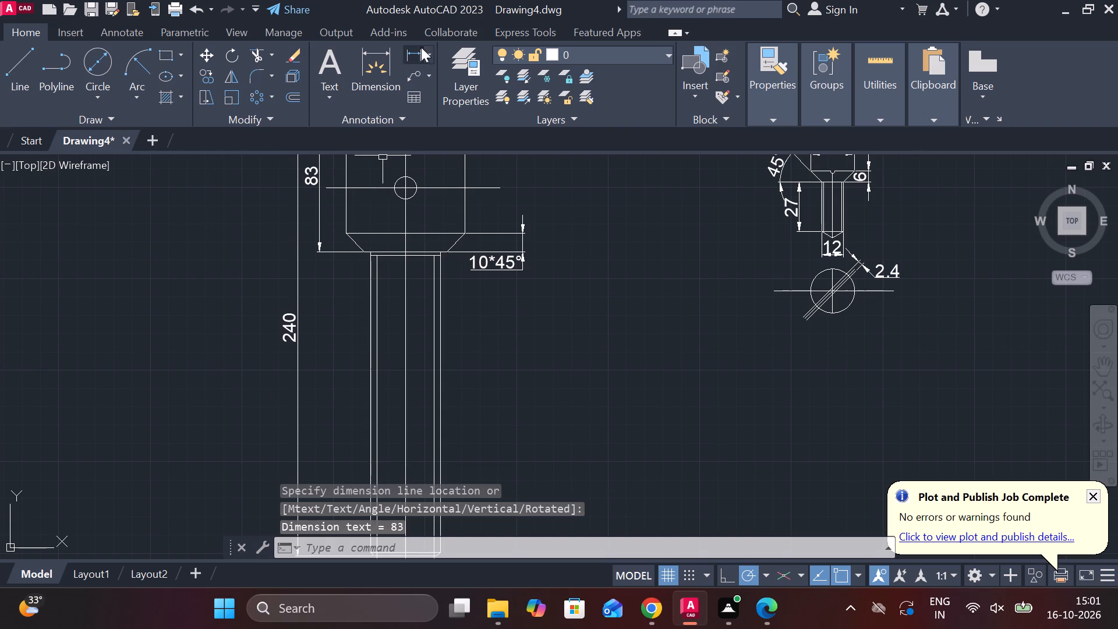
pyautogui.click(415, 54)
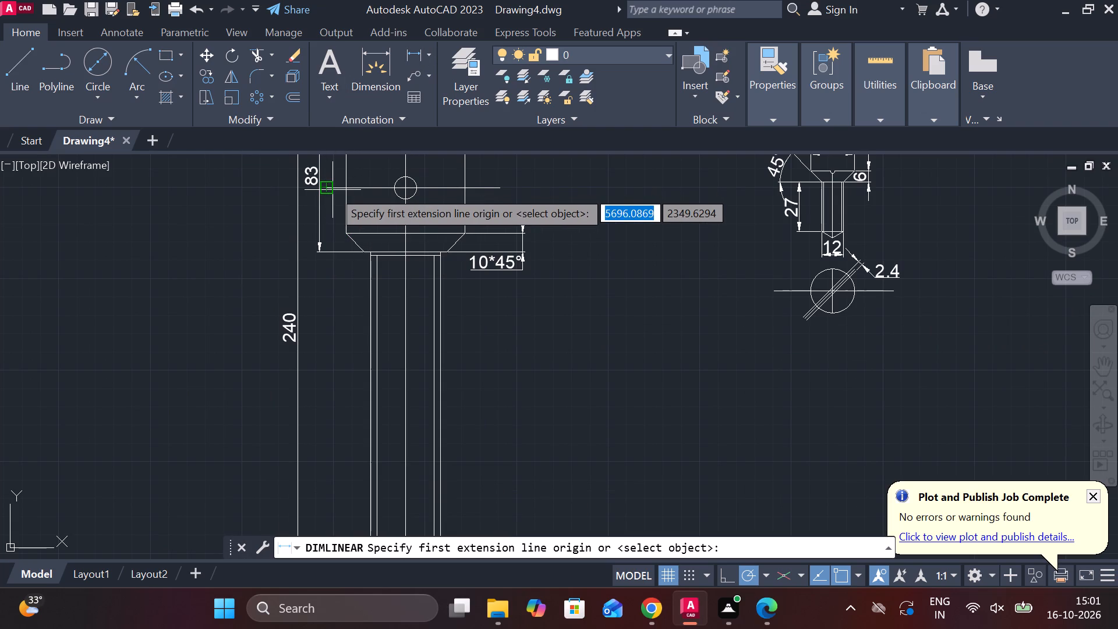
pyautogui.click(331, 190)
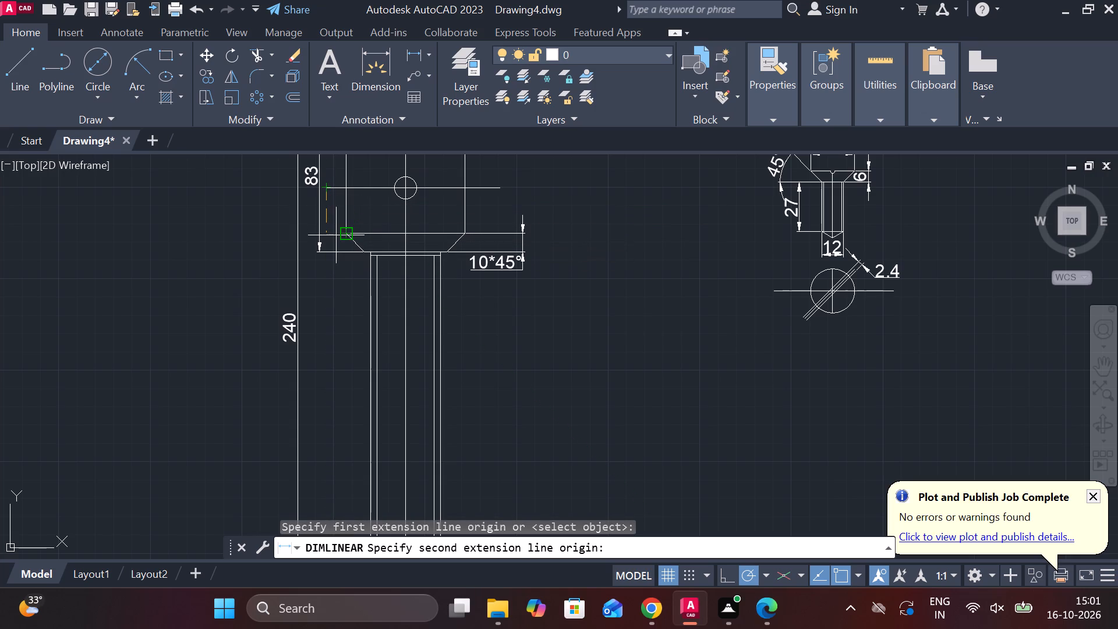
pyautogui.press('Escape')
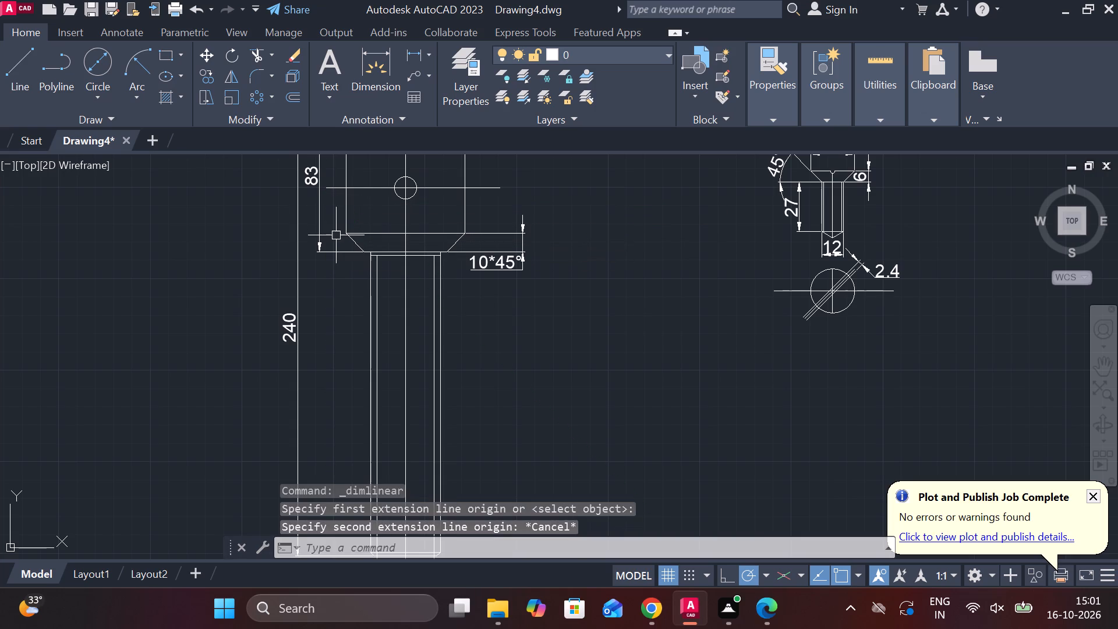
# Add a vertical linear dimension from the cross hole's centre line to the block's bottom edge, just left of the block.
pyautogui.click(411, 54)
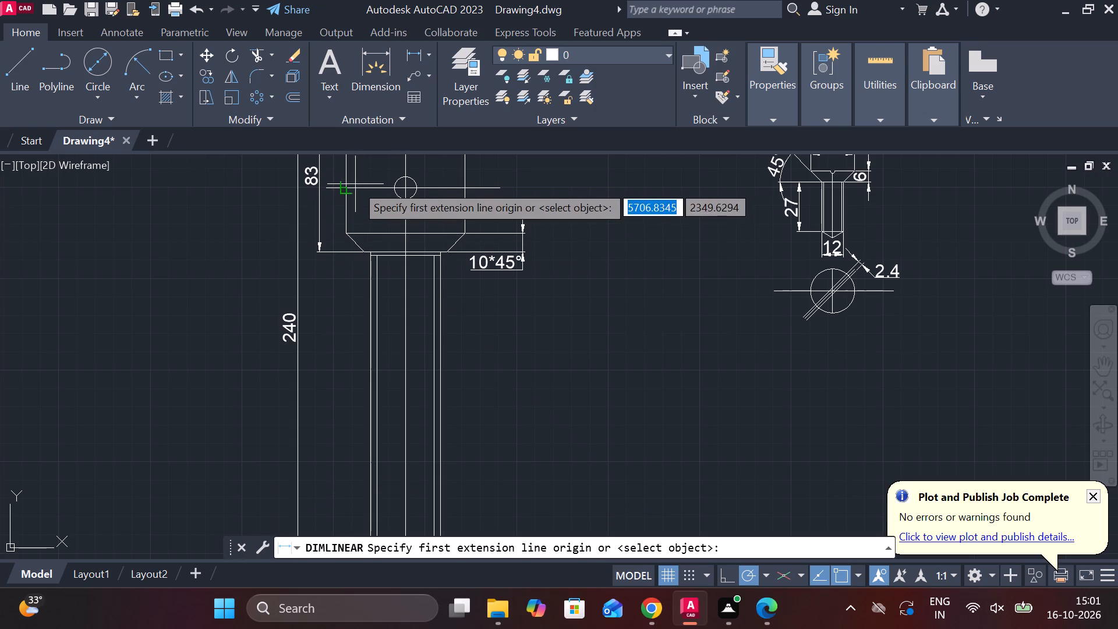
pyautogui.click(342, 190)
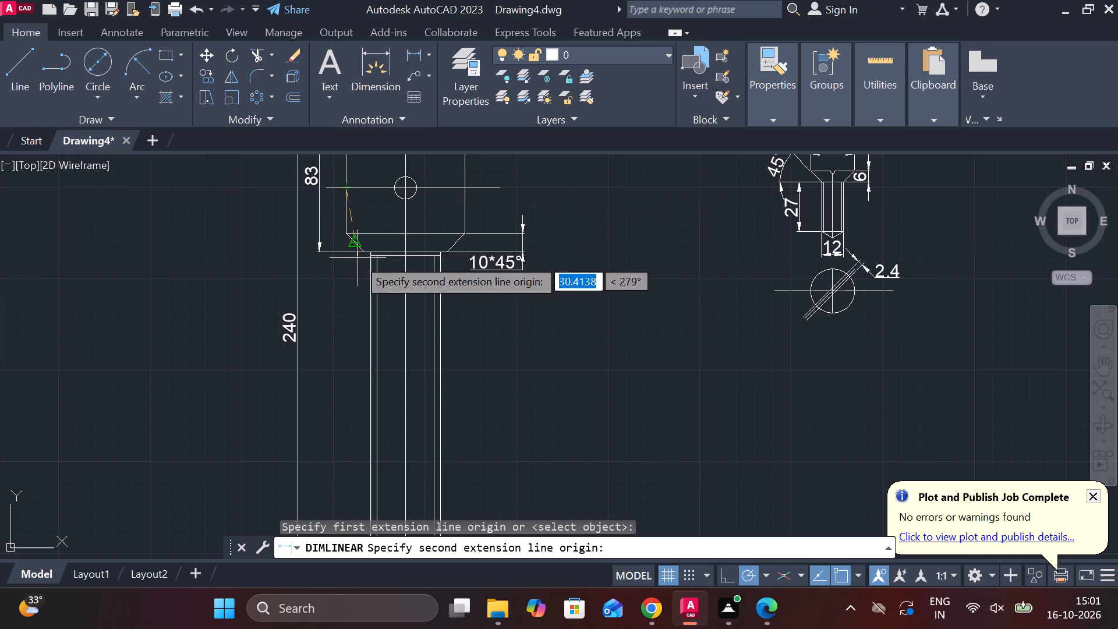
pyautogui.scroll(3, 375, 257)
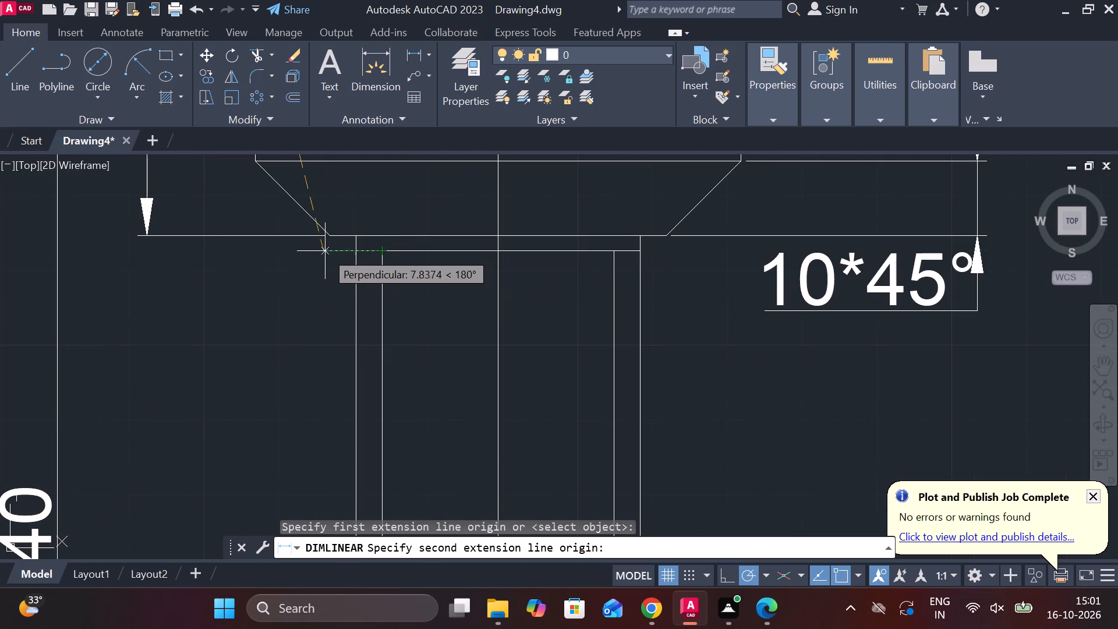
pyautogui.click(330, 240)
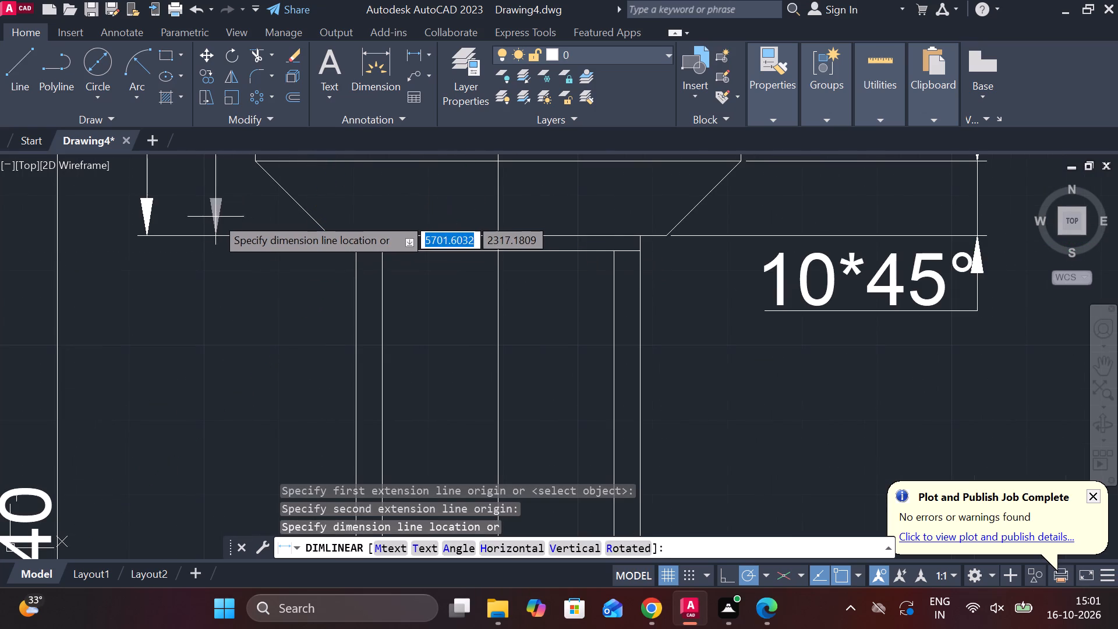
pyautogui.scroll(-3, 213, 217)
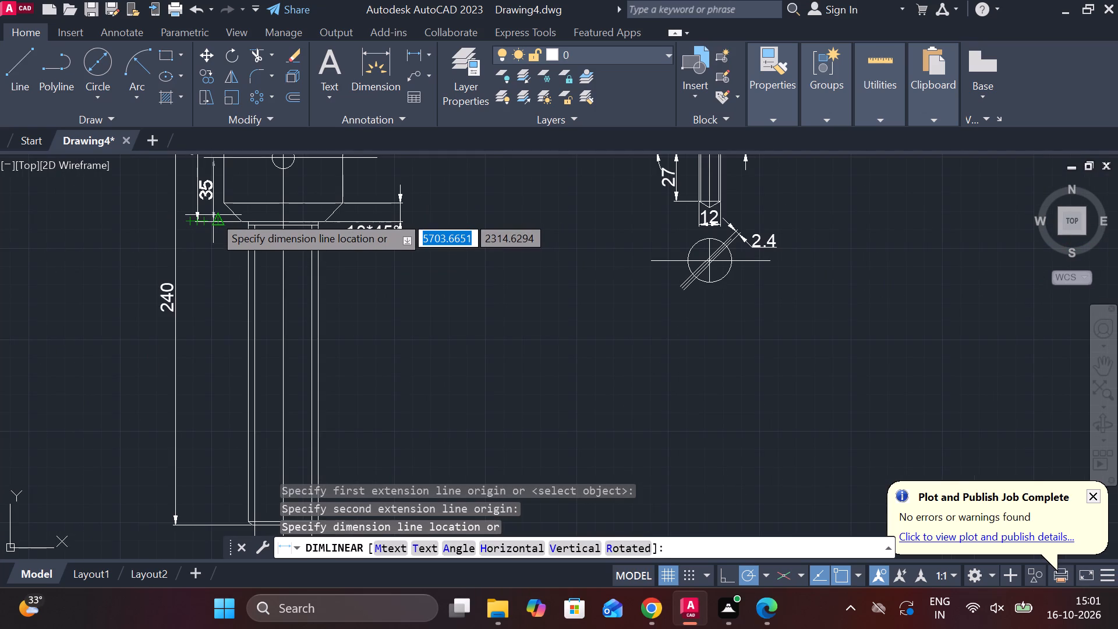
pyautogui.click(213, 215)
# Add a vertical linear dimension from the raised top line to the lower horizontal line beneath the block's upper chamfer, just left of the block.
pyautogui.scroll(-2, 324, 216)
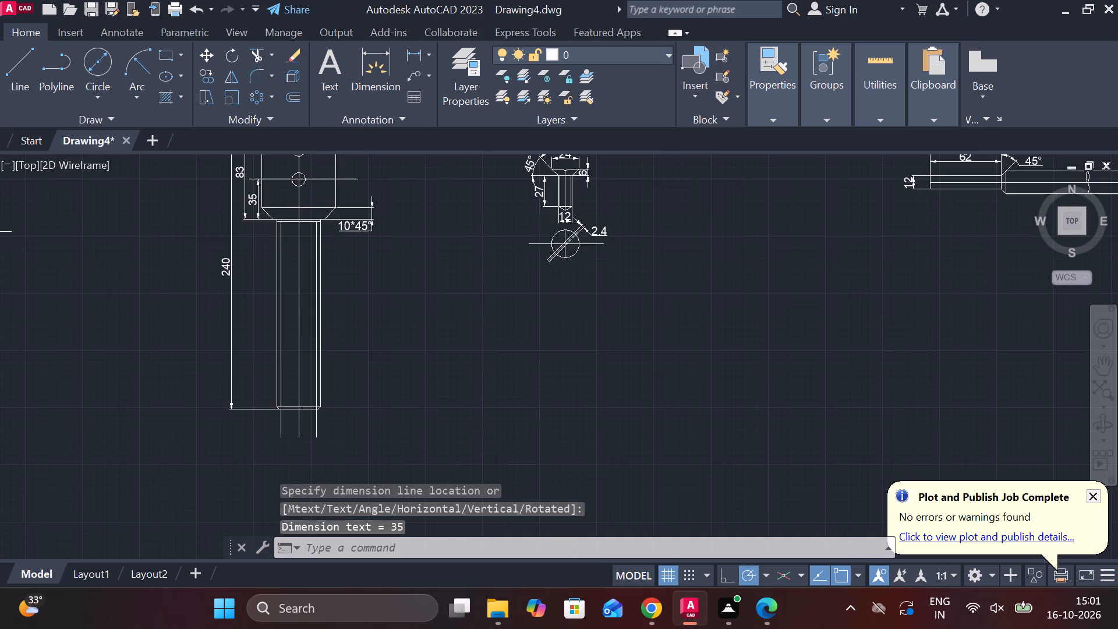
pyautogui.scroll(-2, 365, 189)
pyautogui.scroll(3, 359, 153)
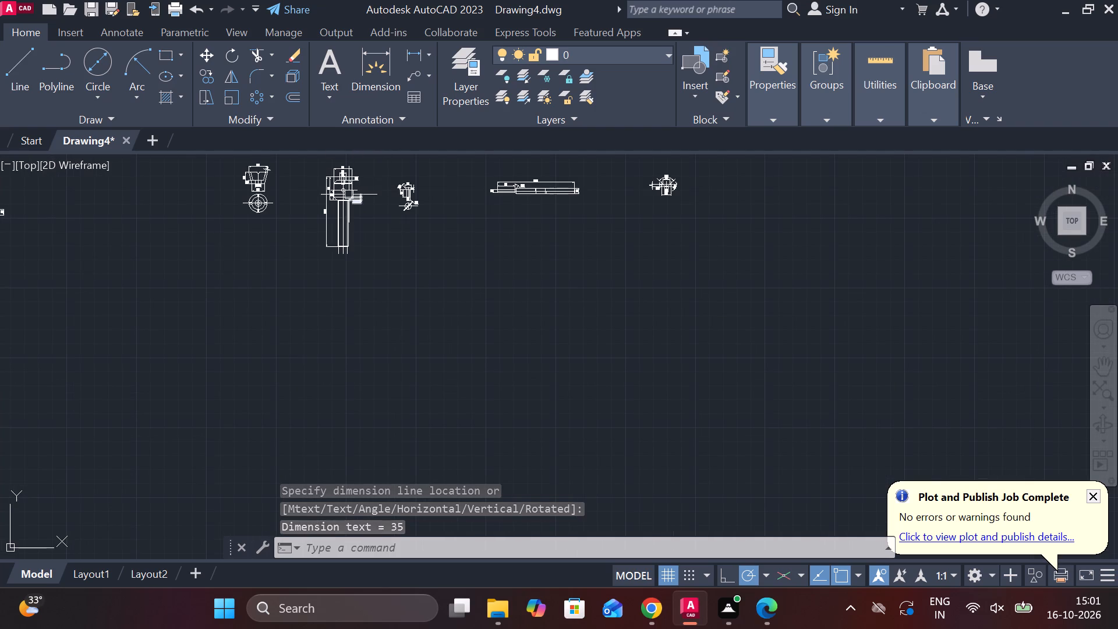
pyautogui.scroll(3, 376, 178)
pyautogui.scroll(2, 211, 204)
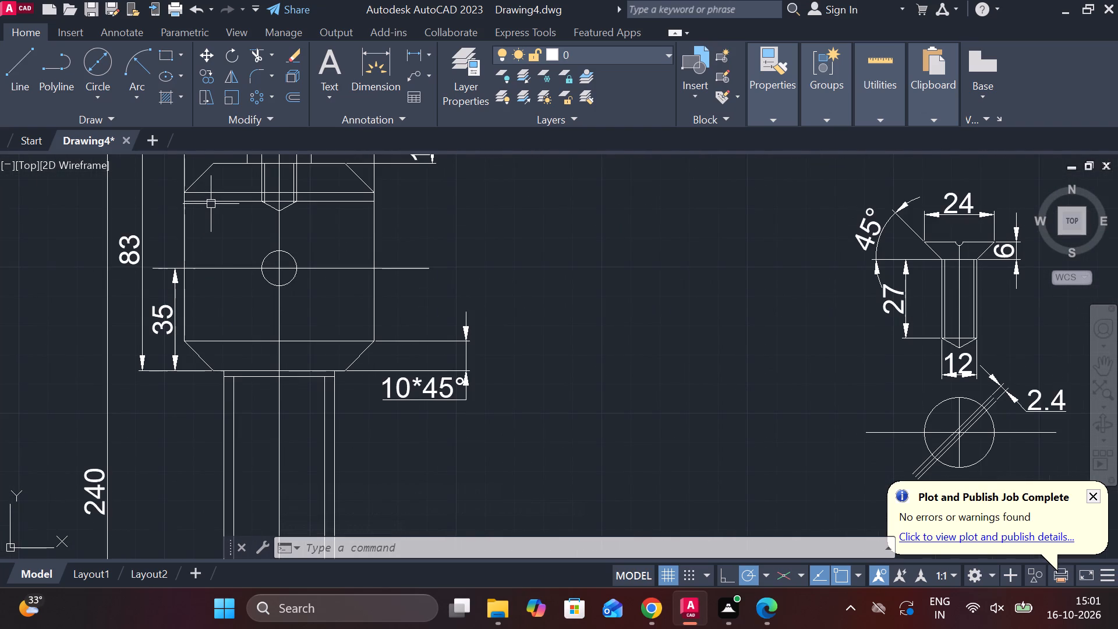
pyautogui.scroll(-2, 211, 204)
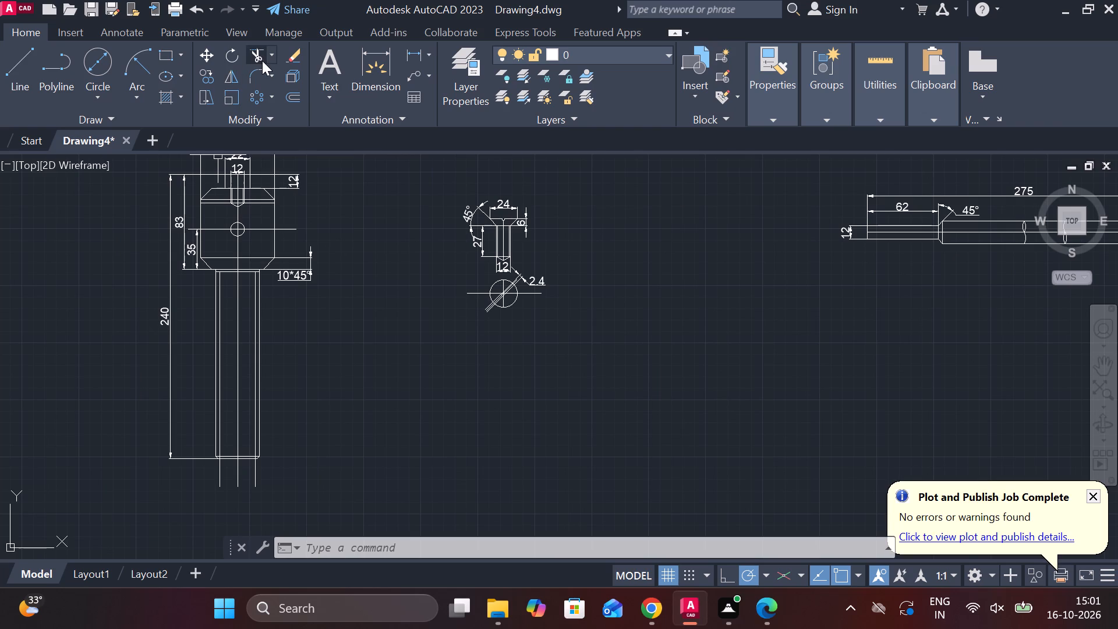
pyautogui.click(415, 55)
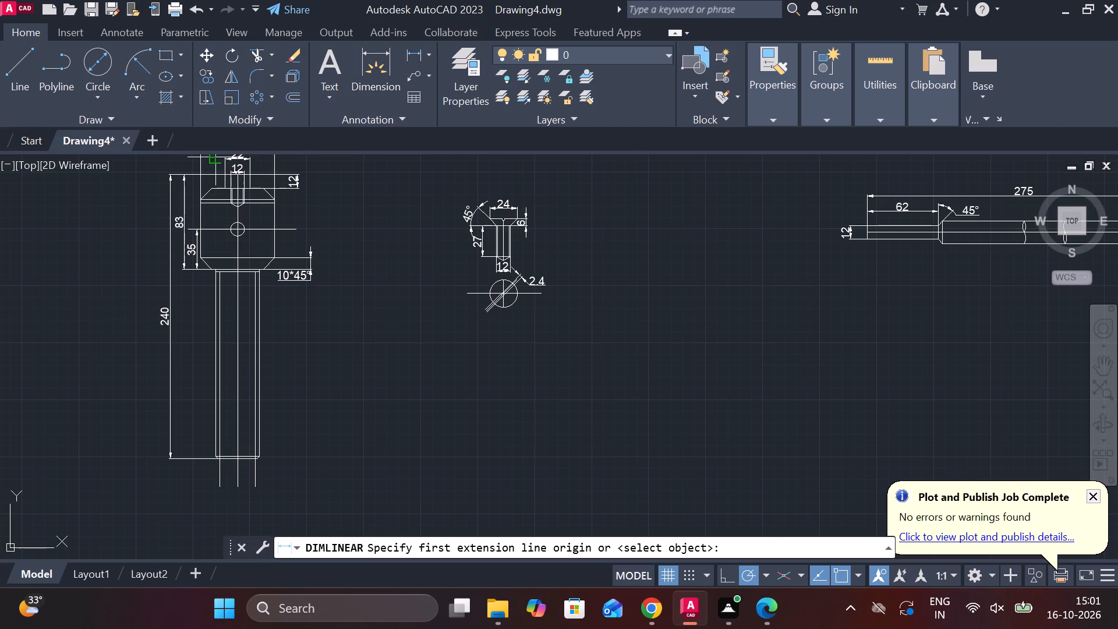
pyautogui.scroll(3, 190, 178)
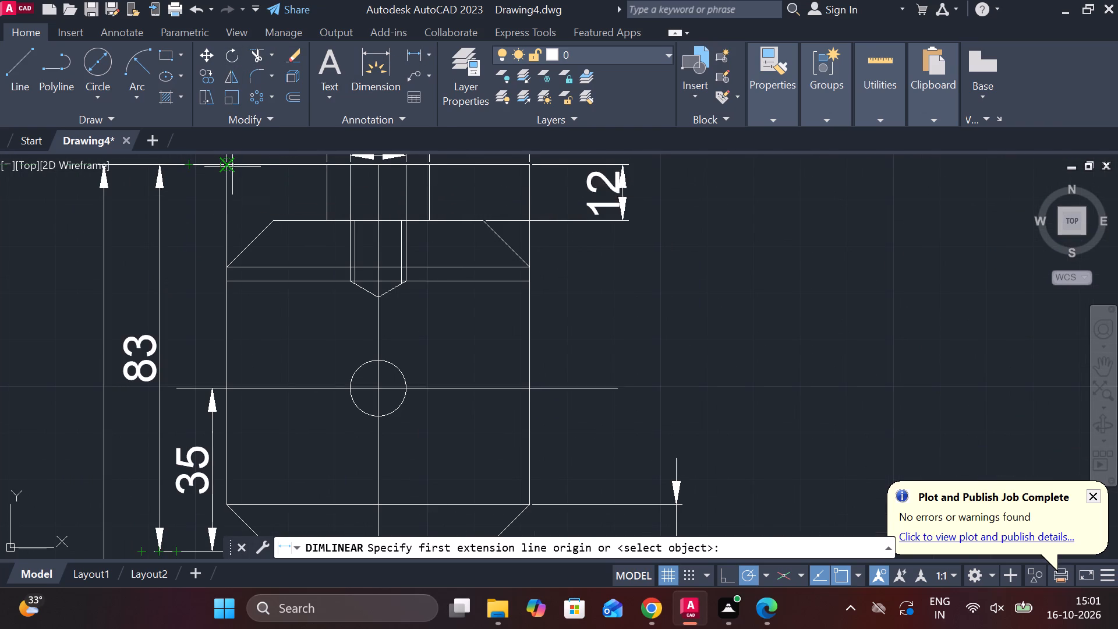
pyautogui.click(229, 167)
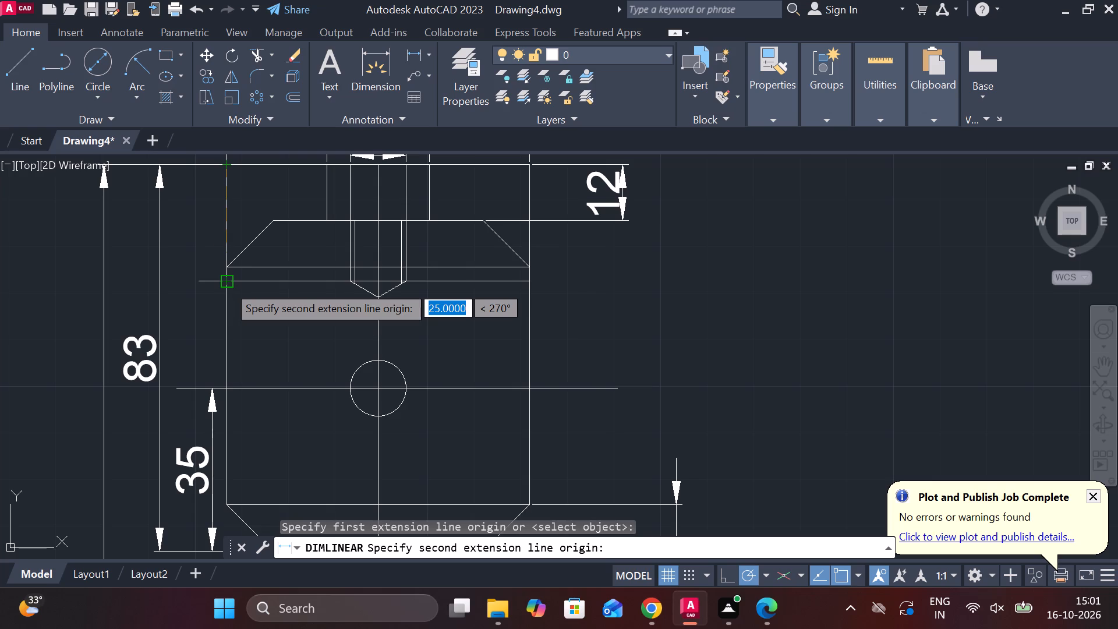
pyautogui.click(227, 285)
pyautogui.click(202, 287)
# Add a horizontal linear dimension across the shank's outer edges, placed inside the shank around mid-length.
pyautogui.scroll(-2, 317, 257)
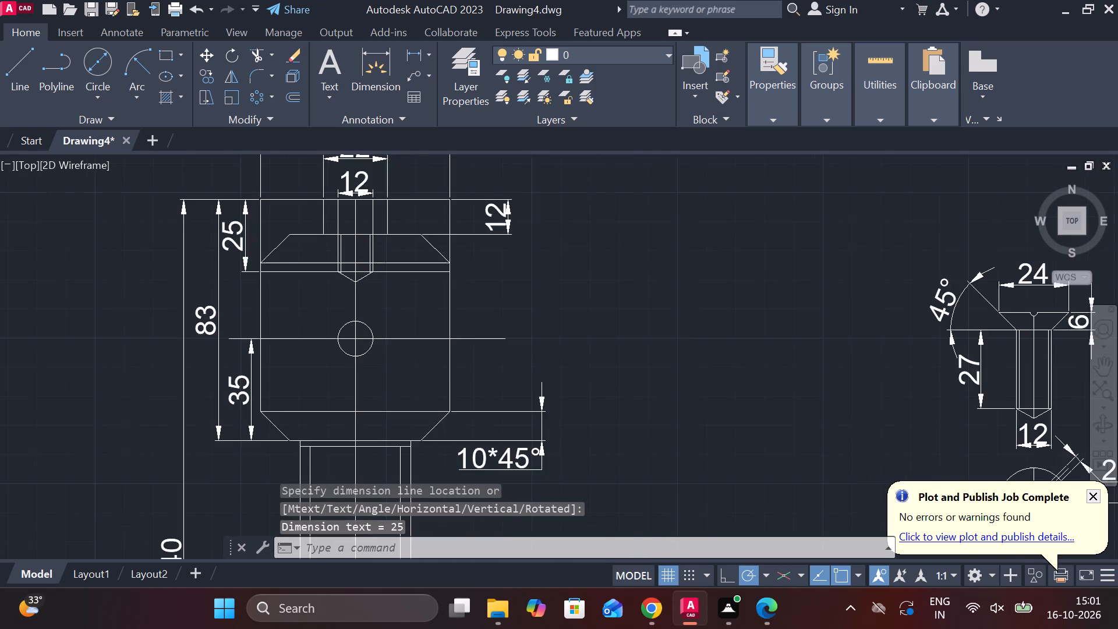
pyautogui.scroll(-1, 406, 372)
pyautogui.scroll(-1, 451, 451)
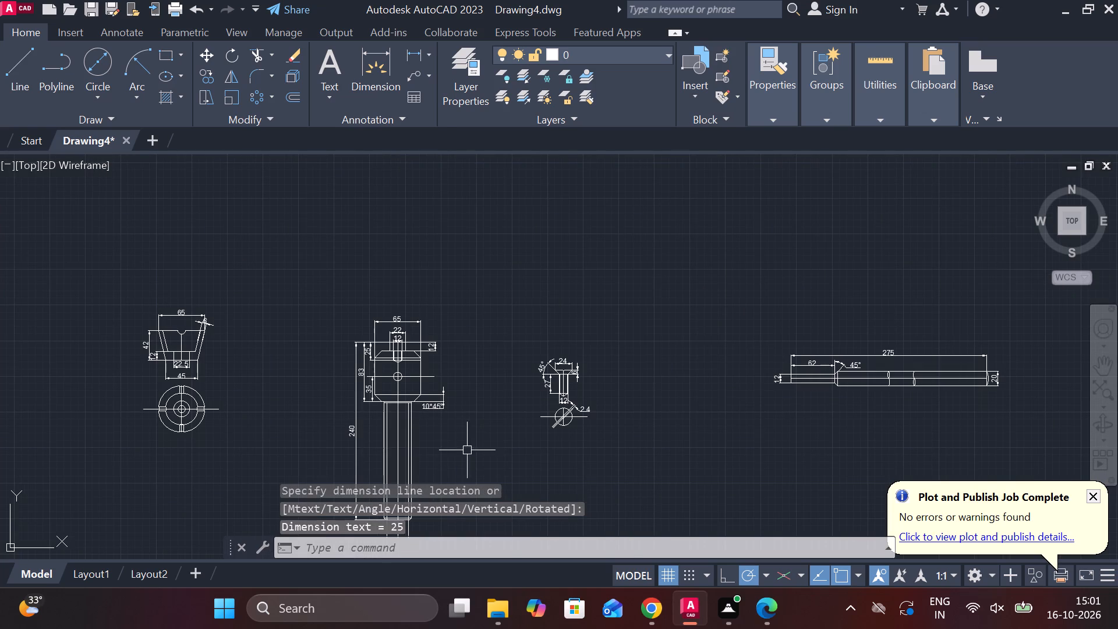
pyautogui.scroll(2, 479, 448)
pyautogui.scroll(-2, 479, 448)
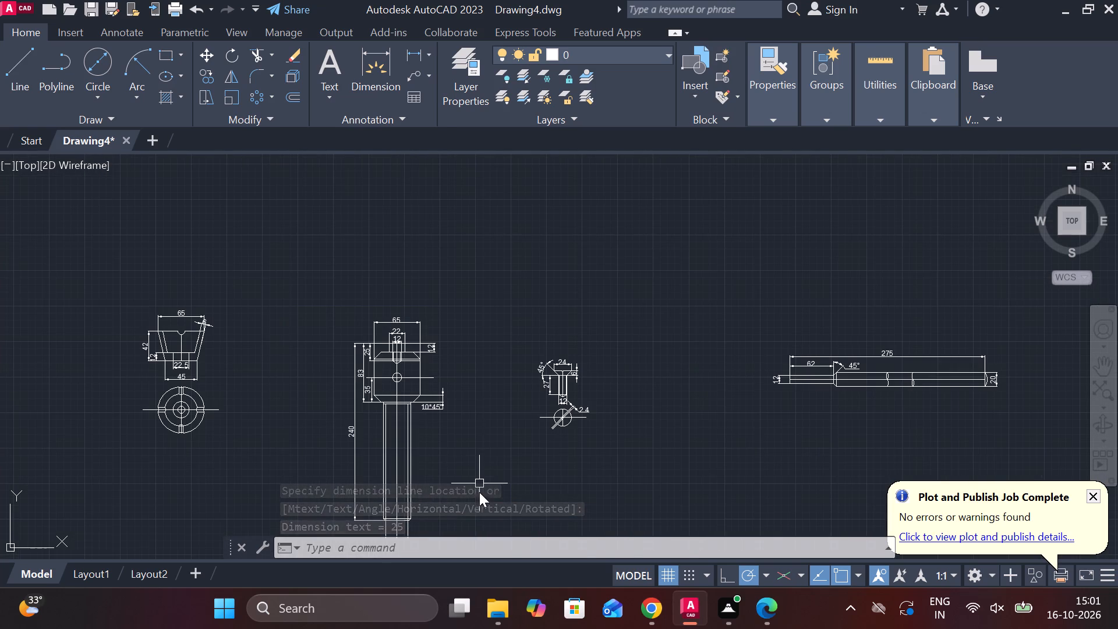
pyautogui.scroll(-1, 479, 496)
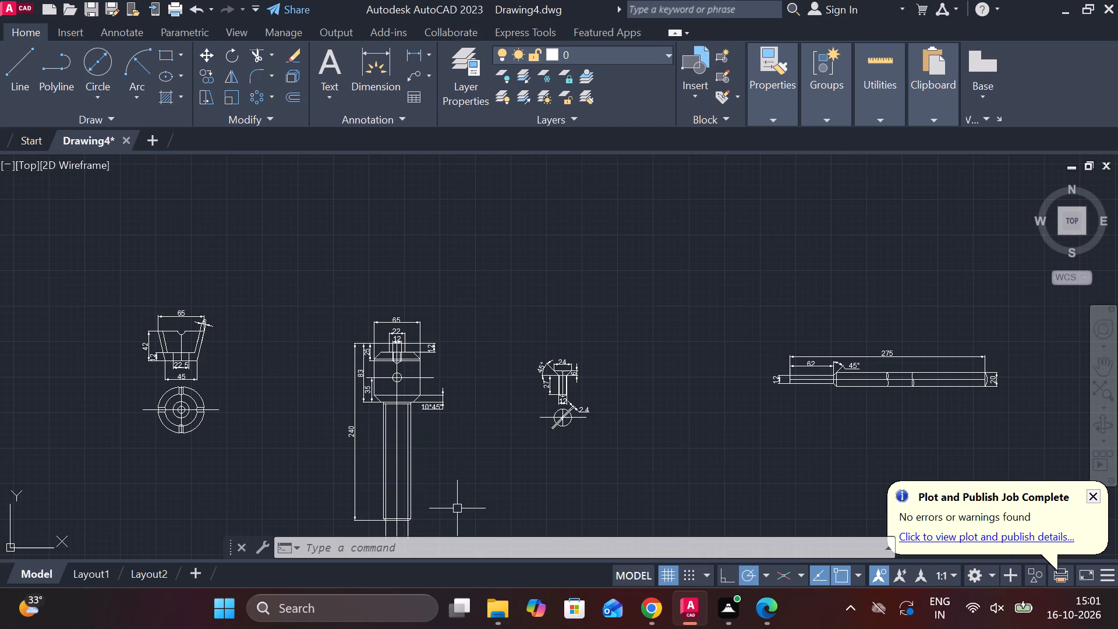
pyautogui.scroll(-1, 457, 506)
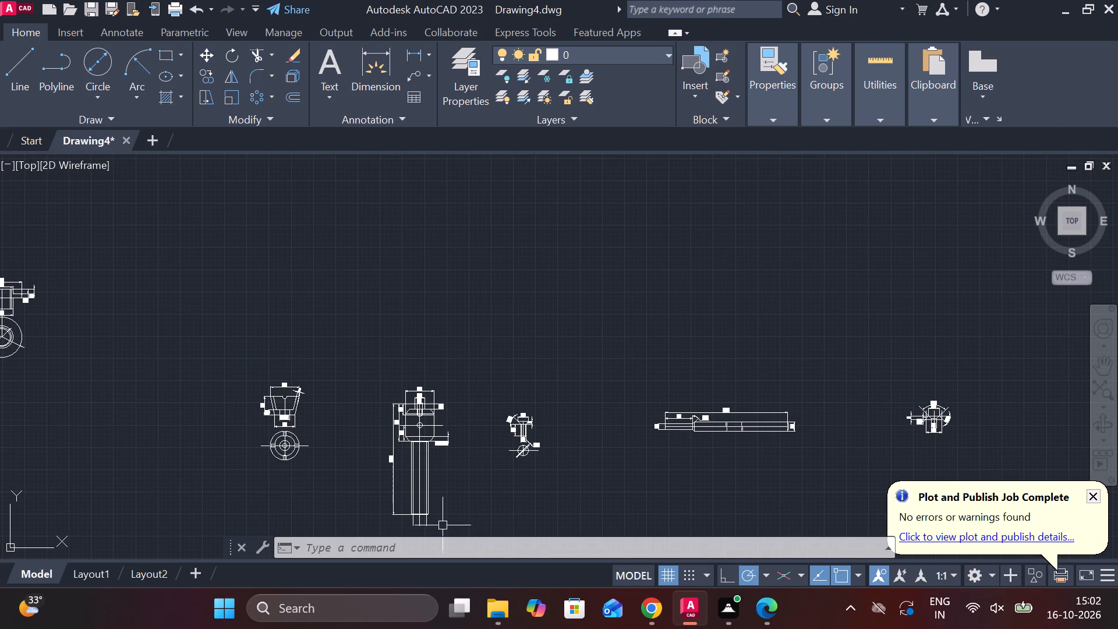
pyautogui.scroll(3, 443, 525)
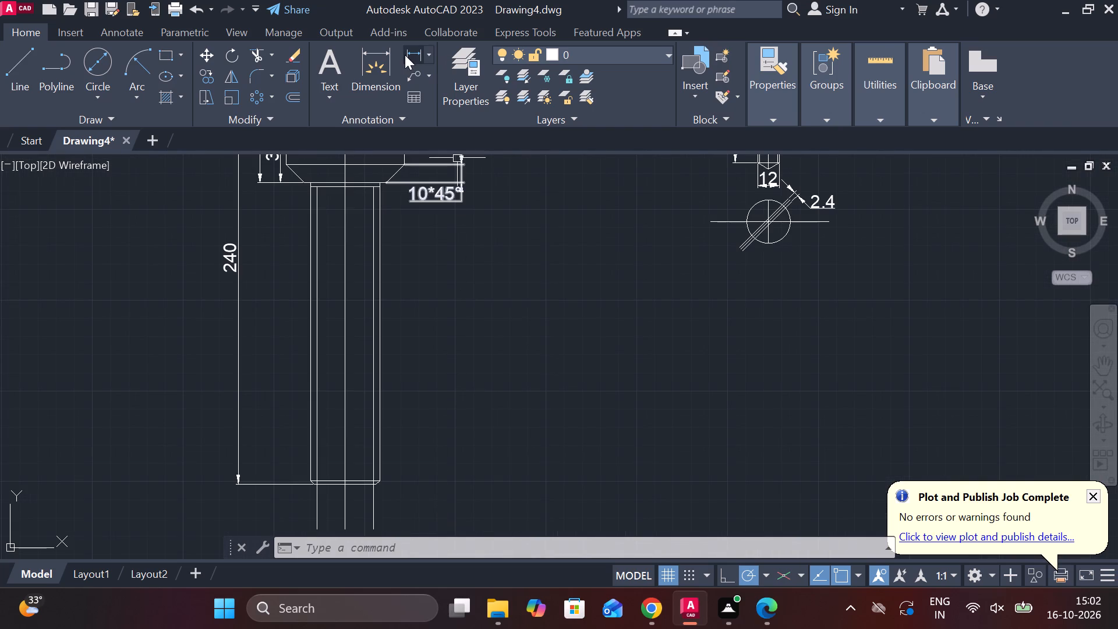
pyautogui.click(405, 55)
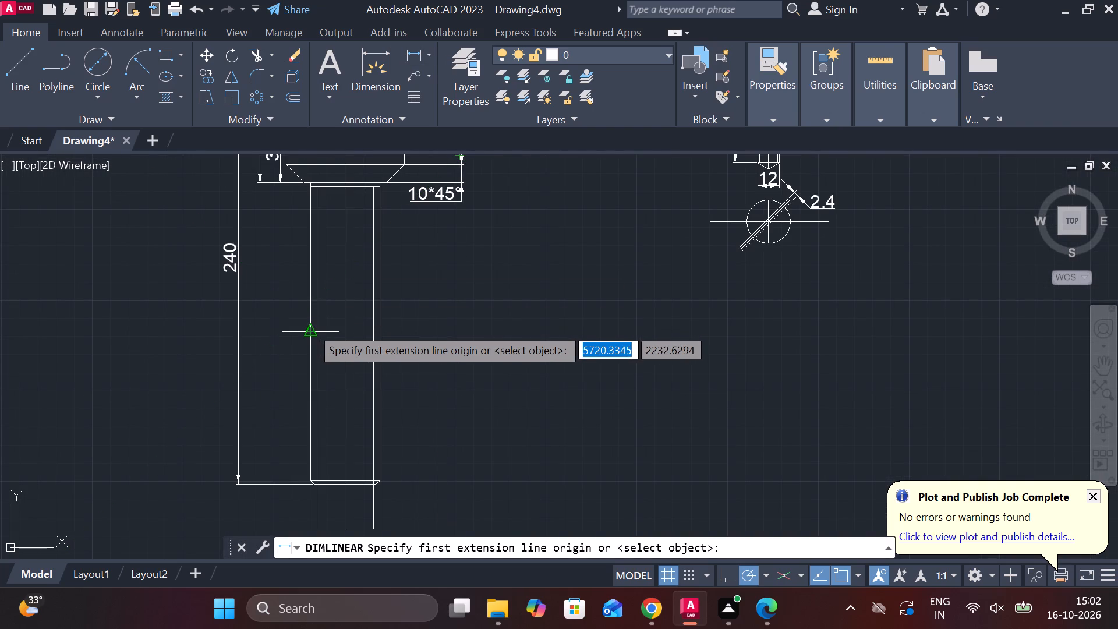
pyautogui.click(310, 327)
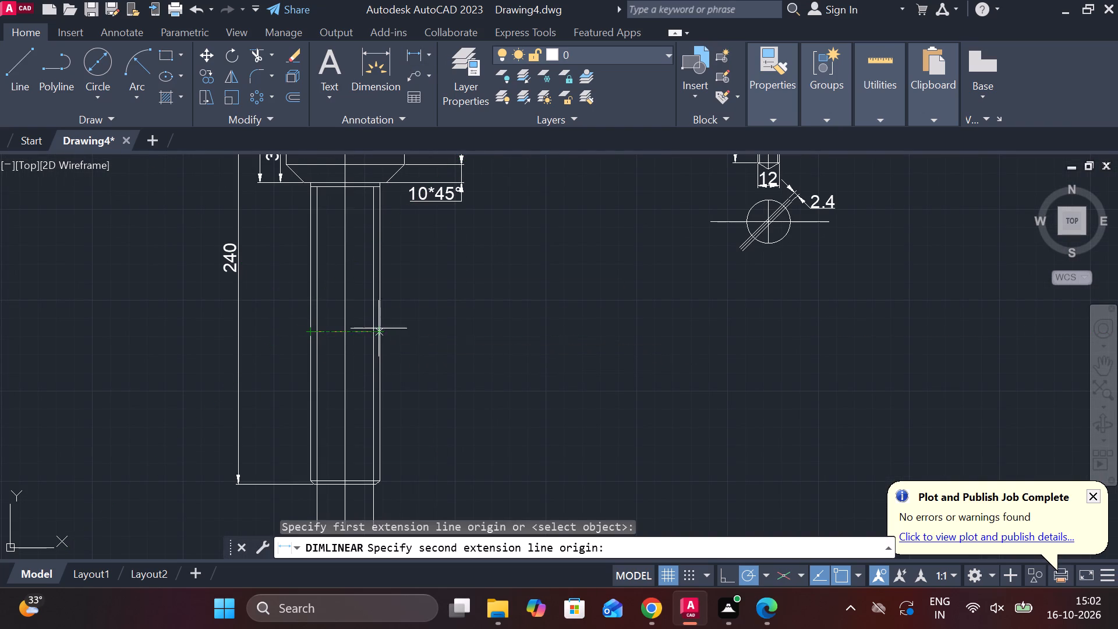
pyautogui.click(379, 328)
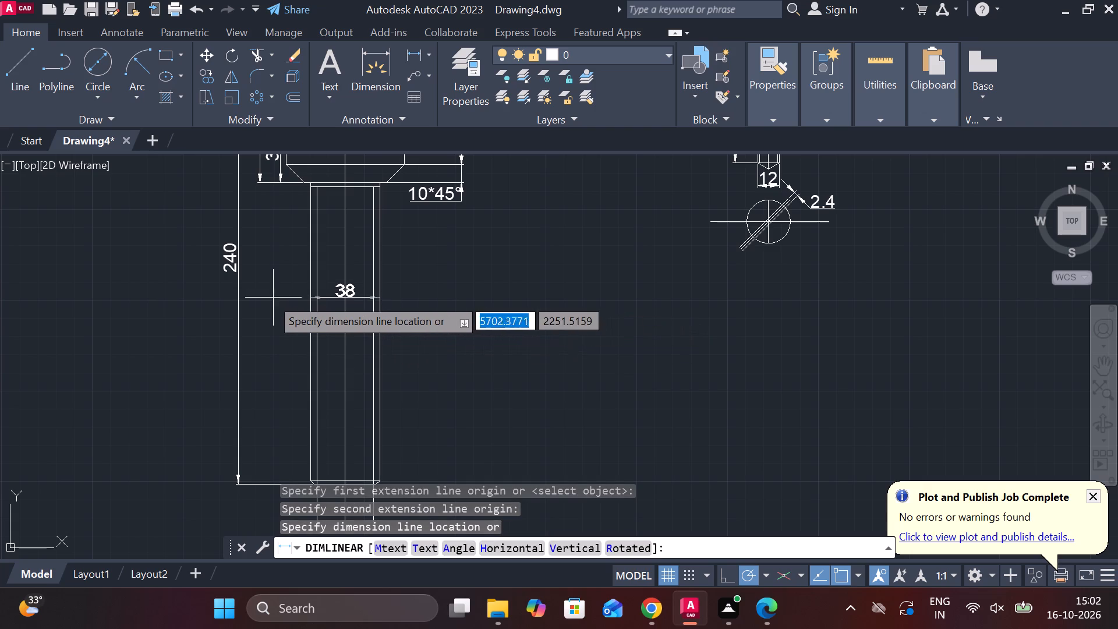
pyautogui.click(339, 311)
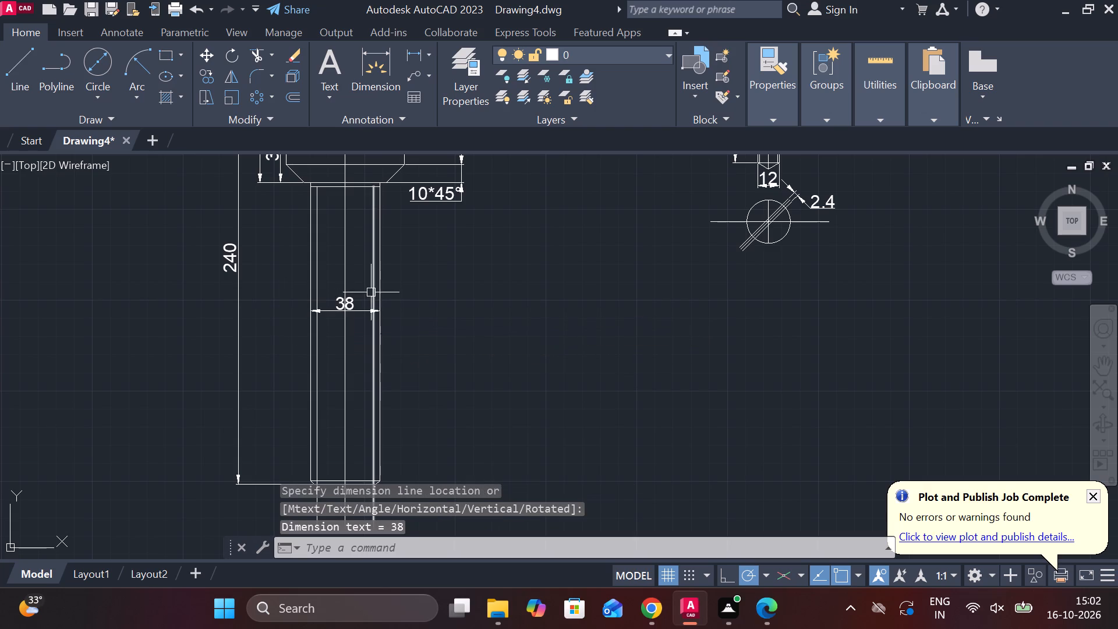
# Edit the shank's width dimension text to read SQ38*7.
pyautogui.doubleClick(346, 309)
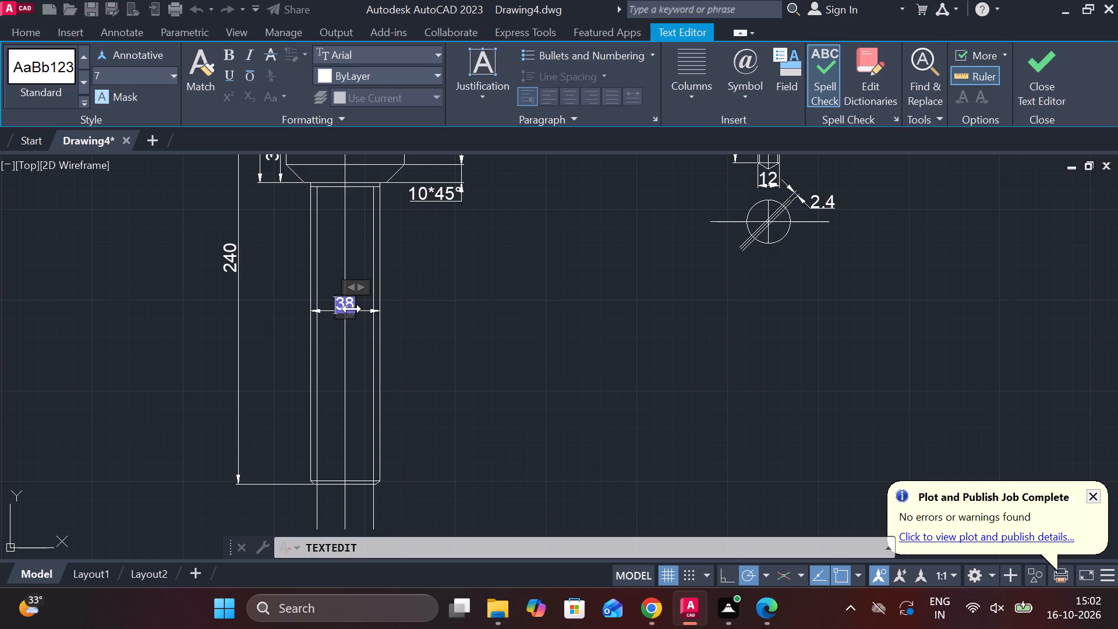
pyautogui.press('Right')
pyautogui.press('Right')
pyautogui.press('Right')
pyautogui.press('Right')
pyautogui.hotkey('shift', '*')
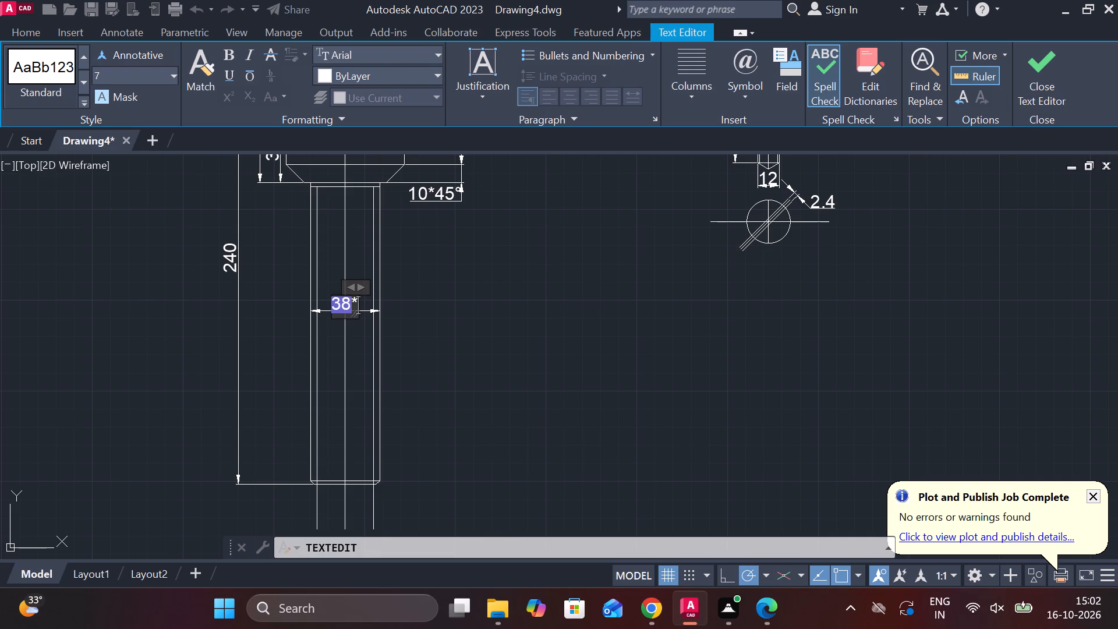
pyautogui.press('7')
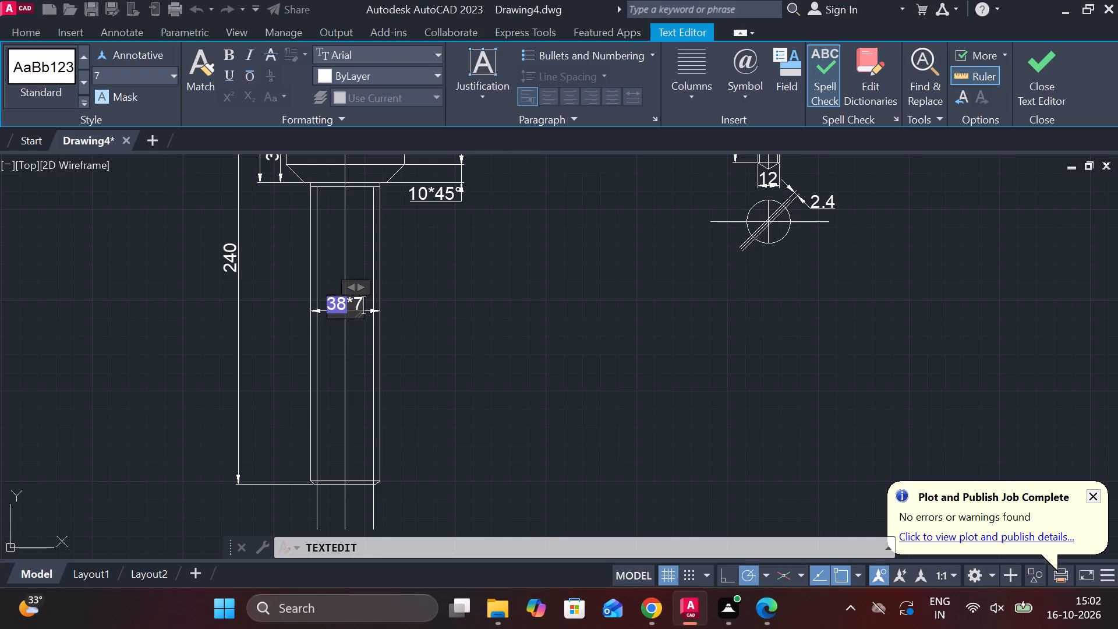
pyautogui.press('Left')
pyautogui.press('Left')
pyautogui.press('Left')
pyautogui.press('Left')
pyautogui.press('s')
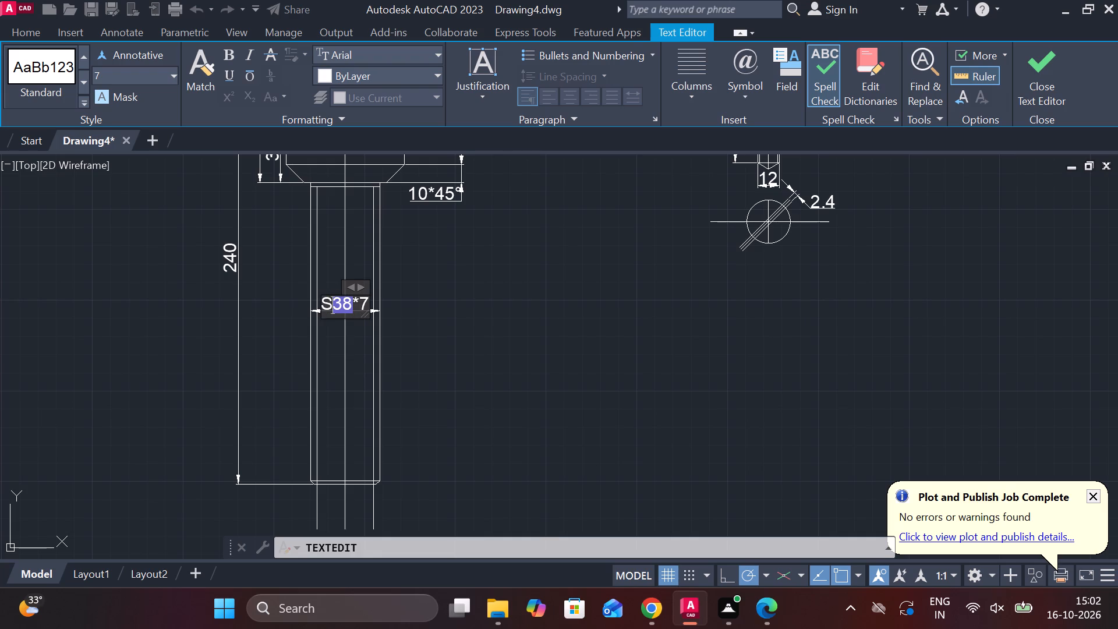
pyautogui.press('q')
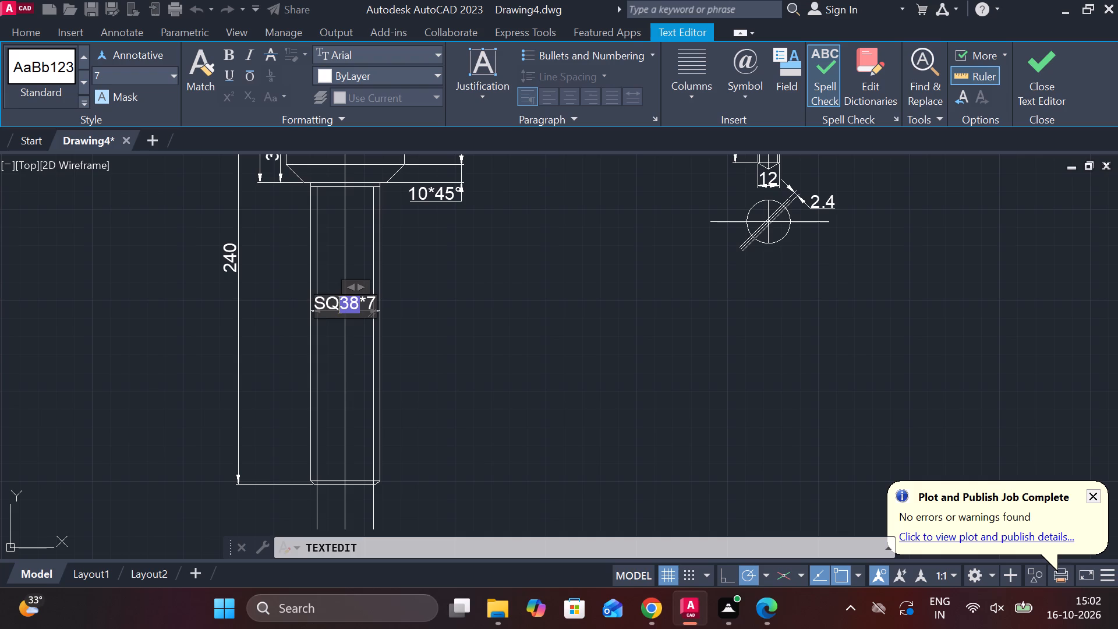
pyautogui.click(575, 400)
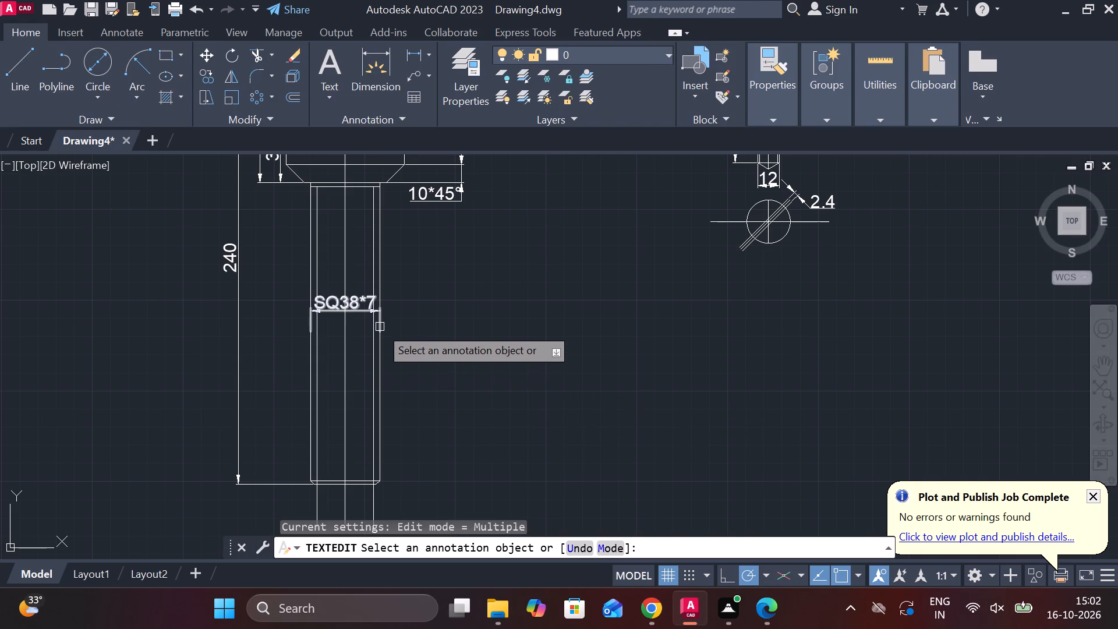
# Trim the cross hole's horizontal centre line from the hole's right side outward, including the part extending past the block's right edge.
pyautogui.scroll(-2, 352, 277)
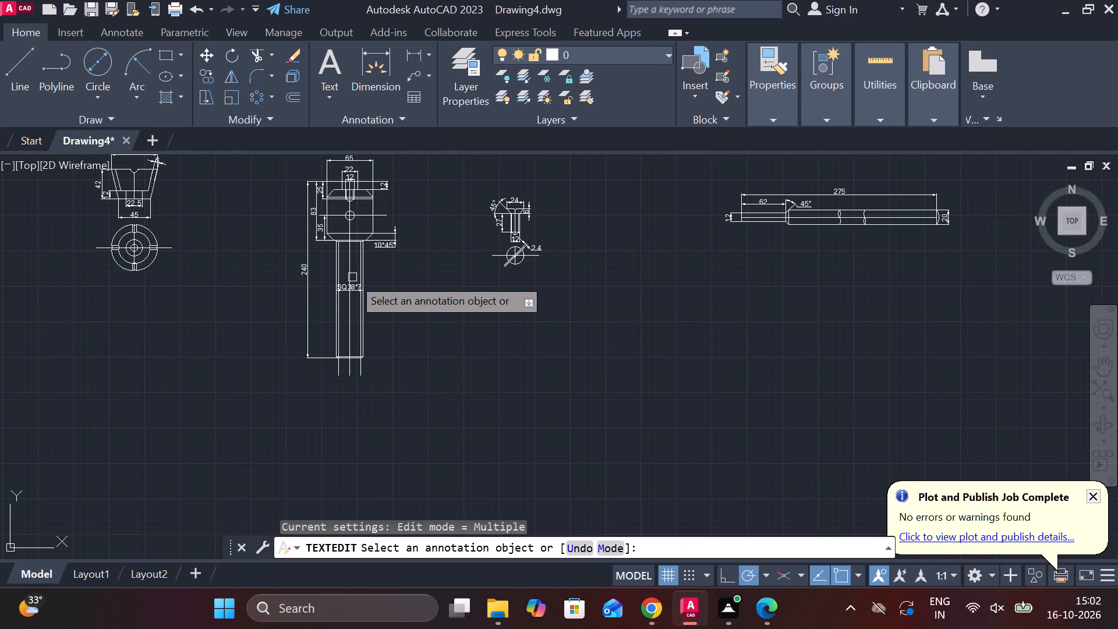
pyautogui.scroll(2, 339, 188)
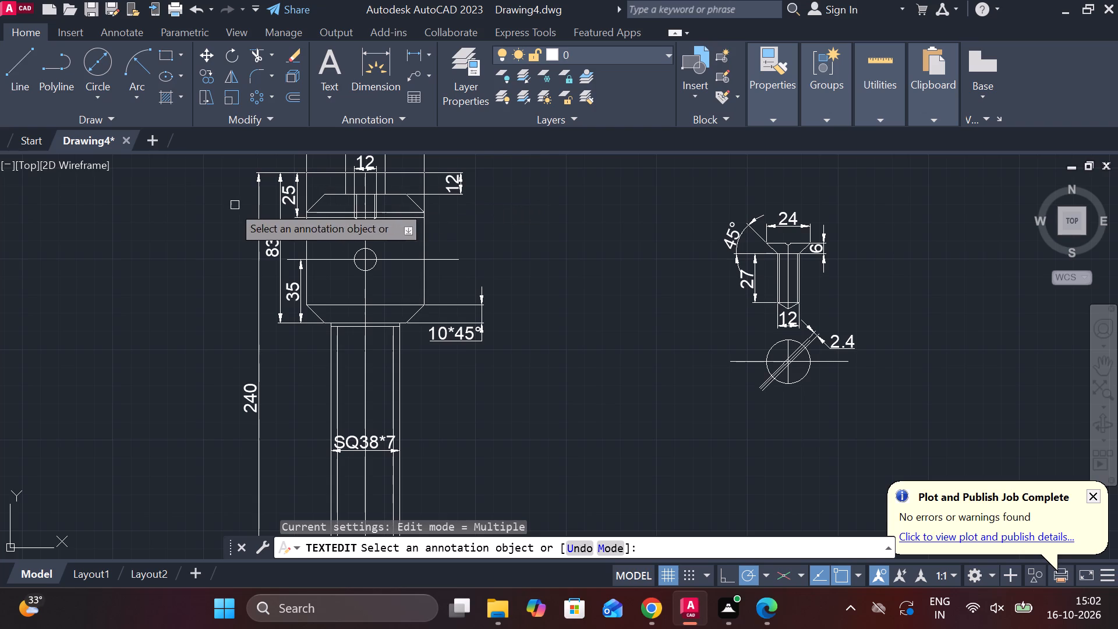
pyautogui.click(259, 56)
pyautogui.click(443, 252)
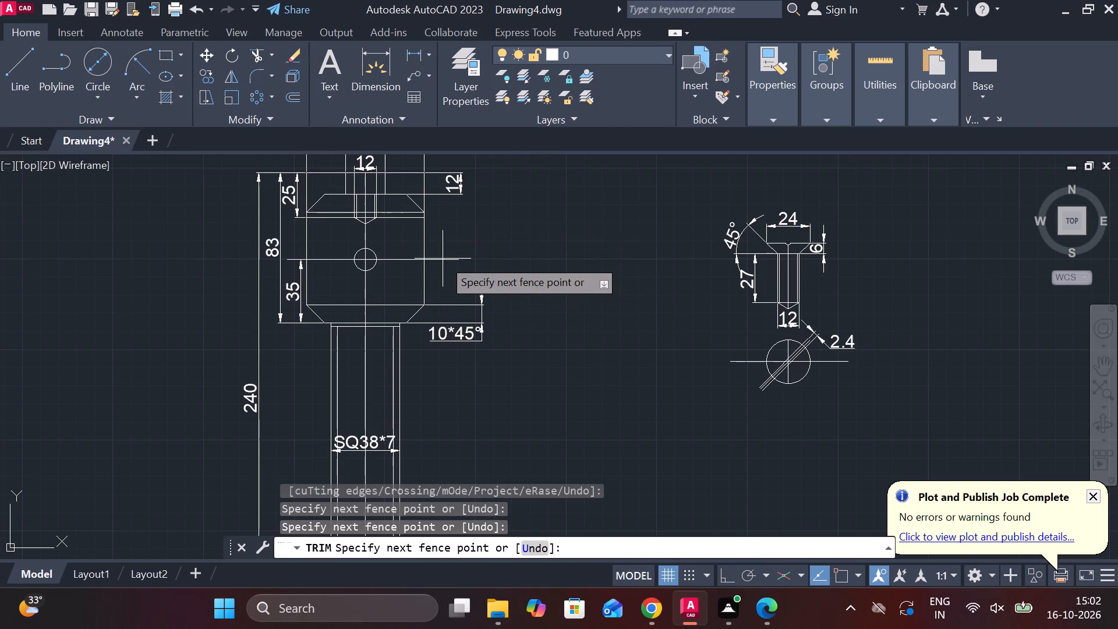
pyautogui.click(447, 272)
pyautogui.click(398, 257)
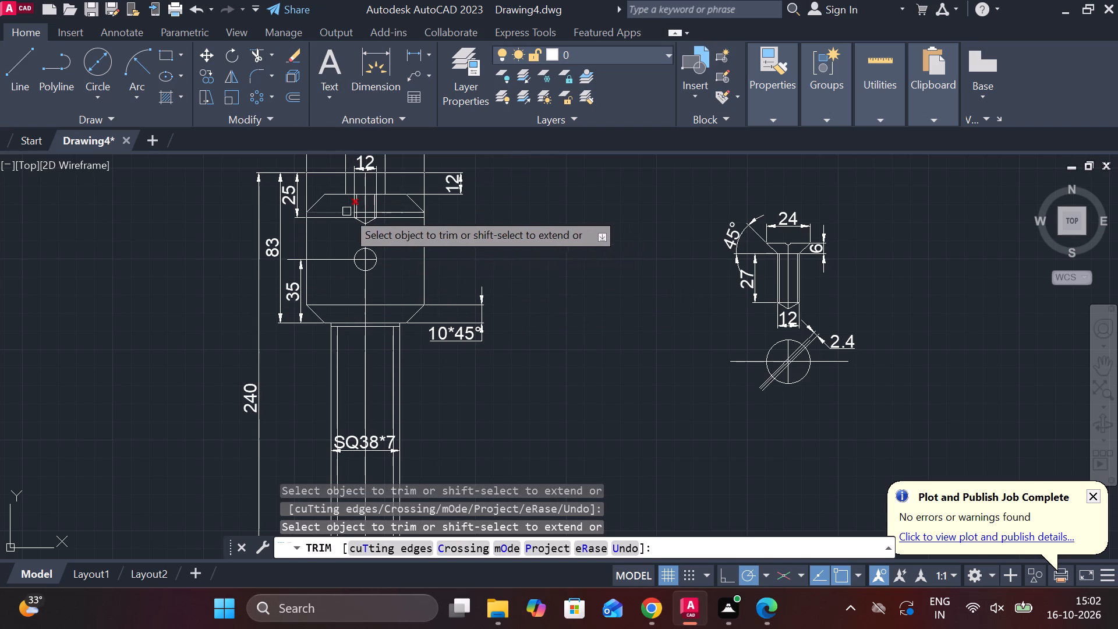
# Add a diameter dimension to the block's cross hole, placing its text below the block, between the shank and the 240 dimension.
pyautogui.click(426, 56)
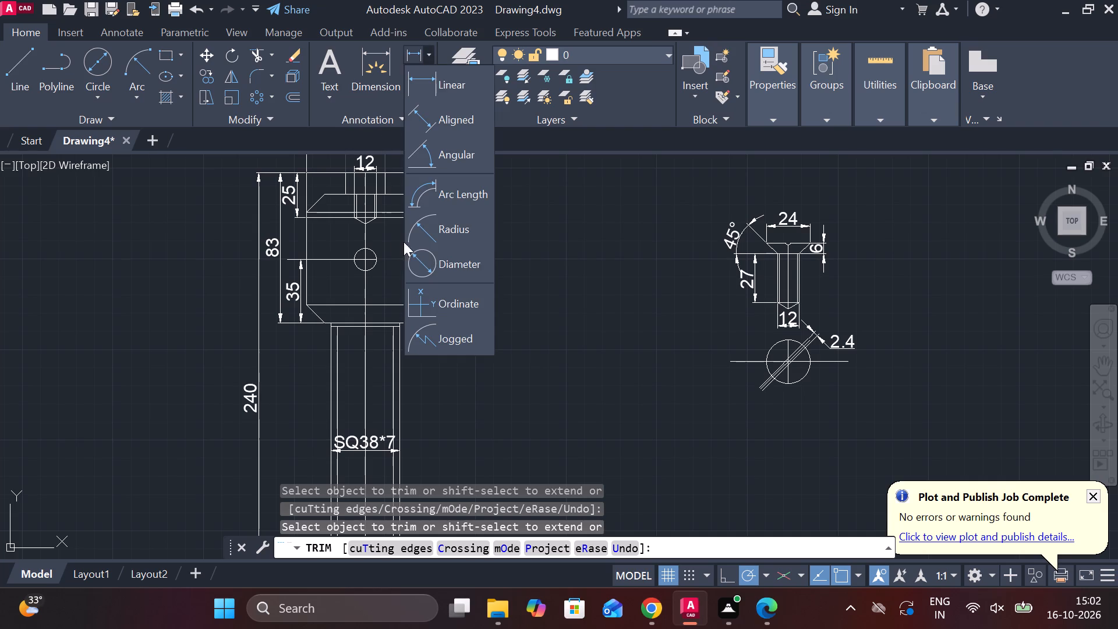
pyautogui.click(445, 269)
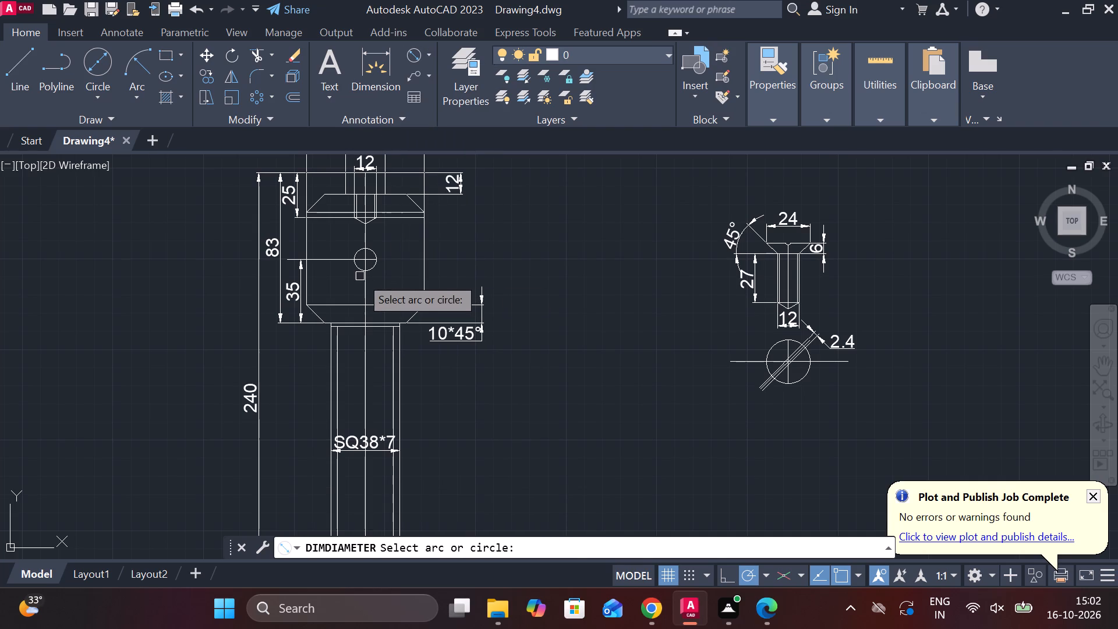
pyautogui.click(359, 271)
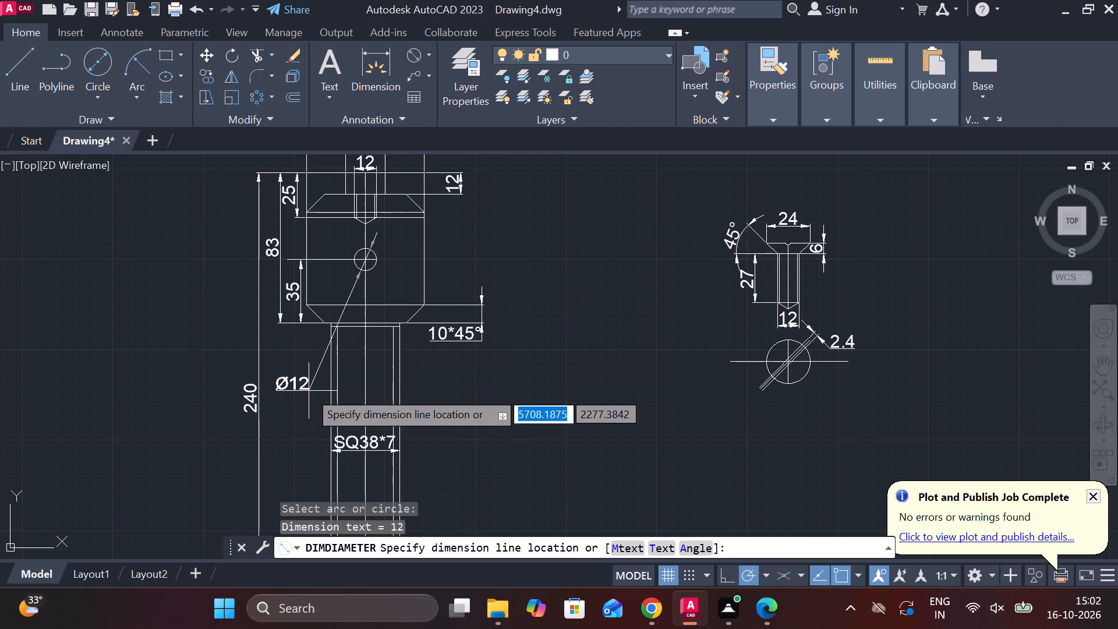
pyautogui.click(309, 391)
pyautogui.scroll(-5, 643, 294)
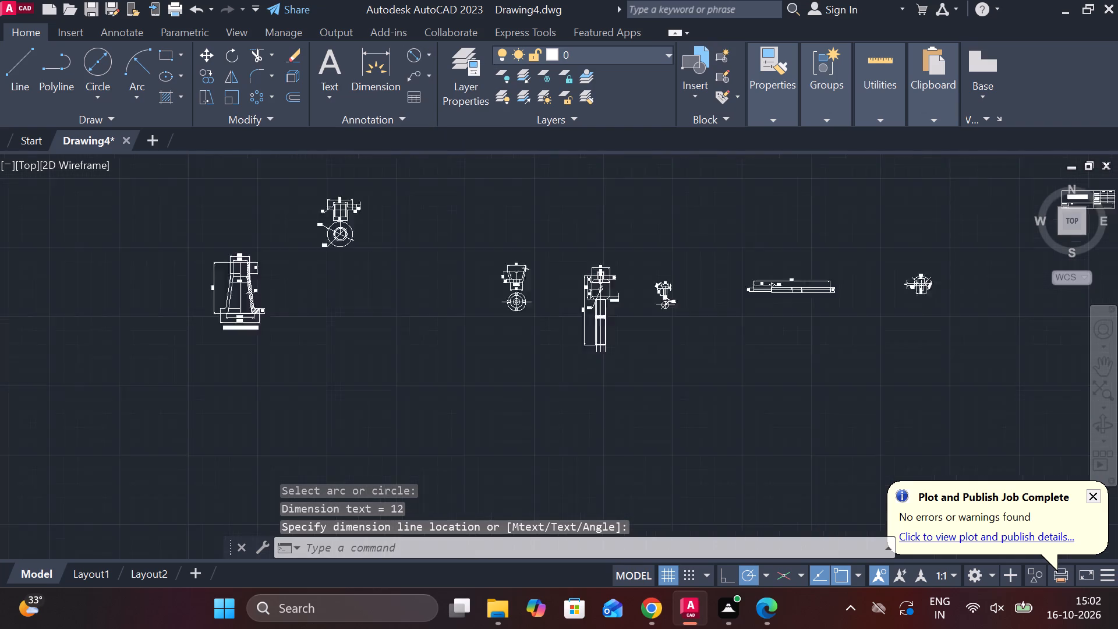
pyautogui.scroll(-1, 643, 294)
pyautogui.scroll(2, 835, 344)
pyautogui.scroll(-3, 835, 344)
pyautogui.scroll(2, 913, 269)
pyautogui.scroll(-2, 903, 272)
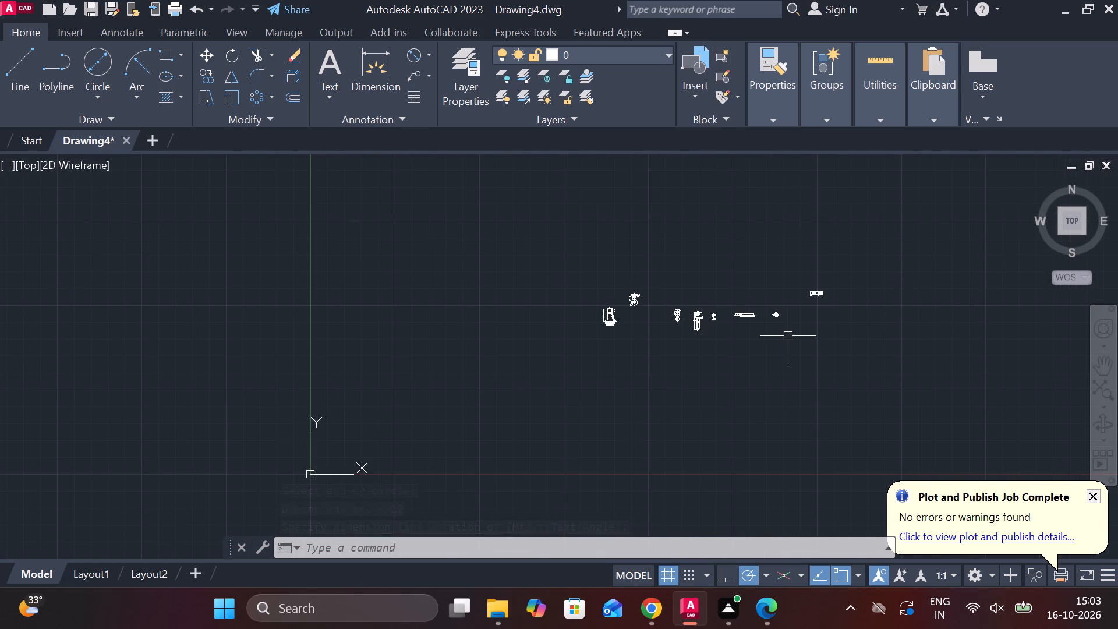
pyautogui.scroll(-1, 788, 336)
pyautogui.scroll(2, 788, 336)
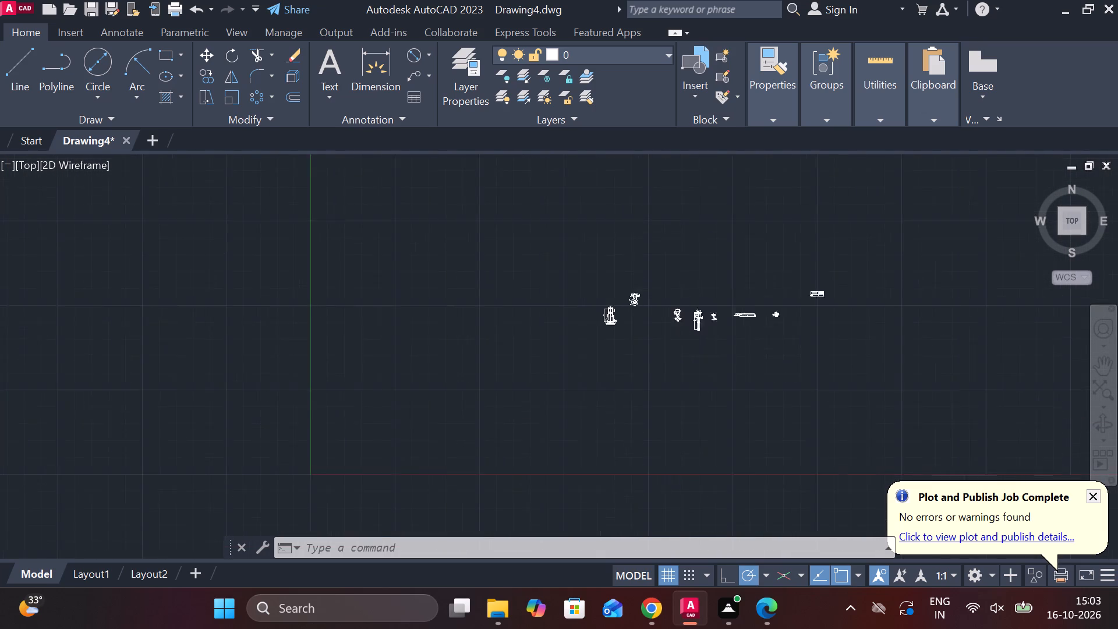
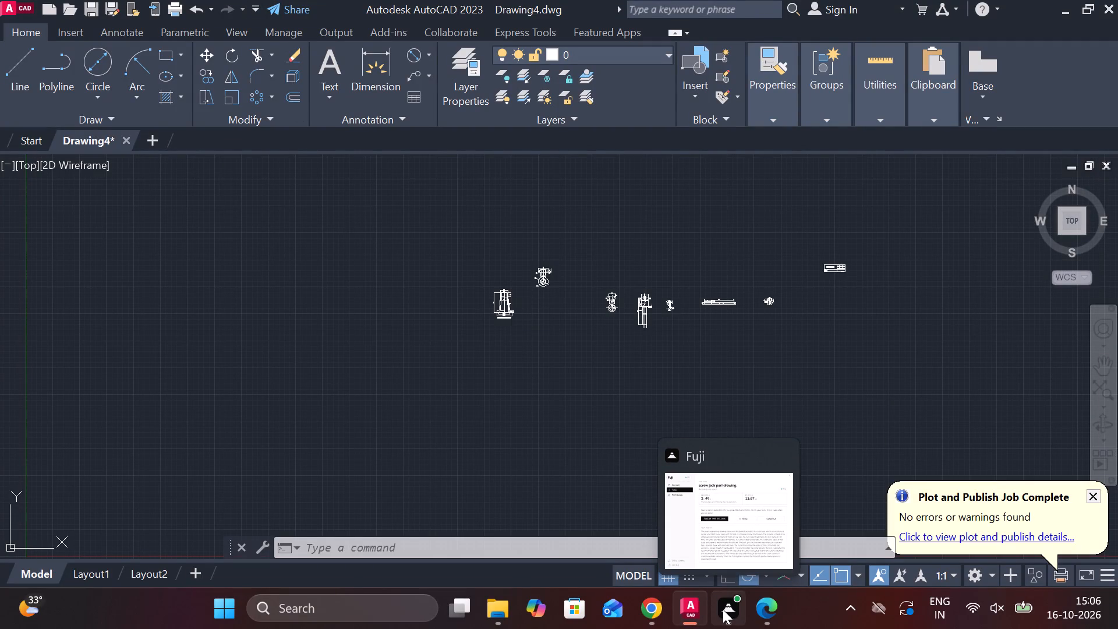
# Move the flanged part with the Ø90 circular view, including its dimensions, directly above the BODY (CAST IRON) view.
pyautogui.scroll(3, 719, 302)
pyautogui.scroll(-2, 276, 182)
pyautogui.moveTo(235, 209); pyautogui.dragTo(663, 429, button='middle')
pyautogui.scroll(2, 474, 365)
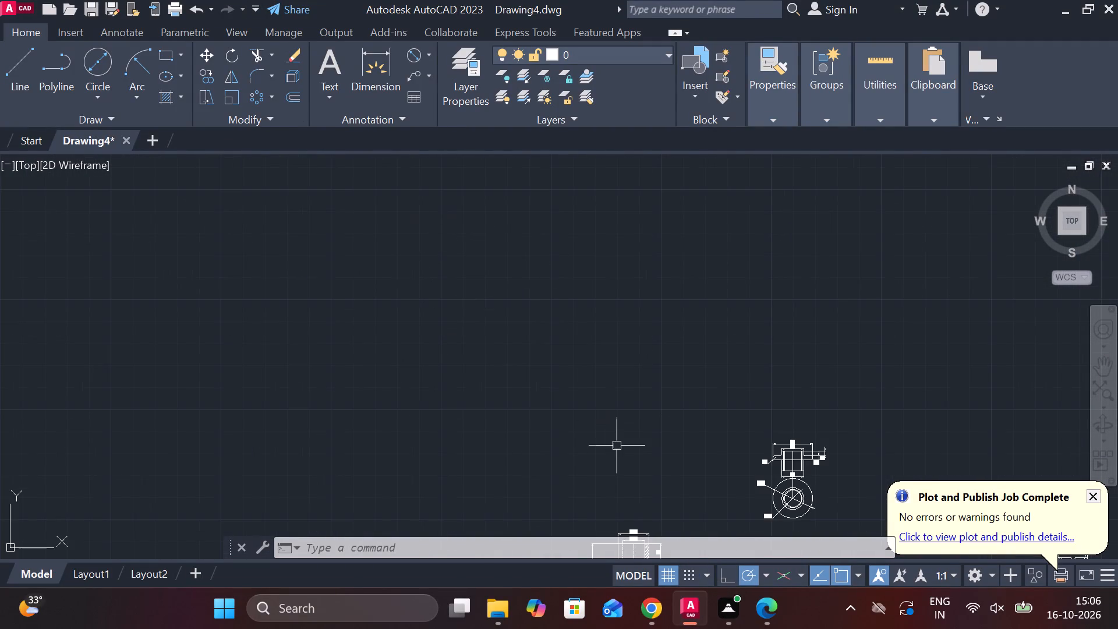
pyautogui.moveTo(610, 450); pyautogui.dragTo(459, 234, button='middle')
pyautogui.scroll(2, 477, 314)
pyautogui.scroll(-1, 640, 315)
pyautogui.moveTo(635, 316); pyautogui.dragTo(634, 317, button='middle')
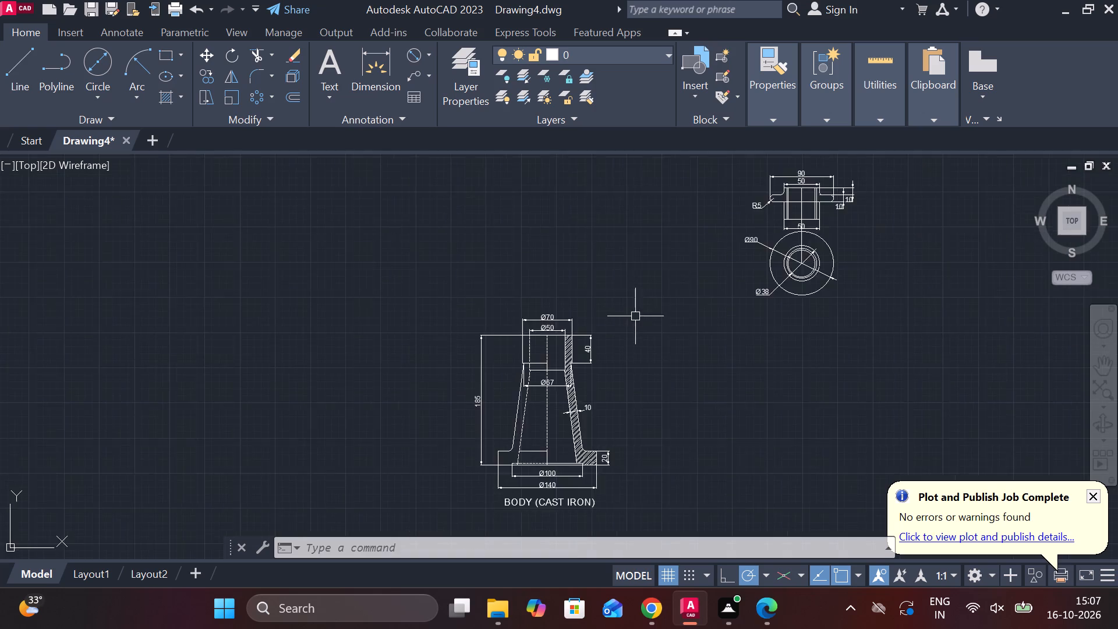
pyautogui.moveTo(634, 317); pyautogui.dragTo(430, 380, button='middle')
pyautogui.click(504, 211)
pyautogui.click(754, 482)
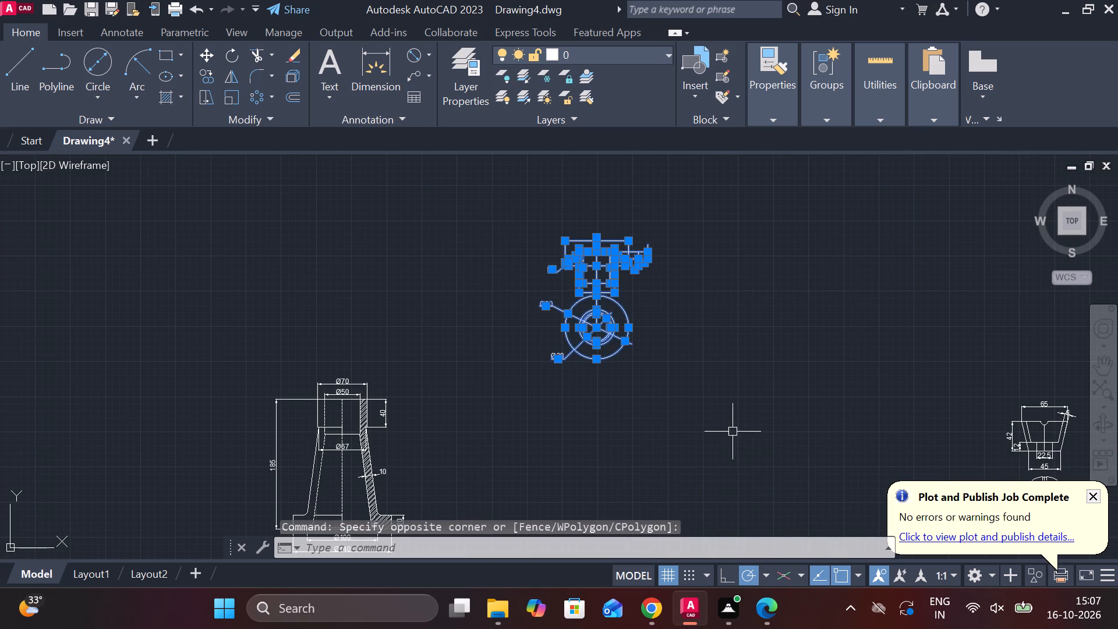
pyautogui.press('m')
pyautogui.press('Return')
pyautogui.click(727, 340)
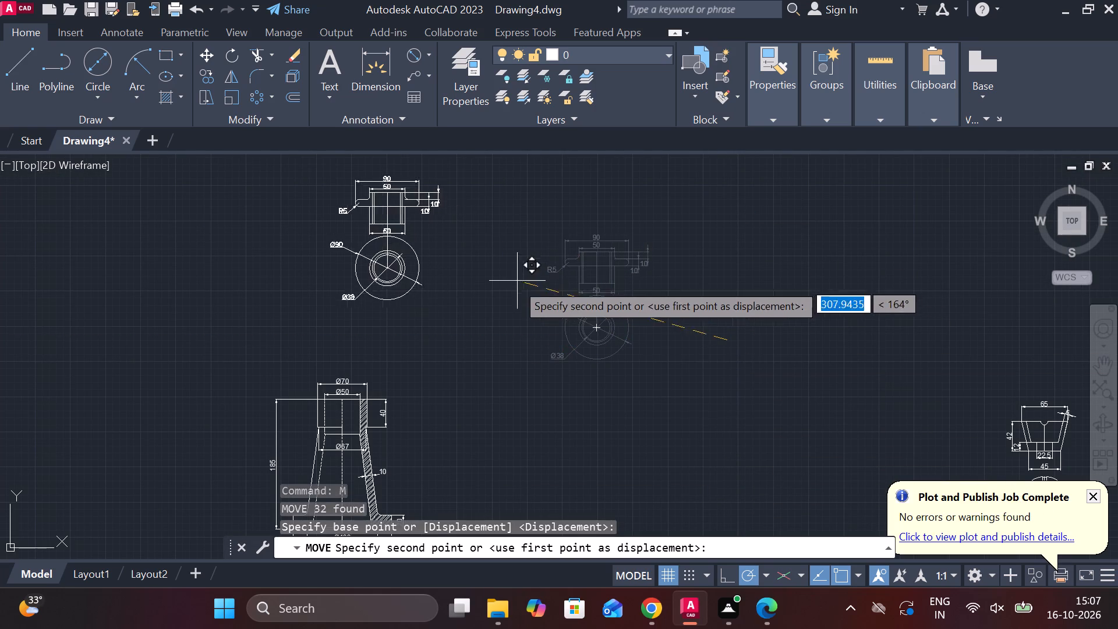
pyautogui.click(472, 280)
# Move the tapered 65-wide part, with its circular view and dimensions, beside the flanged part in the upper row.
pyautogui.moveTo(501, 294); pyautogui.dragTo(476, 277, button='middle')
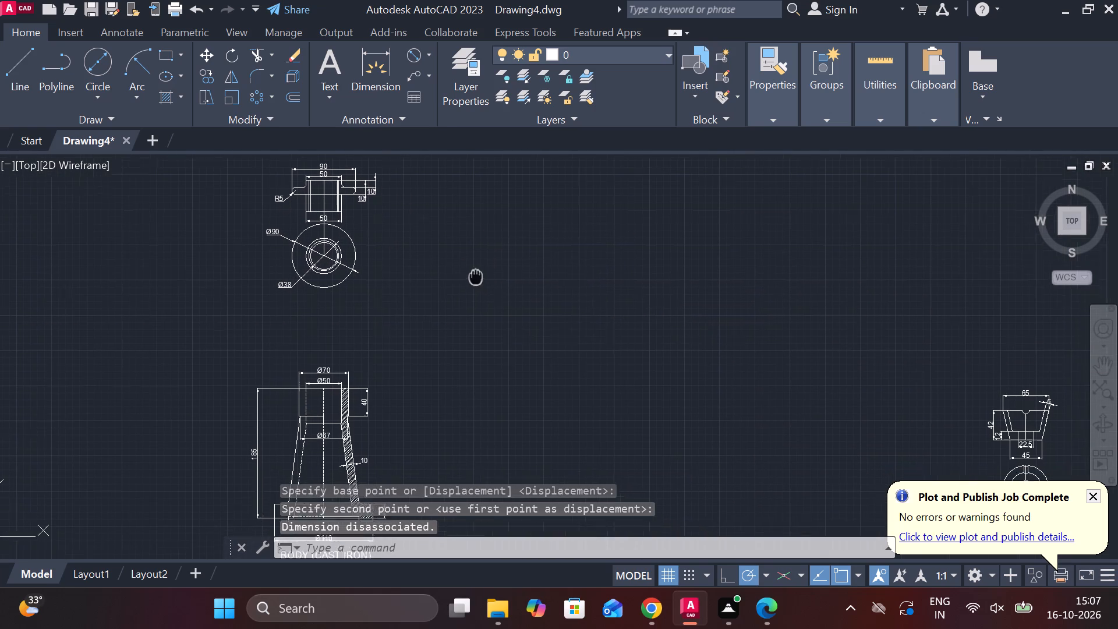
pyautogui.moveTo(588, 264); pyautogui.dragTo(456, 201, button='middle')
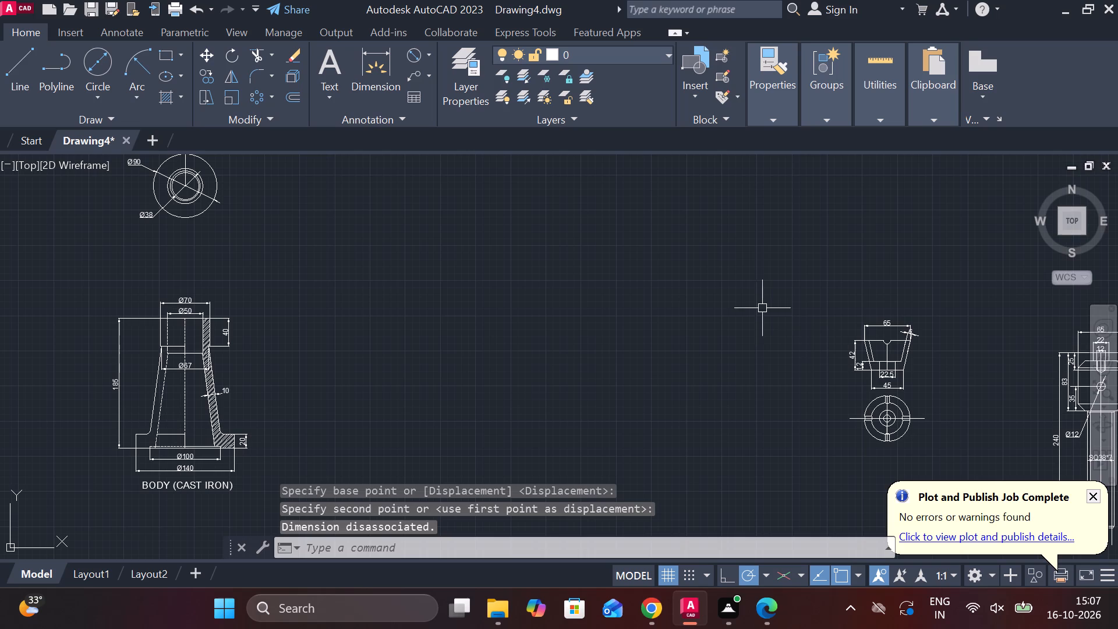
pyautogui.click(759, 302)
pyautogui.moveTo(890, 407); pyautogui.dragTo(776, 380, button='middle')
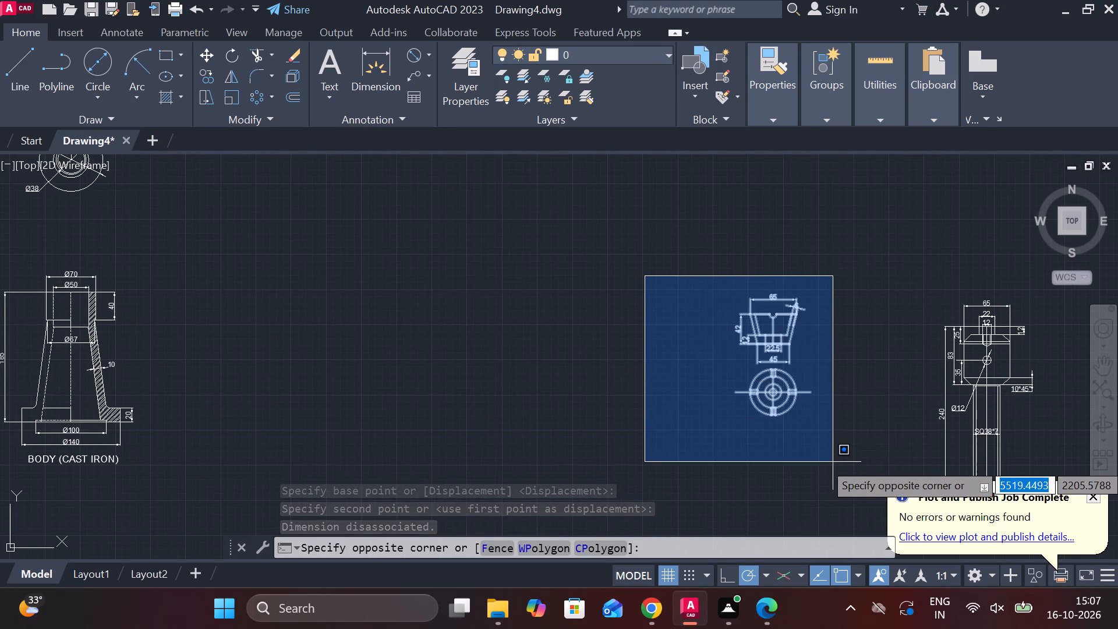
pyautogui.click(837, 461)
pyautogui.press('m')
pyautogui.press('Return')
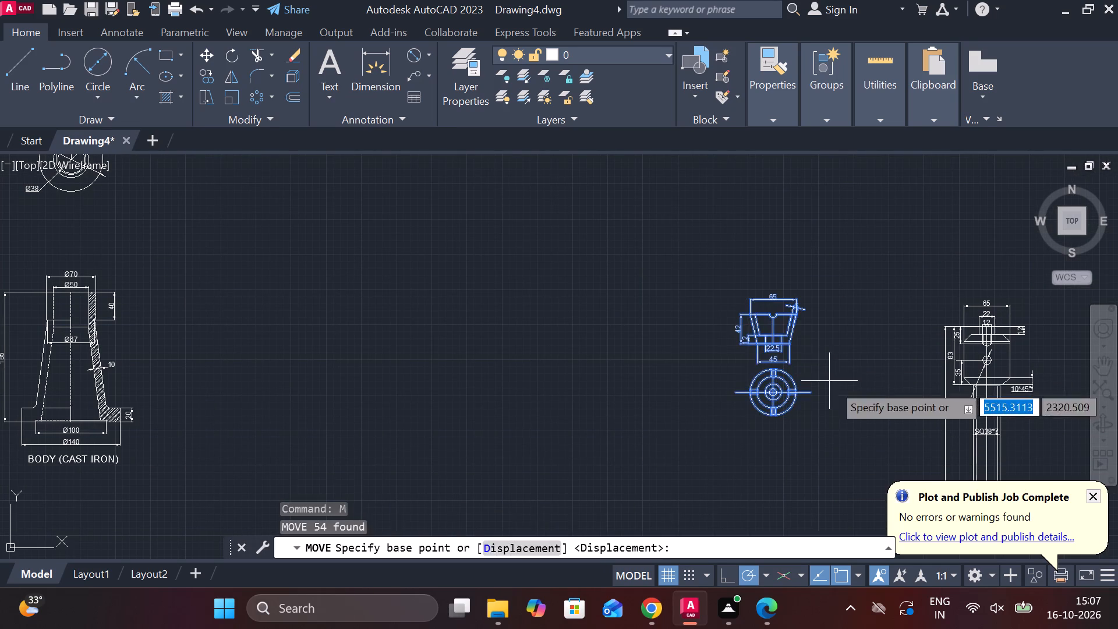
pyautogui.click(832, 384)
pyautogui.moveTo(622, 310); pyautogui.dragTo(710, 381, button='middle')
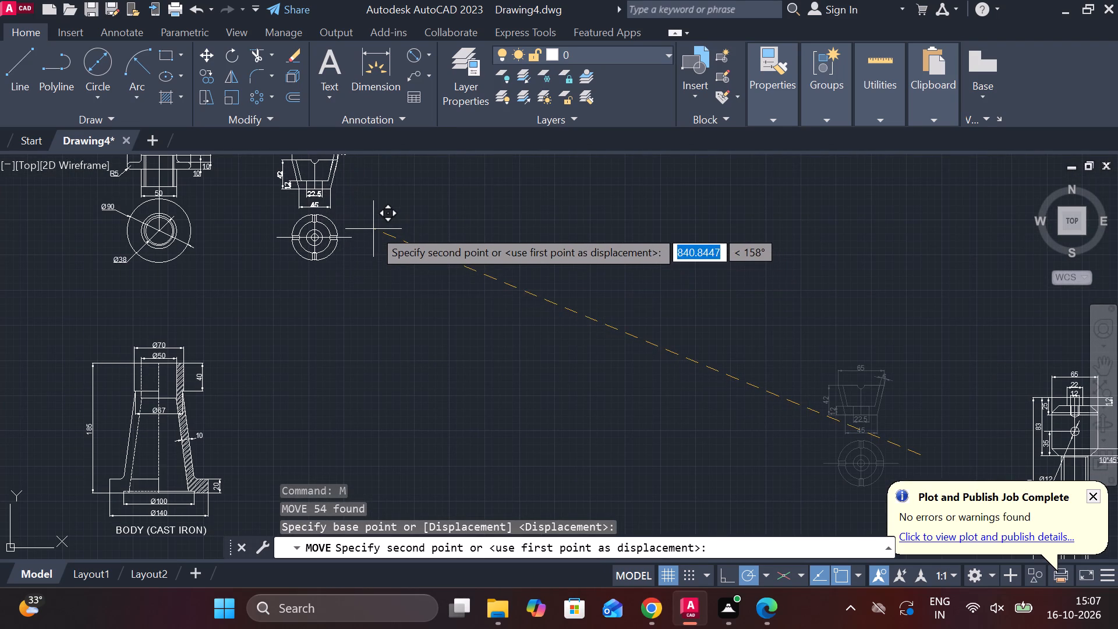
pyautogui.click(366, 223)
# Move the block-and-shank part with its dimensions beside the cast iron body, below the tapered part.
pyautogui.scroll(-3, 413, 250)
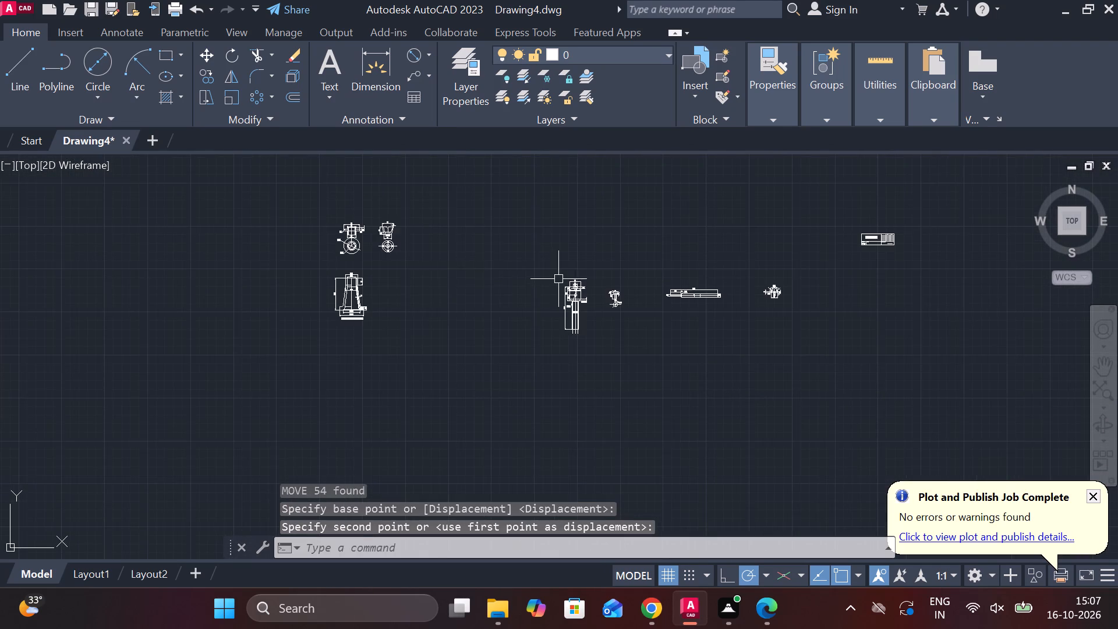
pyautogui.scroll(2, 558, 278)
pyautogui.click(492, 234)
pyautogui.click(662, 454)
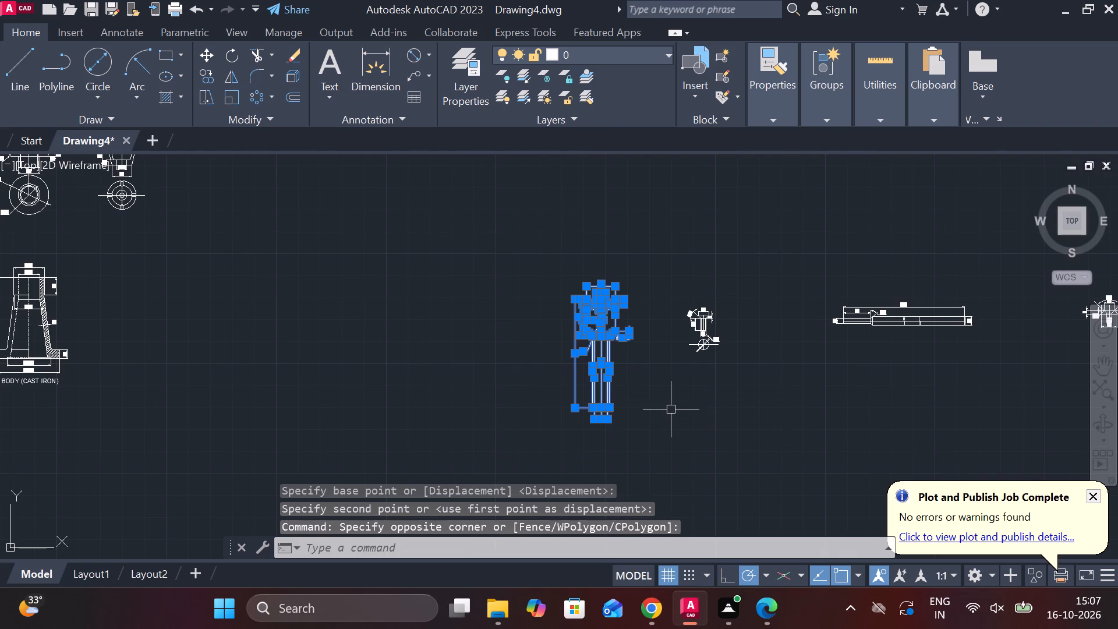
pyautogui.press('m')
pyautogui.press('Return')
pyautogui.click(667, 414)
pyautogui.moveTo(431, 352); pyautogui.dragTo(679, 426, button='middle')
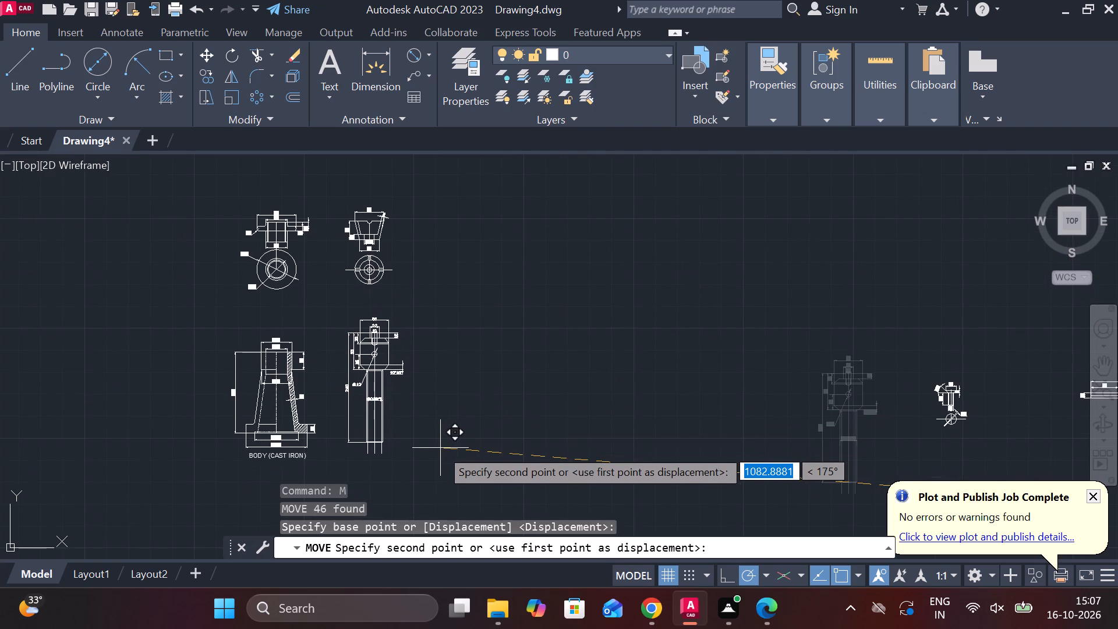
pyautogui.click(439, 453)
# Trim the vertical line ends that extend below the bottom edge of the SQ38*7 shank.
pyautogui.scroll(2, 450, 429)
pyautogui.moveTo(477, 405); pyautogui.dragTo(701, 370, button='middle')
pyautogui.scroll(1, 582, 365)
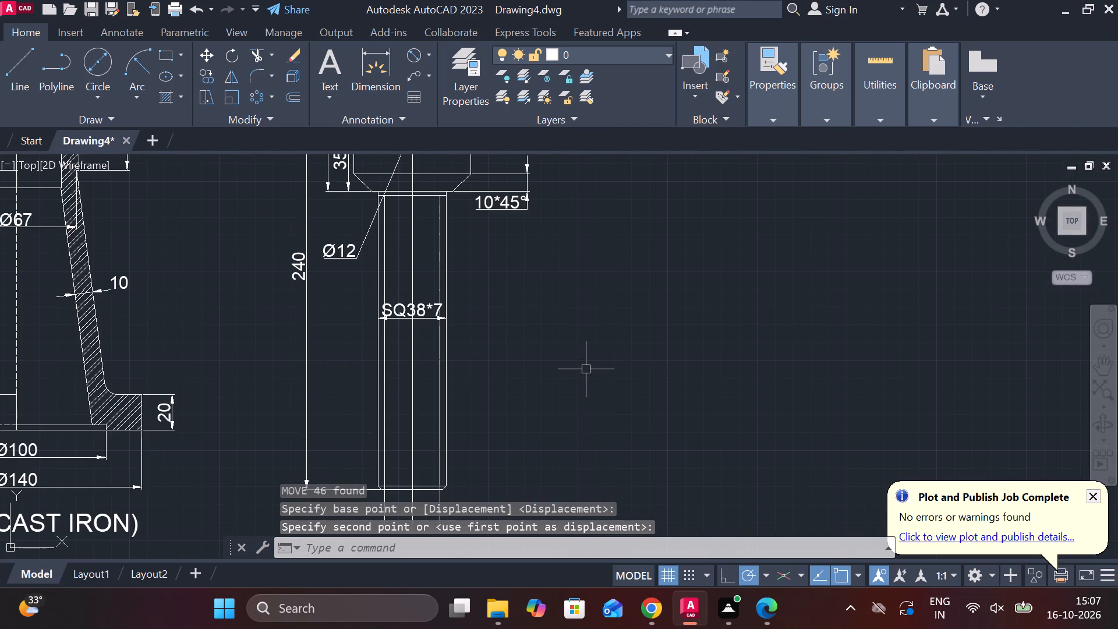
pyautogui.write('TR')
pyautogui.press('space')
pyautogui.moveTo(532, 407); pyautogui.dragTo(571, 356, button='middle')
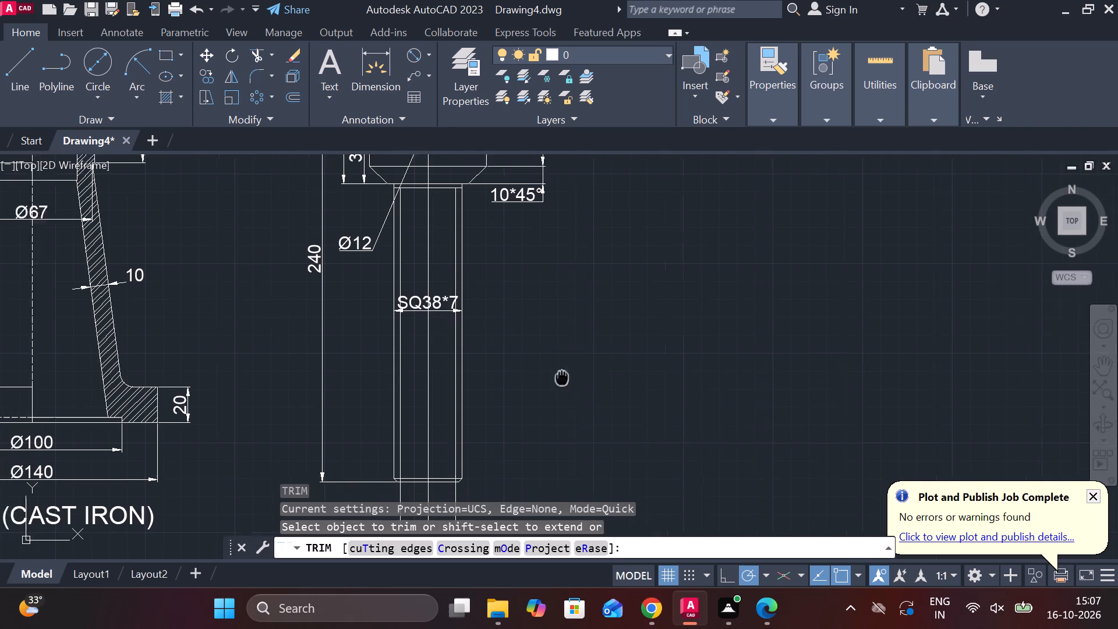
pyautogui.moveTo(571, 356); pyautogui.dragTo(584, 313, button='middle')
pyautogui.click(487, 411)
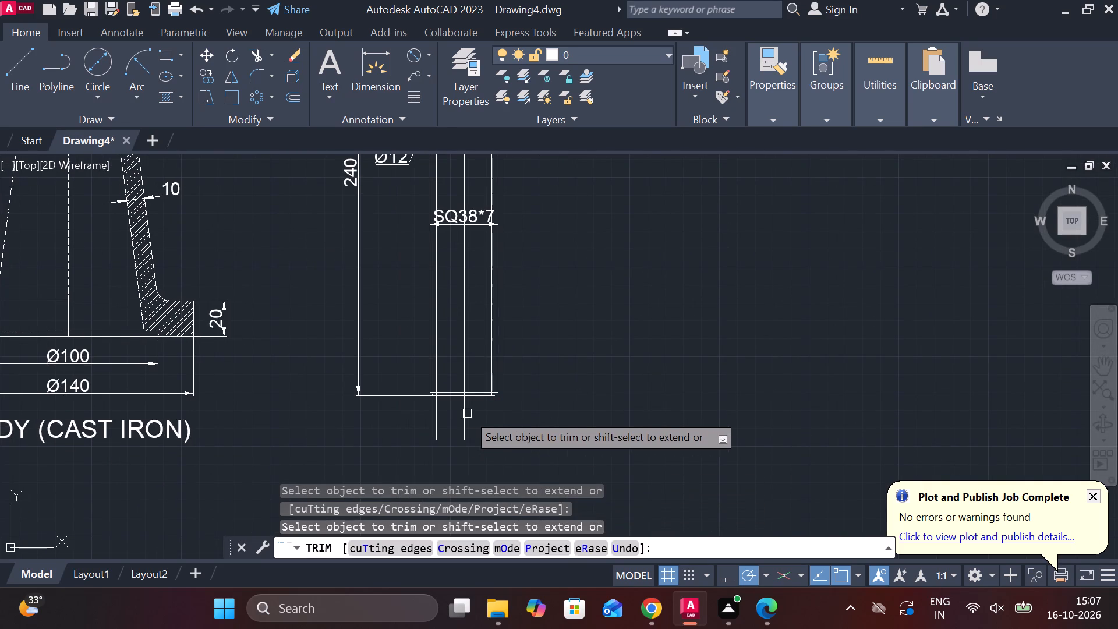
pyautogui.click(467, 414)
pyautogui.click(438, 427)
pyautogui.scroll(-1, 580, 331)
pyautogui.moveTo(589, 333); pyautogui.dragTo(599, 365, button='middle')
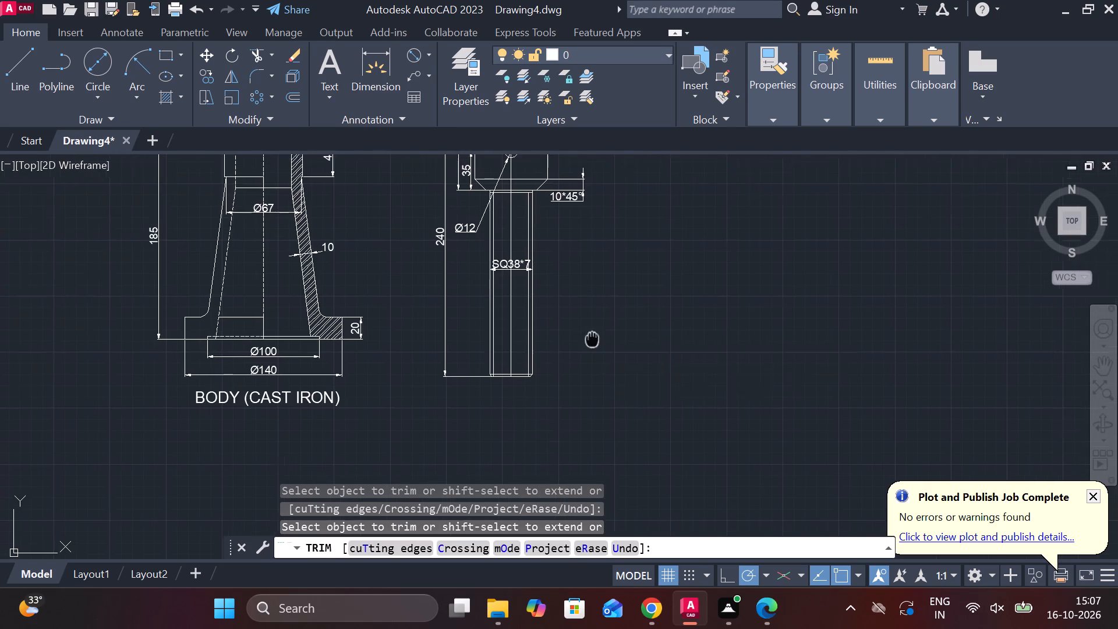
pyautogui.moveTo(599, 365); pyautogui.dragTo(595, 425, button='middle')
pyautogui.moveTo(606, 412); pyautogui.dragTo(597, 431, button='middle')
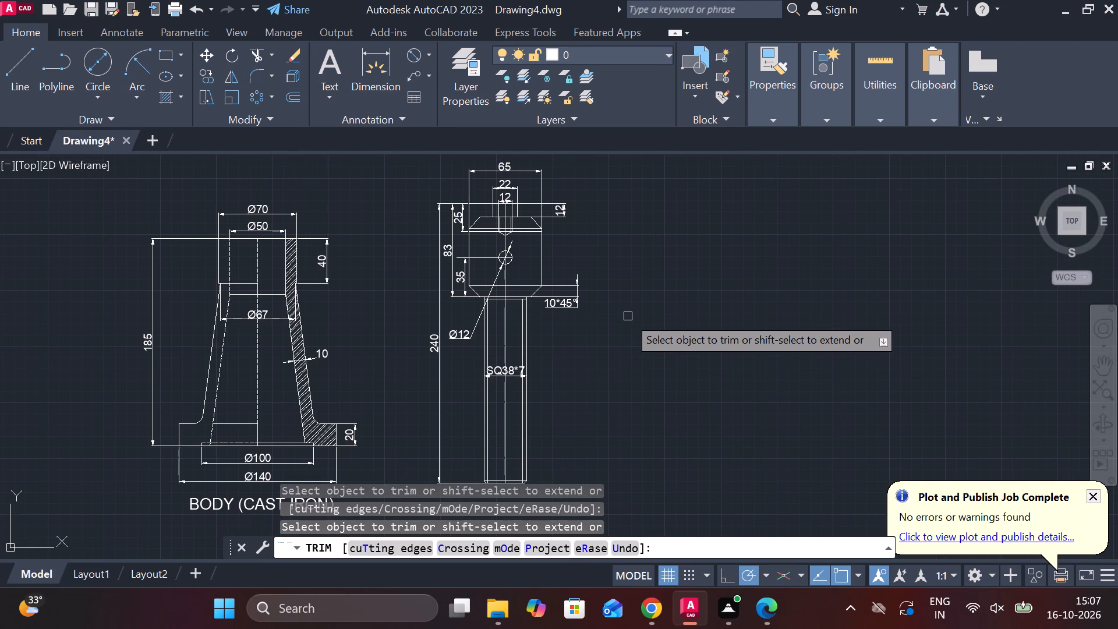
pyautogui.moveTo(620, 316); pyautogui.dragTo(396, 274, button='middle')
pyautogui.scroll(-1, 496, 300)
pyautogui.scroll(2, 441, 319)
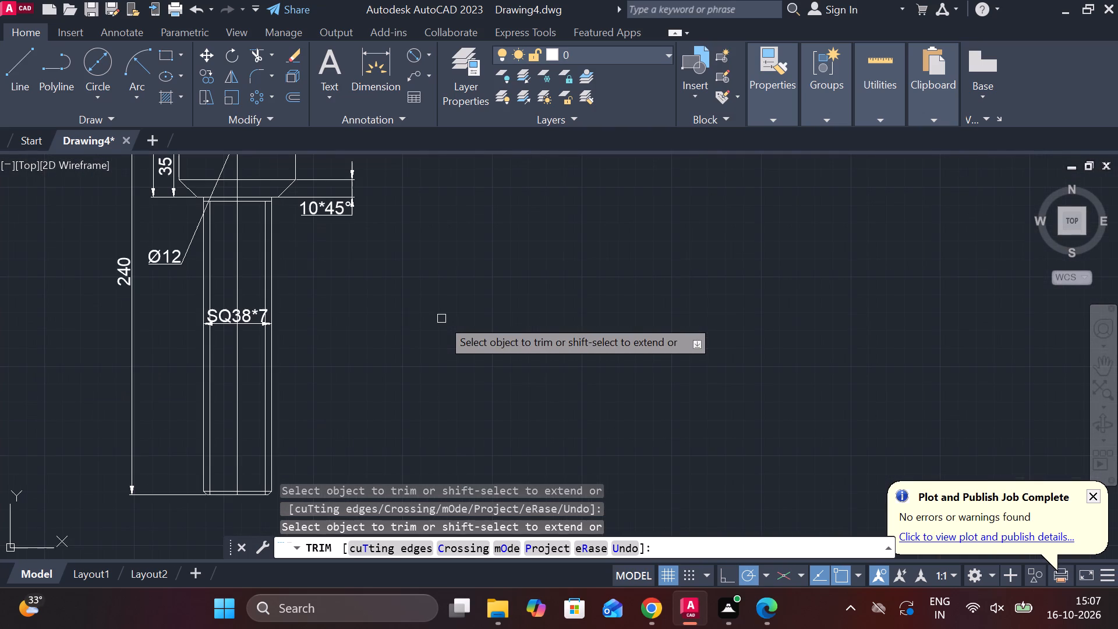
pyautogui.scroll(-4, 441, 319)
pyautogui.scroll(2, 599, 323)
pyautogui.moveTo(646, 335); pyautogui.dragTo(384, 331, button='middle')
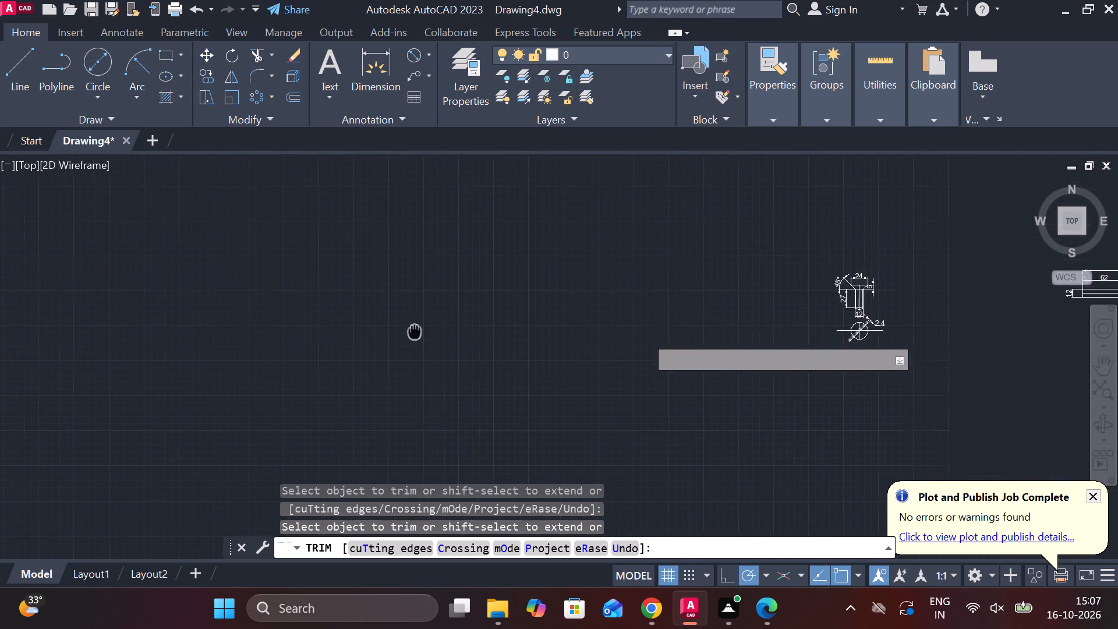
pyautogui.moveTo(384, 331); pyautogui.dragTo(382, 331, button='middle')
pyautogui.press('Escape')
# Move the small 24-wide screw, with its circular view and dimensions, into the upper row to the right of the tapered part.
pyautogui.moveTo(560, 342); pyautogui.dragTo(241, 338, button='middle')
pyautogui.moveTo(359, 220); pyautogui.dragTo(364, 224)
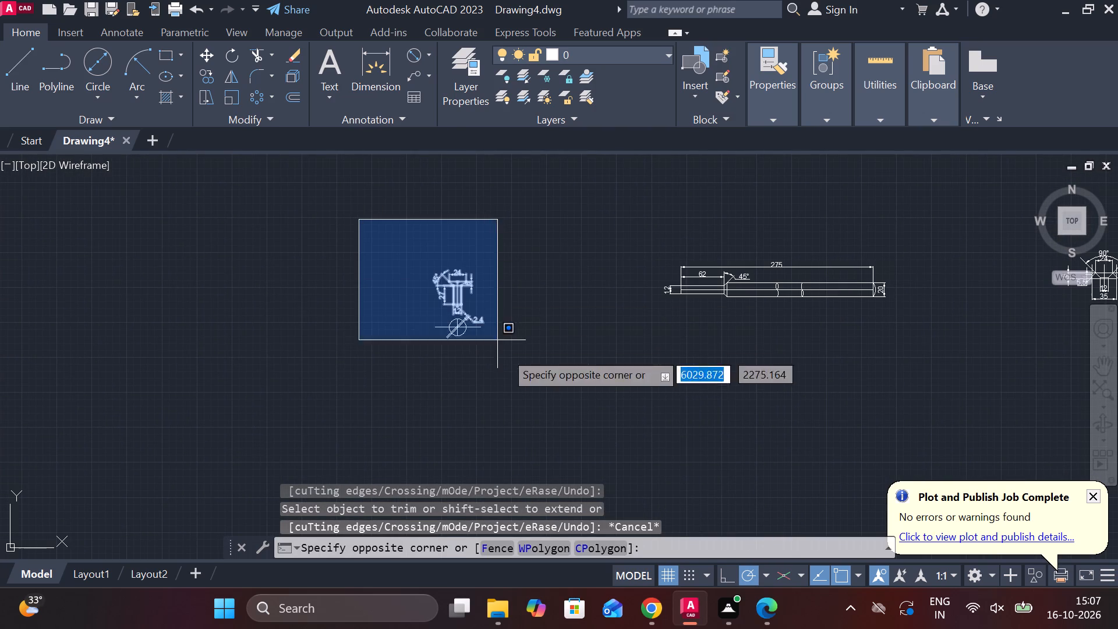
pyautogui.click(534, 400)
pyautogui.press('m')
pyautogui.press('Return')
pyautogui.click(536, 395)
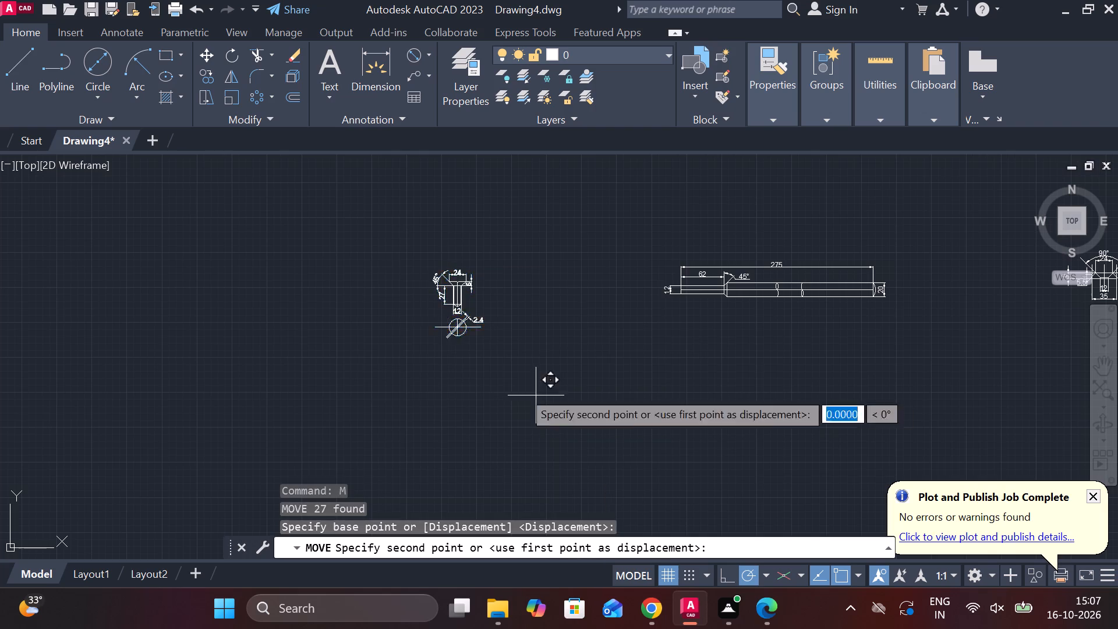
pyautogui.moveTo(261, 323); pyautogui.dragTo(450, 455, button='middle')
pyautogui.scroll(-2, 250, 267)
pyautogui.moveTo(274, 301); pyautogui.dragTo(373, 362, button='middle')
pyautogui.scroll(1, 243, 338)
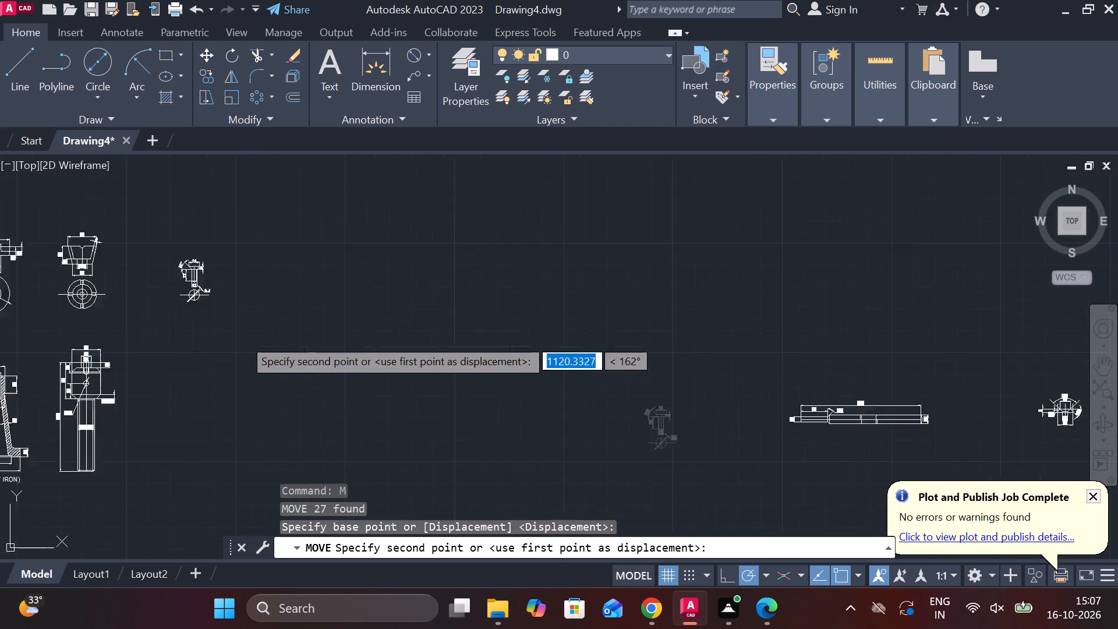
pyautogui.scroll(1, 243, 338)
pyautogui.moveTo(270, 343); pyautogui.dragTo(571, 387, button='middle')
pyautogui.scroll(1, 514, 349)
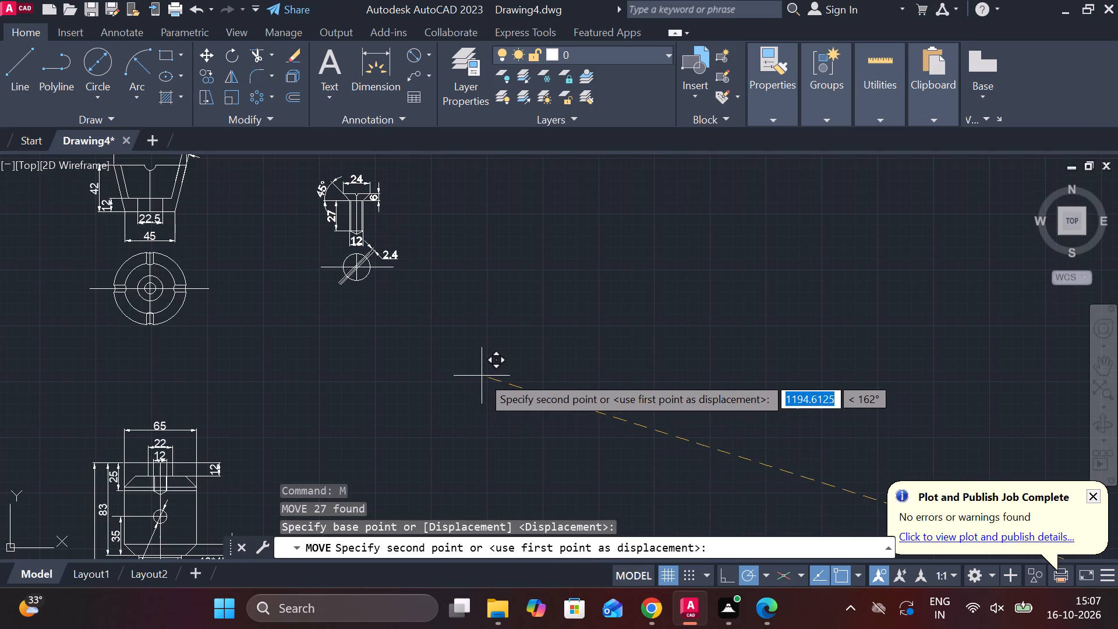
pyautogui.click(486, 373)
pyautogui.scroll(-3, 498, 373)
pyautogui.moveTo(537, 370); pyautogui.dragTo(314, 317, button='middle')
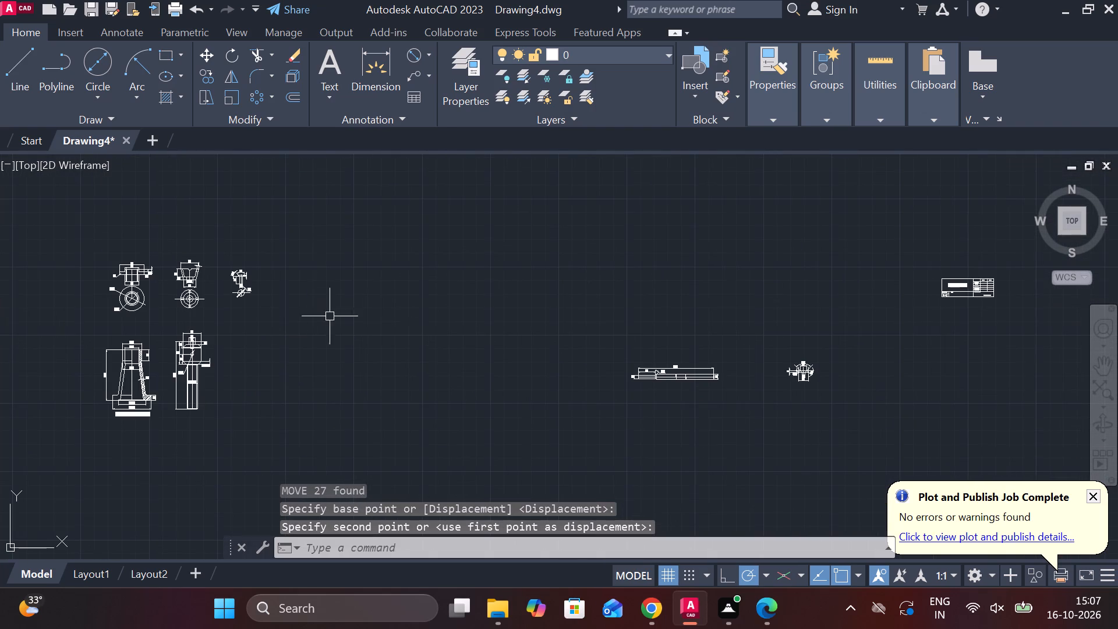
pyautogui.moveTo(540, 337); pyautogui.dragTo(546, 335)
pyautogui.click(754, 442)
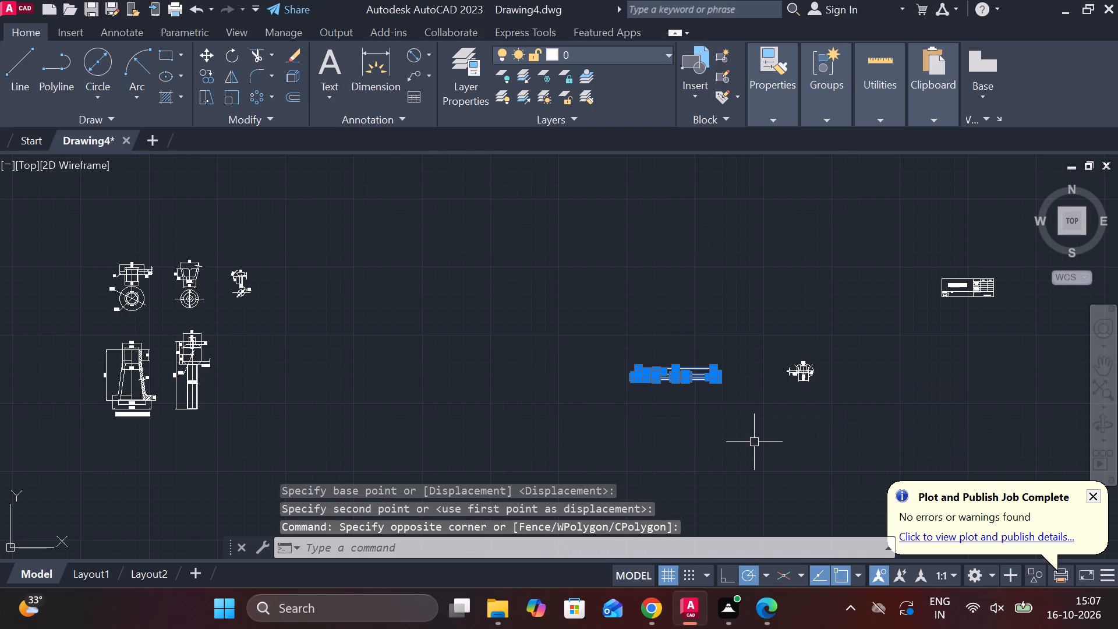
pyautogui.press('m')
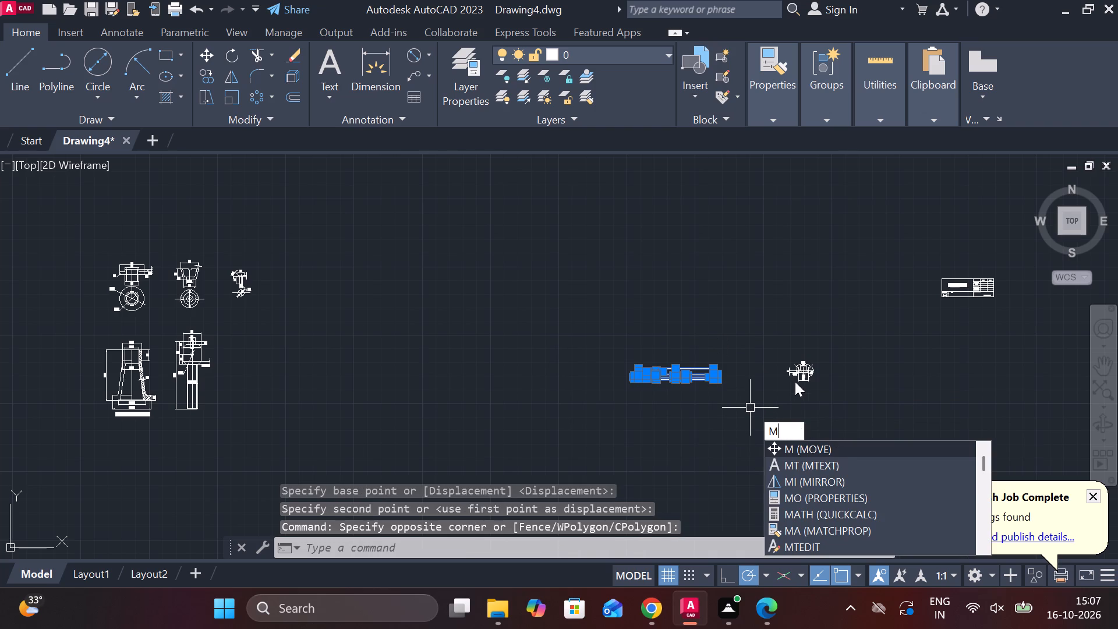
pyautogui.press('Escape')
# Trim the 275-long bar's edges and centre line between the two break curves to open a gap.
pyautogui.scroll(3, 669, 381)
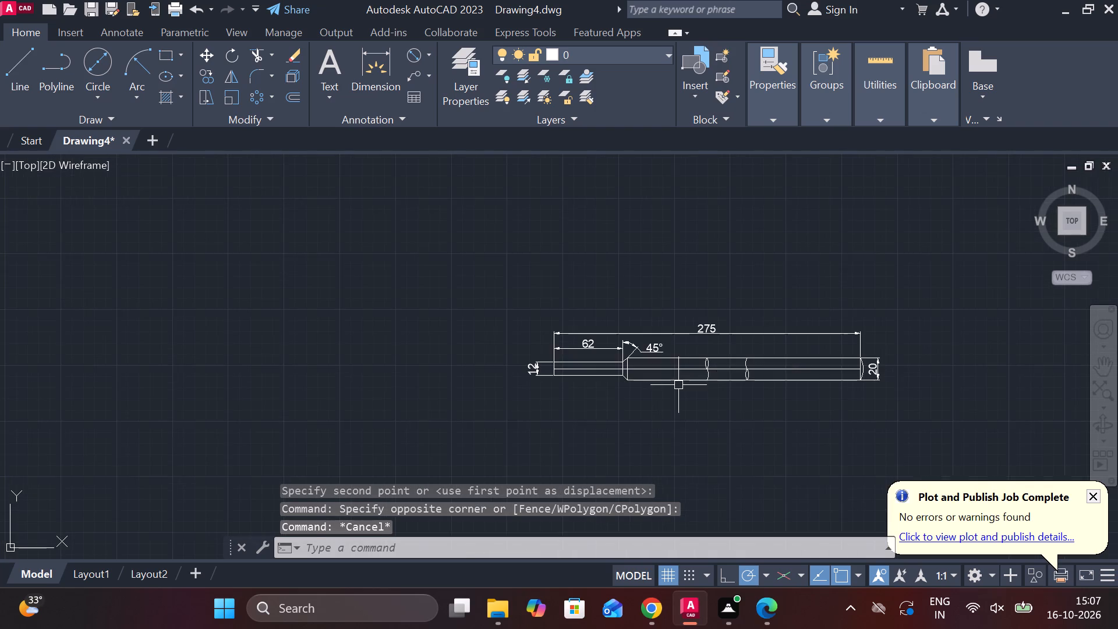
pyautogui.scroll(2, 685, 386)
pyautogui.write('TR')
pyautogui.press('space')
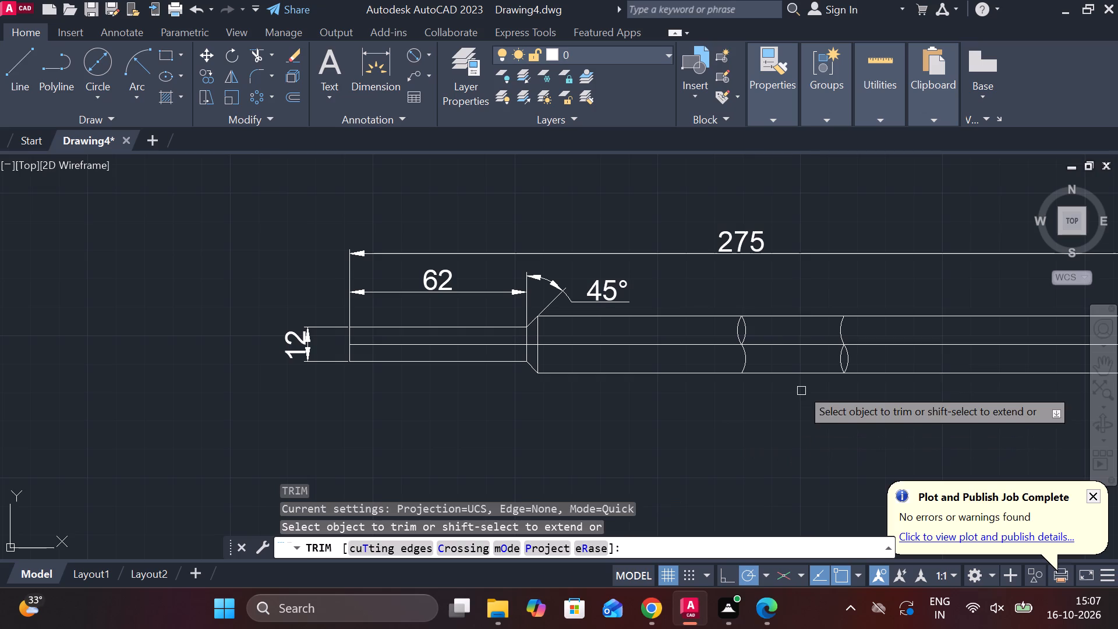
pyautogui.moveTo(786, 293); pyautogui.dragTo(785, 431)
pyautogui.moveTo(804, 431); pyautogui.dragTo(548, 439, button='middle')
pyautogui.scroll(1, 509, 350)
pyautogui.press('Escape')
pyautogui.scroll(-2, 509, 350)
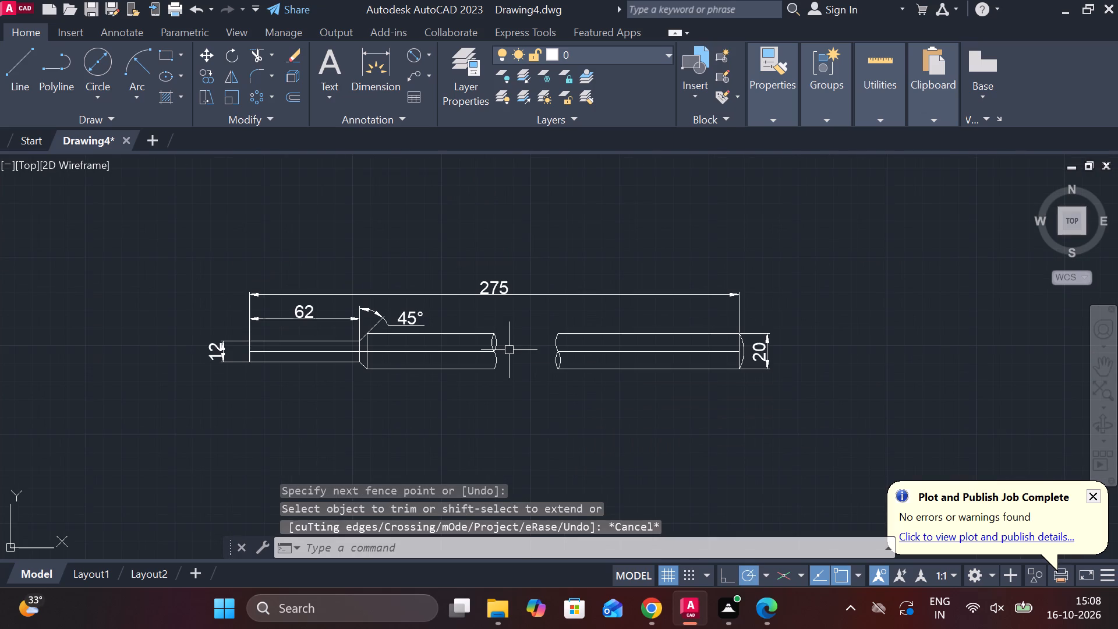
# Draw a freehand spline break line across the bar from its lower to its upper edge, near the 20-diameter end.
pyautogui.scroll(1, 509, 350)
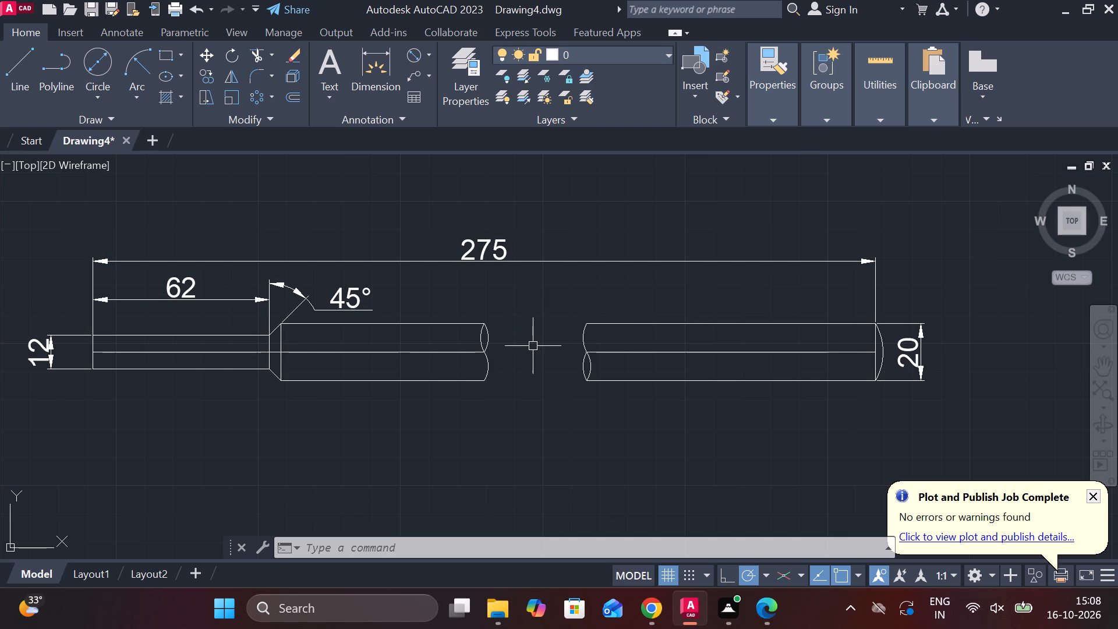
pyautogui.scroll(1, 741, 384)
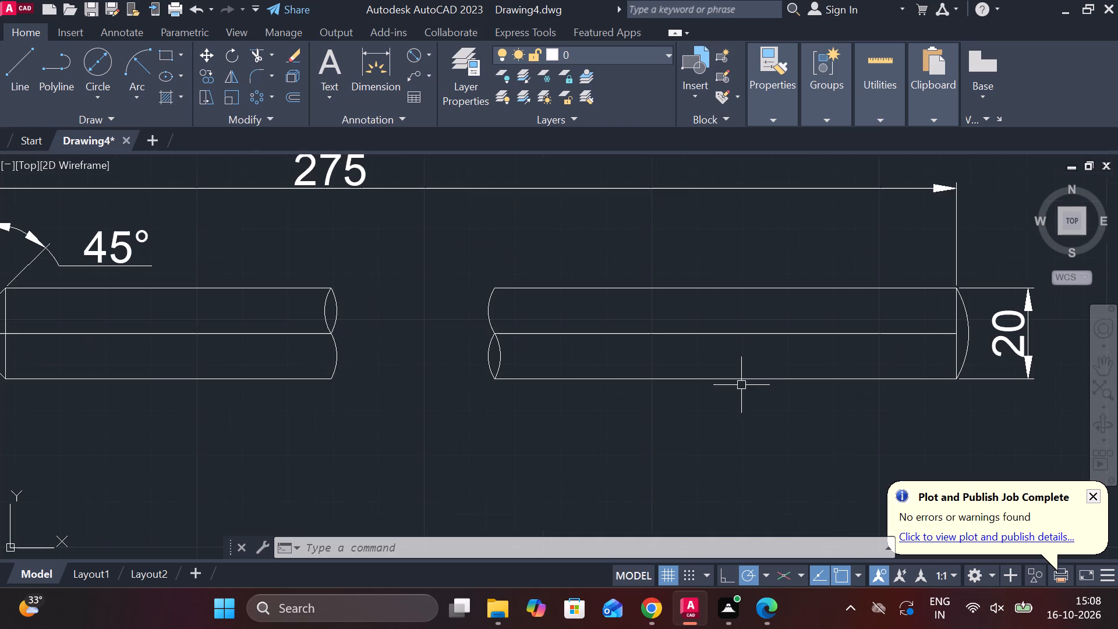
pyautogui.write('SP')
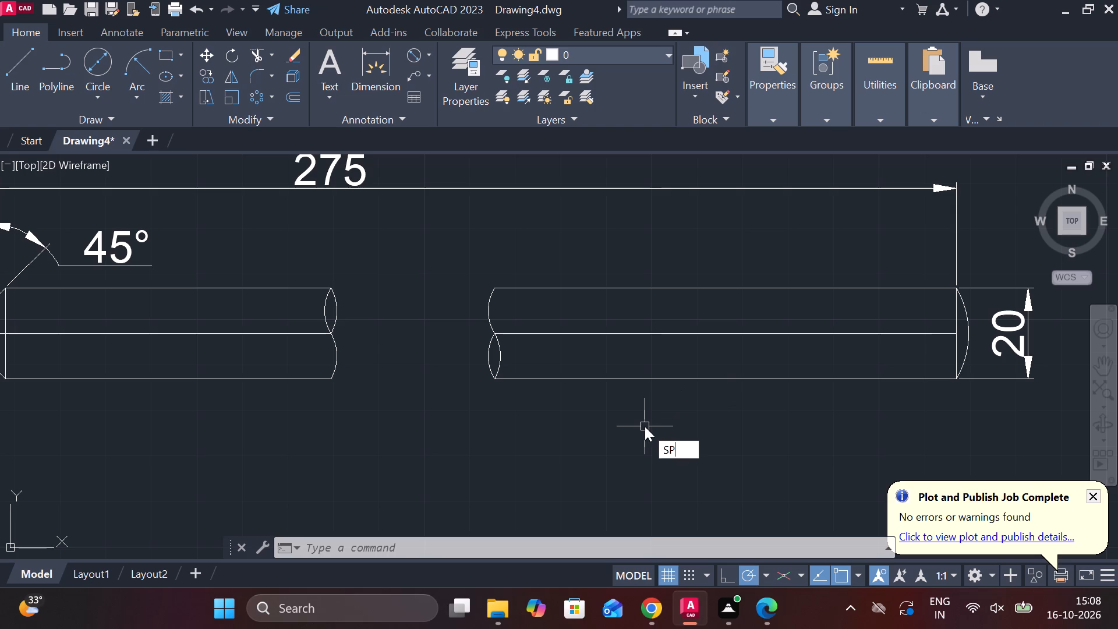
pyautogui.click(693, 478)
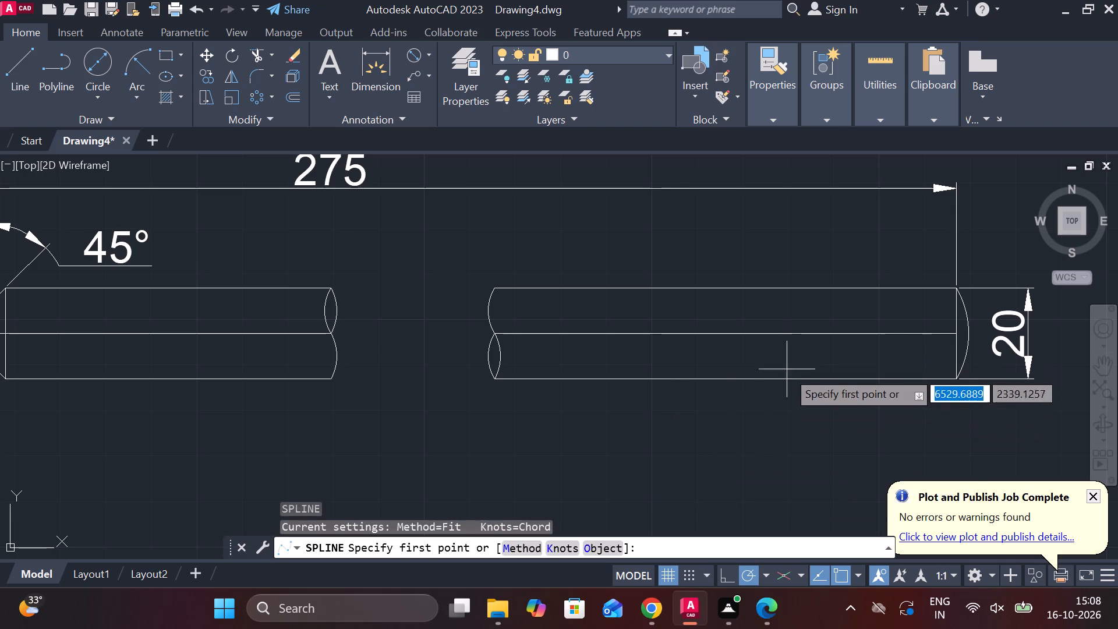
pyautogui.click(794, 380)
pyautogui.click(818, 335)
pyautogui.click(889, 312)
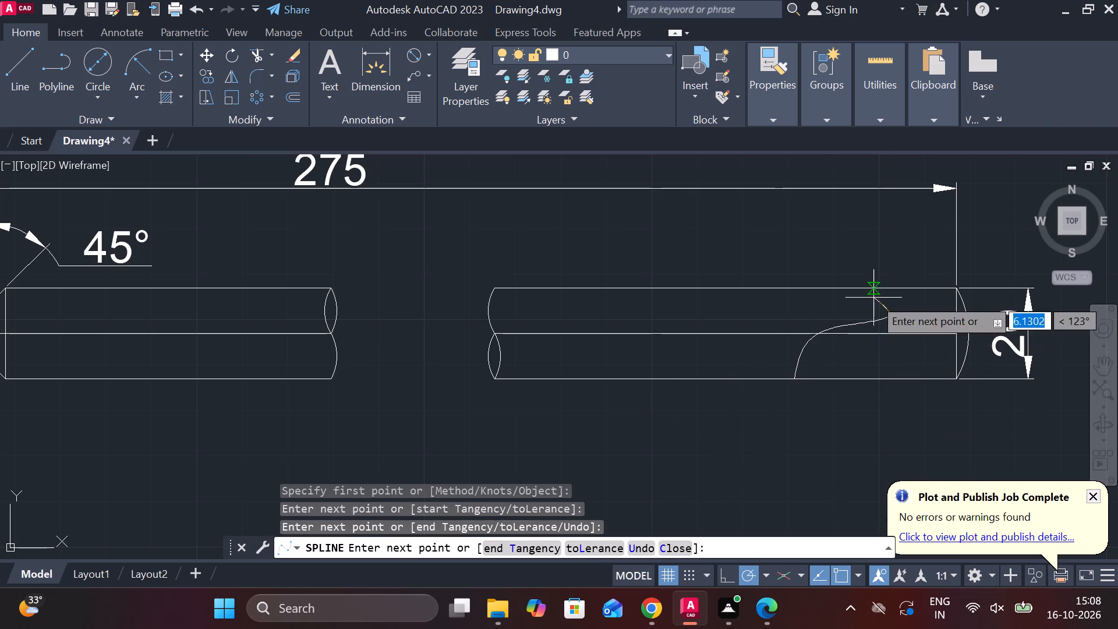
pyautogui.click(873, 298)
pyautogui.click(868, 295)
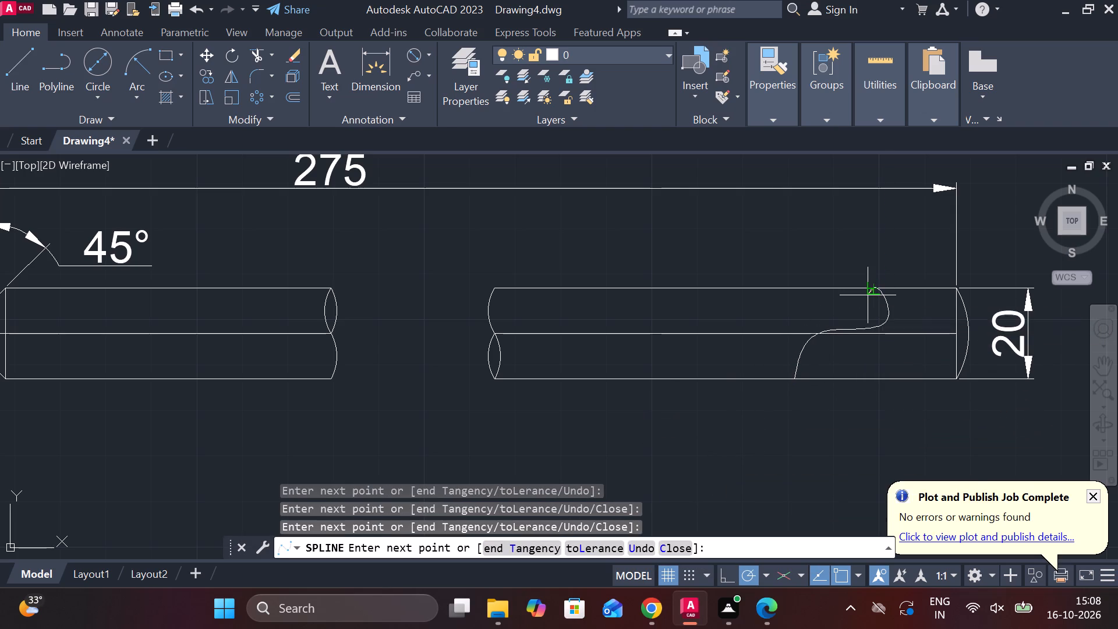
pyautogui.press('Return')
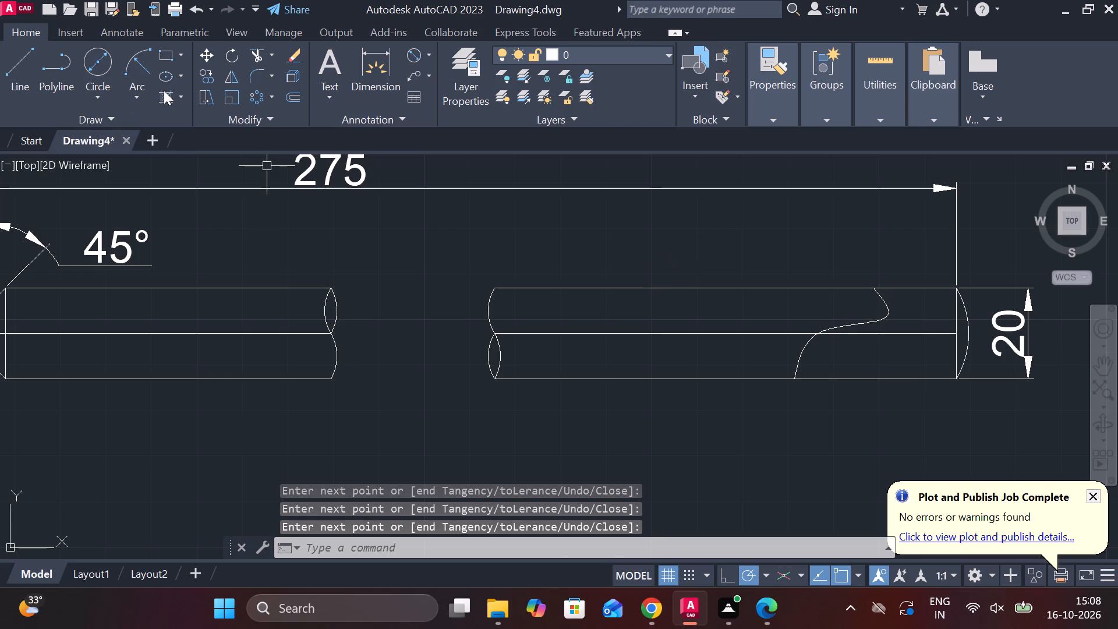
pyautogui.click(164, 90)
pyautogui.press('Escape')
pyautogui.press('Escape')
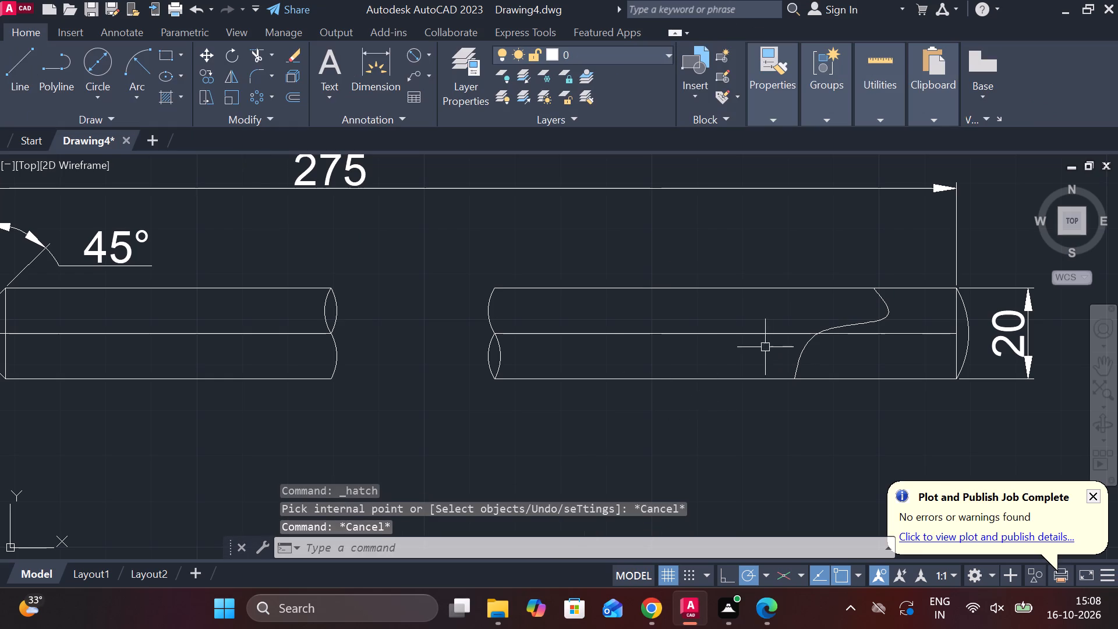
# Change the linetype of both centre line segments of the bar to ACAD_ISO02W100.
pyautogui.click(729, 336)
pyautogui.click(226, 337)
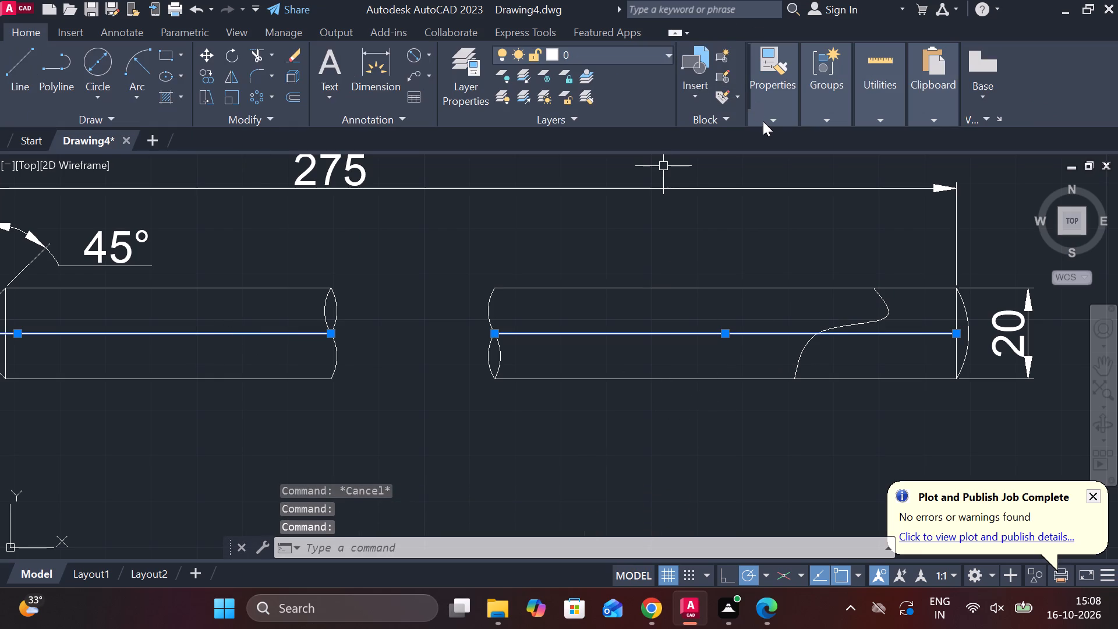
pyautogui.click(763, 121)
pyautogui.click(949, 180)
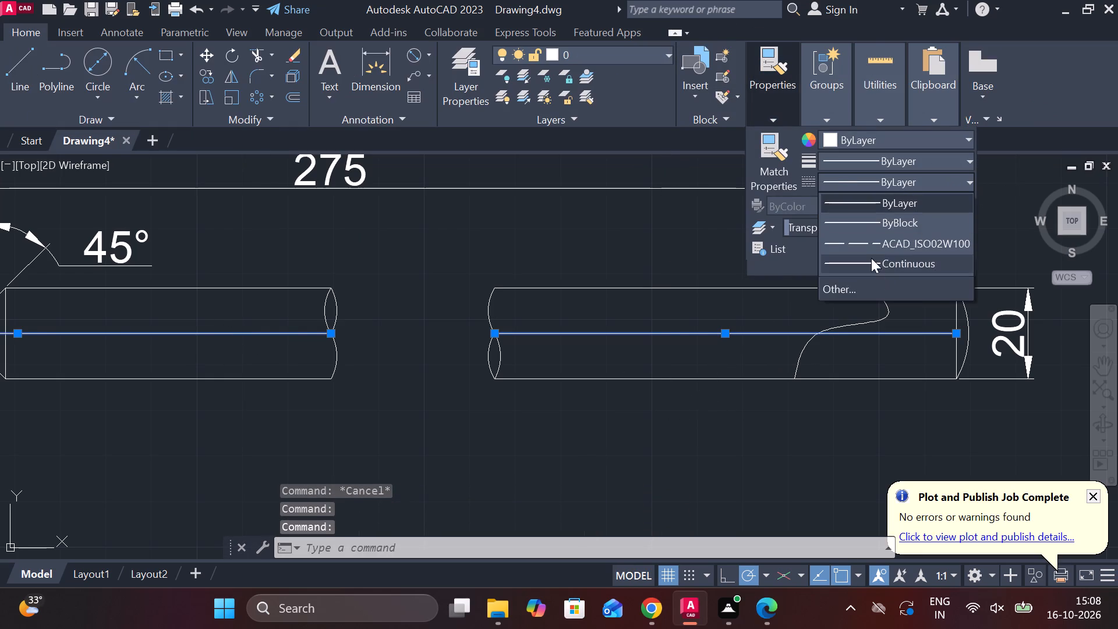
pyautogui.click(868, 245)
pyautogui.press('Escape')
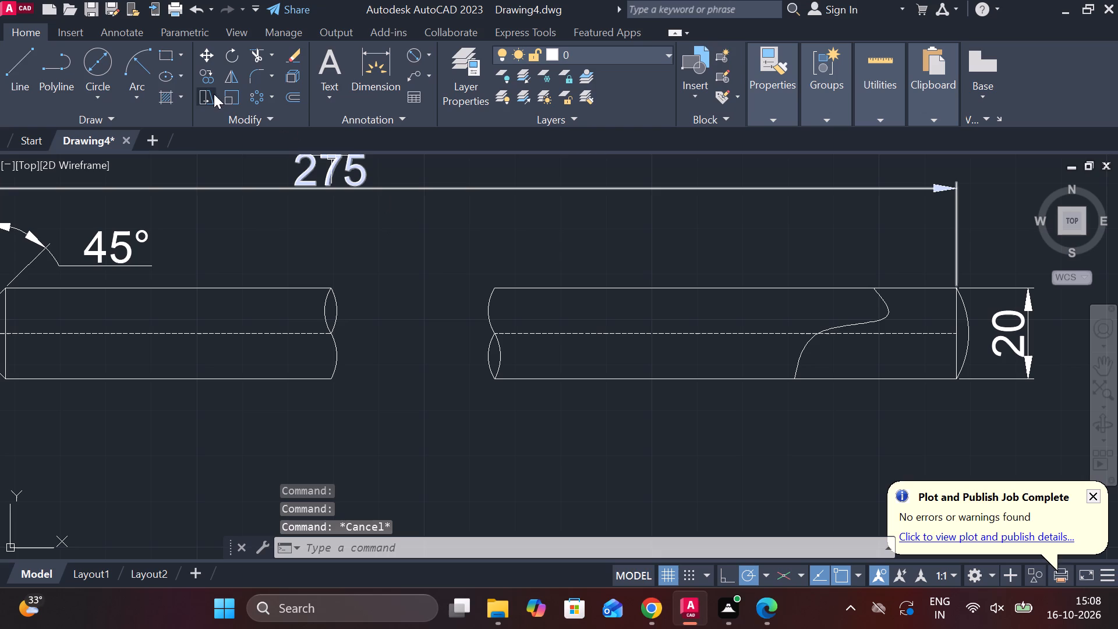
# Hatch the two lens-shaped break faces and the area between the spline and the bar's 20-diameter end with ANSI32 at scale 0.2.
pyautogui.click(157, 95)
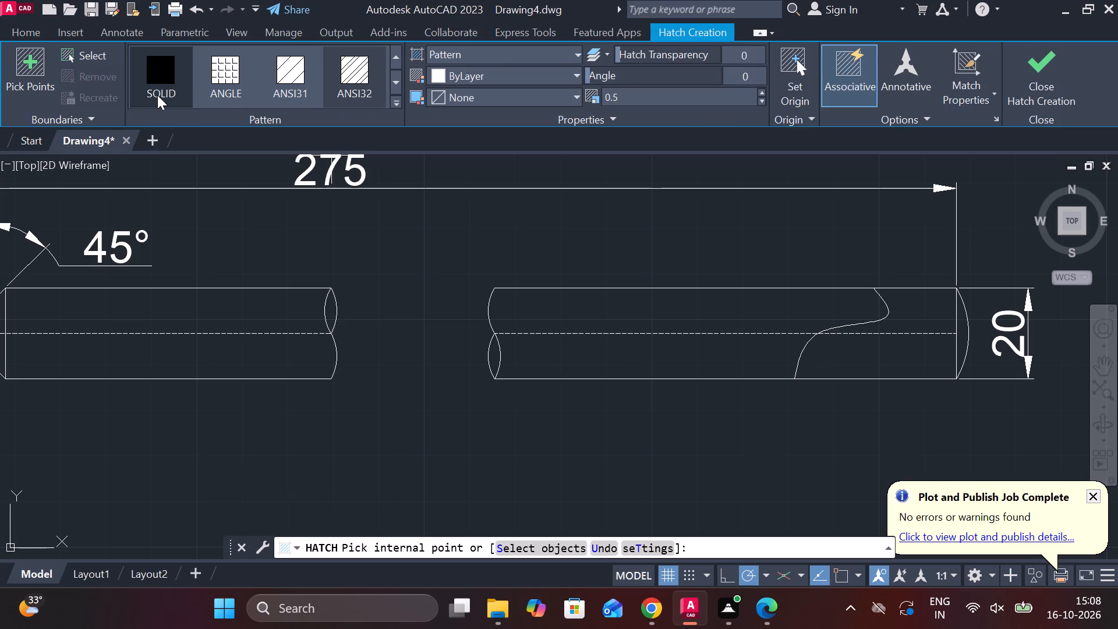
pyautogui.click(361, 76)
pyautogui.scroll(1, 356, 318)
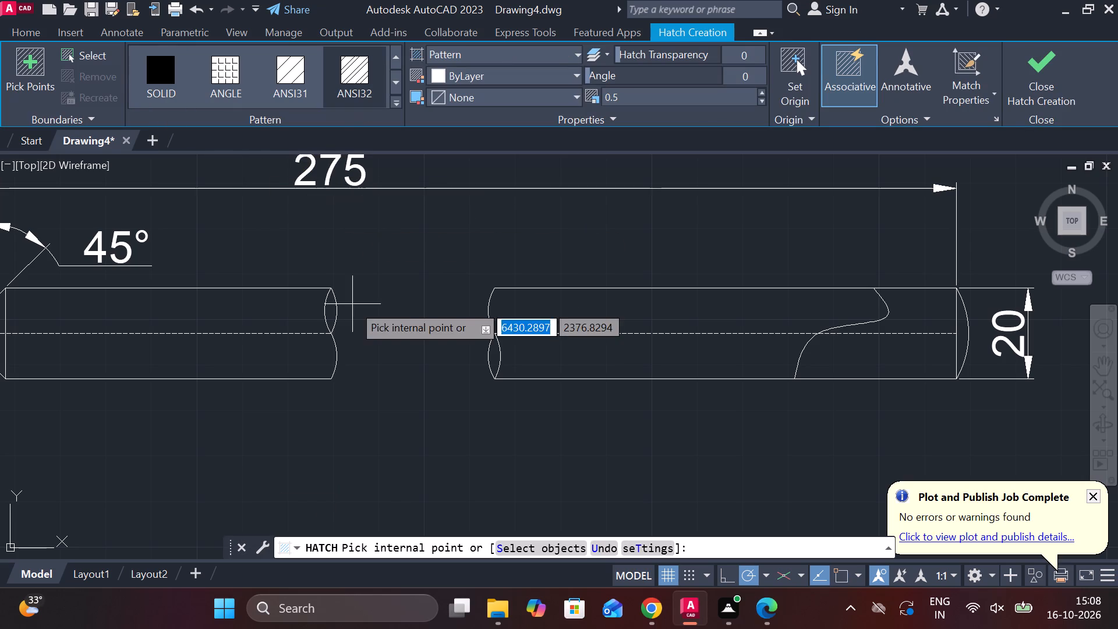
pyautogui.scroll(2, 356, 318)
pyautogui.click(298, 303)
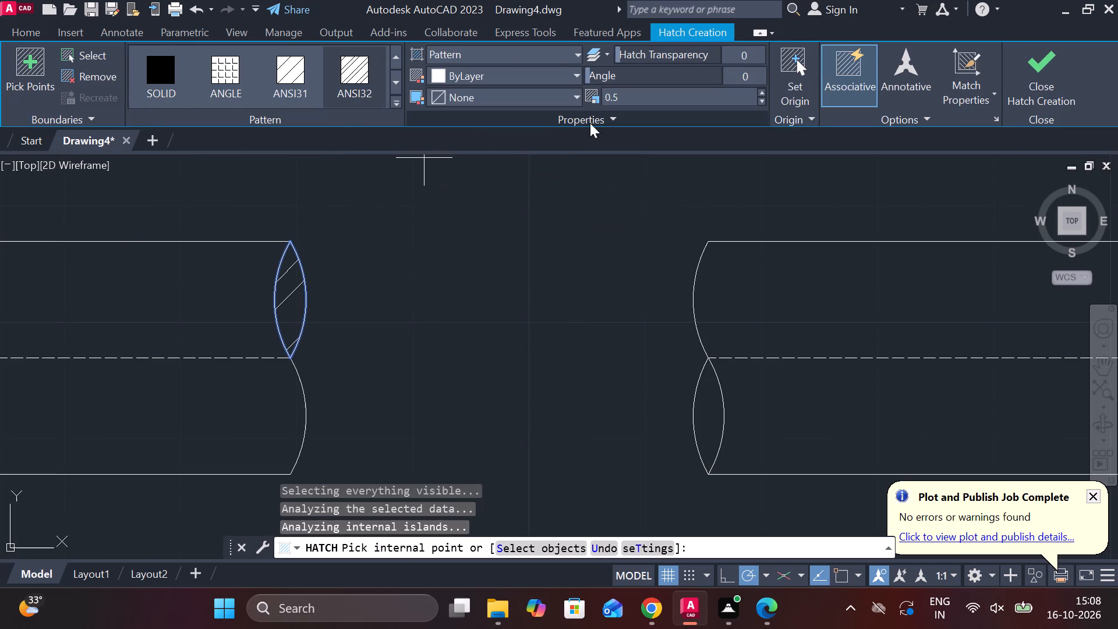
pyautogui.click(629, 99)
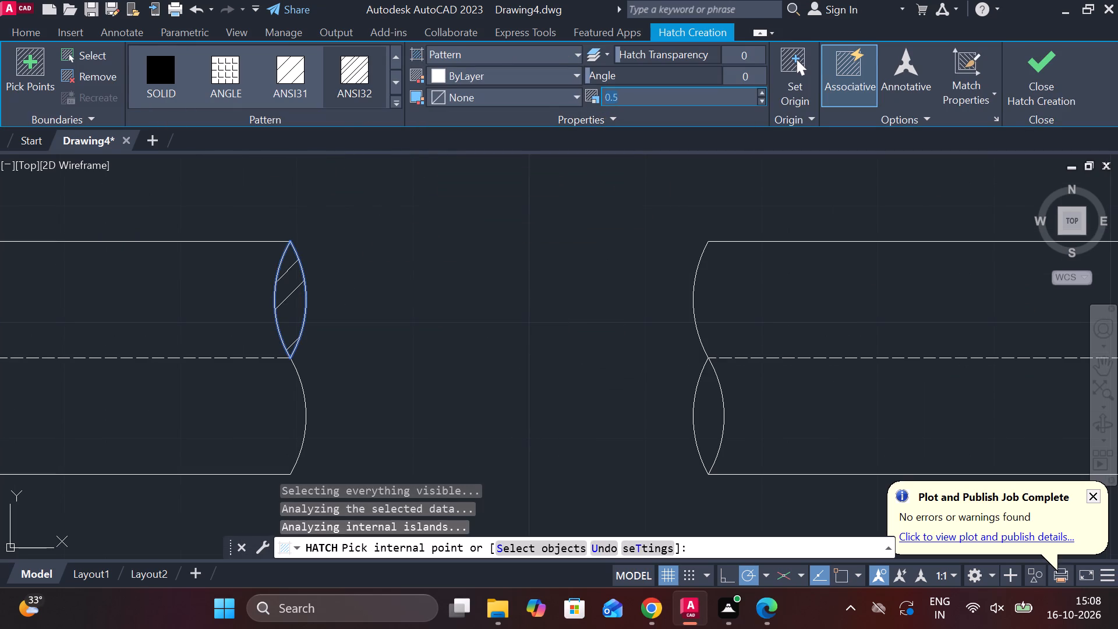
pyautogui.write('.2')
pyautogui.press('Return')
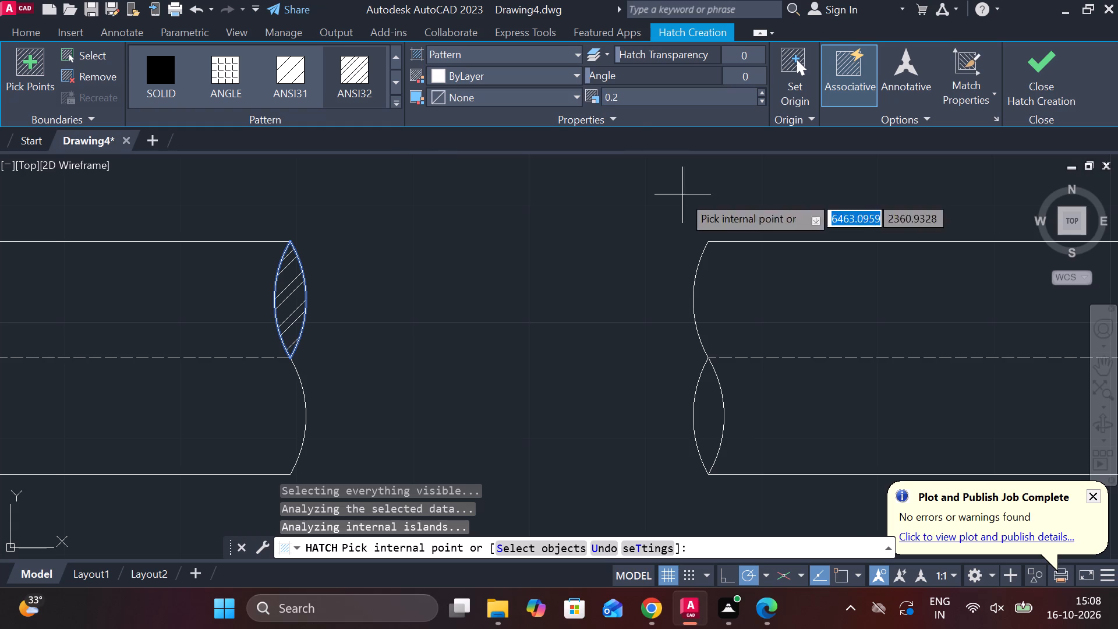
pyautogui.scroll(-2, 691, 213)
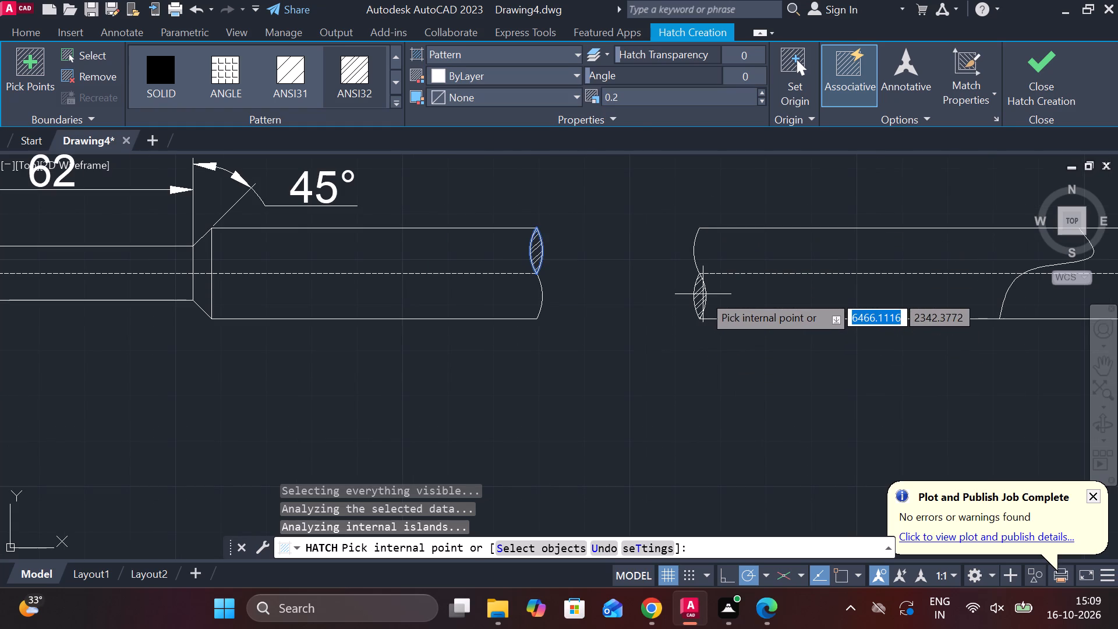
pyautogui.click(703, 294)
pyautogui.moveTo(879, 315); pyautogui.dragTo(582, 371, button='middle')
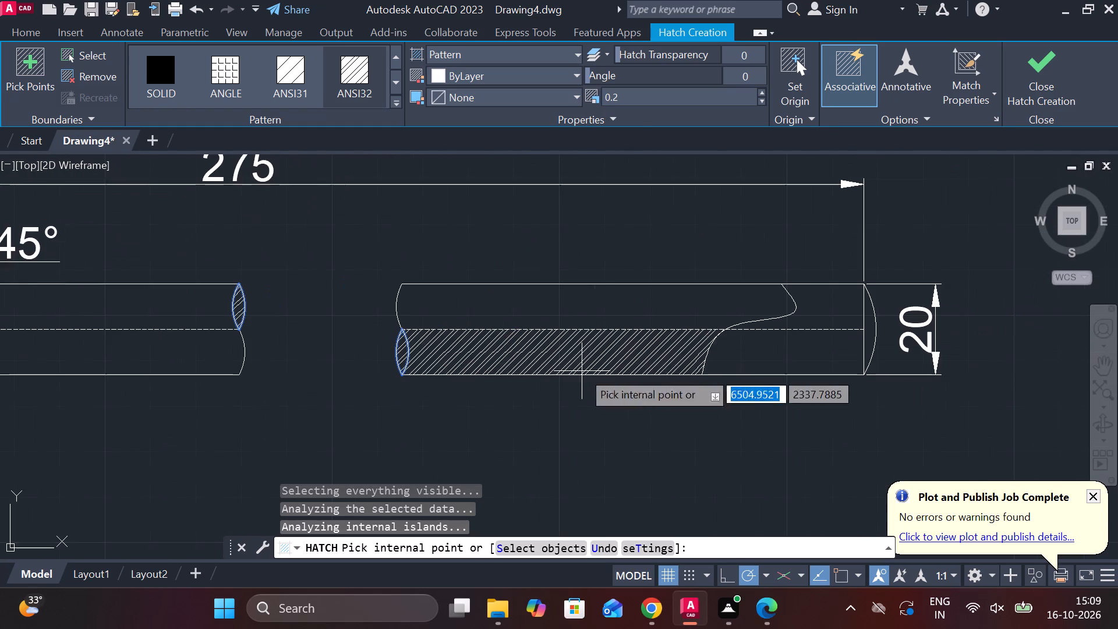
pyautogui.click(808, 348)
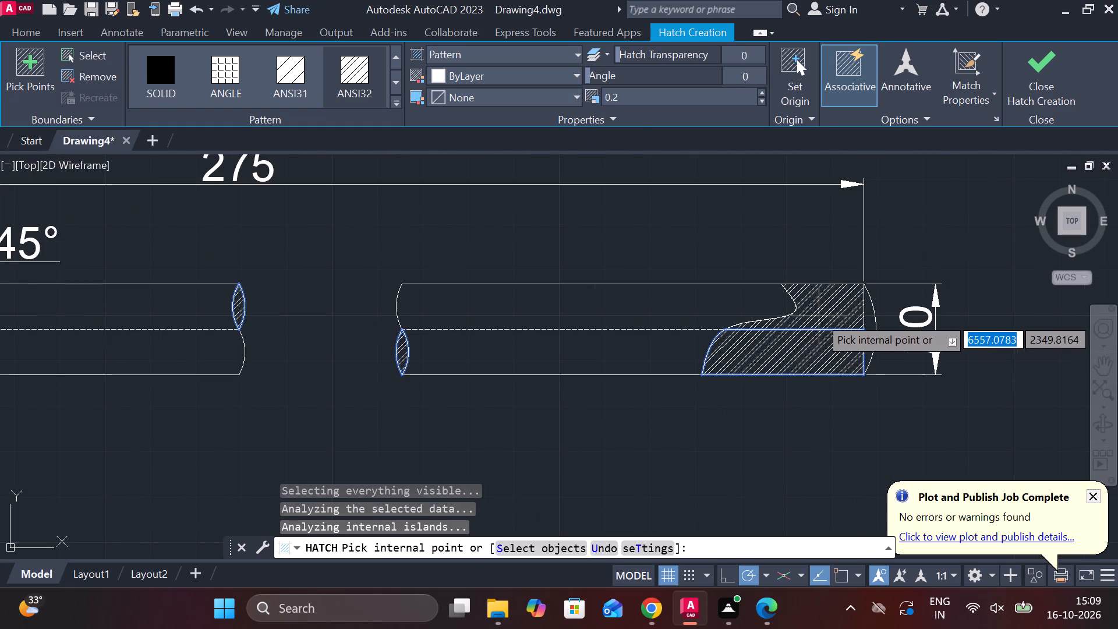
pyautogui.click(819, 316)
pyautogui.click(1021, 82)
# Draw a 1-unit chamfer line at 225° outward from the upper corner of the bar's 12-diameter end.
pyautogui.scroll(-3, 674, 286)
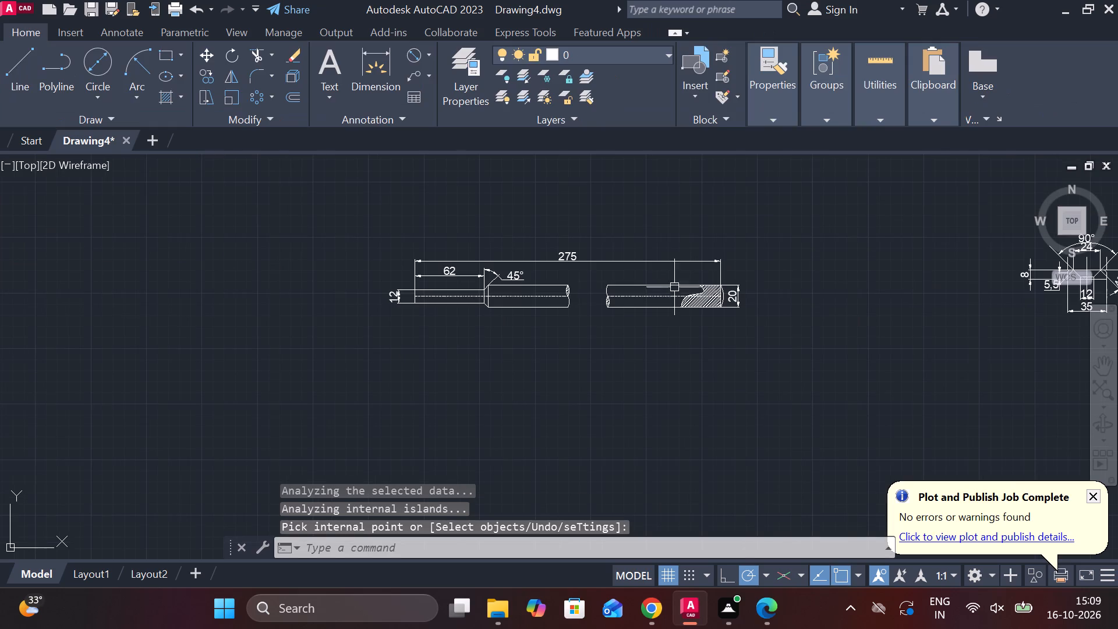
pyautogui.scroll(1, 585, 308)
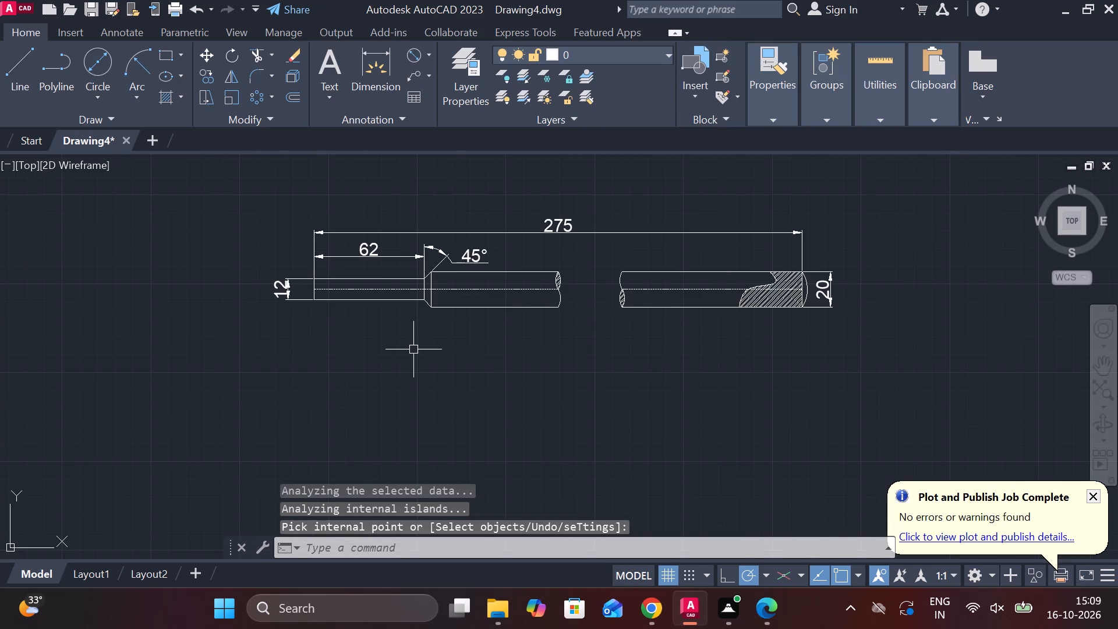
pyautogui.scroll(2, 366, 324)
pyautogui.moveTo(300, 307); pyautogui.dragTo(327, 342, button='middle')
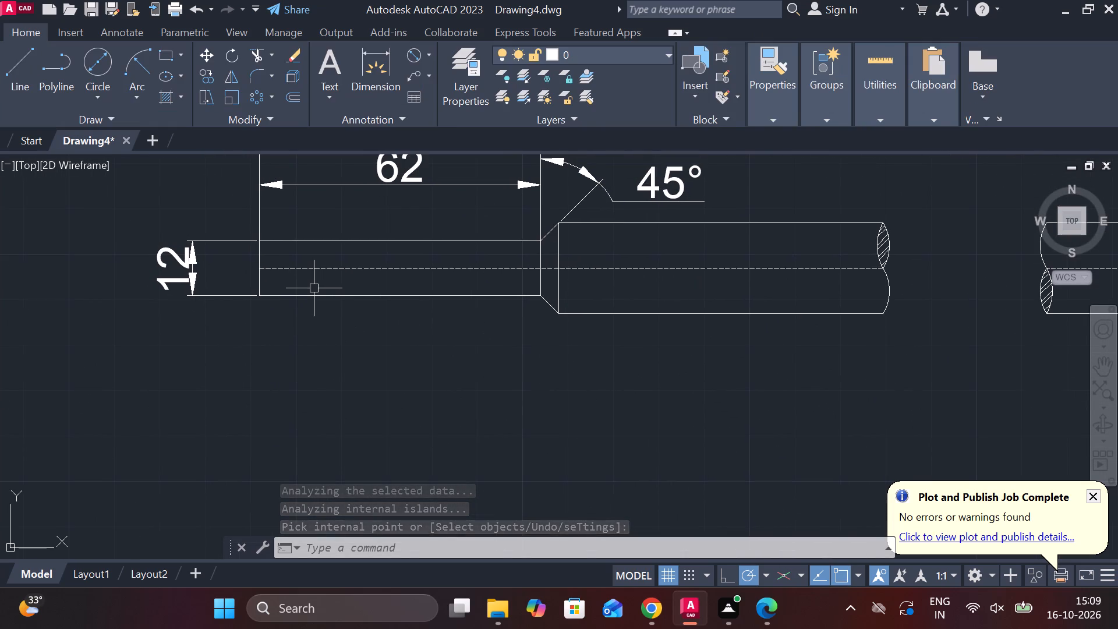
pyautogui.press('l')
pyautogui.press('Return')
pyautogui.scroll(2, 247, 223)
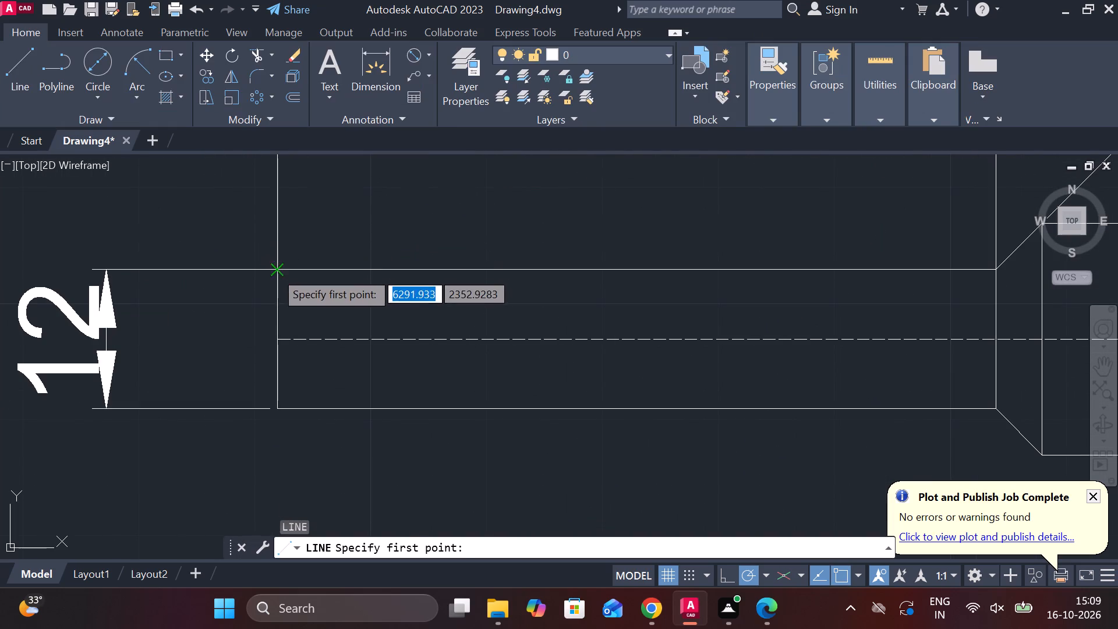
pyautogui.click(277, 273)
pyautogui.scroll(3, 266, 283)
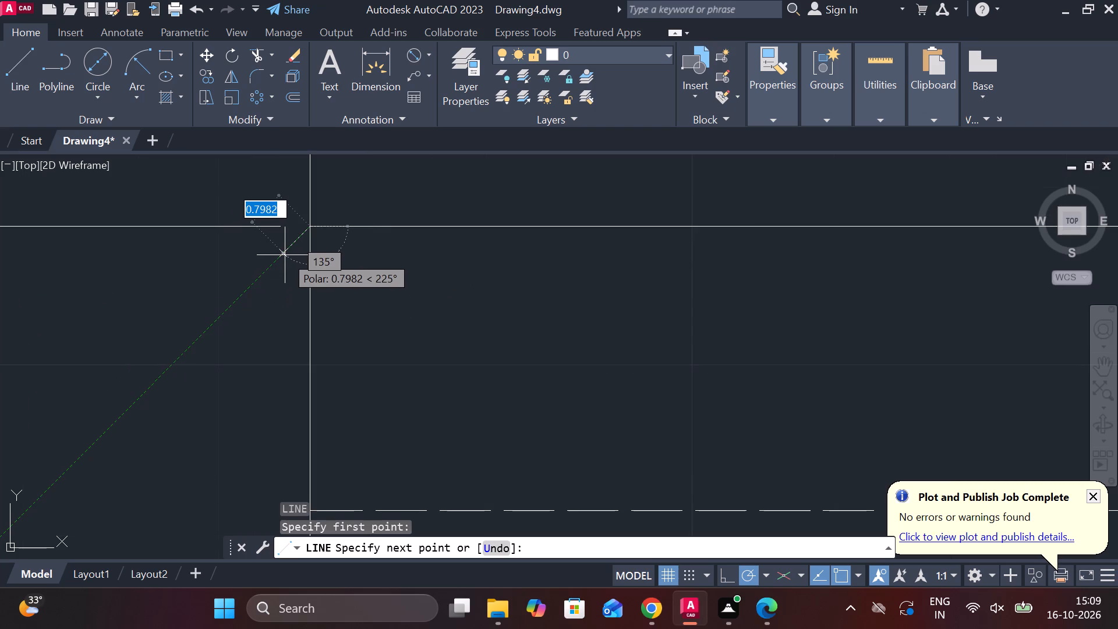
pyautogui.write('1')
pyautogui.press('space')
pyautogui.moveTo(285, 313); pyautogui.dragTo(267, 108, button='middle')
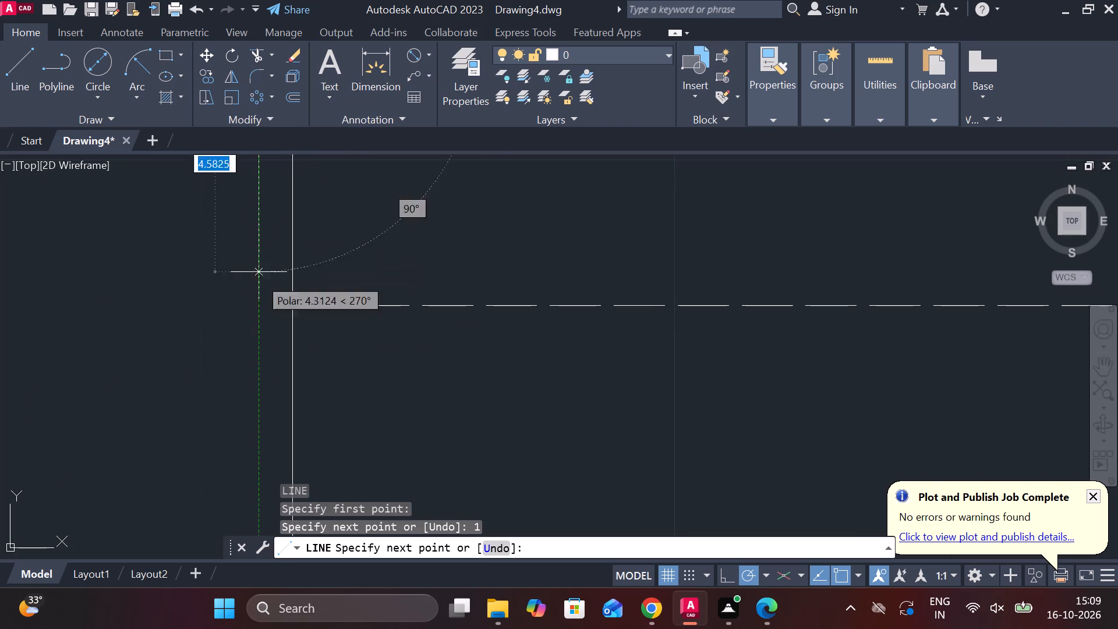
pyautogui.moveTo(254, 318); pyautogui.dragTo(285, 82, button='middle')
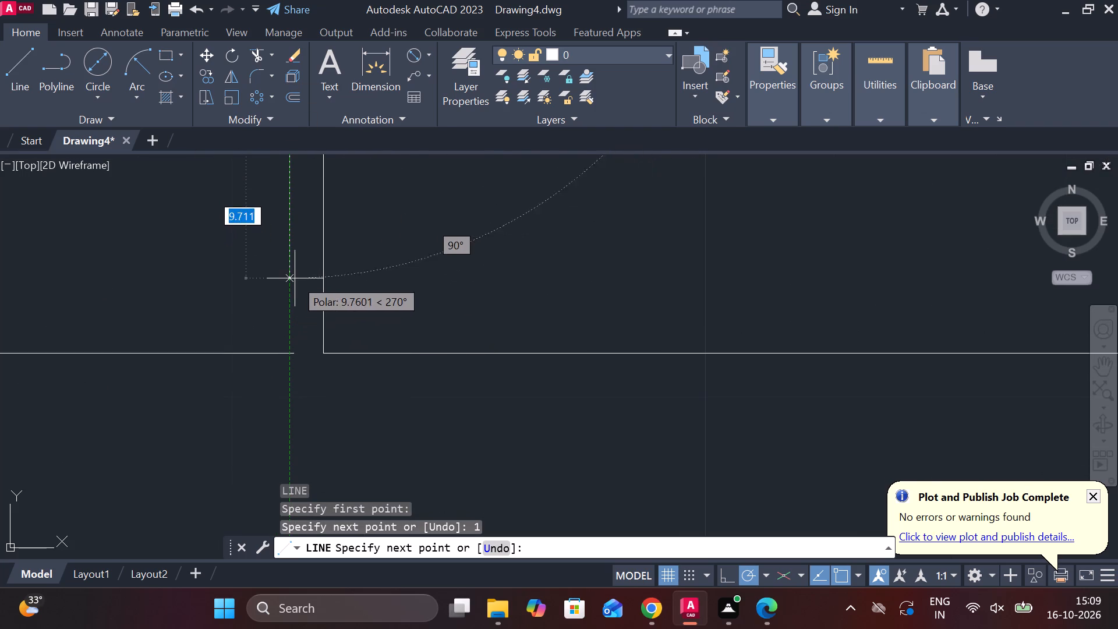
pyautogui.press('Escape')
# Draw a 1-unit chamfer line at 135° from the lower corner of the 12-diameter end and join it to the upper chamfer line.
pyautogui.press('l')
pyautogui.press('Return')
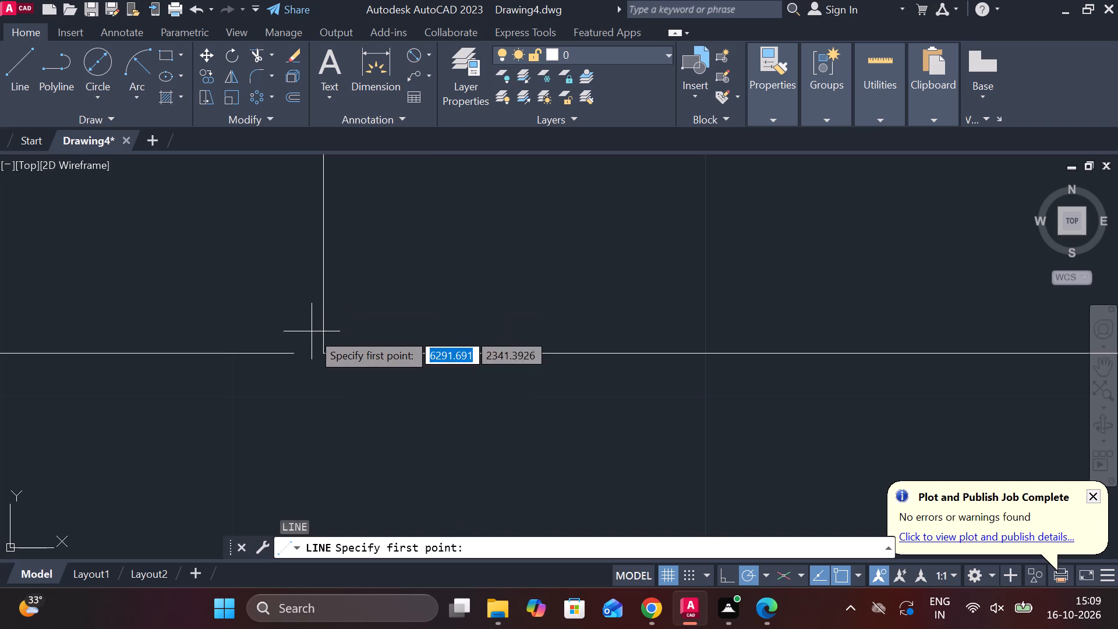
pyautogui.click(319, 355)
pyautogui.write('1')
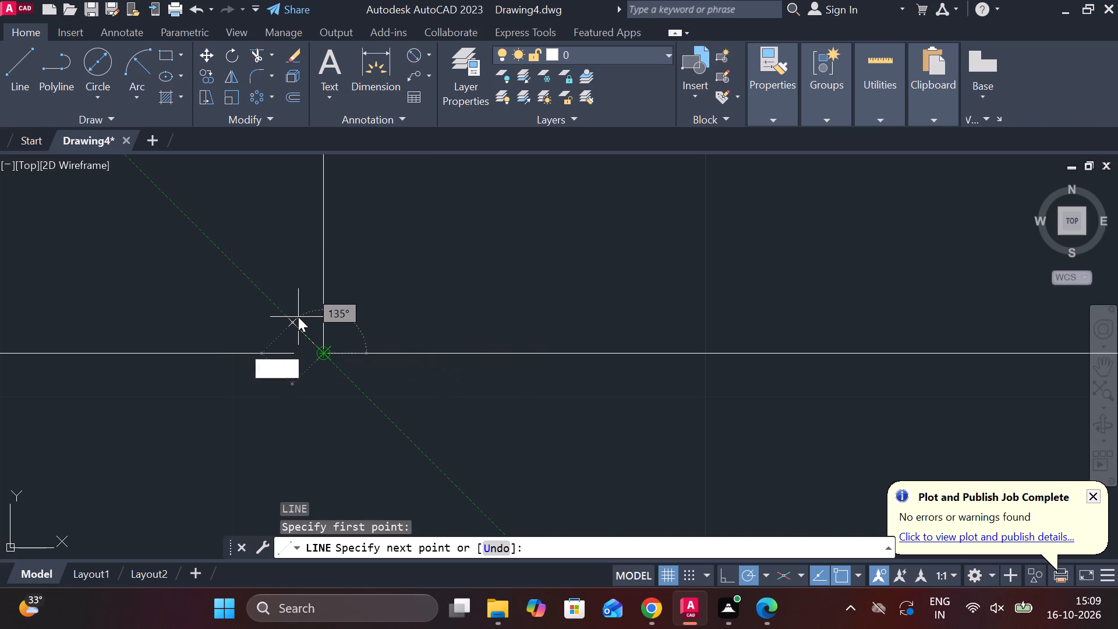
pyautogui.press('space')
pyautogui.moveTo(299, 250); pyautogui.dragTo(276, 425, button='middle')
pyautogui.moveTo(252, 230); pyautogui.dragTo(250, 373, button='middle')
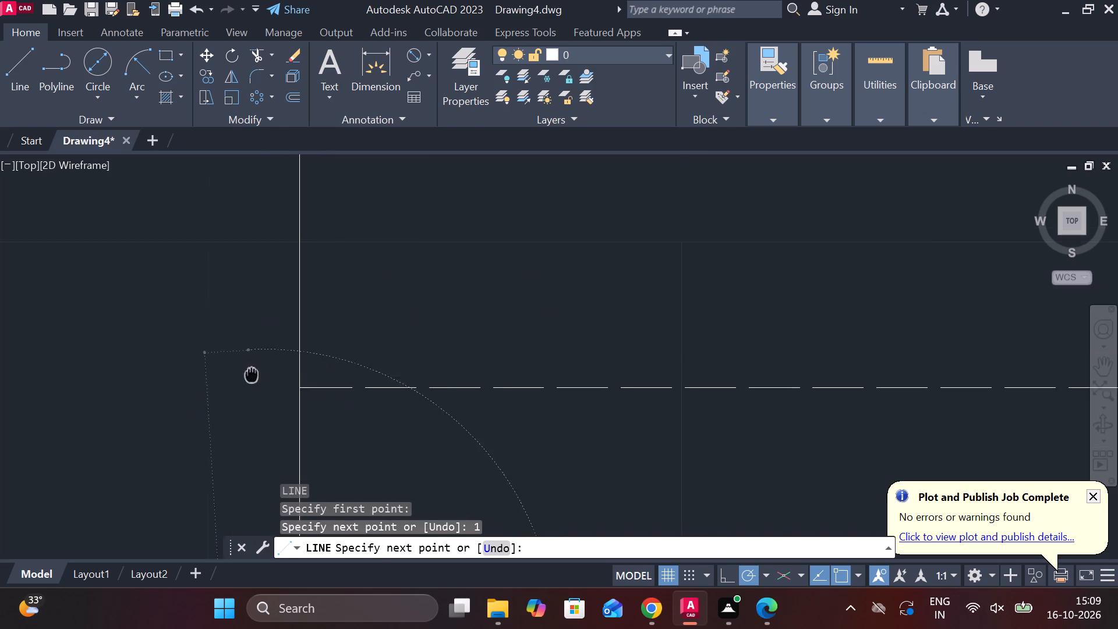
pyautogui.scroll(-2, 239, 327)
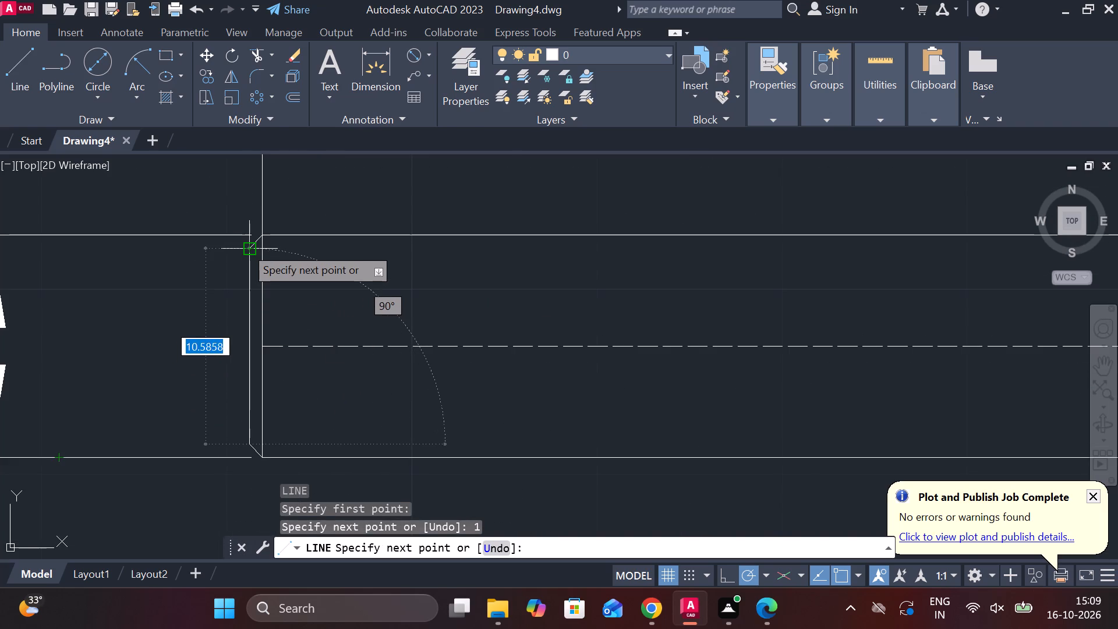
pyautogui.click(245, 246)
pyautogui.press('Escape')
# Rotate the whole bar with its dimensions and hatching to vertical, with the hatched 20-diameter end at the bottom.
pyautogui.scroll(-2, 336, 248)
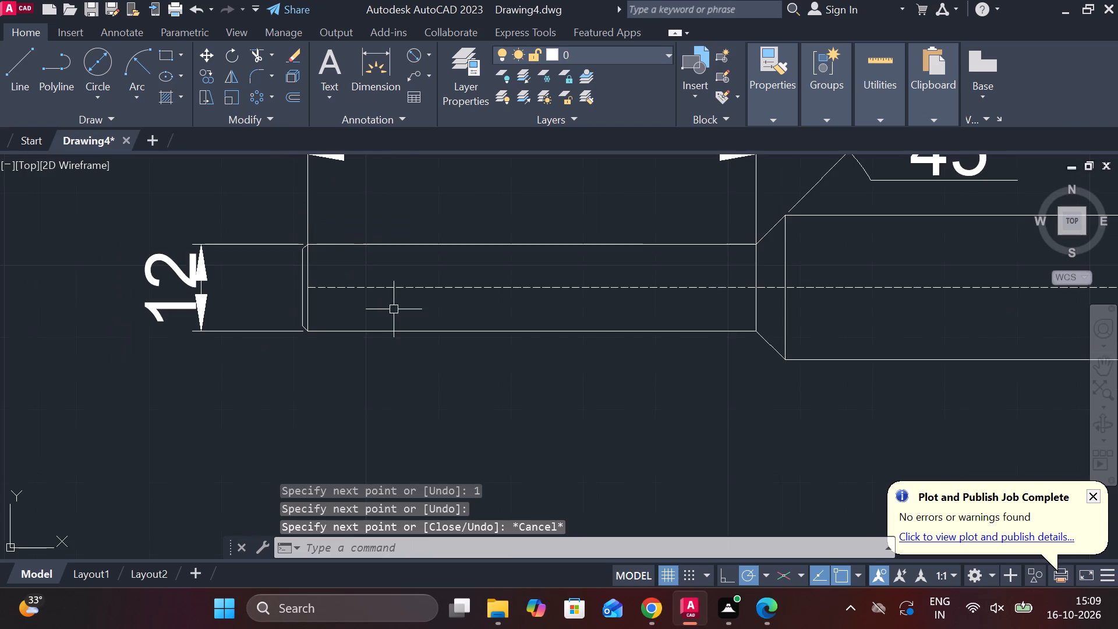
pyautogui.scroll(-1, 394, 309)
pyautogui.moveTo(492, 377); pyautogui.dragTo(329, 379, button='middle')
pyautogui.scroll(-1, 330, 379)
pyautogui.scroll(-1, 229, 262)
pyautogui.click(141, 214)
pyautogui.click(805, 399)
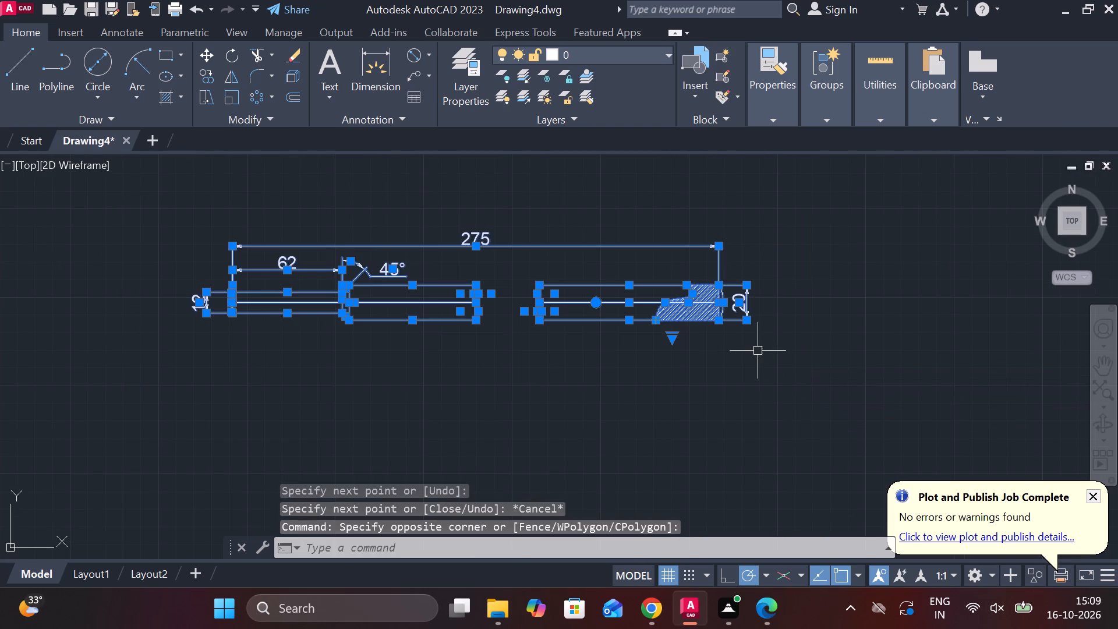
pyautogui.click(233, 56)
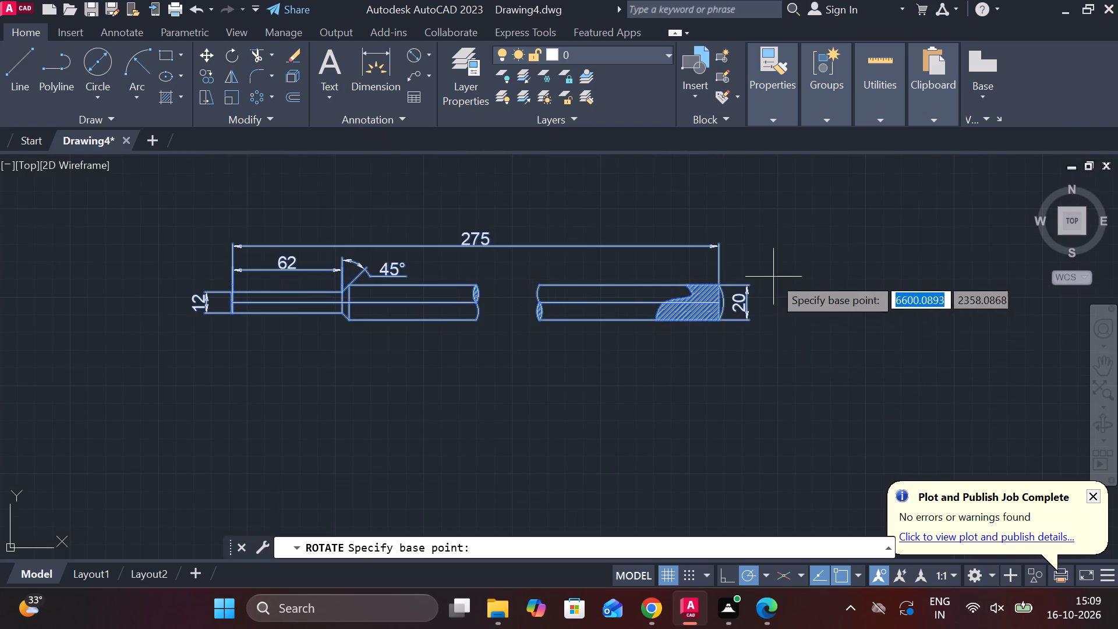
pyautogui.click(799, 259)
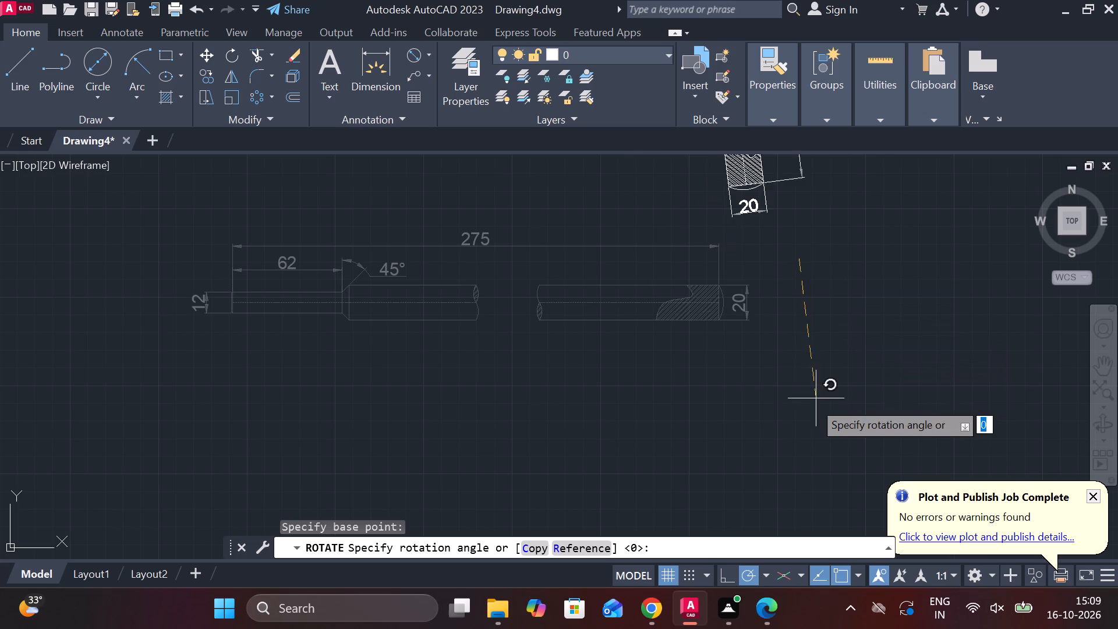
pyautogui.click(801, 407)
pyautogui.moveTo(809, 310); pyautogui.dragTo(686, 477, button='middle')
pyautogui.scroll(-1, 679, 426)
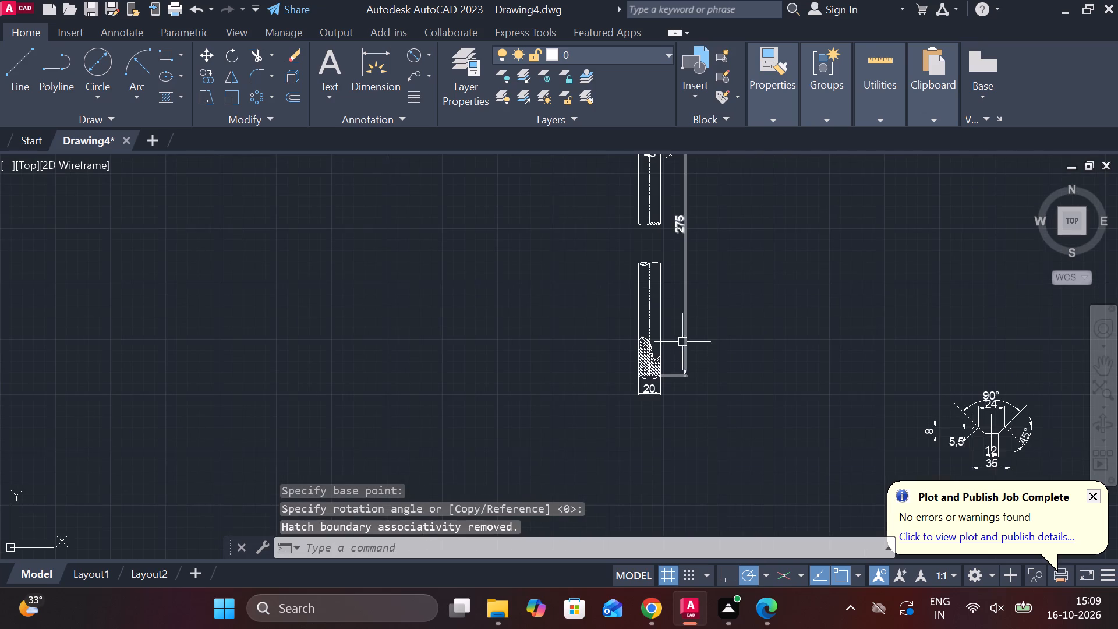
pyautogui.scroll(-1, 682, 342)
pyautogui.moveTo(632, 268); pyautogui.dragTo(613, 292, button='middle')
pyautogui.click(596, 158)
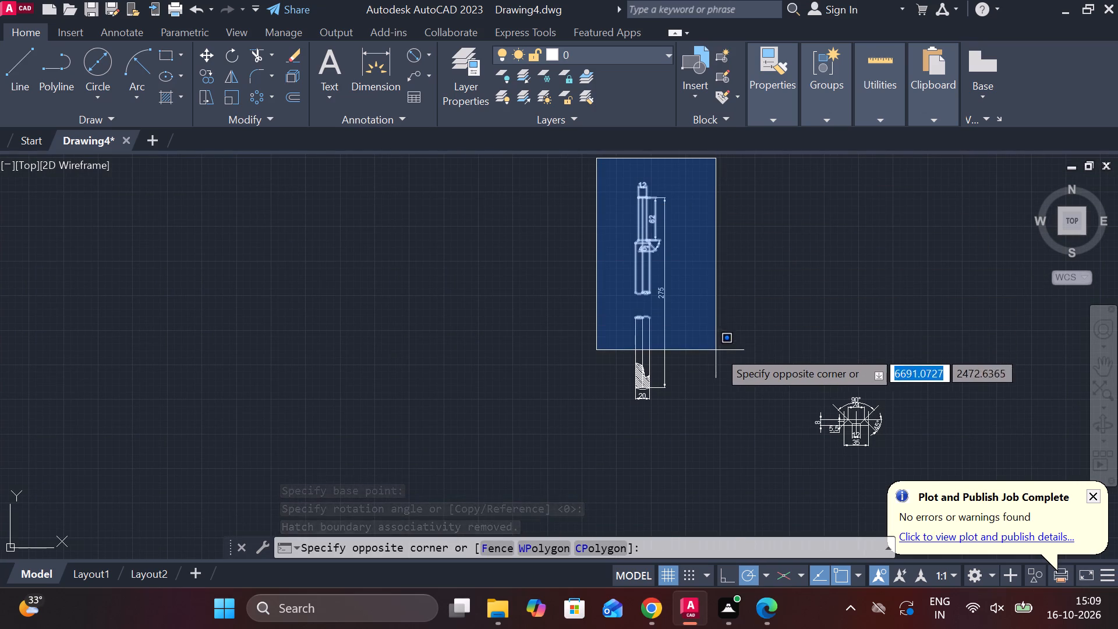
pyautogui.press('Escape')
# Extend the vertical bar's centre line across the gap between its two broken halves.
pyautogui.scroll(2, 680, 306)
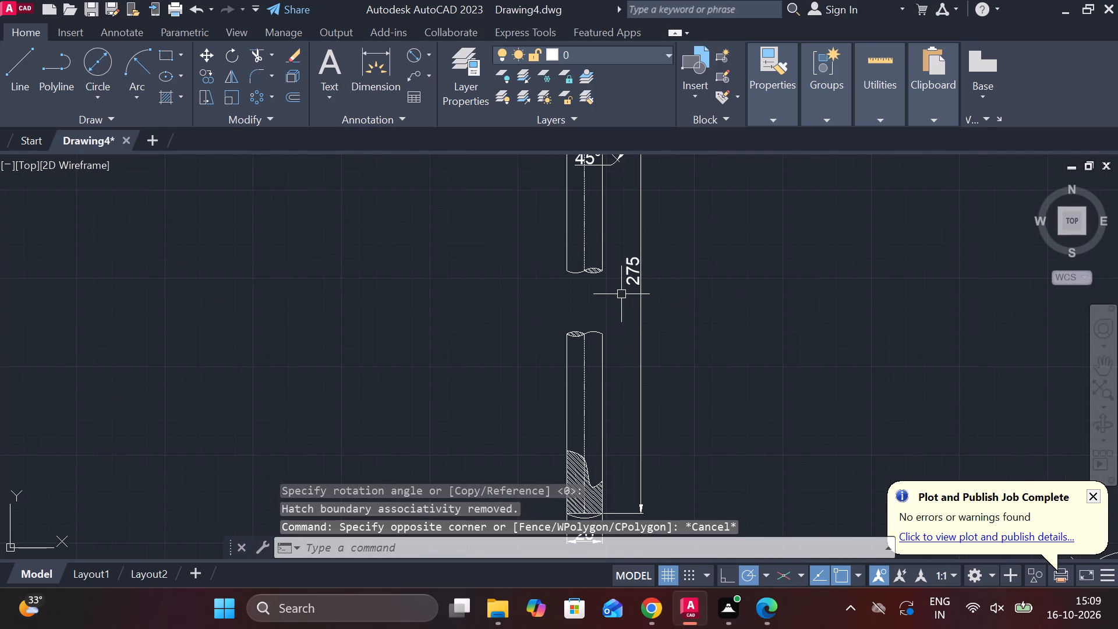
pyautogui.press('e')
pyautogui.press('x')
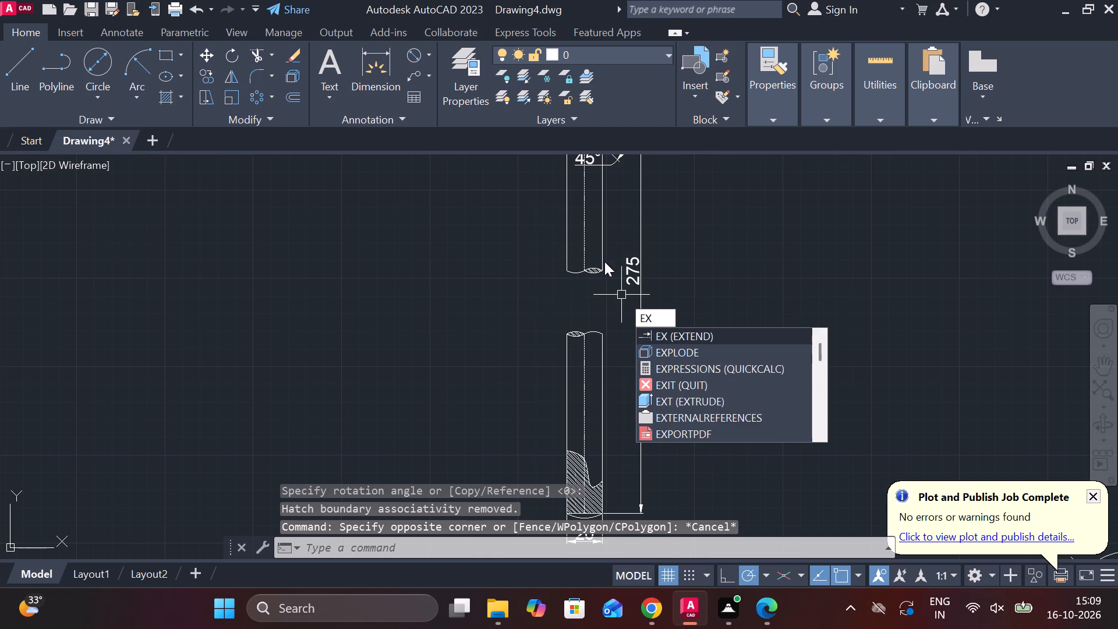
pyautogui.press('space')
pyautogui.click(584, 252)
pyautogui.scroll(-3, 611, 278)
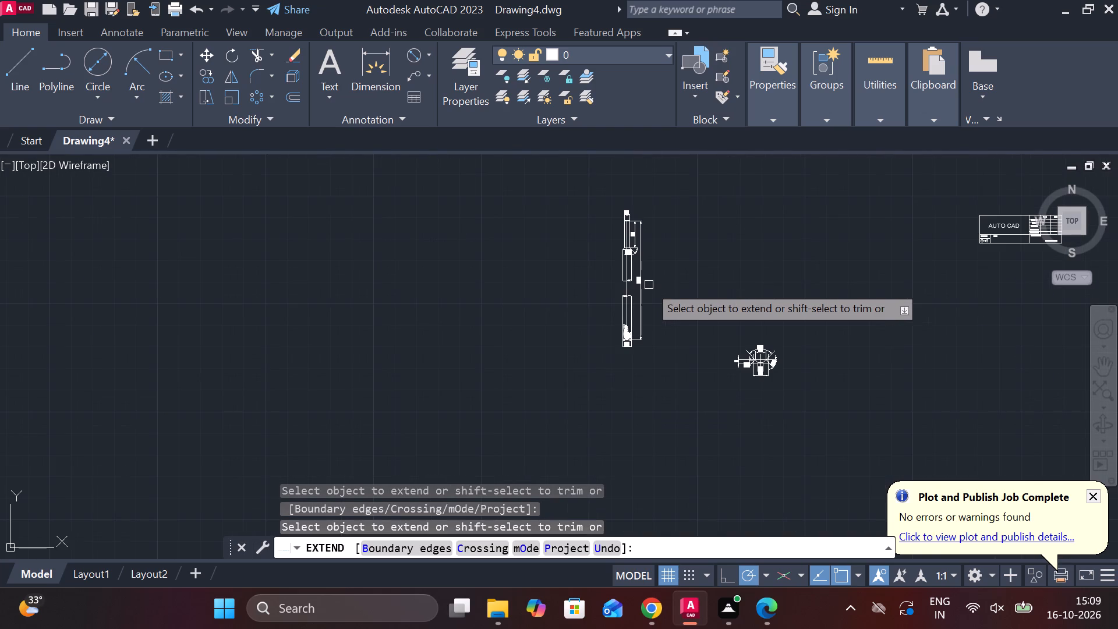
pyautogui.press('`')
pyautogui.press('Escape')
# Move the whole vertical bar with its dimensions and hatching beside the SQ38*7 screw, level with the cast iron body.
pyautogui.click(571, 199)
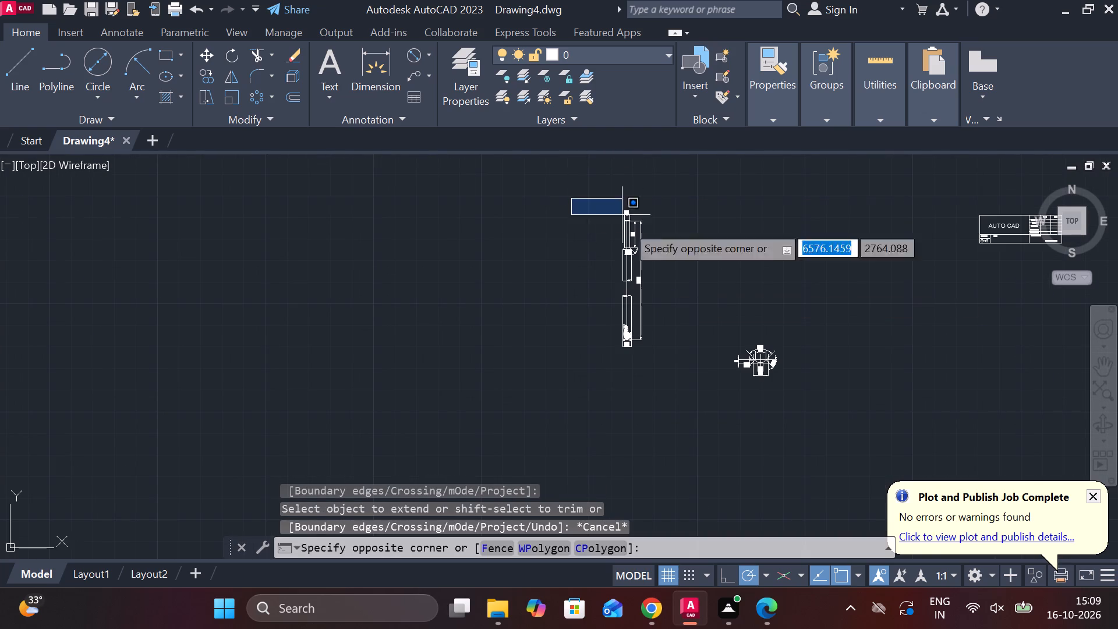
pyautogui.click(668, 408)
pyautogui.press('m')
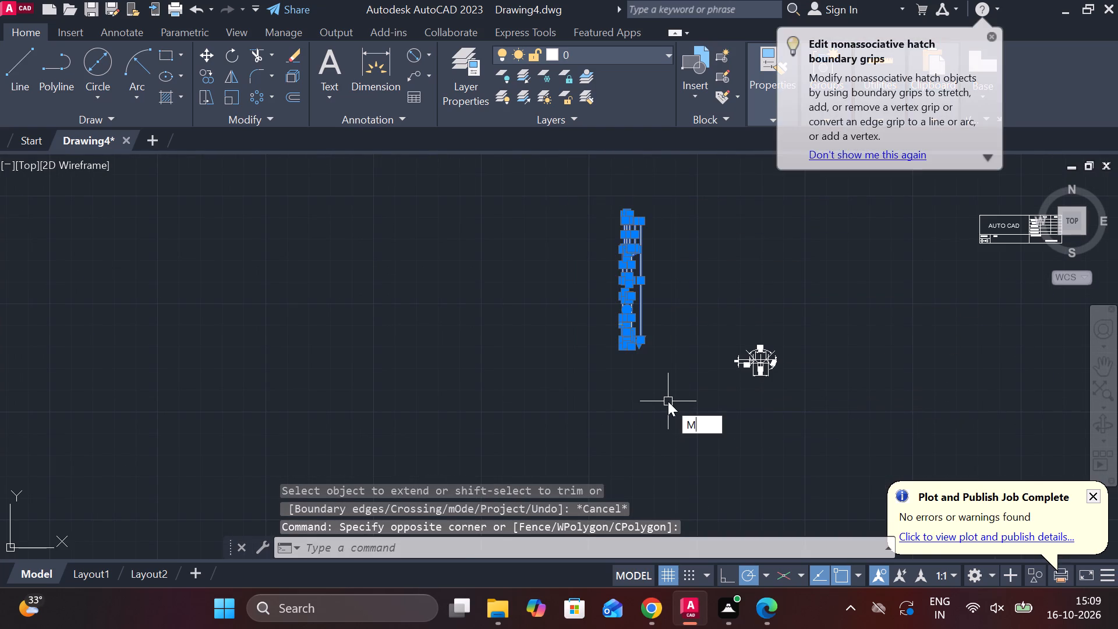
pyautogui.press('Return')
pyautogui.click(668, 401)
pyautogui.moveTo(575, 405); pyautogui.dragTo(686, 429, button='middle')
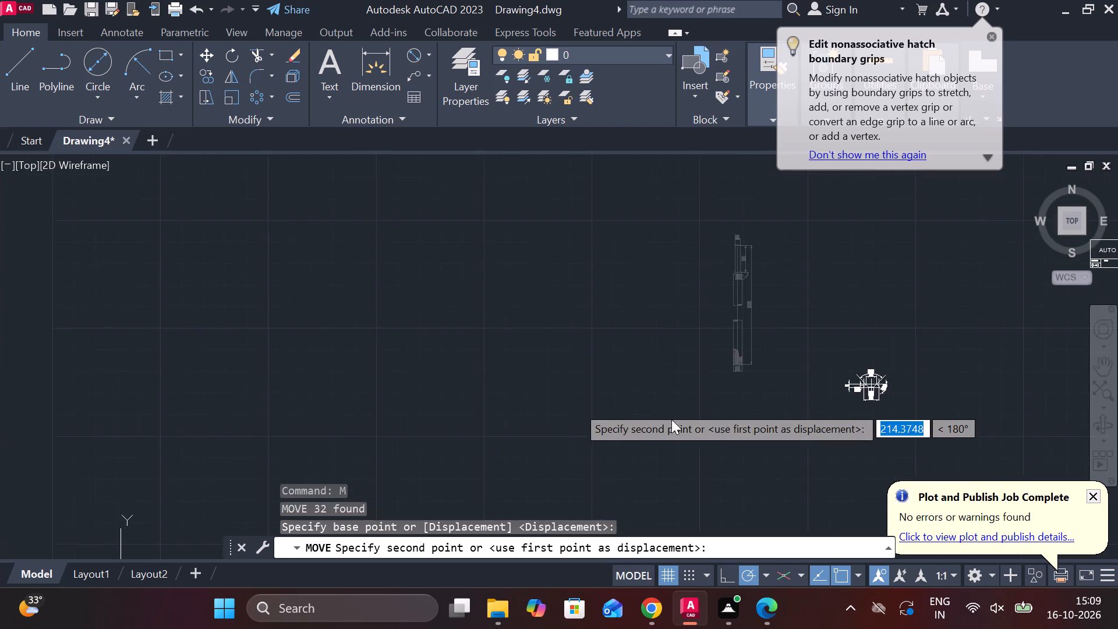
pyautogui.scroll(-2, 666, 418)
pyautogui.scroll(2, 436, 432)
pyautogui.moveTo(447, 436); pyautogui.dragTo(530, 447, button='middle')
pyautogui.scroll(2, 444, 473)
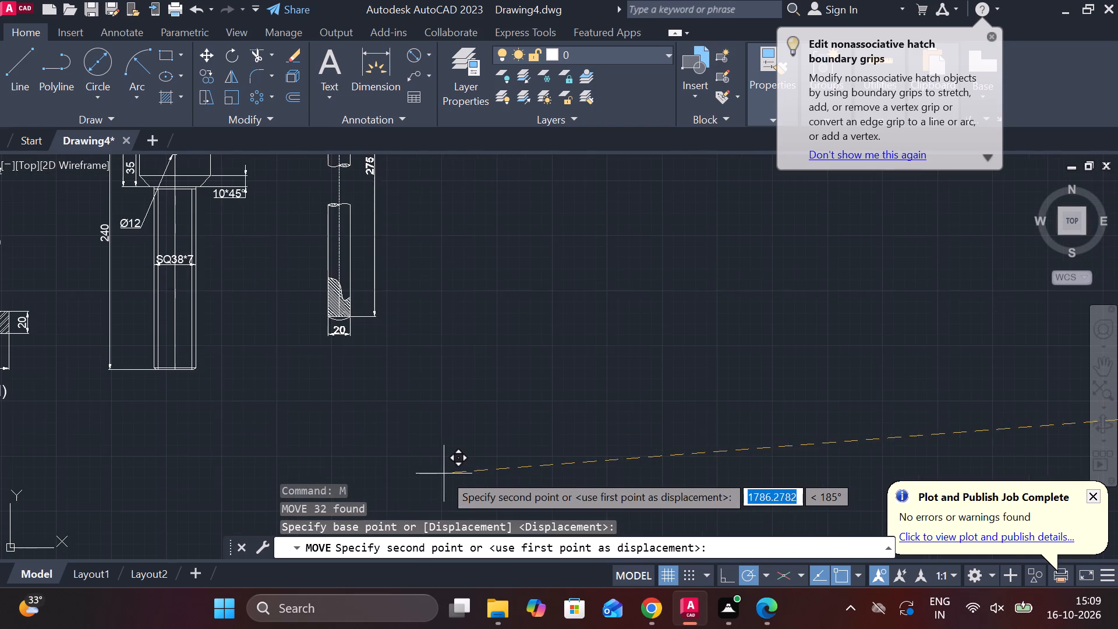
pyautogui.scroll(-1, 445, 489)
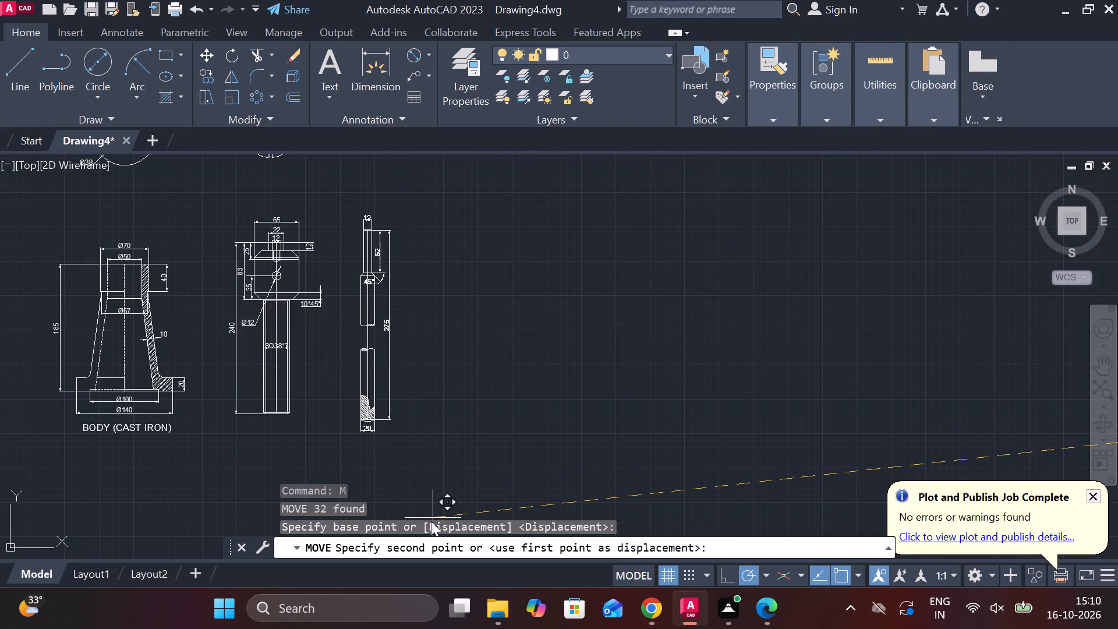
pyautogui.scroll(-2, 429, 525)
pyautogui.scroll(-1, 450, 482)
pyautogui.scroll(-2, 463, 434)
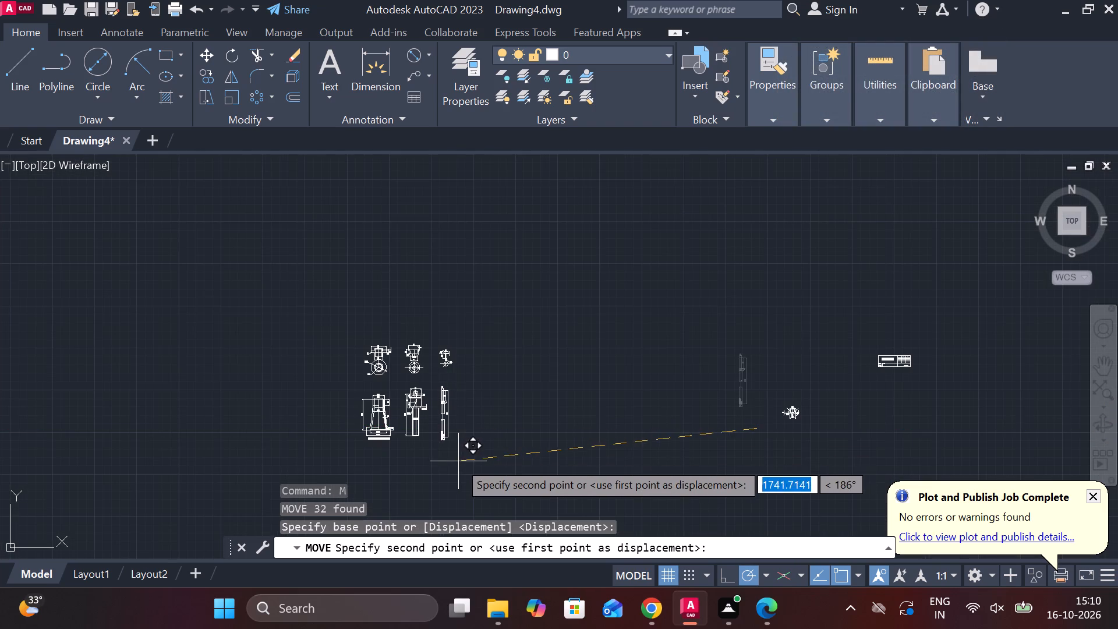
pyautogui.scroll(3, 457, 461)
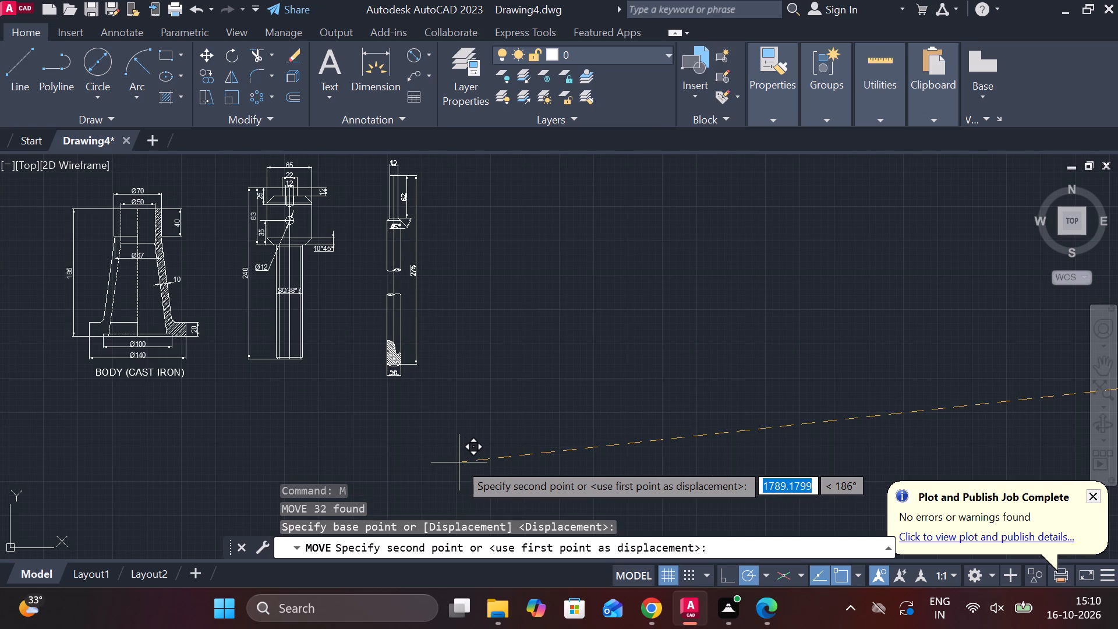
pyautogui.click(464, 462)
# Move the 90° countersunk part view with its dimensions to the right of and above the vertical bar.
pyautogui.scroll(-2, 511, 457)
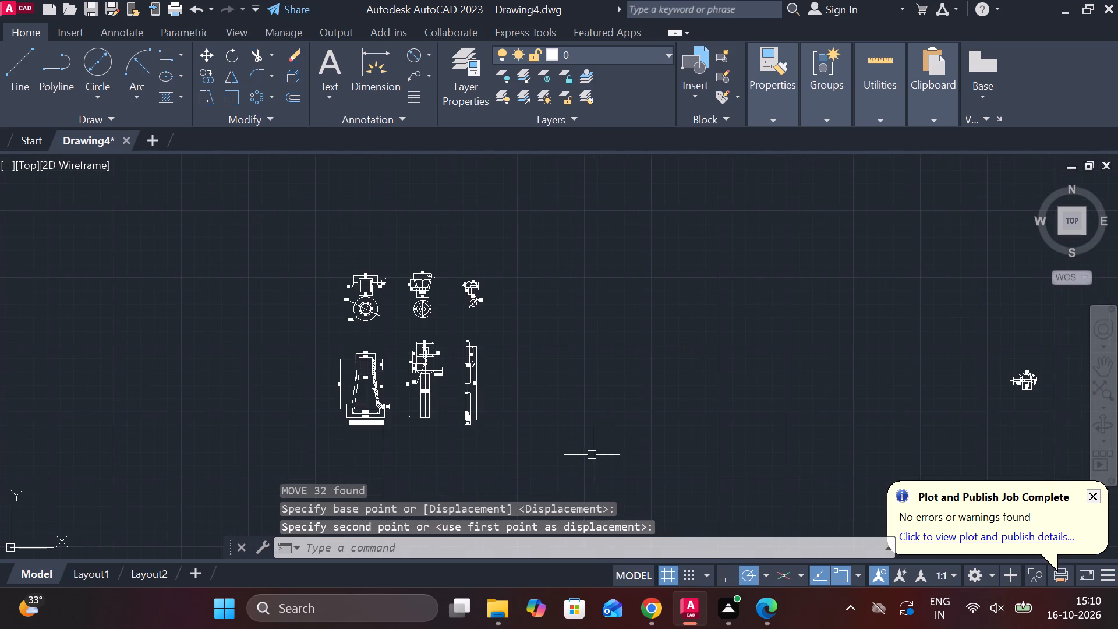
pyautogui.moveTo(601, 454); pyautogui.dragTo(212, 423, button='middle')
pyautogui.click(577, 296)
pyautogui.click(730, 446)
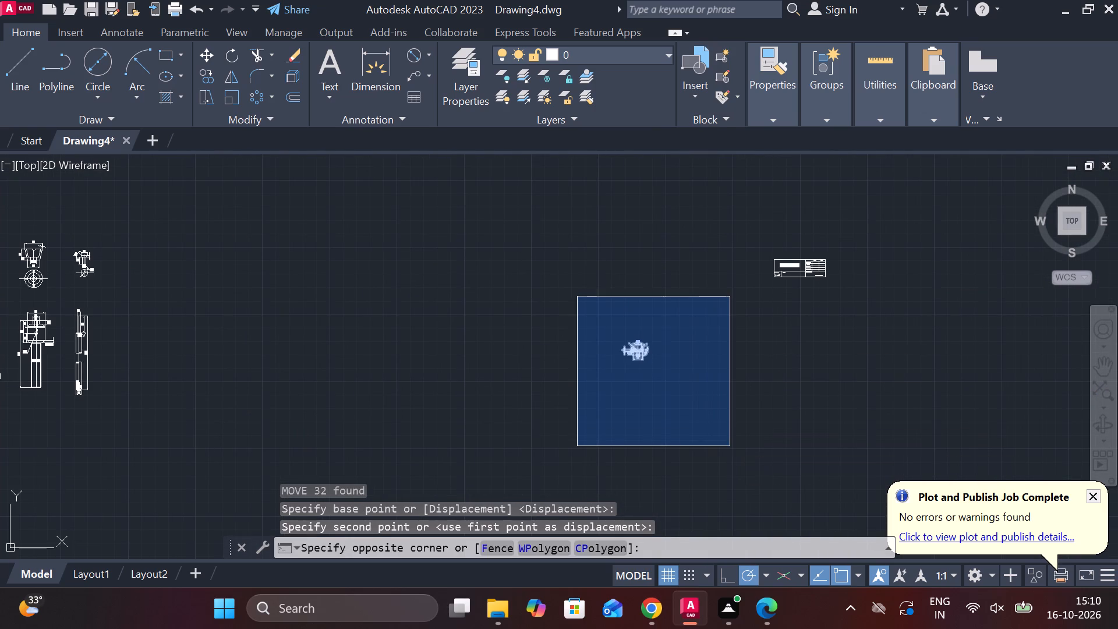
pyautogui.press('m')
pyautogui.press('Return')
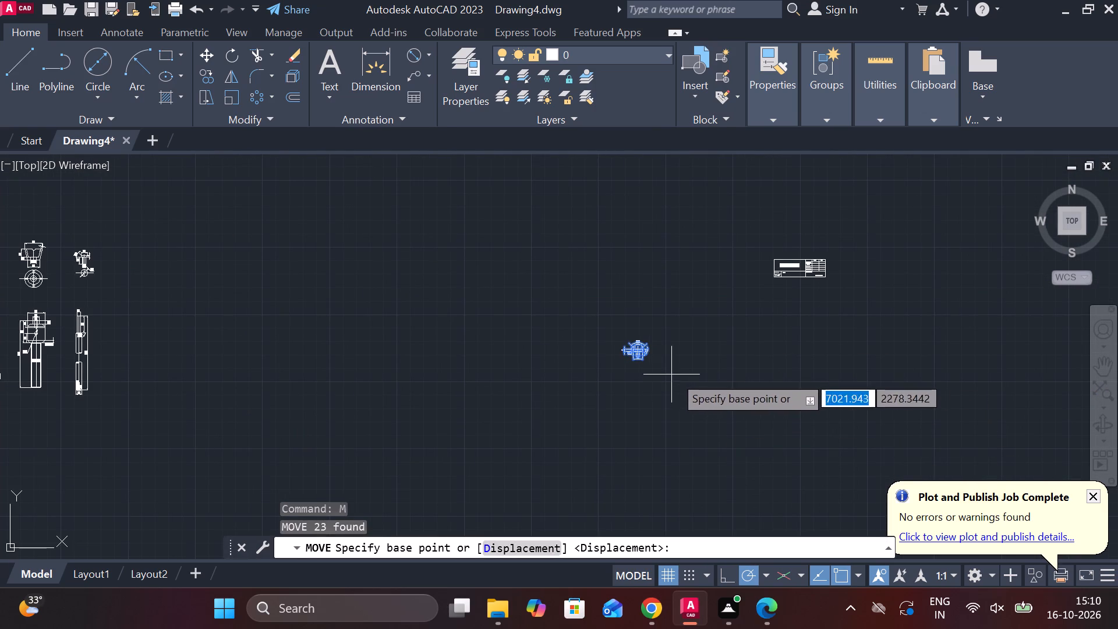
pyautogui.click(677, 376)
pyautogui.moveTo(458, 377); pyautogui.dragTo(646, 397, button='middle')
pyautogui.scroll(2, 374, 320)
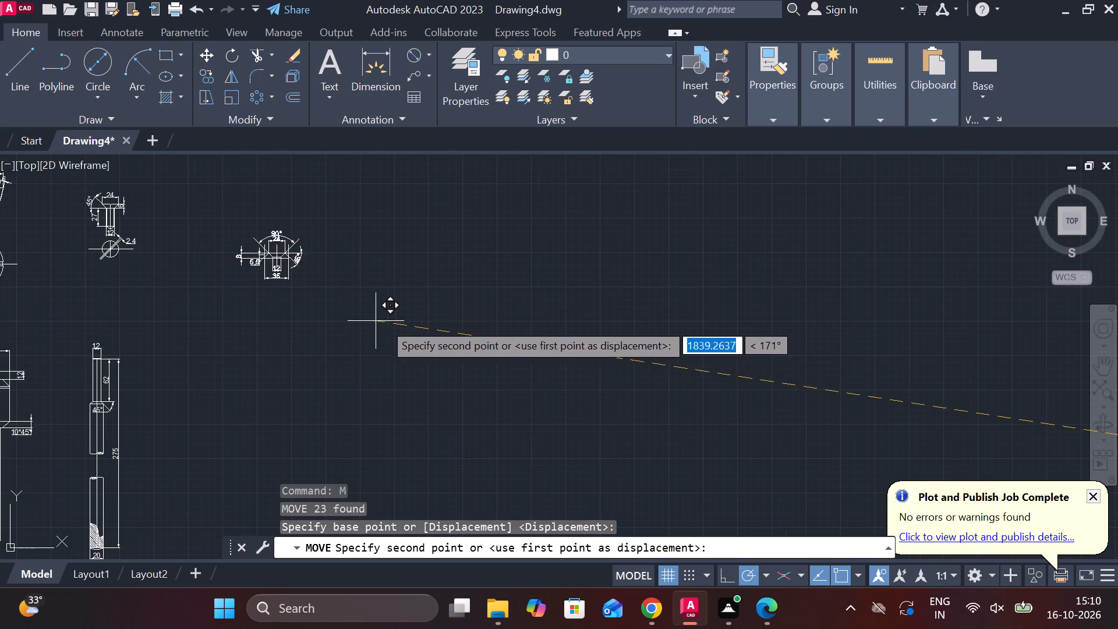
pyautogui.click(315, 371)
# Move the AUTO CAD title block to the right of the vertical bar's hatched lower end.
pyautogui.scroll(2, 296, 352)
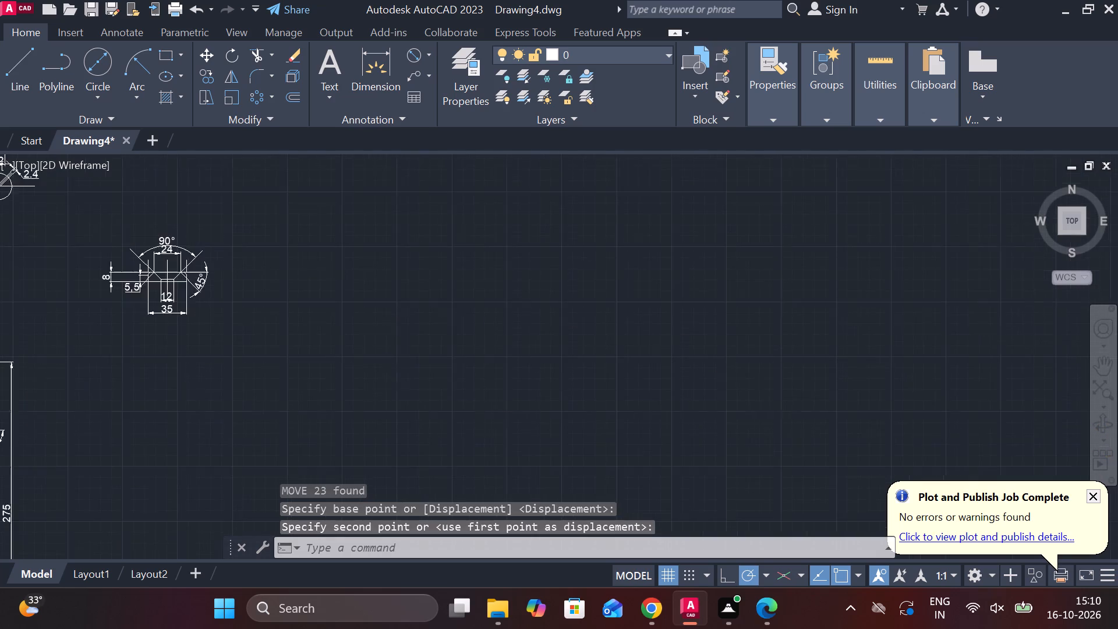
pyautogui.scroll(-4, 296, 353)
pyautogui.click(854, 282)
pyautogui.click(1041, 363)
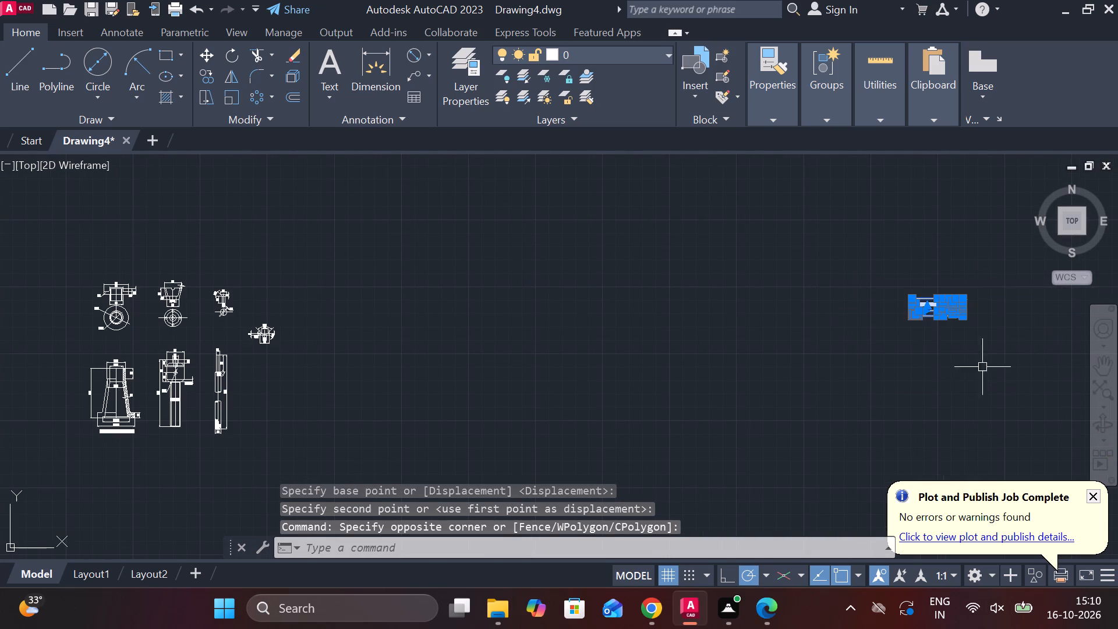
pyautogui.press('m')
pyautogui.press('Return')
pyautogui.scroll(5, 957, 317)
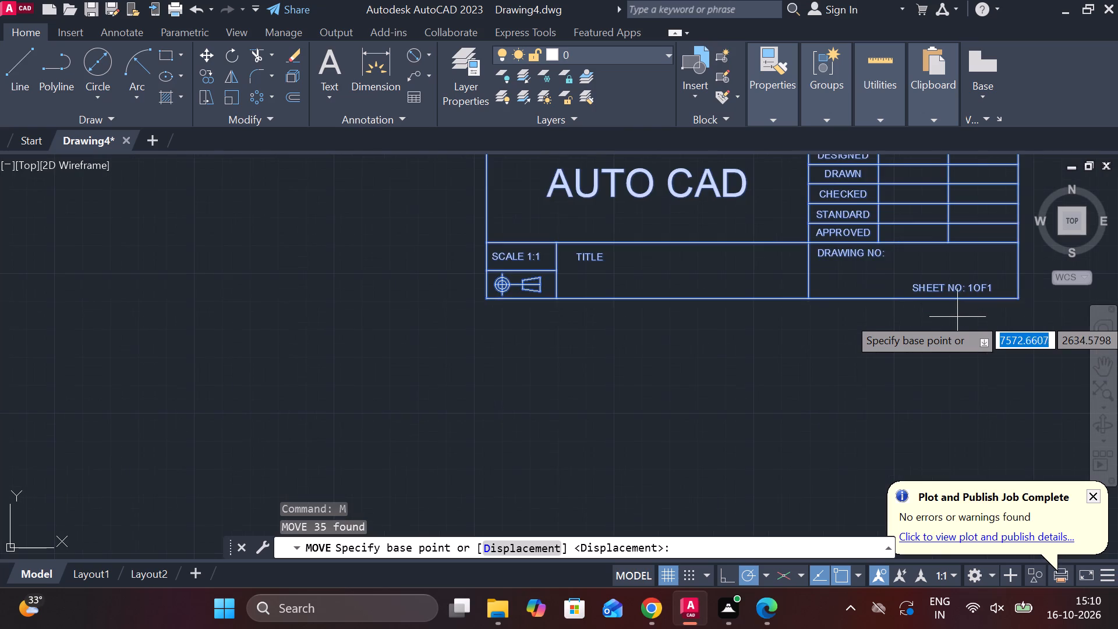
pyautogui.click(1024, 311)
pyautogui.scroll(-3, 939, 342)
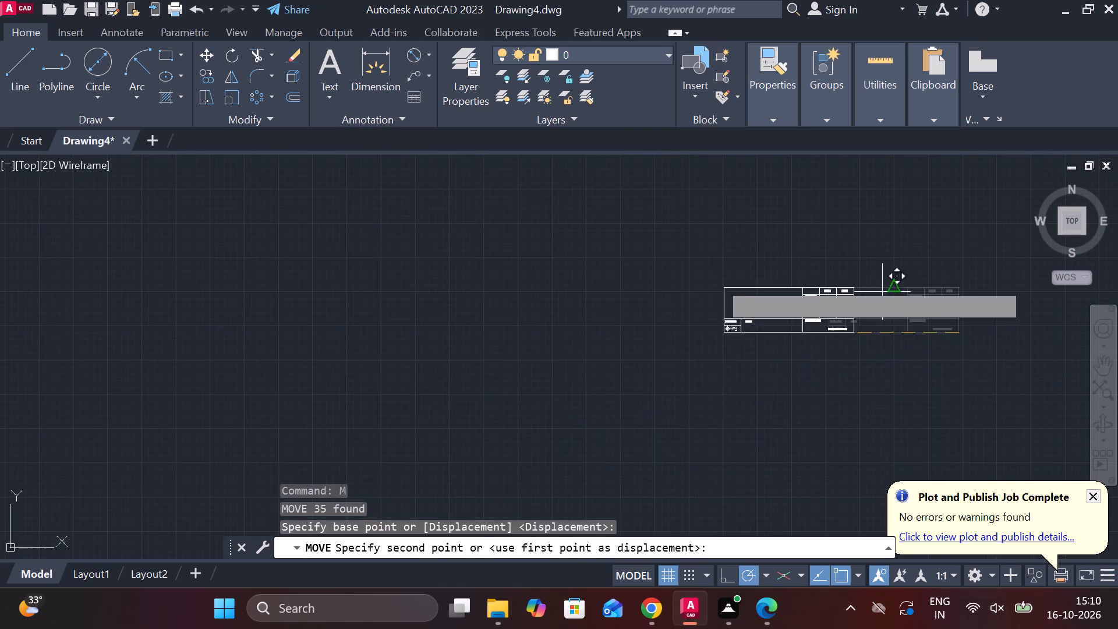
pyautogui.scroll(-3, 926, 278)
pyautogui.scroll(3, 473, 361)
pyautogui.scroll(1, 634, 398)
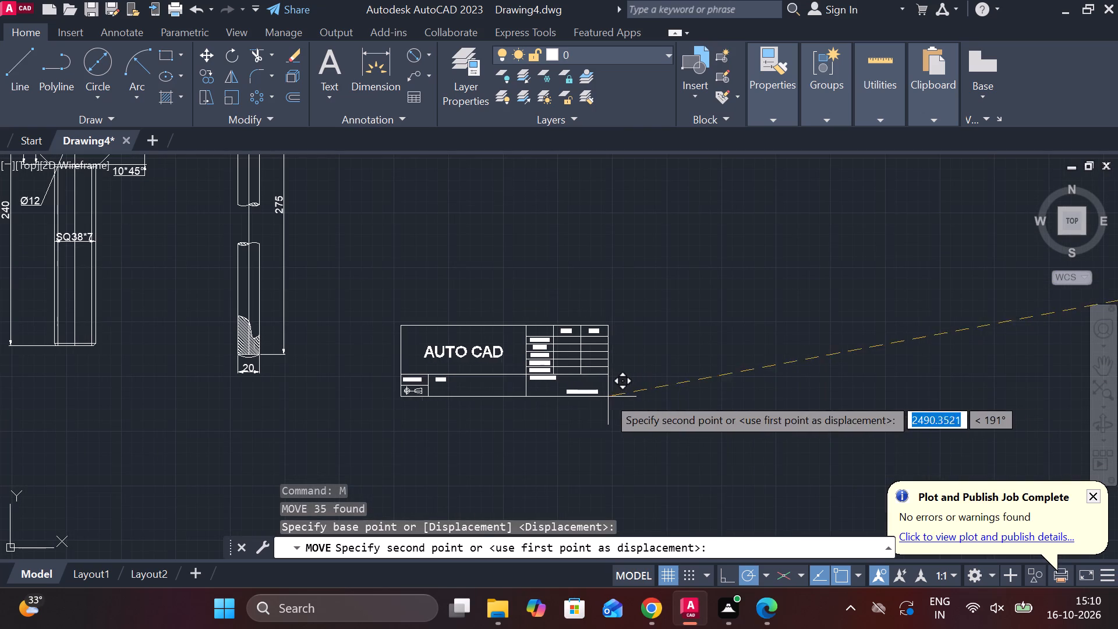
pyautogui.click(566, 409)
# Examine the rearranged part views and title block across the drawing.
pyautogui.scroll(2, 532, 390)
pyautogui.scroll(-3, 532, 390)
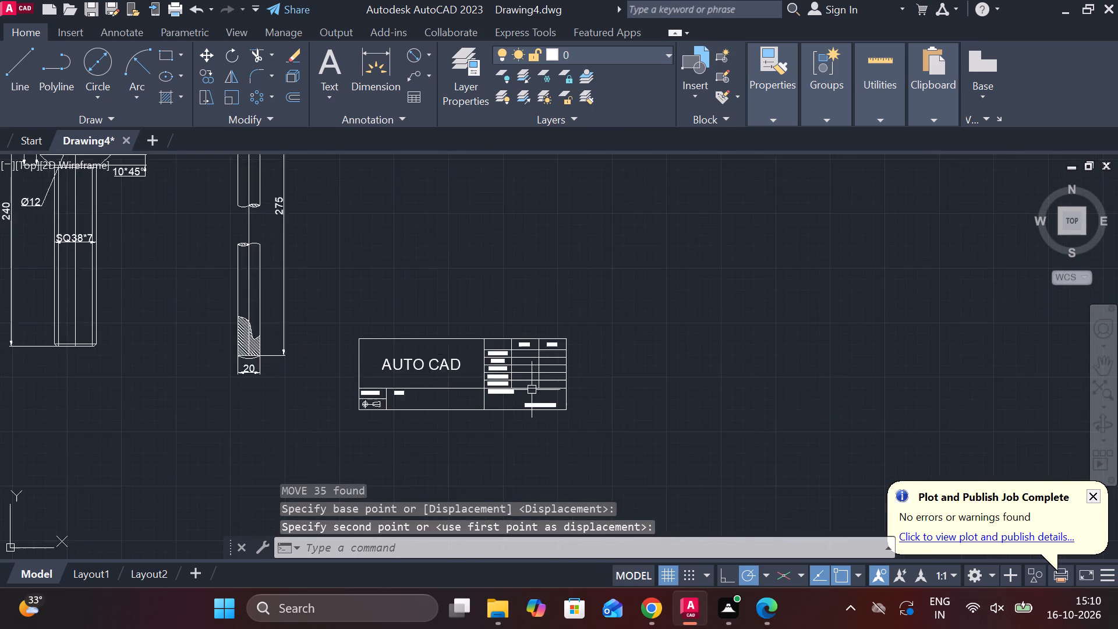
pyautogui.moveTo(551, 338); pyautogui.dragTo(597, 342, button='middle')
pyautogui.scroll(-1, 531, 273)
pyautogui.scroll(2, 504, 273)
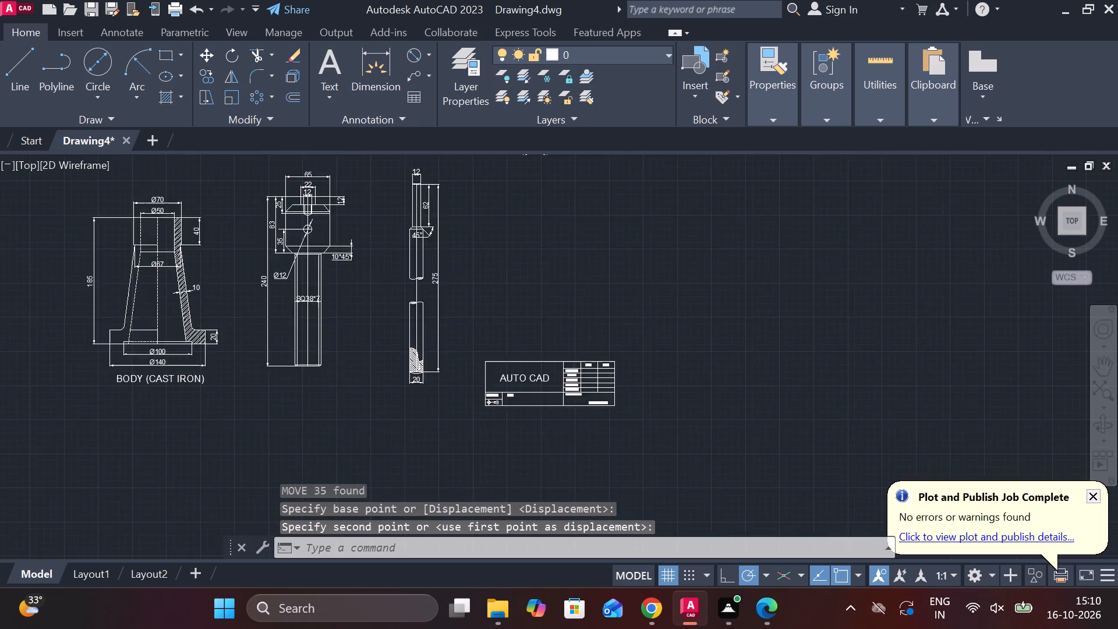
pyautogui.moveTo(517, 275); pyautogui.dragTo(649, 387, button='middle')
pyautogui.moveTo(656, 345); pyautogui.dragTo(703, 453, button='middle')
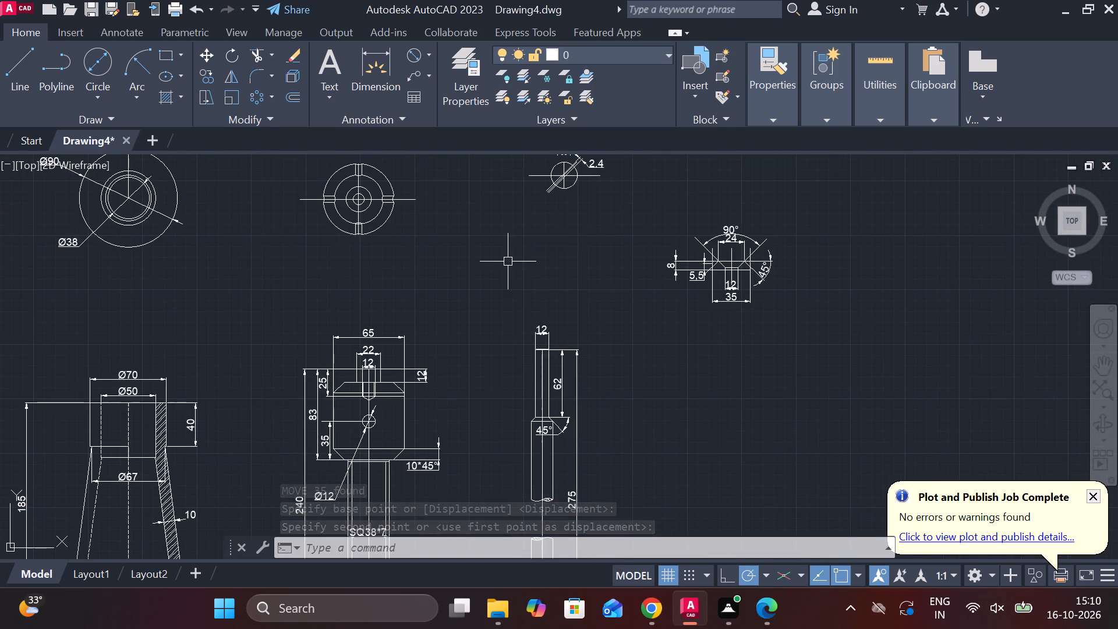
pyautogui.moveTo(521, 270); pyautogui.dragTo(572, 387, button='middle')
pyautogui.scroll(1, 453, 324)
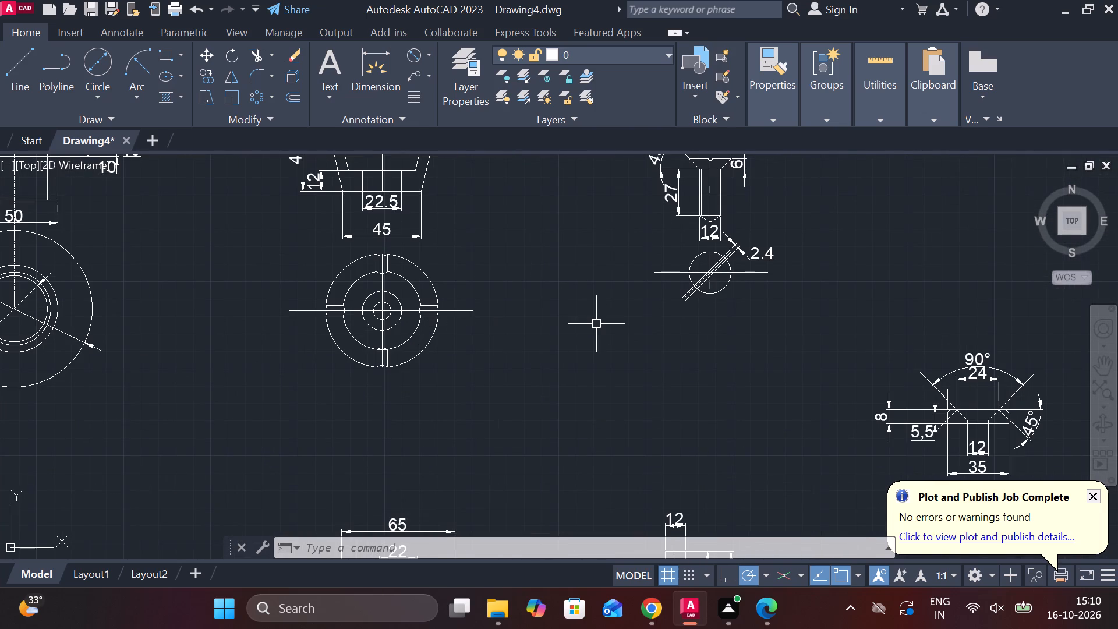
pyautogui.scroll(-1, 508, 282)
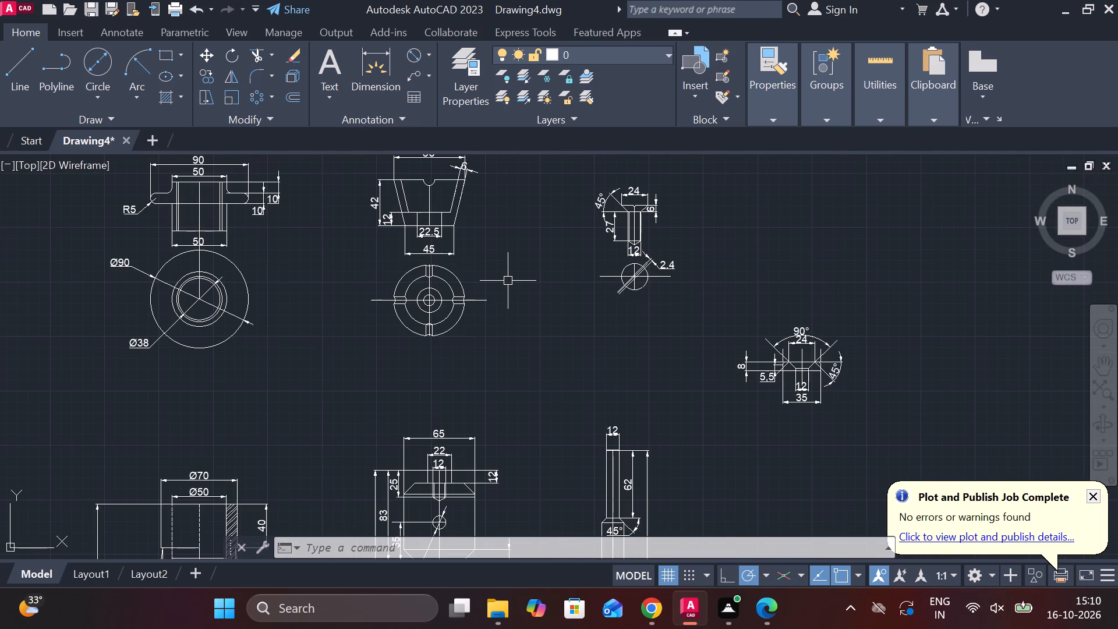
pyautogui.scroll(-1, 508, 280)
# Draw a break spline in the screw head from its left edge at cross-hole centre height to the horizontal line at depth 25.
pyautogui.scroll(2, 338, 434)
pyautogui.scroll(1, 501, 365)
pyautogui.moveTo(493, 358); pyautogui.dragTo(332, 277, button='middle')
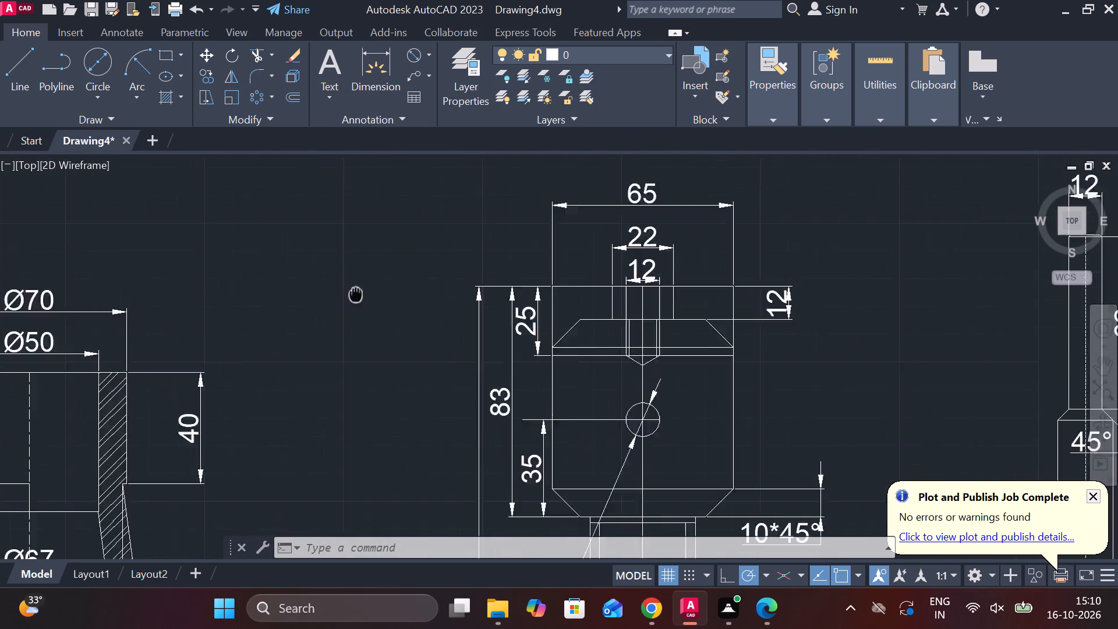
pyautogui.moveTo(332, 277); pyautogui.dragTo(331, 276, button='middle')
pyautogui.write('SPL')
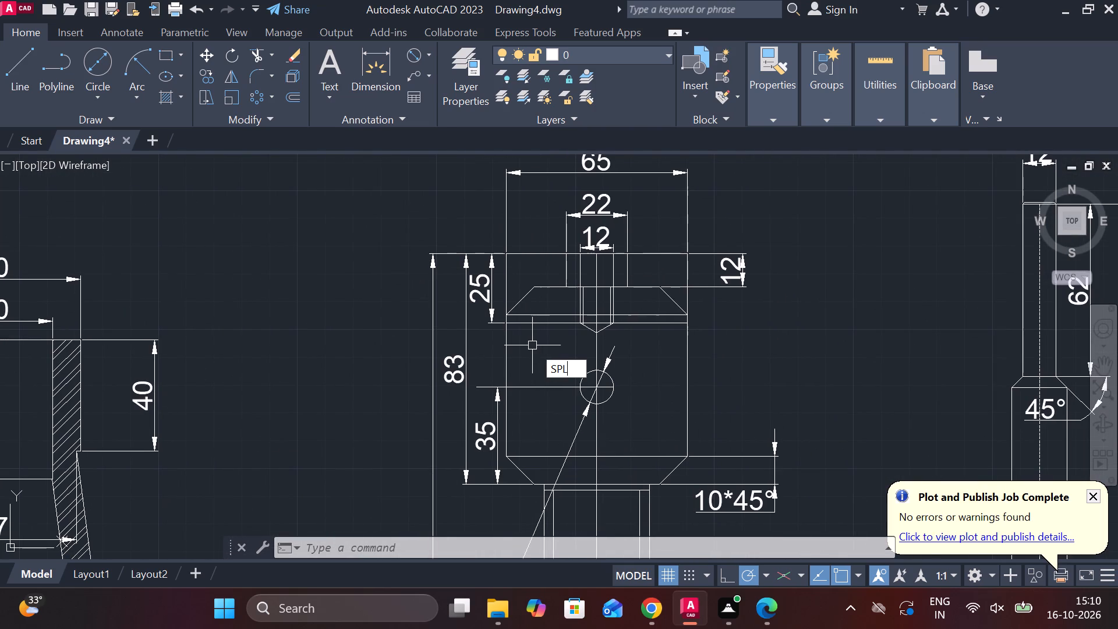
pyautogui.click(570, 391)
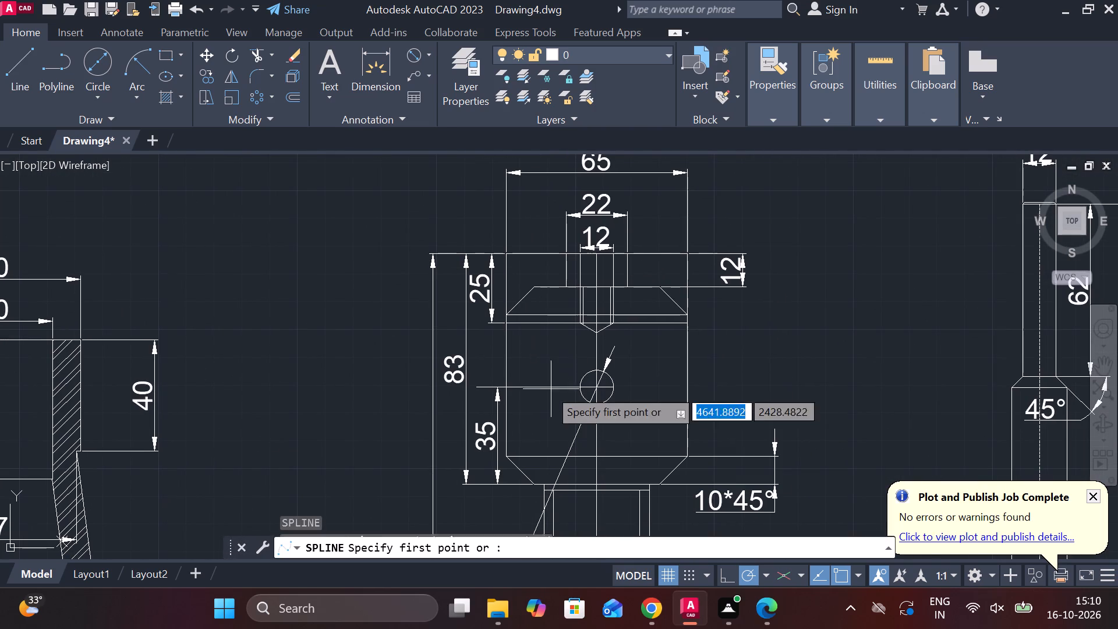
pyautogui.click(508, 376)
pyautogui.click(546, 372)
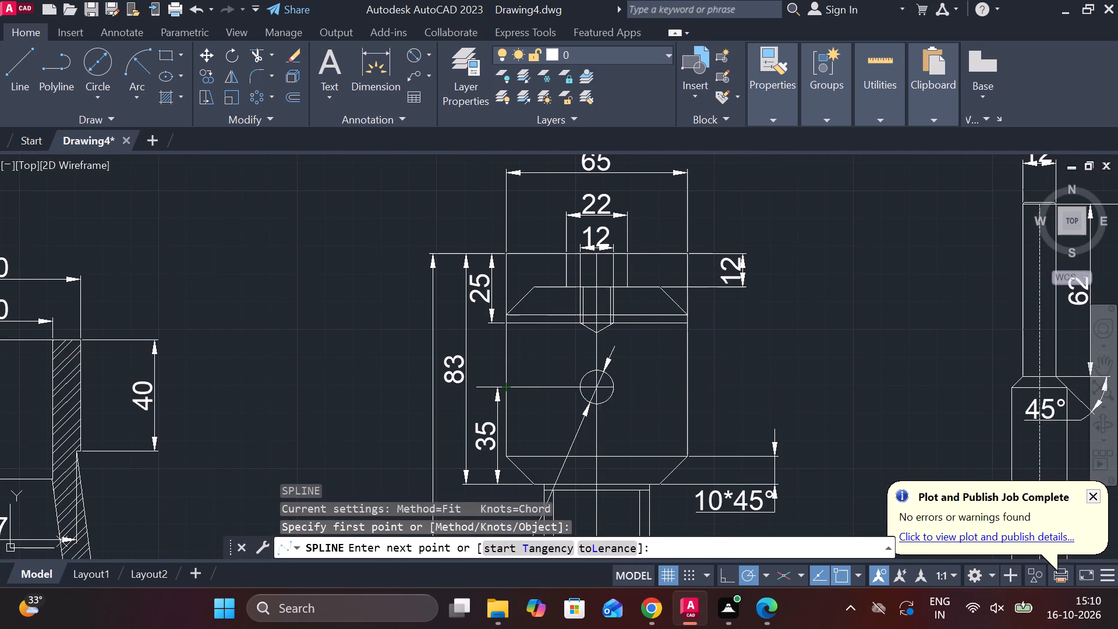
pyautogui.click(562, 355)
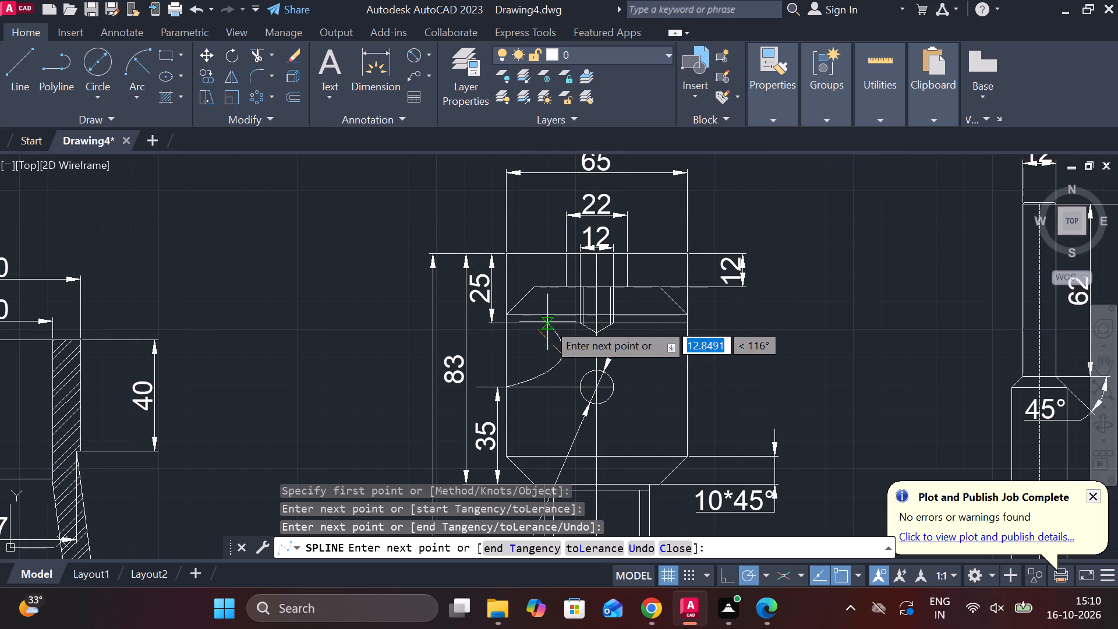
pyautogui.click(547, 322)
pyautogui.press('Return')
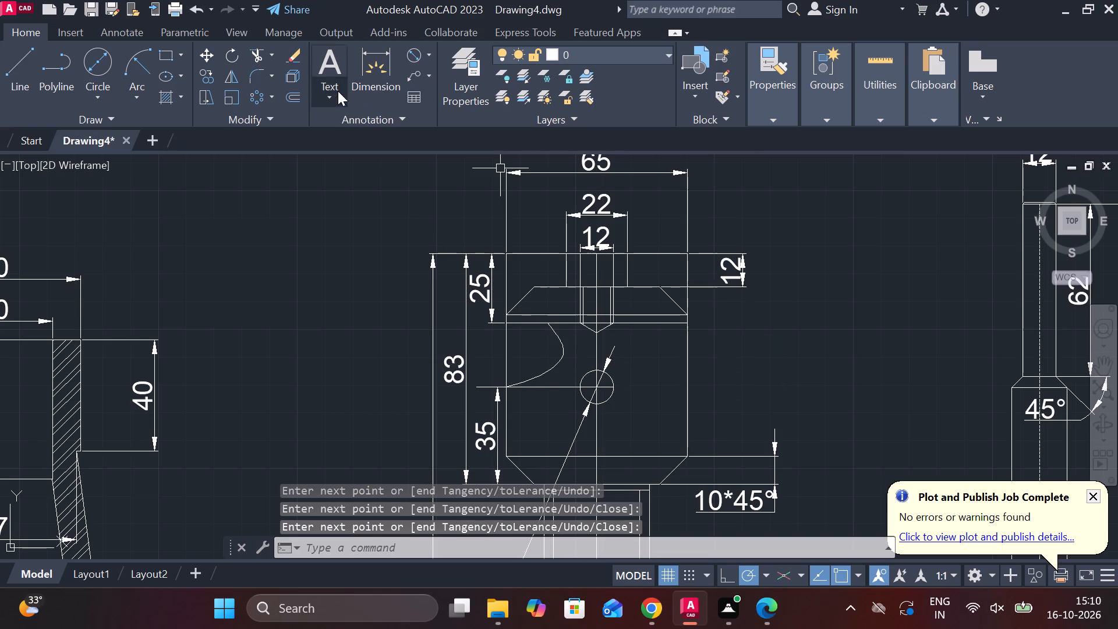
# Hatch the area between the new spline and the screw head's left edge with ANSI32 at scale 0.2.
pyautogui.click(167, 98)
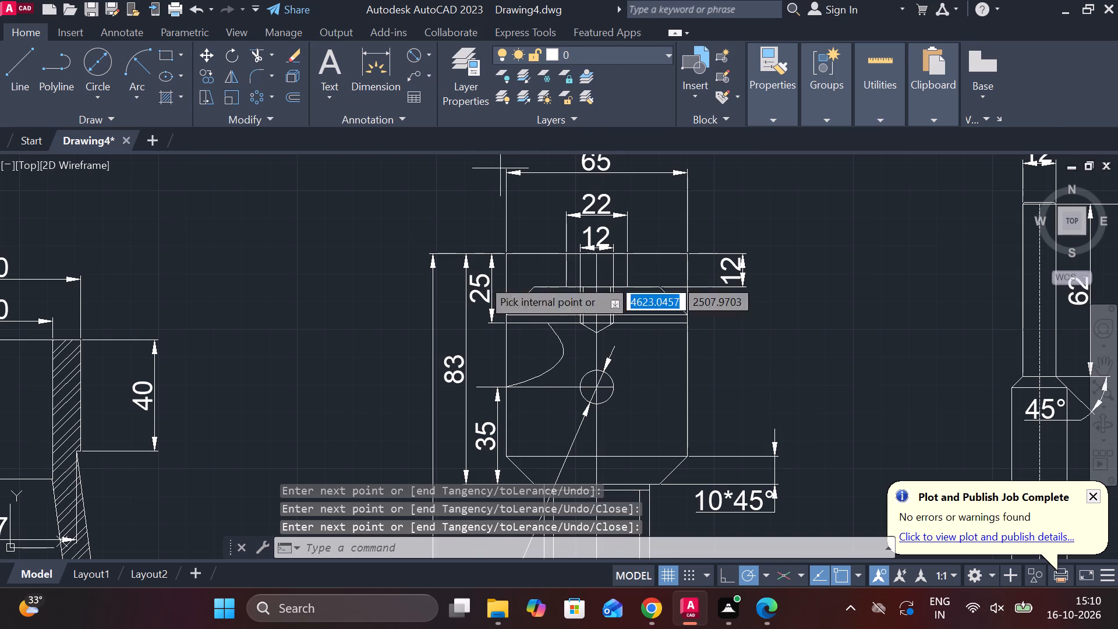
pyautogui.click(543, 336)
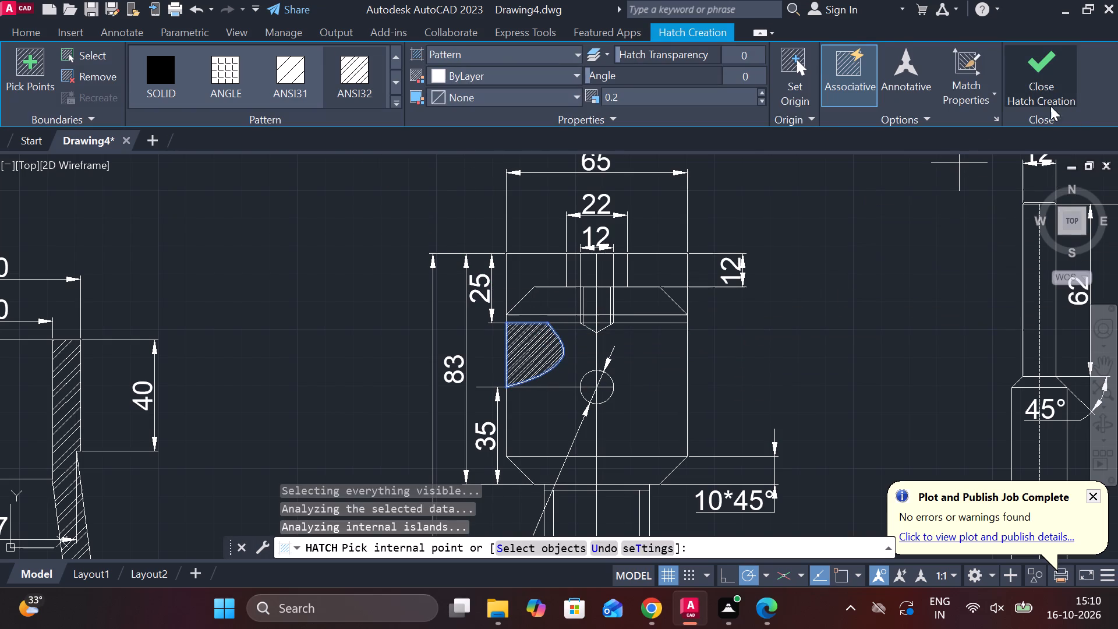
pyautogui.click(1043, 99)
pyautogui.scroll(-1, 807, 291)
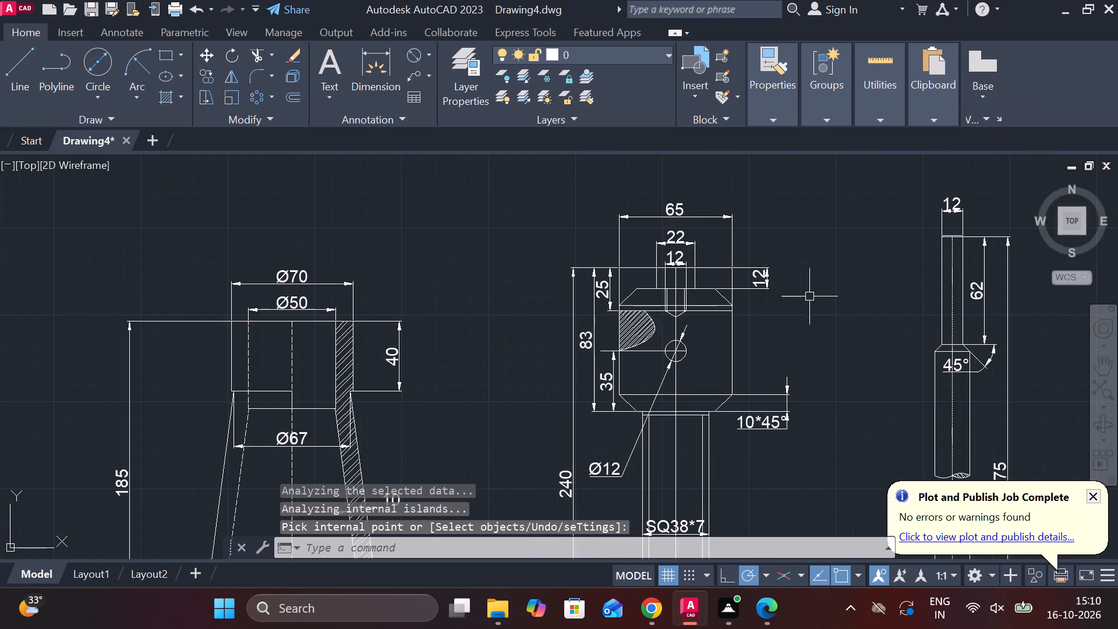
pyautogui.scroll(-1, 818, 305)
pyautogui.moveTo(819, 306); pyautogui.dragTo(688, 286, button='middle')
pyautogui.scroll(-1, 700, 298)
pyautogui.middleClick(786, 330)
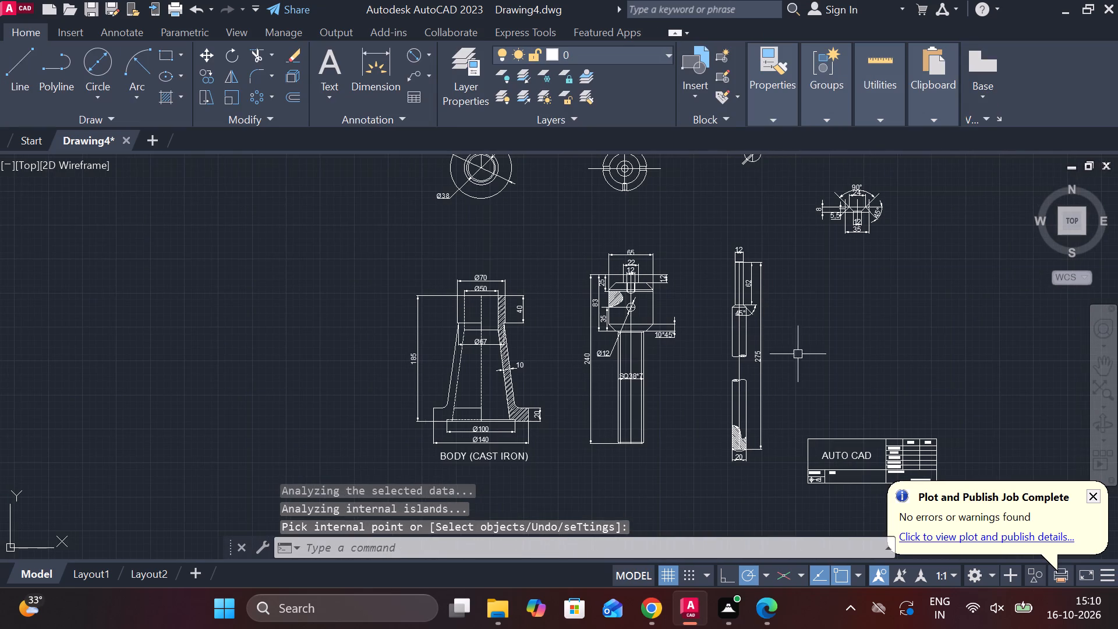
# Examine the AUTO CAD title block's fields and the arrangement of the part views beside it.
pyautogui.scroll(1, 824, 407)
pyautogui.moveTo(794, 407); pyautogui.dragTo(518, 248, button='middle')
pyautogui.scroll(3, 631, 308)
pyautogui.moveTo(678, 371); pyautogui.dragTo(591, 200, button='middle')
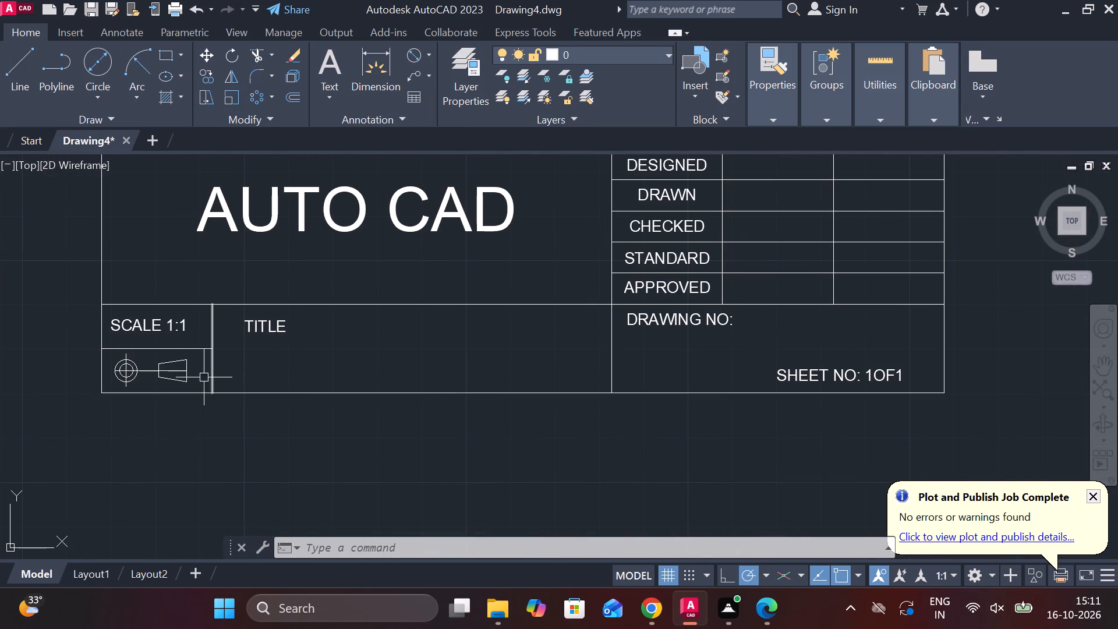
pyautogui.scroll(-1, 193, 376)
pyautogui.scroll(-1, 410, 347)
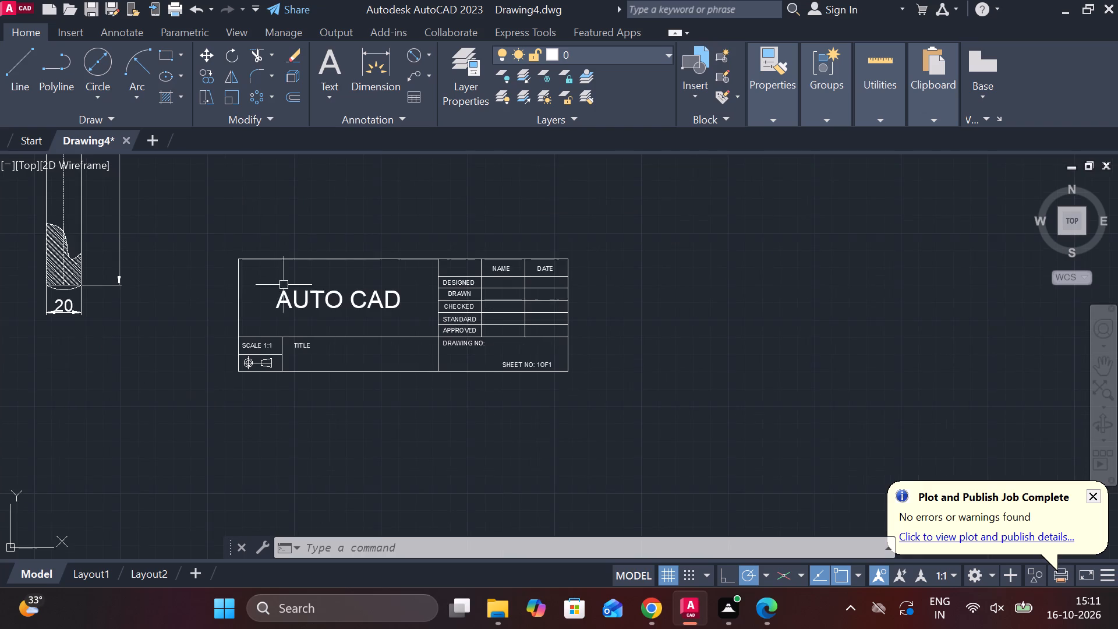
pyautogui.moveTo(278, 265); pyautogui.dragTo(394, 338, button='middle')
pyautogui.scroll(-2, 425, 337)
pyautogui.moveTo(416, 281); pyautogui.dragTo(570, 386, button='middle')
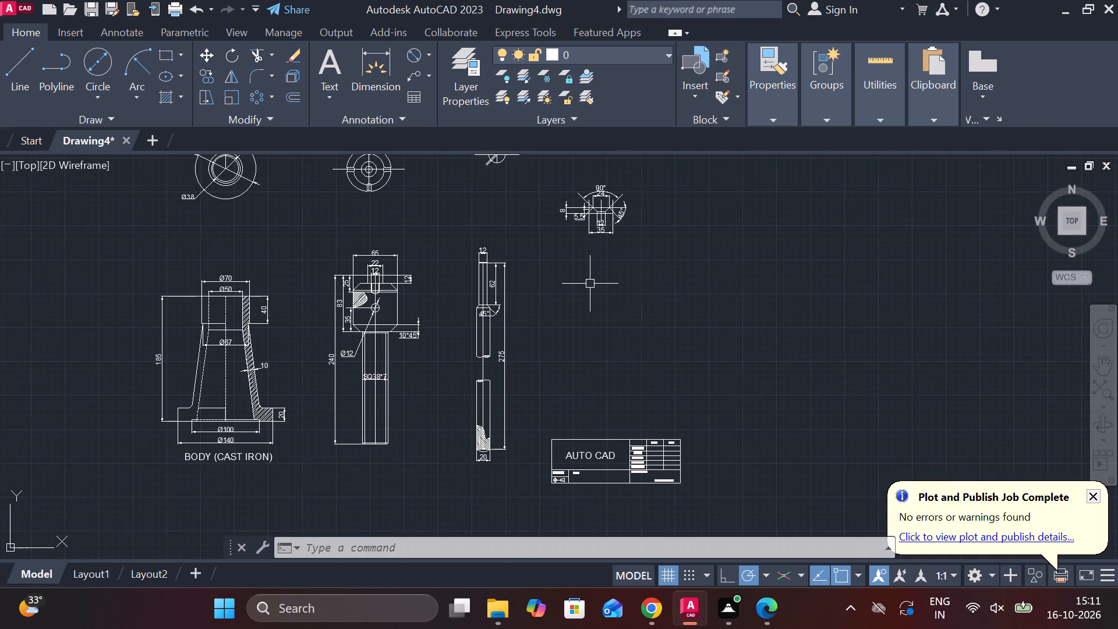
pyautogui.moveTo(612, 357); pyautogui.dragTo(615, 383, button='middle')
# Copy the BODY (CAST IRON) label and paste the duplicate beneath the lower end of the screw's front view.
pyautogui.scroll(2, 137, 468)
pyautogui.moveTo(211, 468); pyautogui.dragTo(147, 280, button='middle')
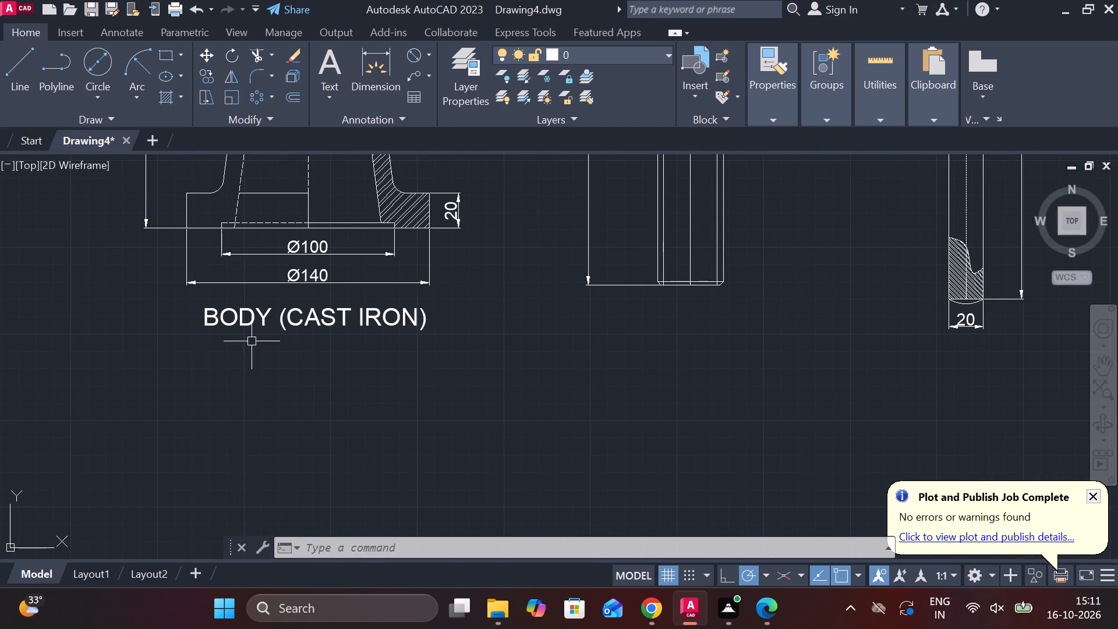
pyautogui.click(310, 327)
pyautogui.hotkey('ctrl', 'c')
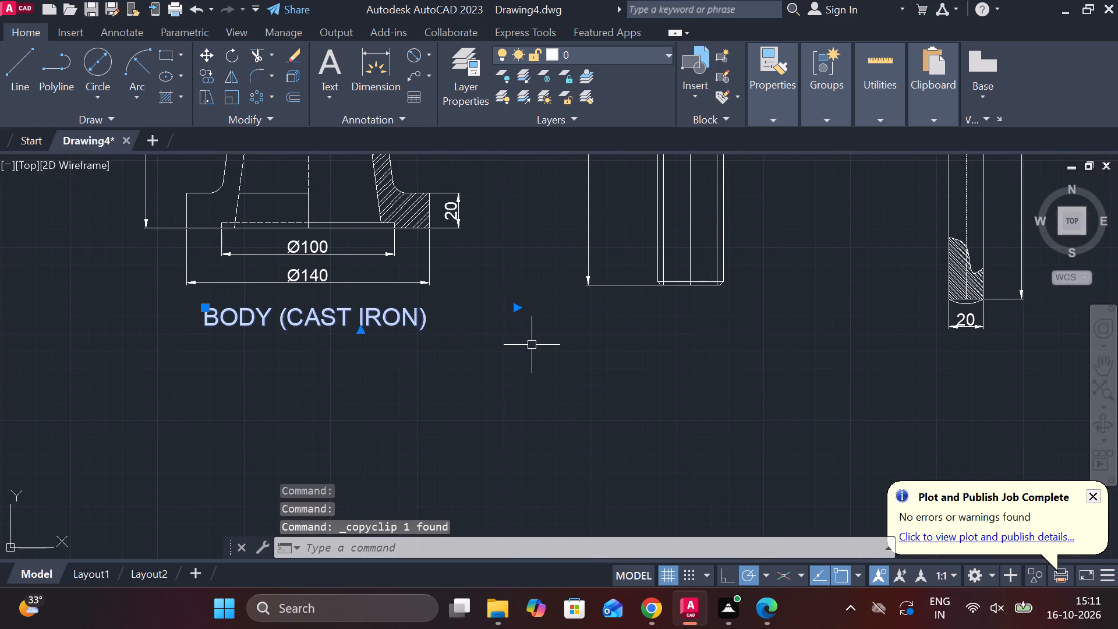
pyautogui.hotkey('ctrl', 'v')
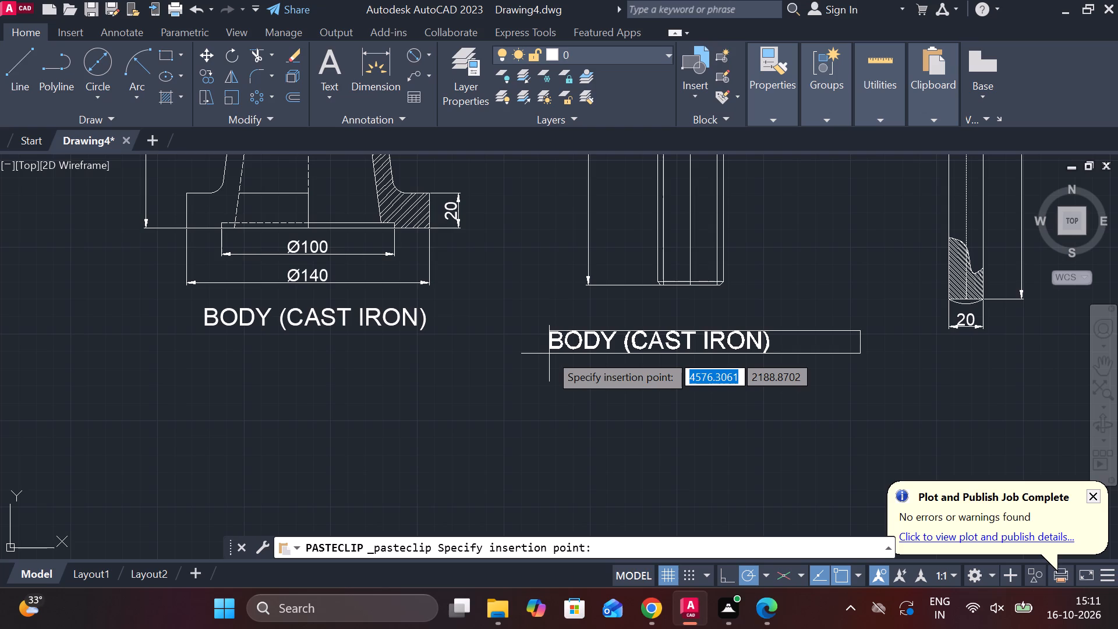
pyautogui.click(537, 356)
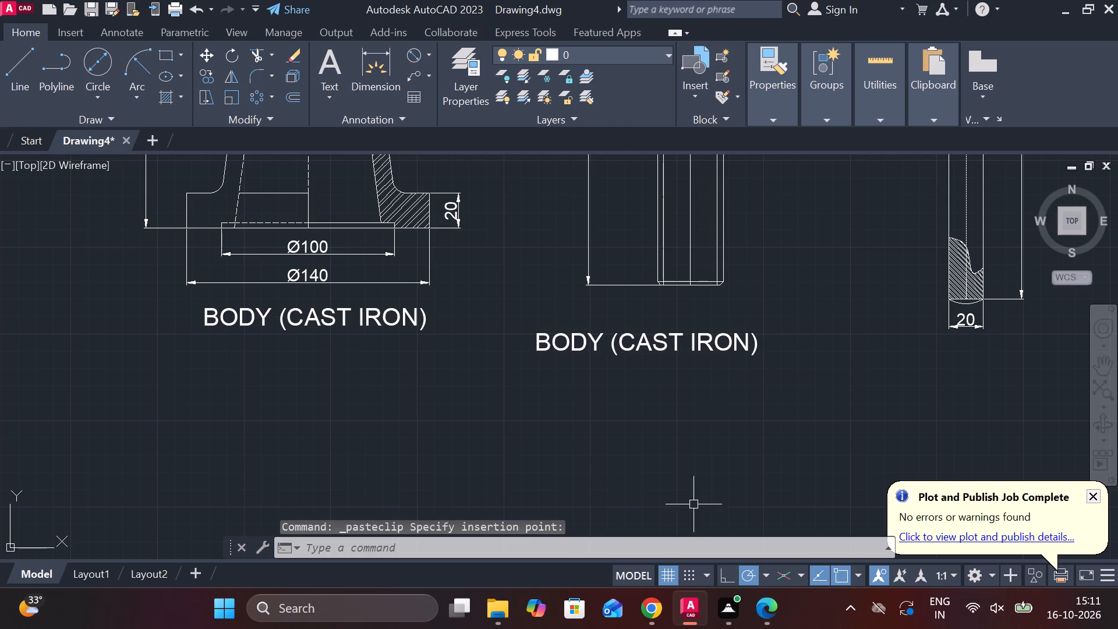
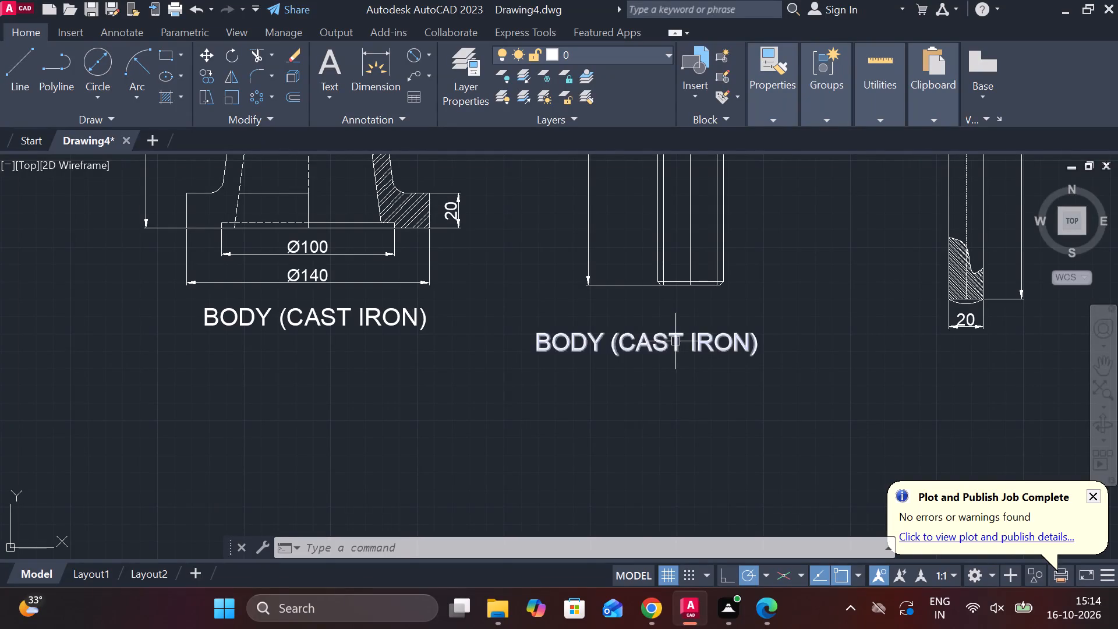
# Replace the part name BODY with SCREW SPINDLE in the label beneath the screw's front view.
pyautogui.doubleClick(581, 349)
pyautogui.scroll(3, 581, 349)
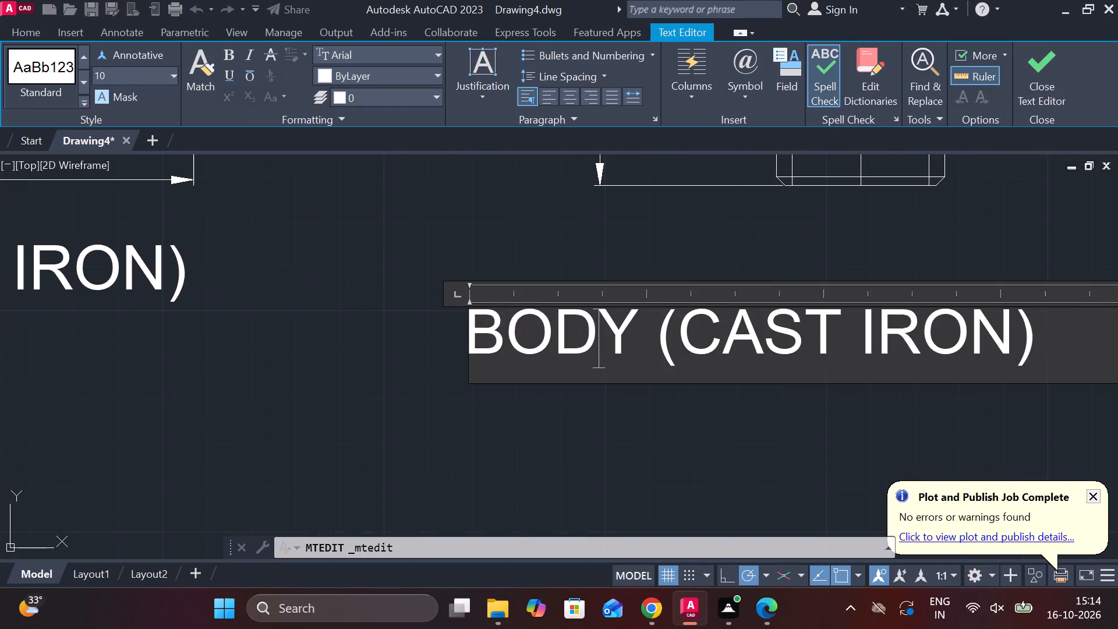
pyautogui.click(628, 335)
pyautogui.press('BackSpace')
pyautogui.press('BackSpace')
pyautogui.press('BackSpace')
pyautogui.press('BackSpace')
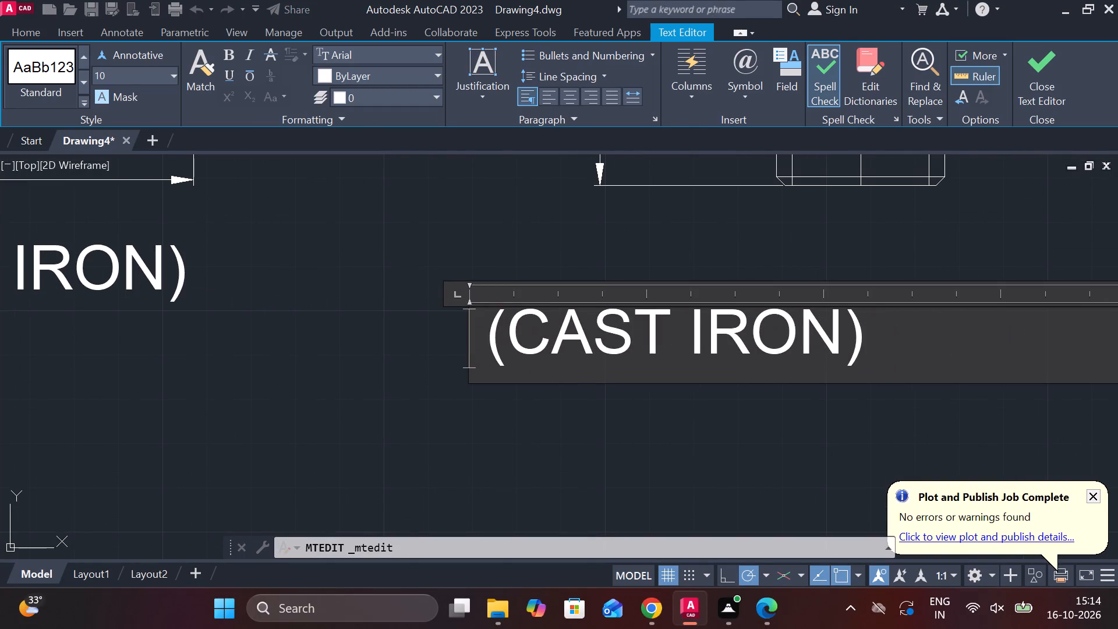
pyautogui.write('SCREW SPINDLE')
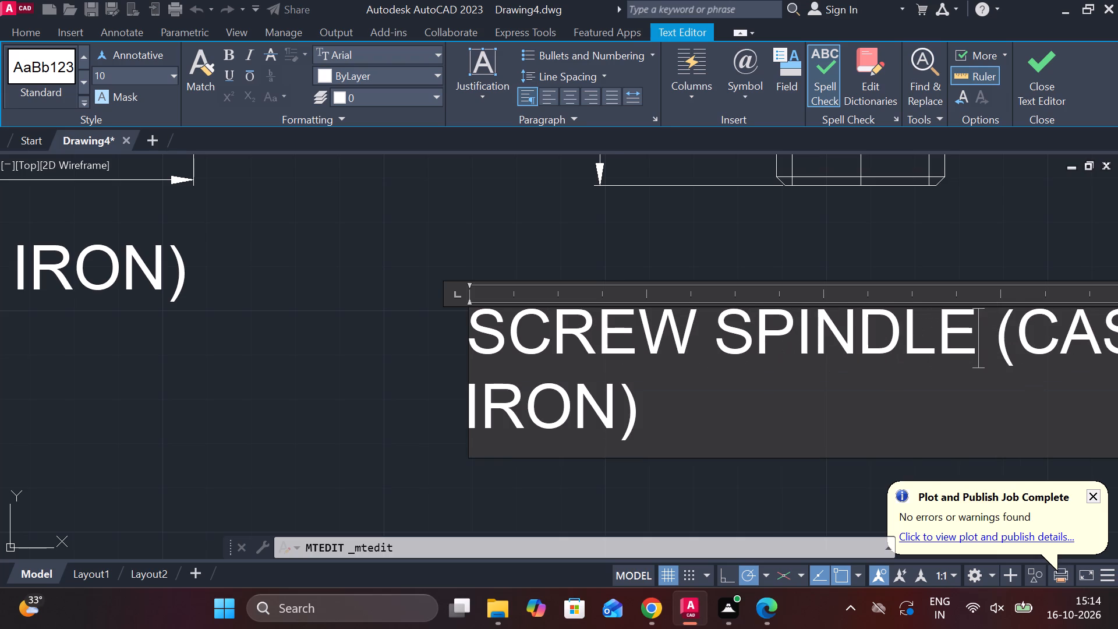
pyautogui.scroll(-2, 671, 425)
pyautogui.scroll(1, 743, 402)
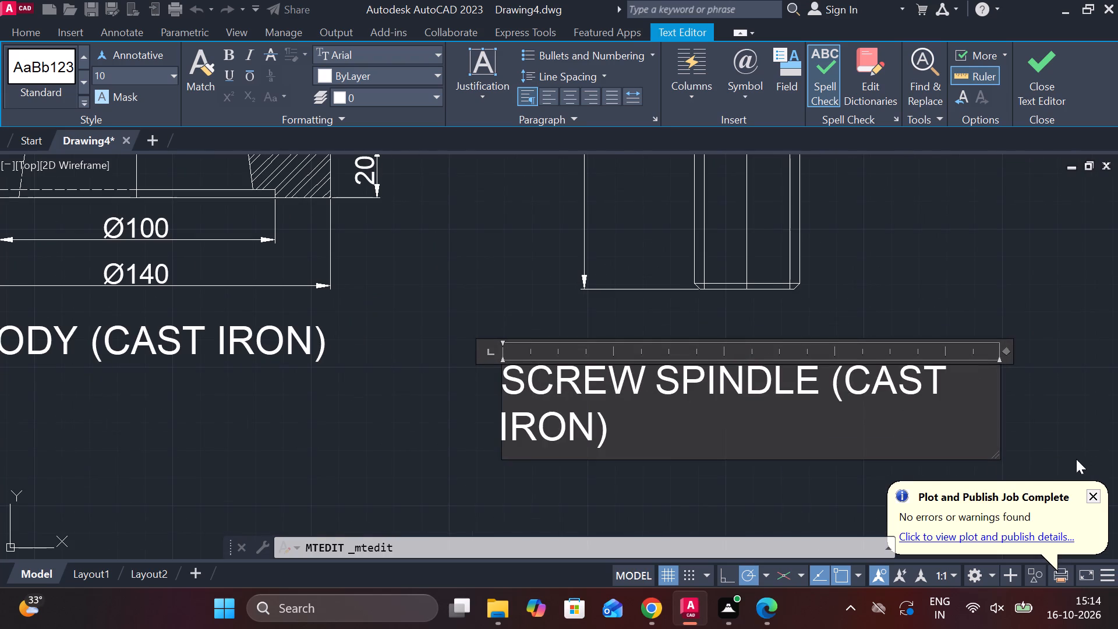
# Change the screw spindle label's material to MILD STEEL and centre its text.
pyautogui.click(600, 436)
pyautogui.press('BackSpace')
pyautogui.press('BackSpace')
pyautogui.press('BackSpace')
pyautogui.press('BackSpace')
pyautogui.press('BackSpace')
pyautogui.press('BackSpace')
pyautogui.press('BackSpace')
pyautogui.press('BackSpace')
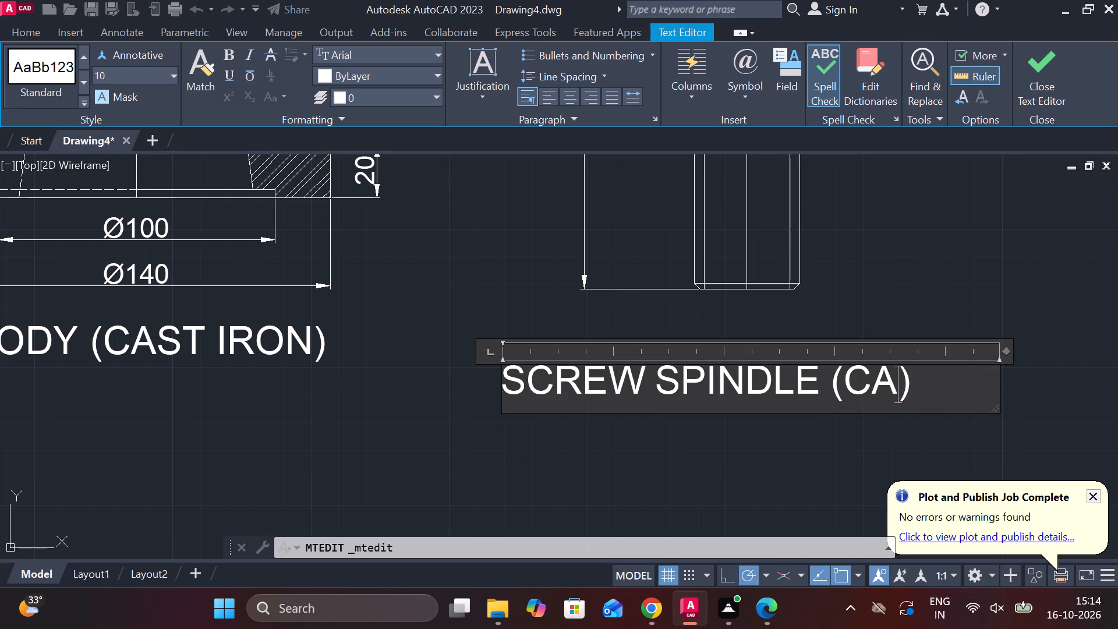
pyautogui.press('BackSpace')
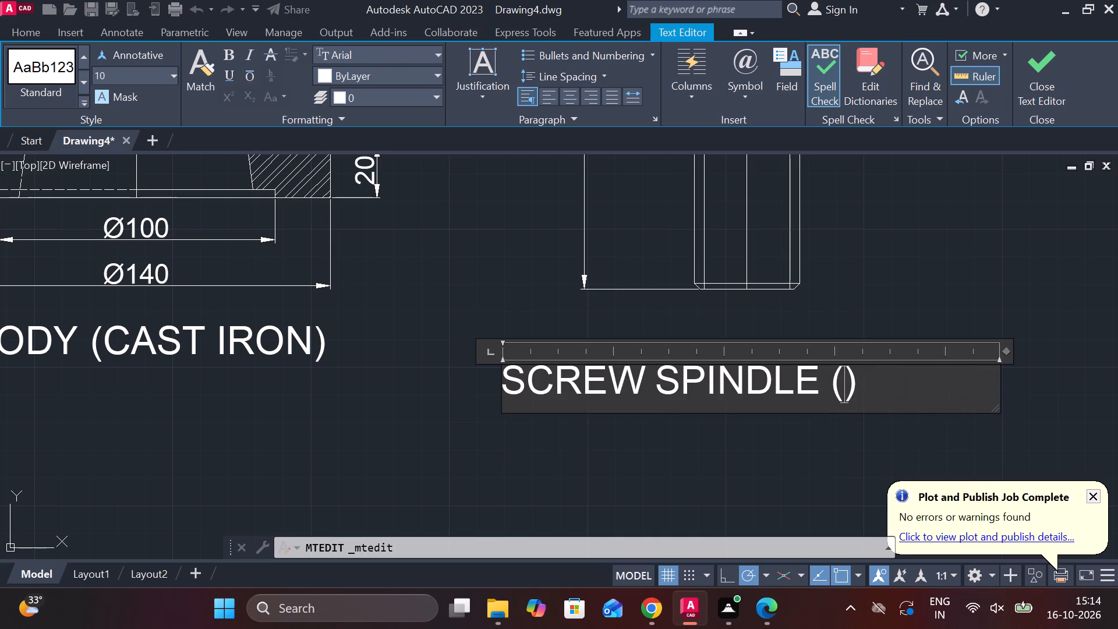
pyautogui.press('space')
pyautogui.write('MILD STEEL')
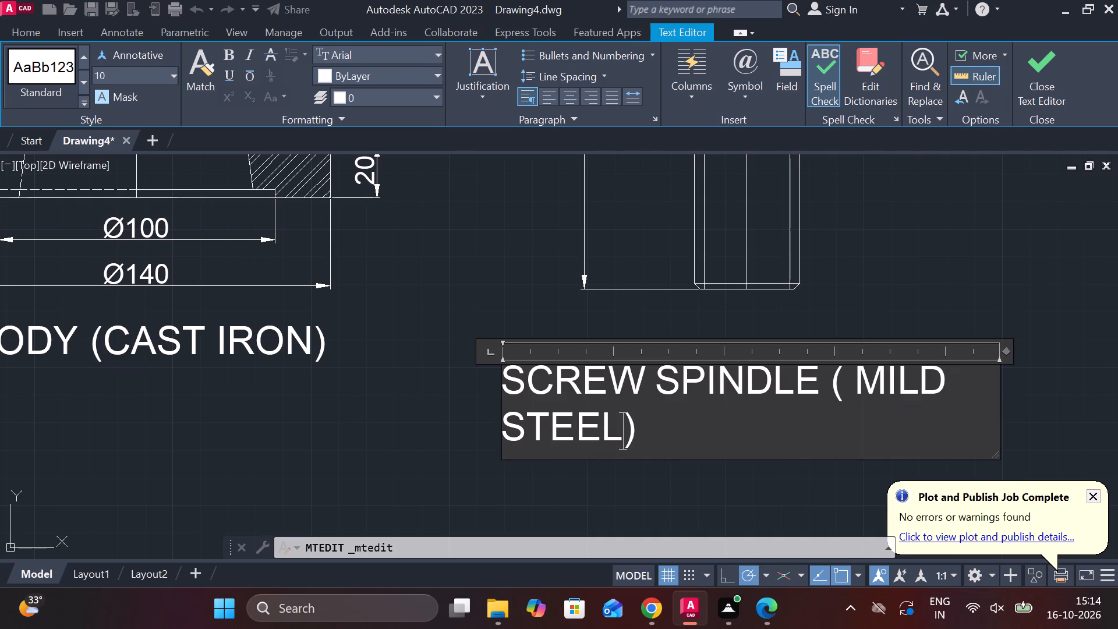
pyautogui.scroll(-1, 610, 402)
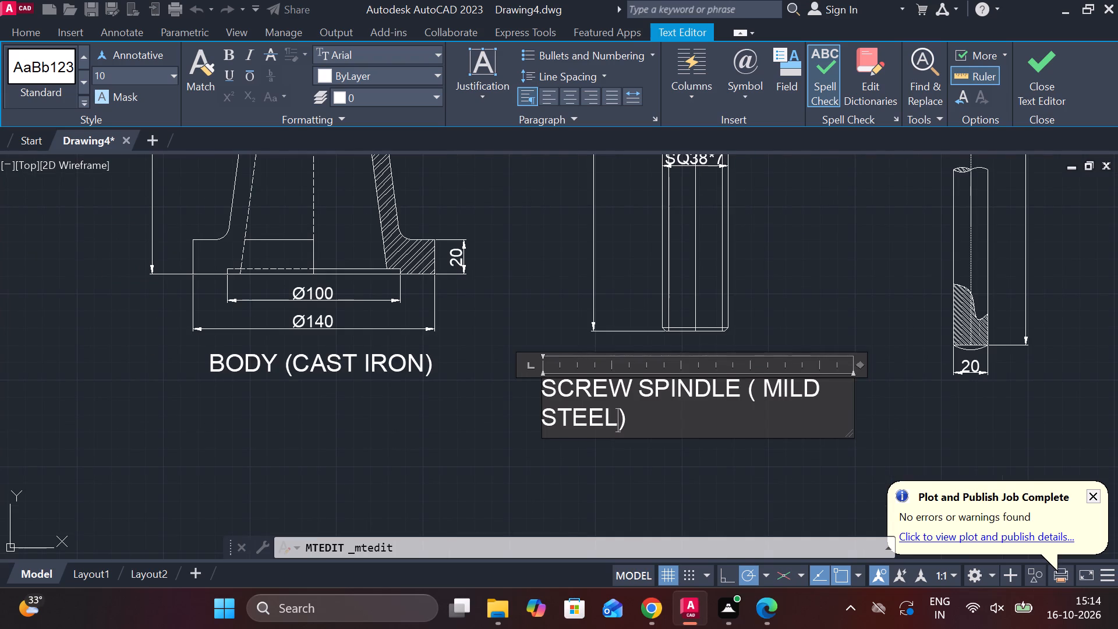
pyautogui.click(563, 105)
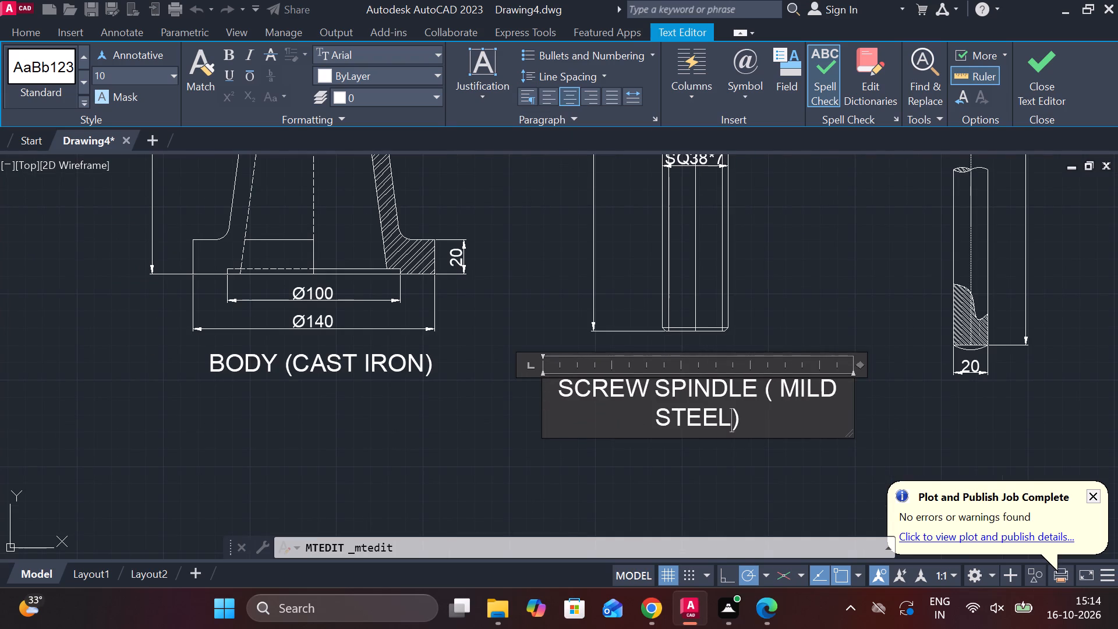
pyautogui.click(1025, 73)
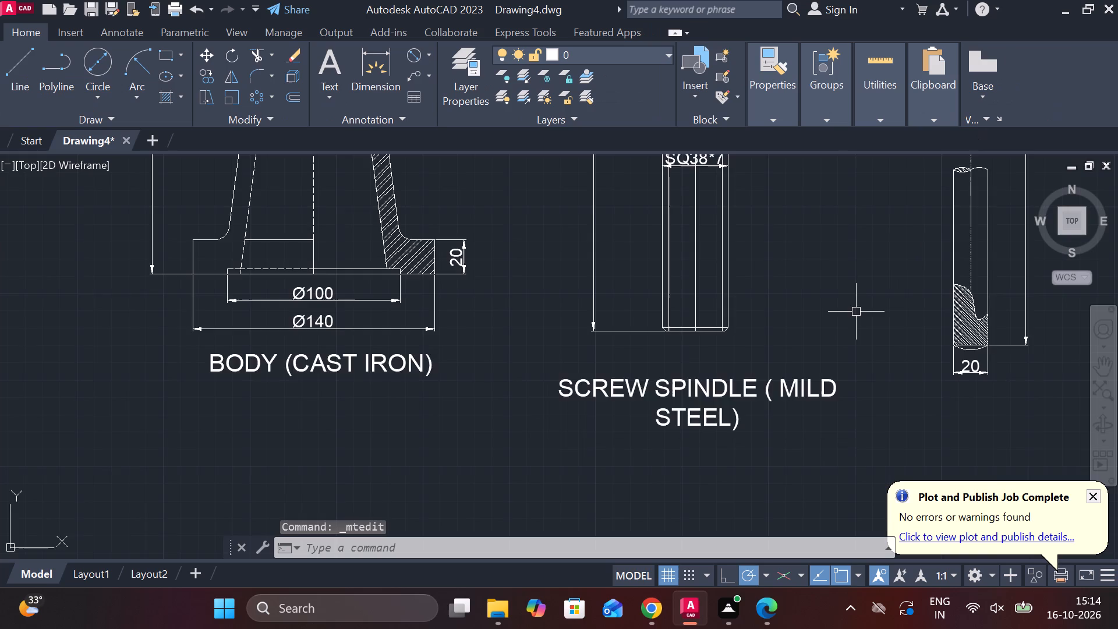
# Paste a copy of the BODY (CAST IRON) label beneath the nut's top view.
pyautogui.scroll(-1, 856, 312)
pyautogui.moveTo(856, 312); pyautogui.dragTo(579, 379, button='middle')
pyautogui.scroll(1, 649, 415)
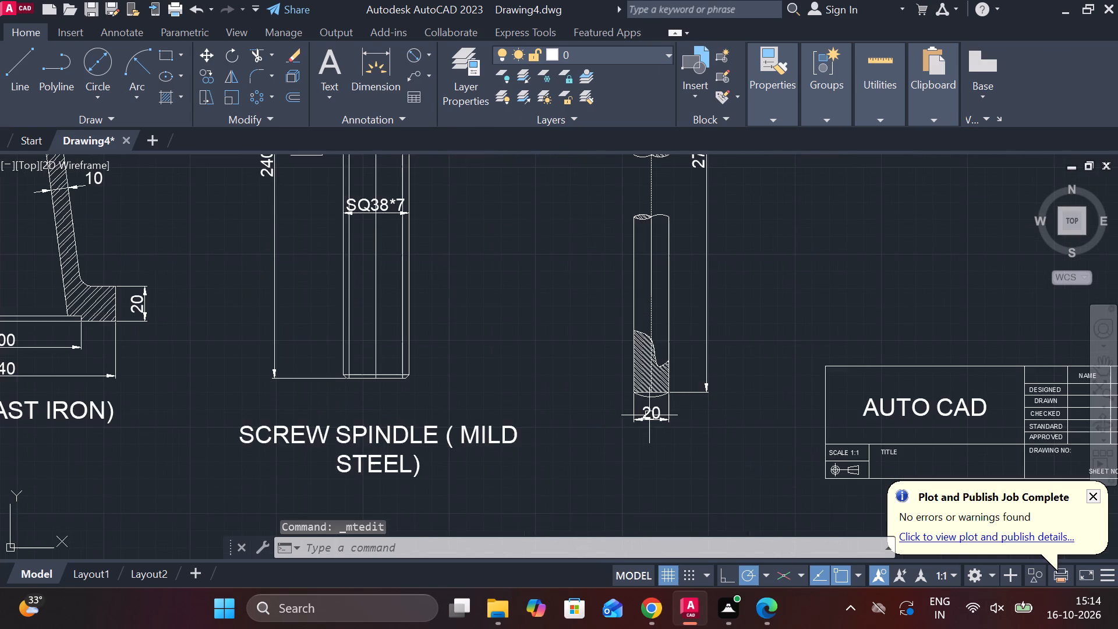
pyautogui.scroll(-2, 649, 415)
pyautogui.scroll(2, 529, 295)
pyautogui.moveTo(273, 218); pyautogui.dragTo(366, 443, button='middle')
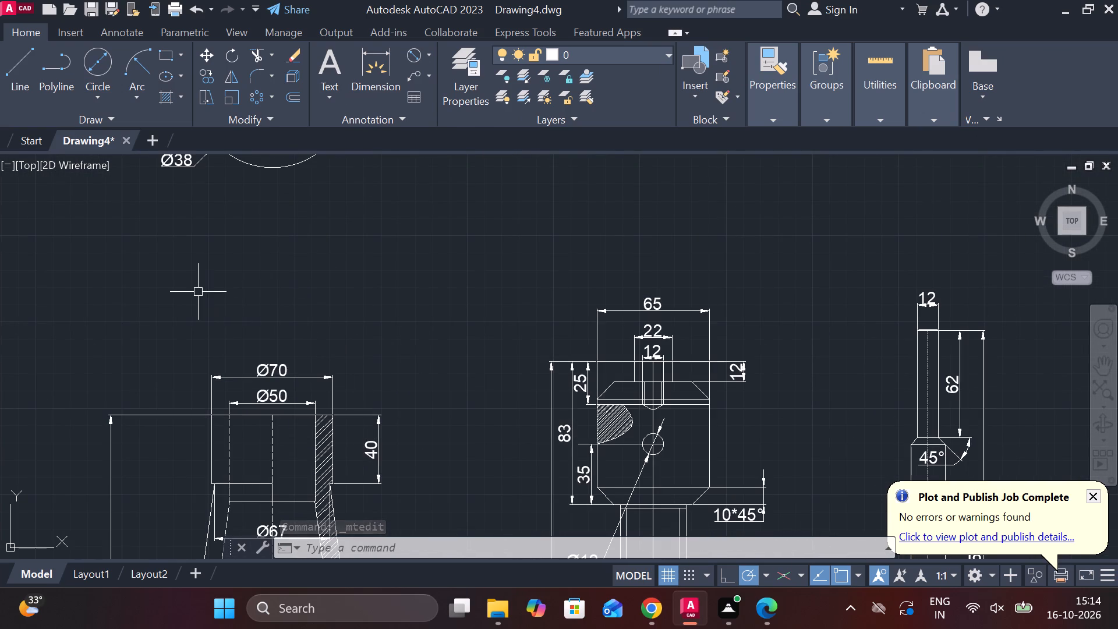
pyautogui.moveTo(208, 292); pyautogui.dragTo(241, 363, button='middle')
pyautogui.hotkey('ctrl', 'v')
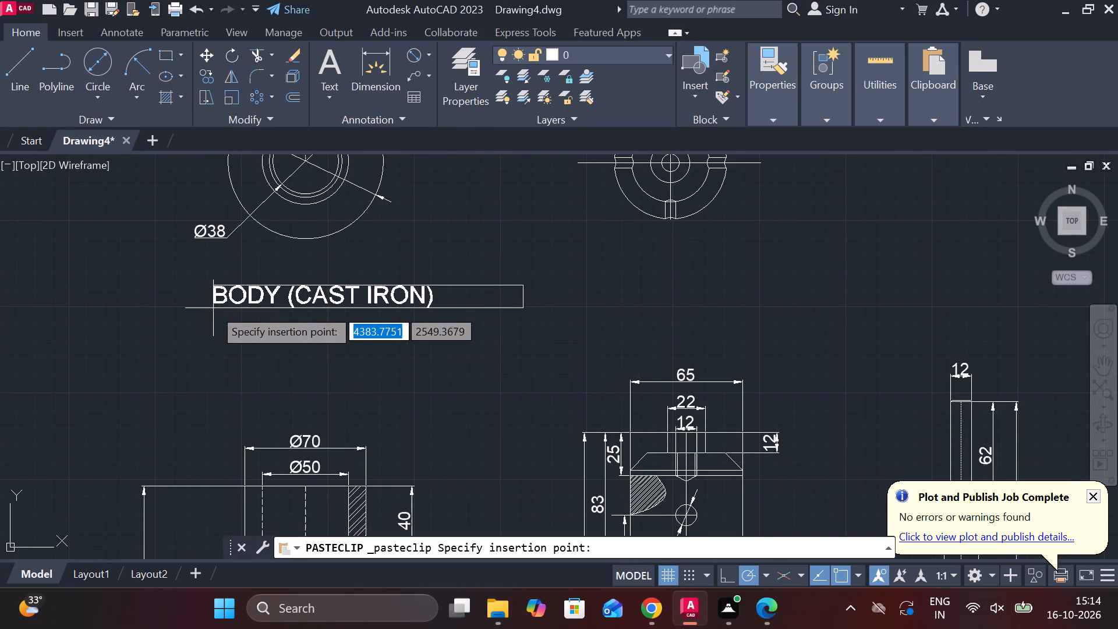
pyautogui.click(213, 301)
# Replace the part name BODY with NUT in the label pasted beneath the nut's top view.
pyautogui.scroll(2, 284, 294)
pyautogui.doubleClick(224, 287)
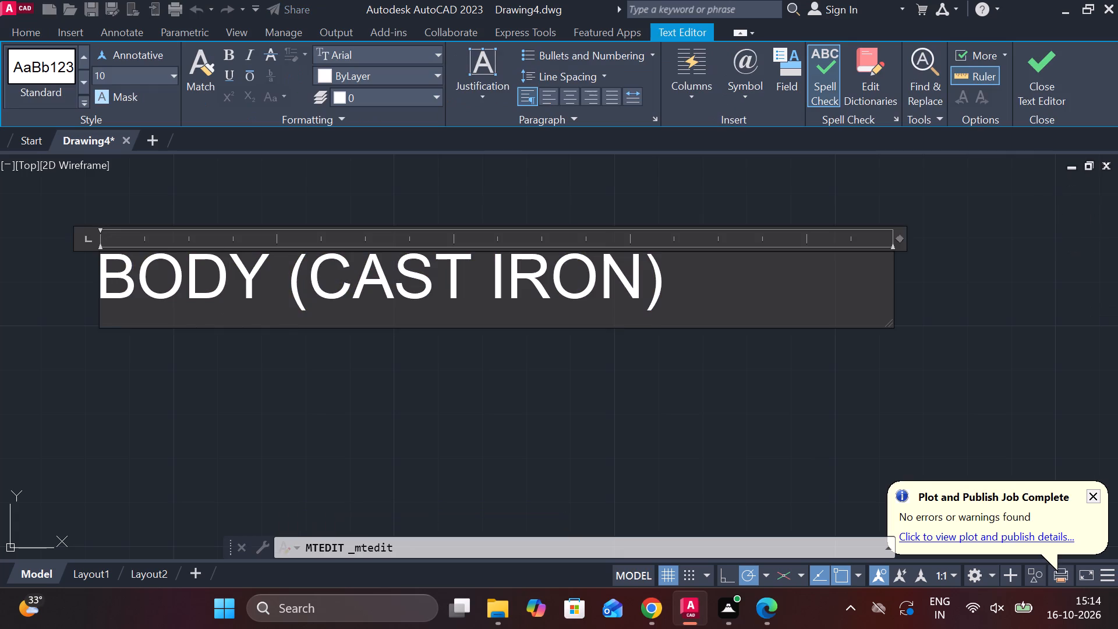
pyautogui.click(275, 273)
pyautogui.press('BackSpace')
pyautogui.press('BackSpace')
pyautogui.press('BackSpace')
pyautogui.press('BackSpace')
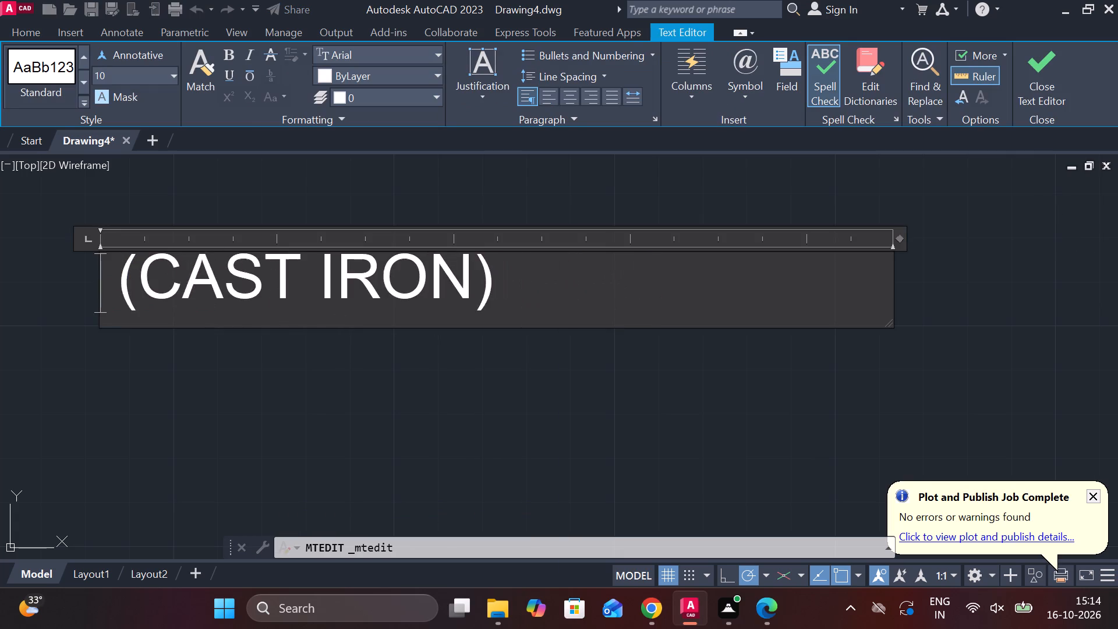
pyautogui.write('NUT')
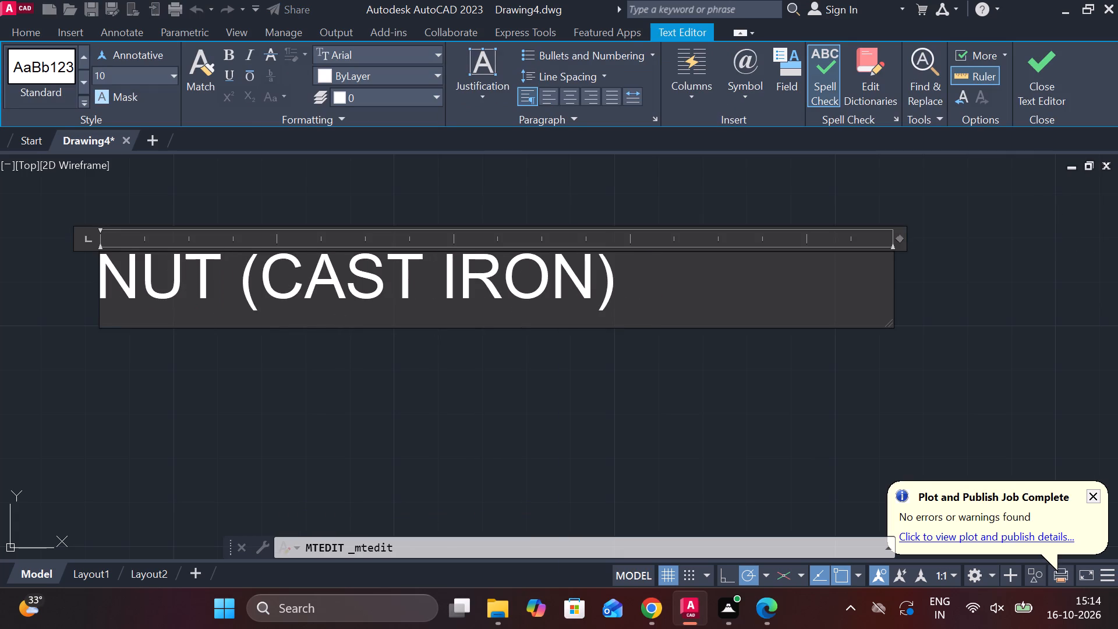
# Change the nut label's material to GUN METAL and narrow its text frame to fit the wording.
pyautogui.click(600, 280)
pyautogui.press('BackSpace')
pyautogui.press('BackSpace')
pyautogui.press('BackSpace')
pyautogui.press('BackSpace')
pyautogui.press('BackSpace')
pyautogui.press('BackSpace')
pyautogui.press('BackSpace')
pyautogui.press('BackSpace')
pyautogui.press('BackSpace')
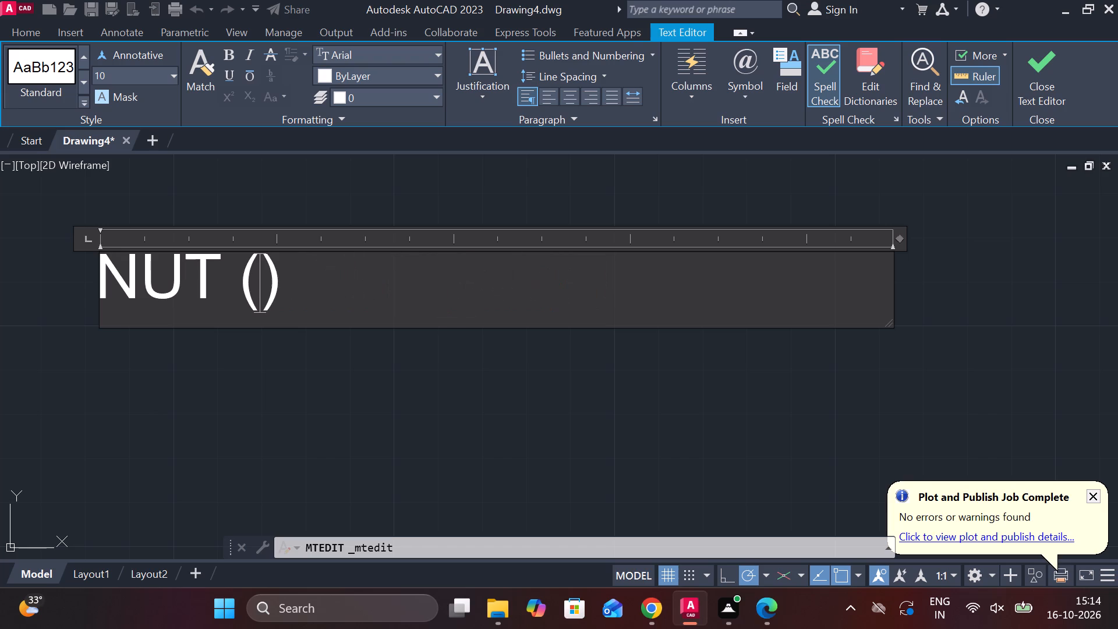
pyautogui.write('GUN META')
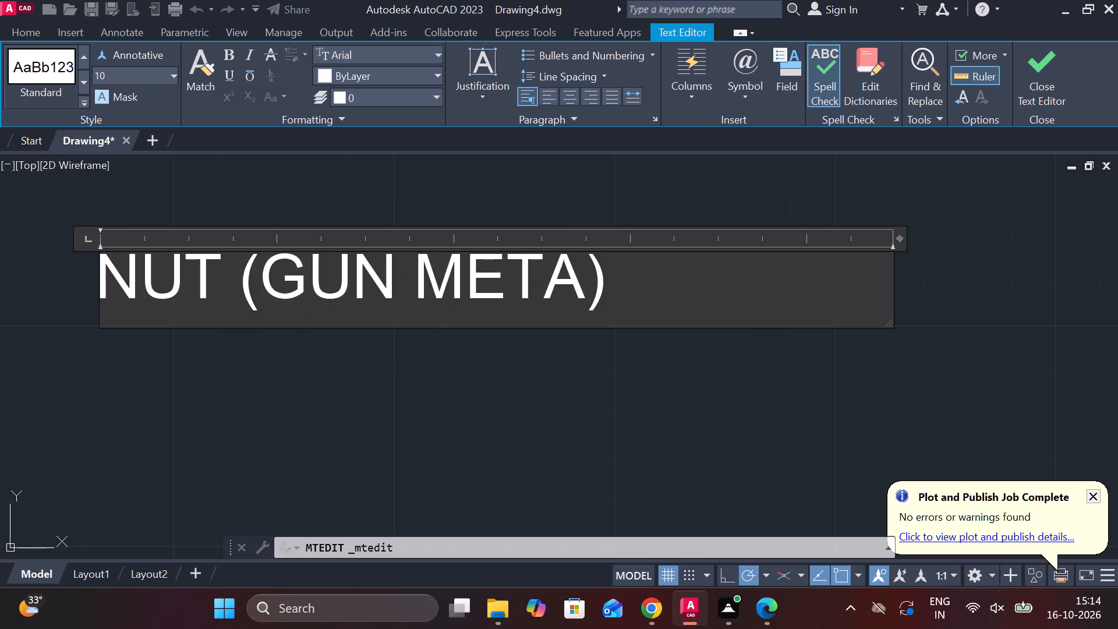
pyautogui.press('l')
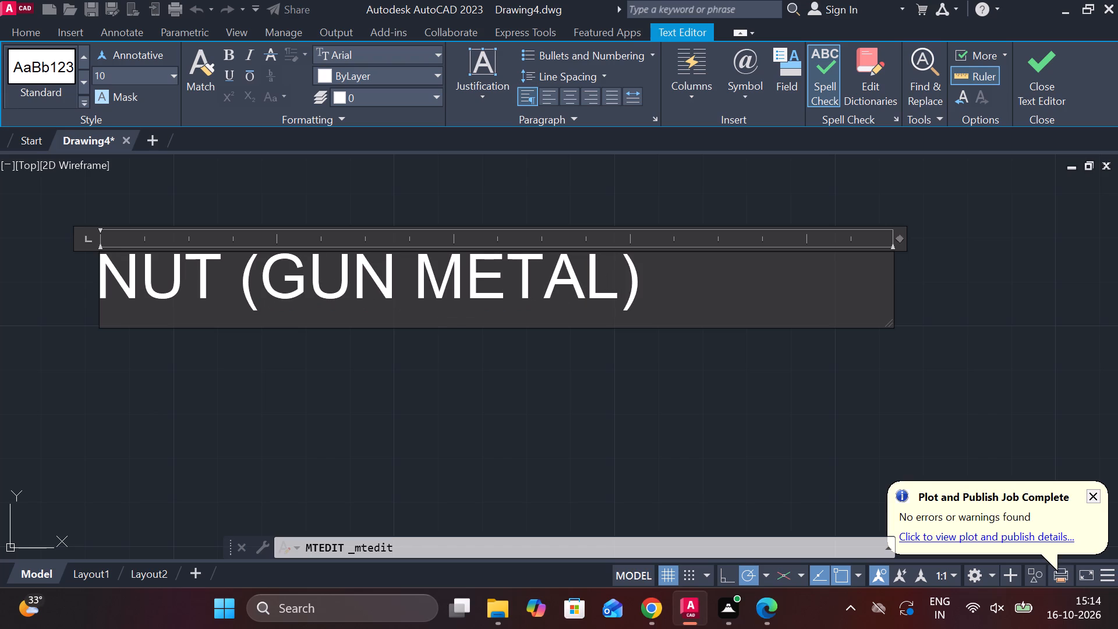
pyautogui.moveTo(891, 289); pyautogui.dragTo(659, 303)
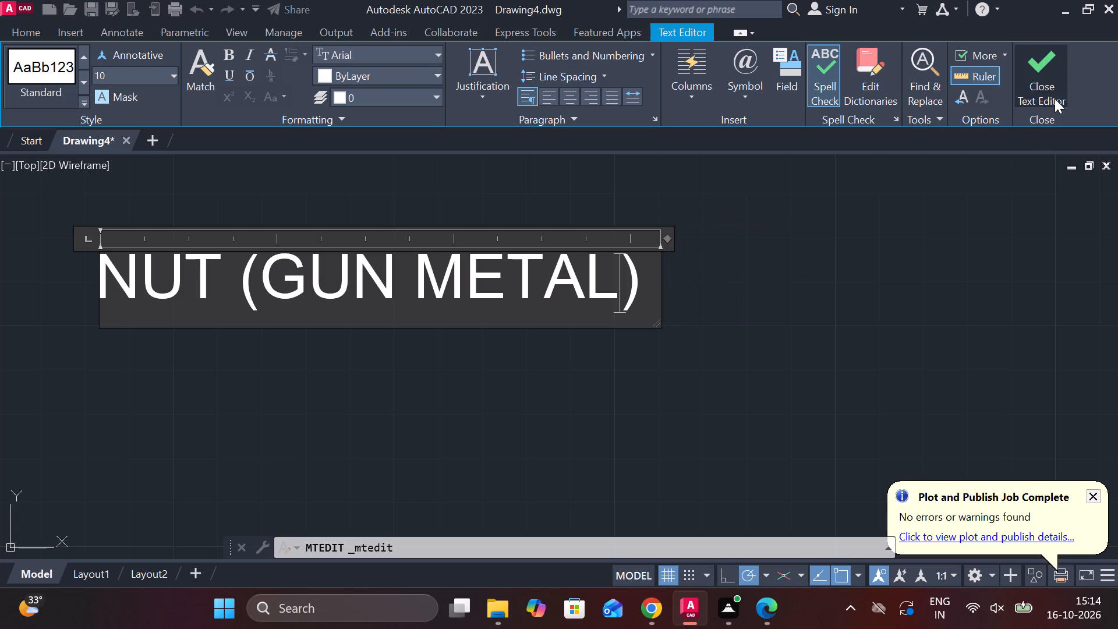
pyautogui.click(1056, 94)
# Paste a copy of the BODY (CAST IRON) label beneath the cup's top view.
pyautogui.scroll(-2, 823, 225)
pyautogui.moveTo(785, 256); pyautogui.dragTo(595, 350, button='middle')
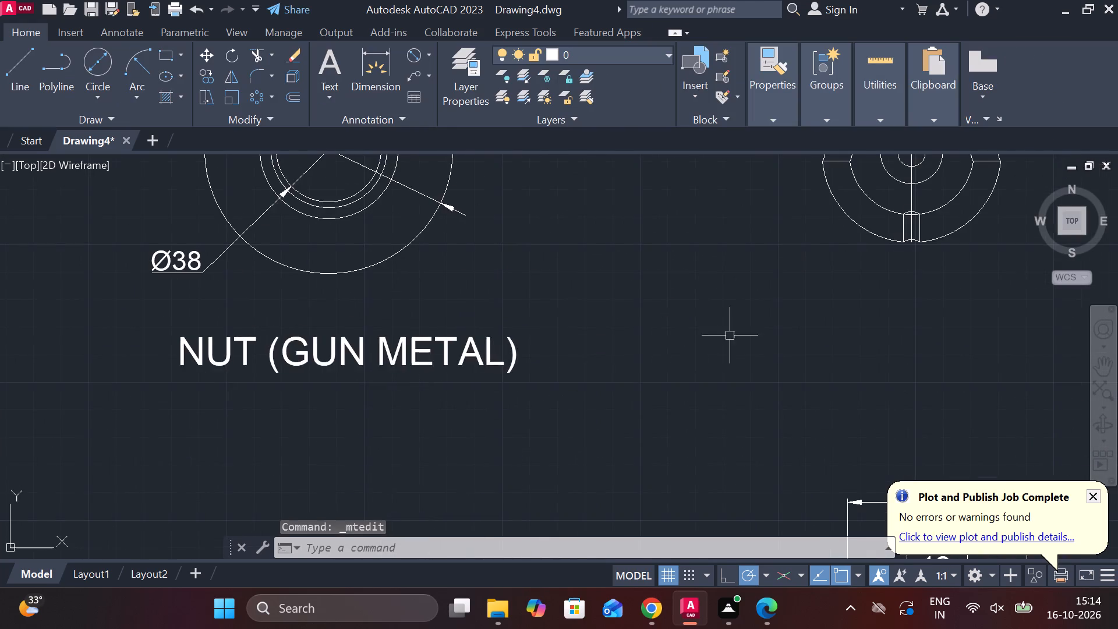
pyautogui.moveTo(641, 341); pyautogui.dragTo(353, 373, button='middle')
pyautogui.hotkey('ctrl', 'v')
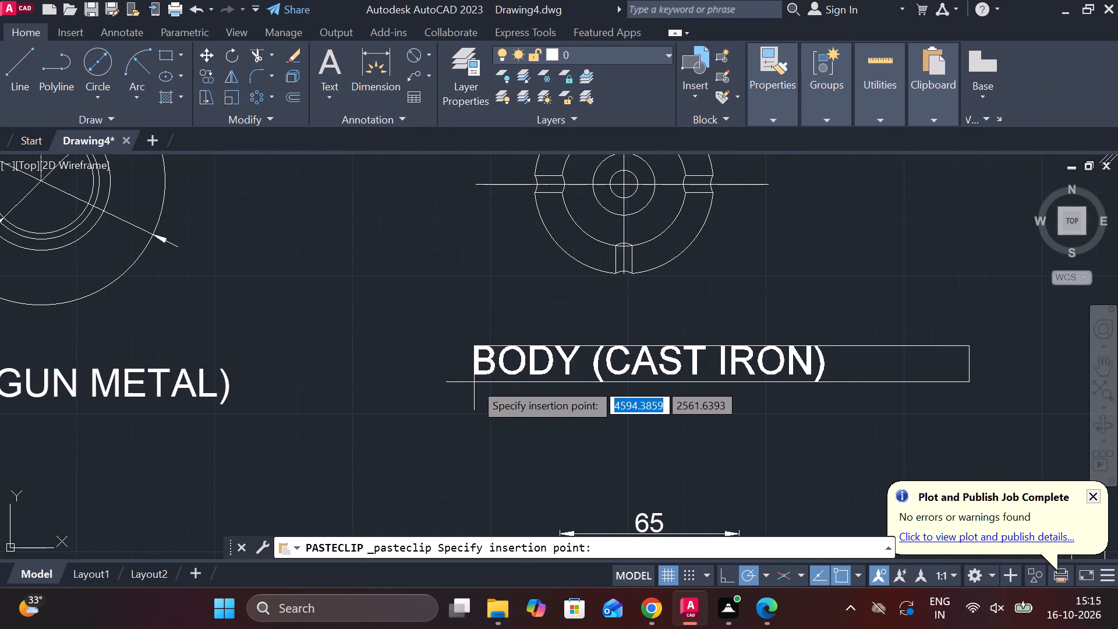
pyautogui.click(458, 384)
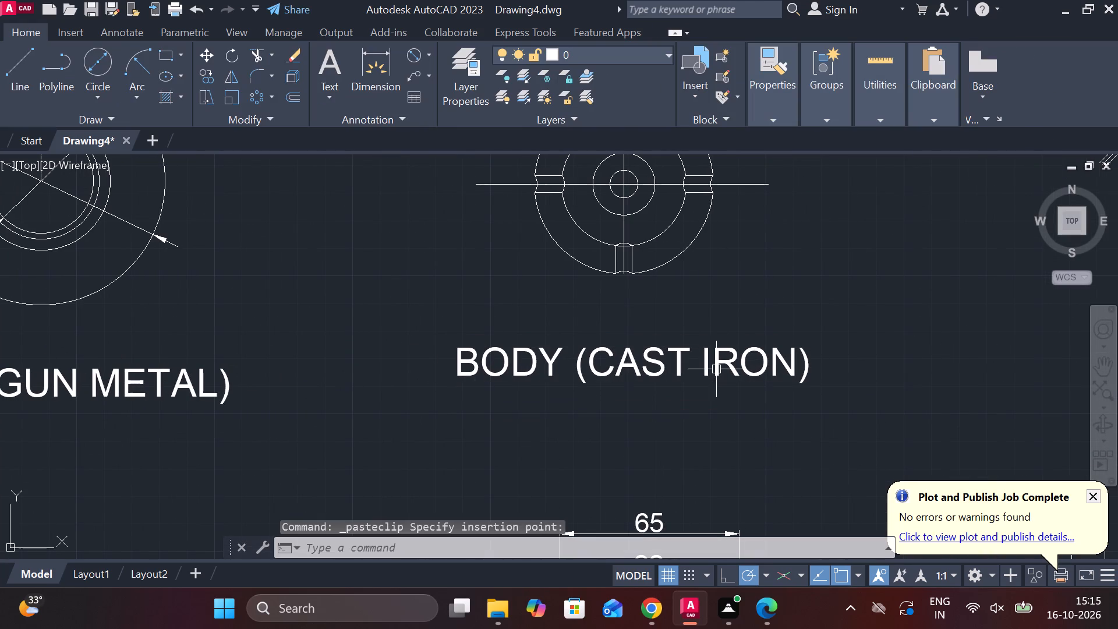
# Replace the part name BODY with CUP in the label pasted beneath the cup's top view.
pyautogui.doubleClick(716, 369)
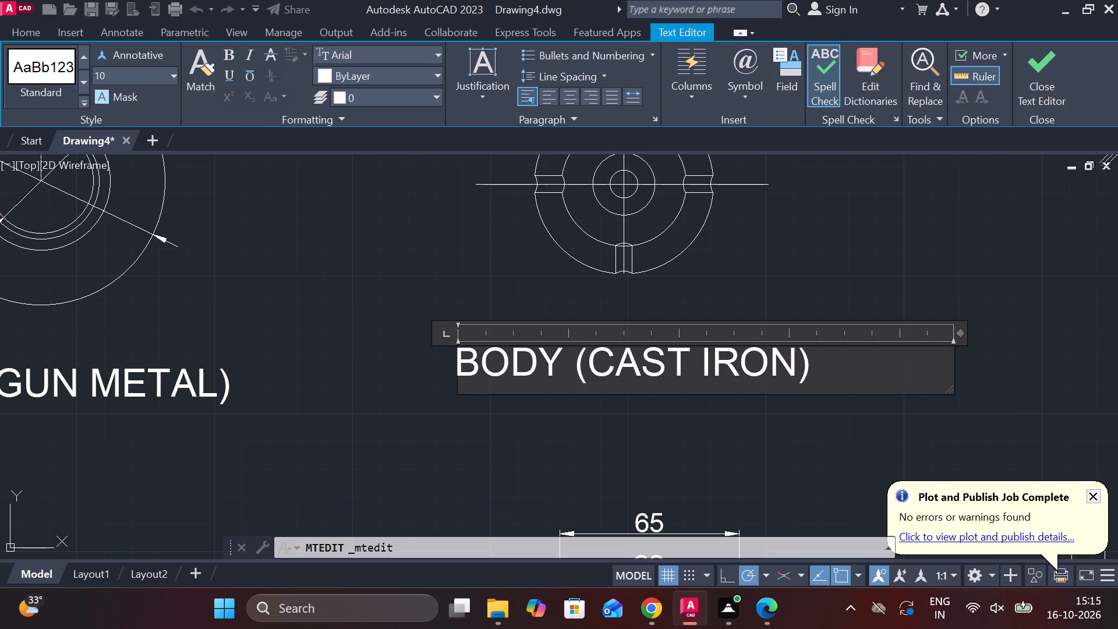
pyautogui.click(574, 359)
pyautogui.press('BackSpace')
pyautogui.press('BackSpace')
pyautogui.press('BackSpace')
pyautogui.press('BackSpace')
pyautogui.press('BackSpace')
pyautogui.write('CUP')
pyautogui.press('space')
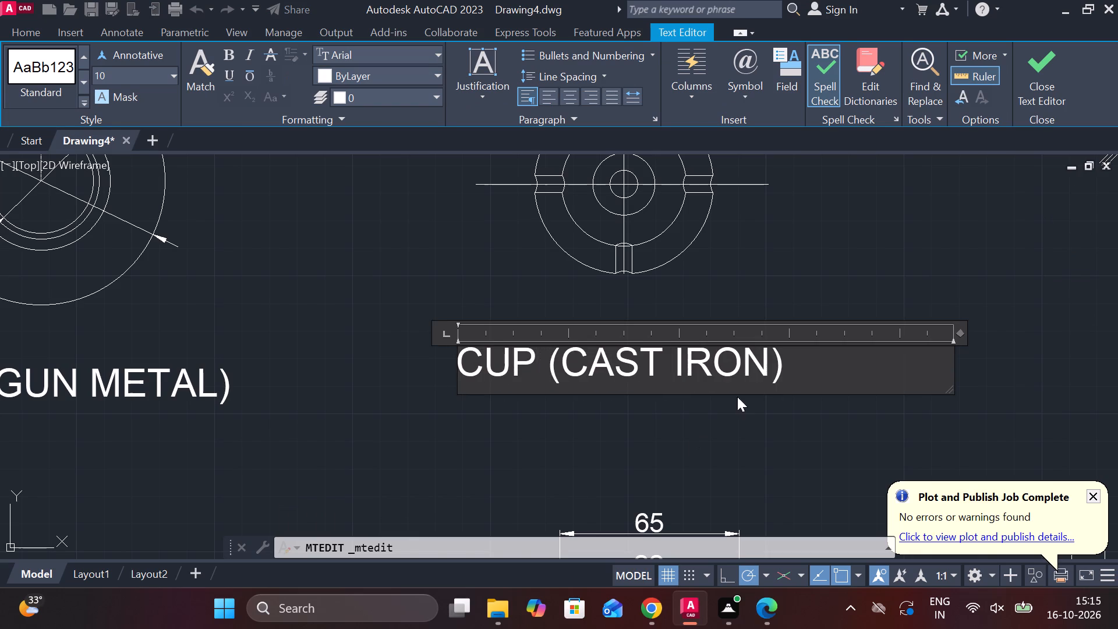
# Change the cup label's material to CAST STEEL and narrow its text frame to fit the wording.
pyautogui.click(764, 366)
pyautogui.press('BackSpace')
pyautogui.press('BackSpace')
pyautogui.press('BackSpace')
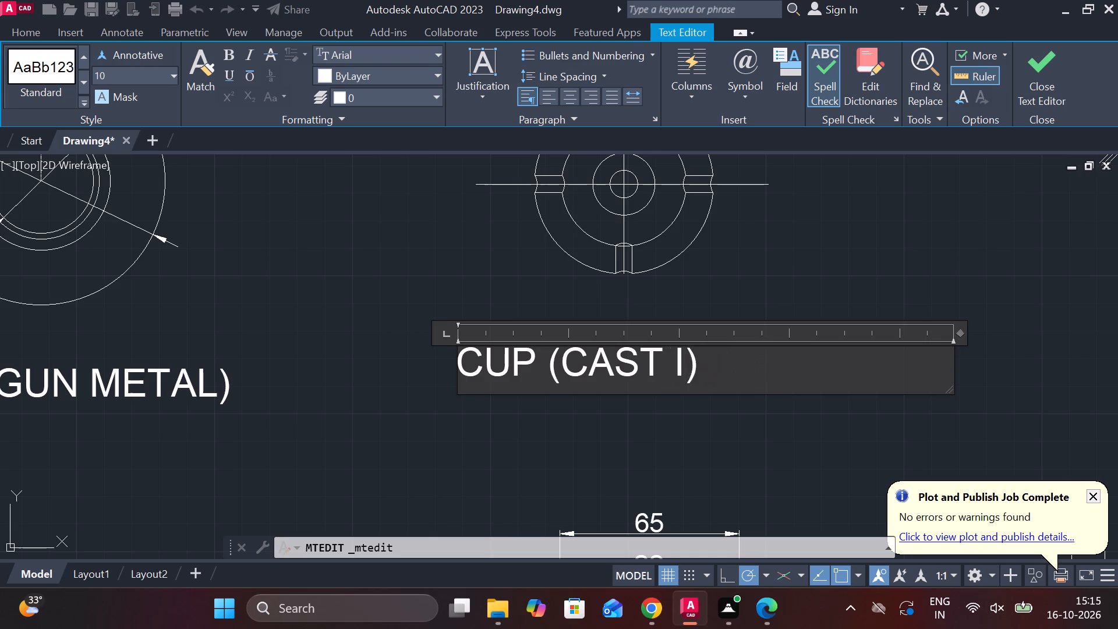
pyautogui.press('BackSpace')
pyautogui.press('BackSpace')
pyautogui.press('space')
pyautogui.write('STEEL')
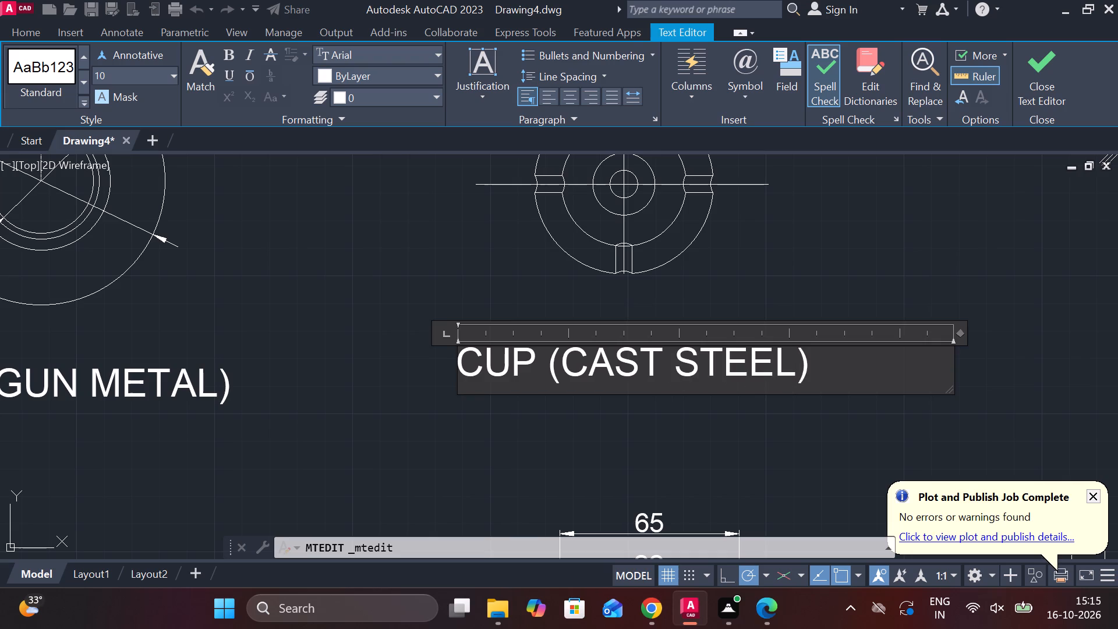
pyautogui.moveTo(952, 373); pyautogui.dragTo(820, 366)
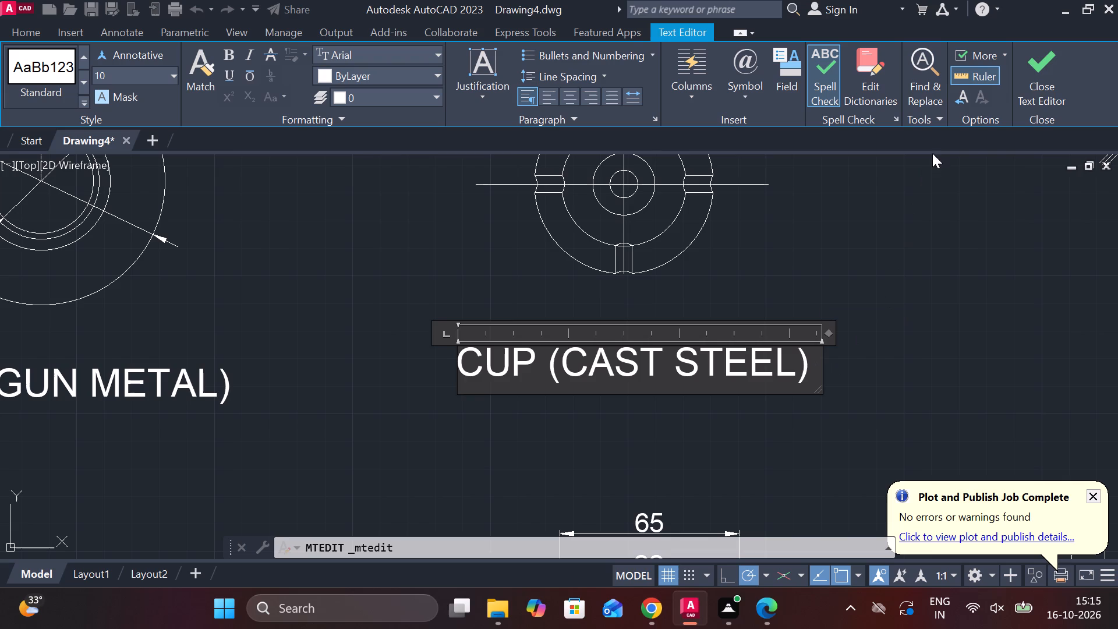
pyautogui.click(1023, 93)
# Paste a copy of the BODY (CAST IRON) label beneath the small screw's end view with the 2.4 slot dimension.
pyautogui.scroll(-2, 982, 199)
pyautogui.moveTo(899, 316); pyautogui.dragTo(864, 318, button='middle')
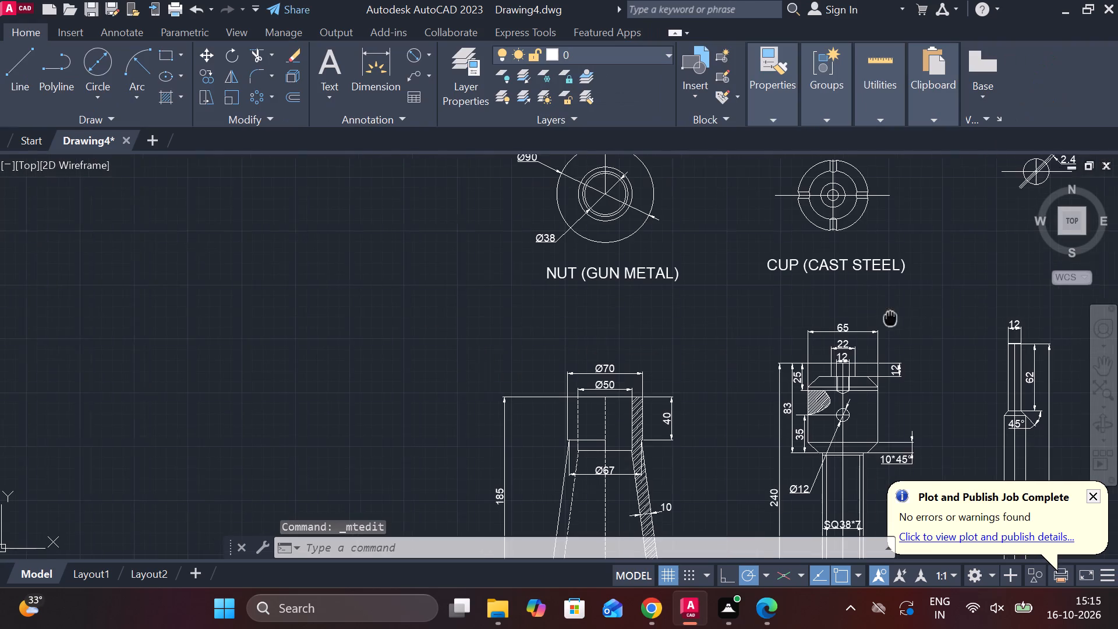
pyautogui.moveTo(864, 318); pyautogui.dragTo(699, 349, button='middle')
pyautogui.moveTo(802, 255); pyautogui.dragTo(697, 288, button='middle')
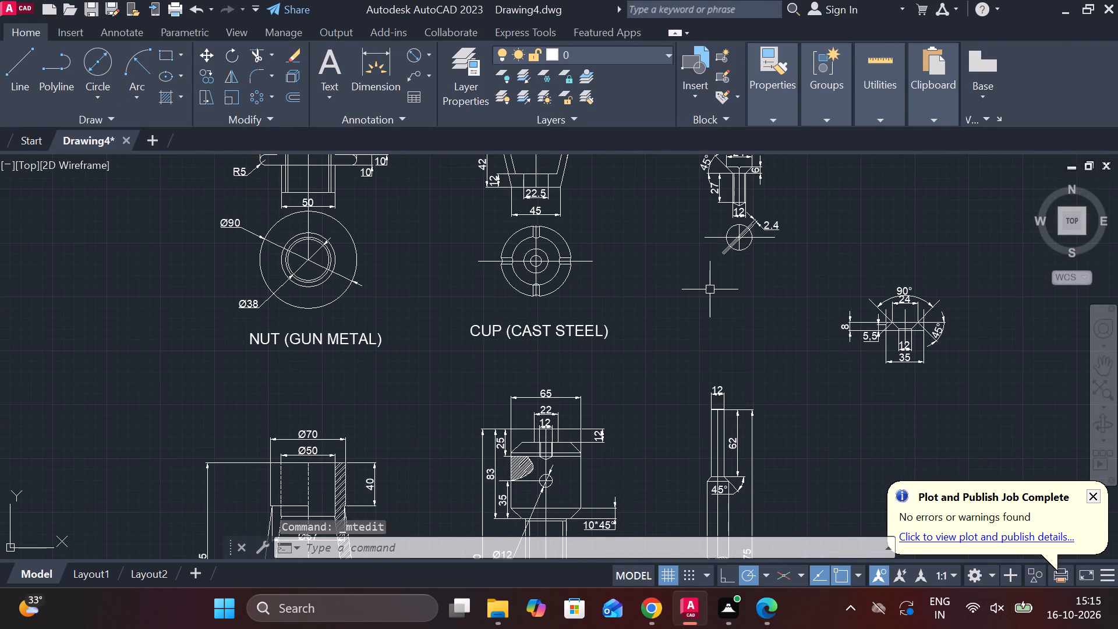
pyautogui.scroll(2, 721, 288)
pyautogui.moveTo(735, 277); pyautogui.dragTo(621, 409, button='middle')
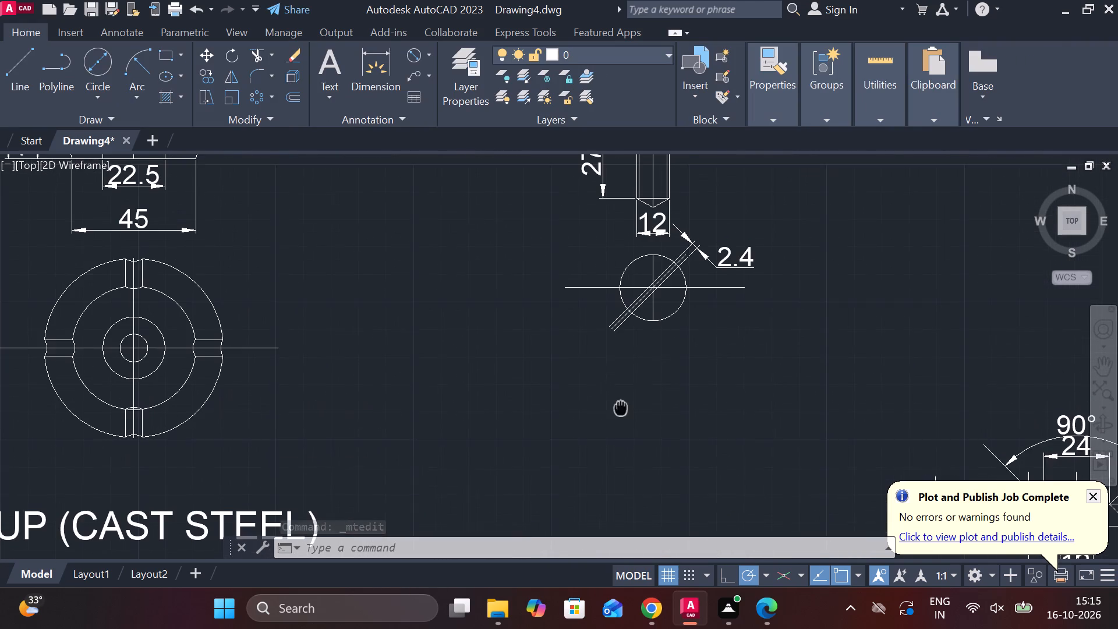
pyautogui.hotkey('ctrl', 'v')
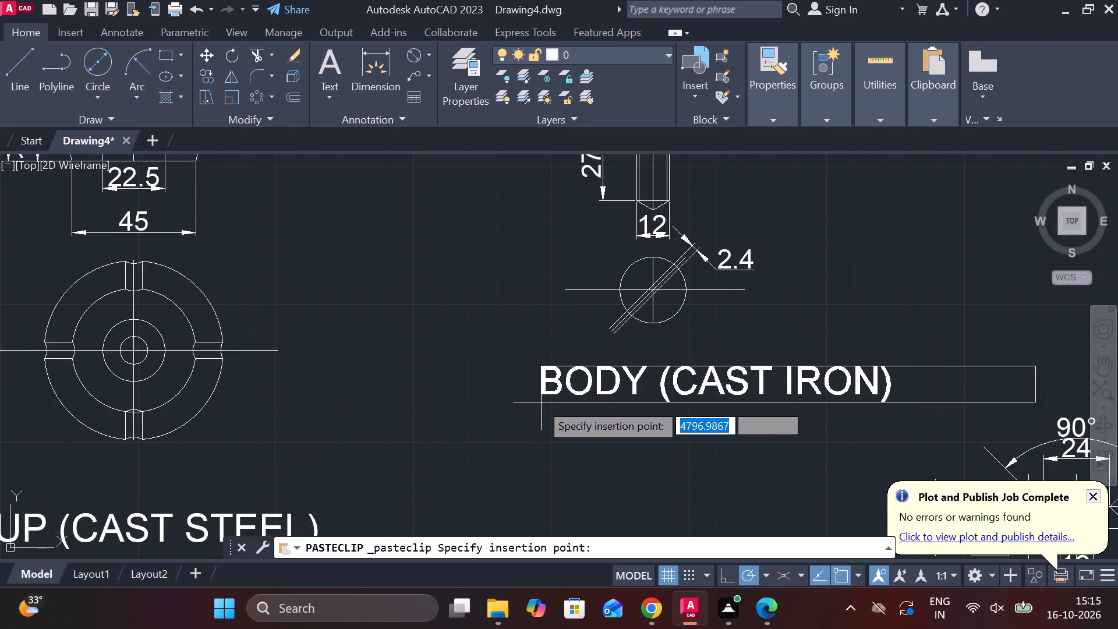
pyautogui.click(538, 402)
# Narrow the text frame of the label beneath the slotted screw to fit the wording and replace BODY with CUP.
pyautogui.doubleClick(861, 388)
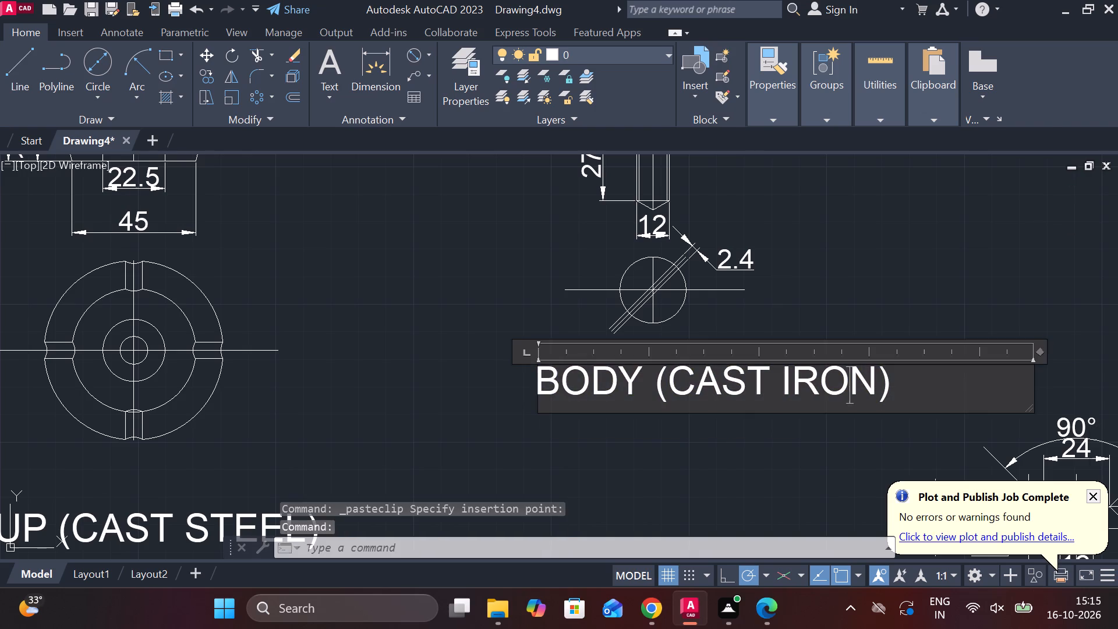
pyautogui.click(1035, 382)
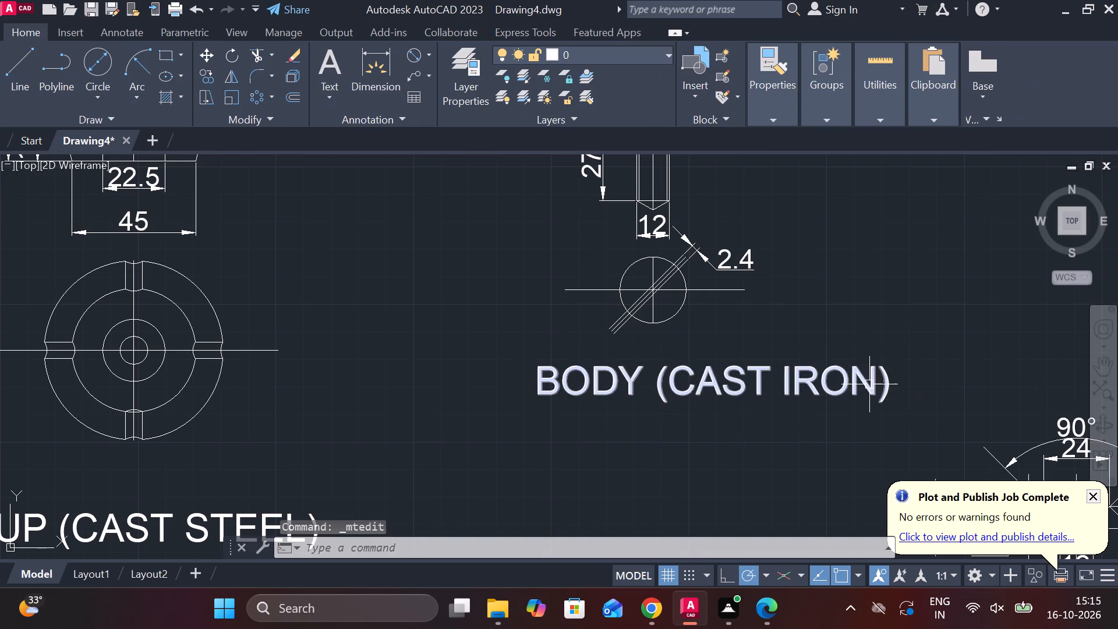
pyautogui.doubleClick(869, 384)
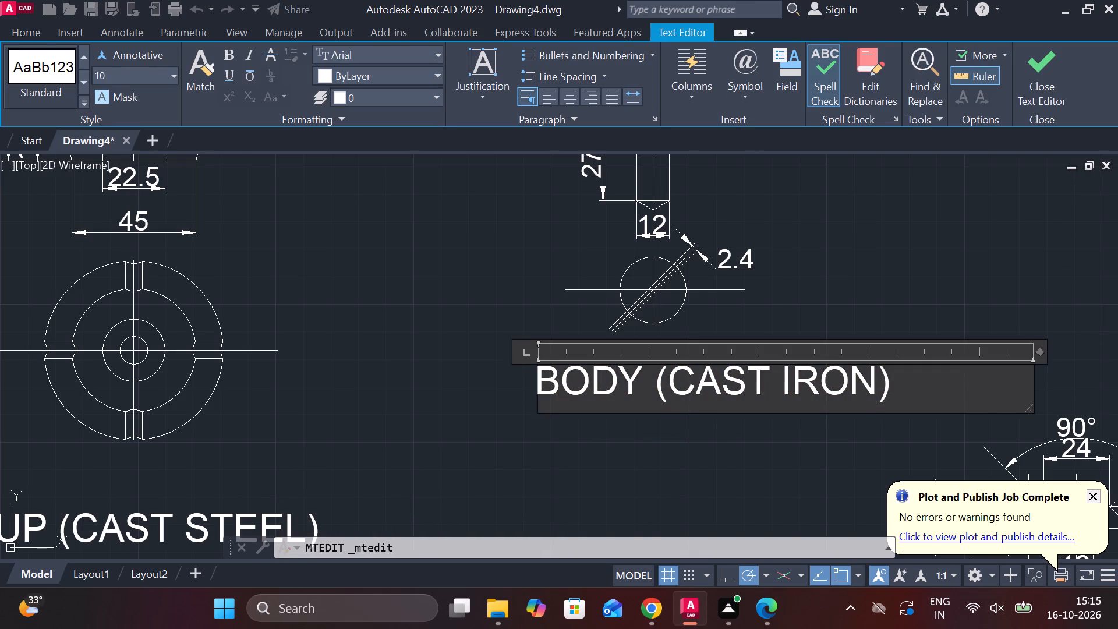
pyautogui.moveTo(1032, 379); pyautogui.dragTo(890, 387)
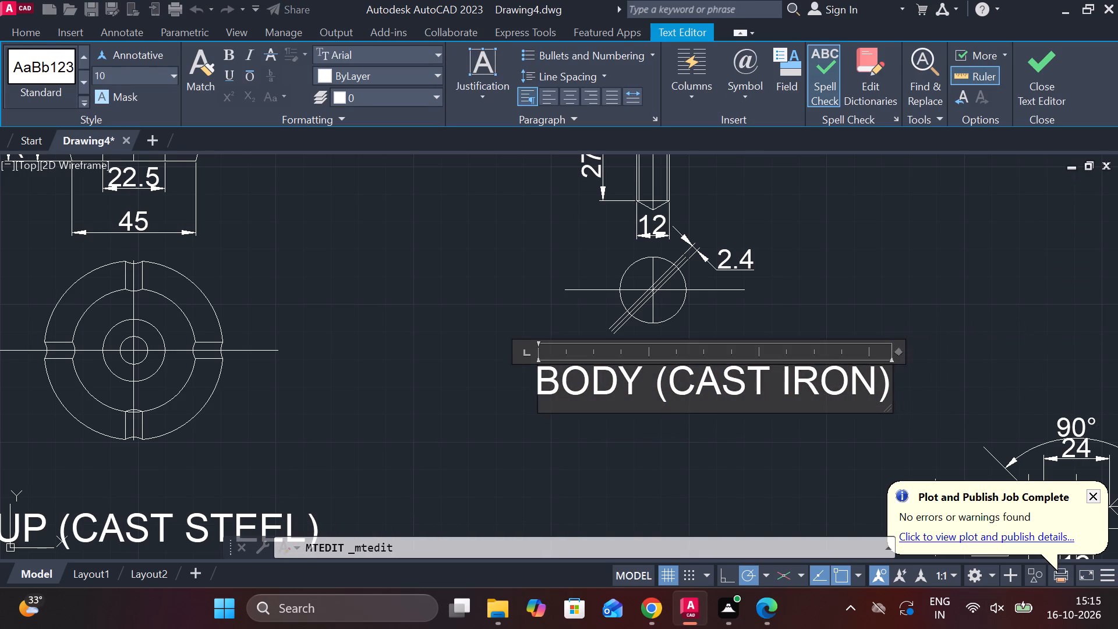
pyautogui.click(646, 377)
pyautogui.press('BackSpace')
pyautogui.press('BackSpace')
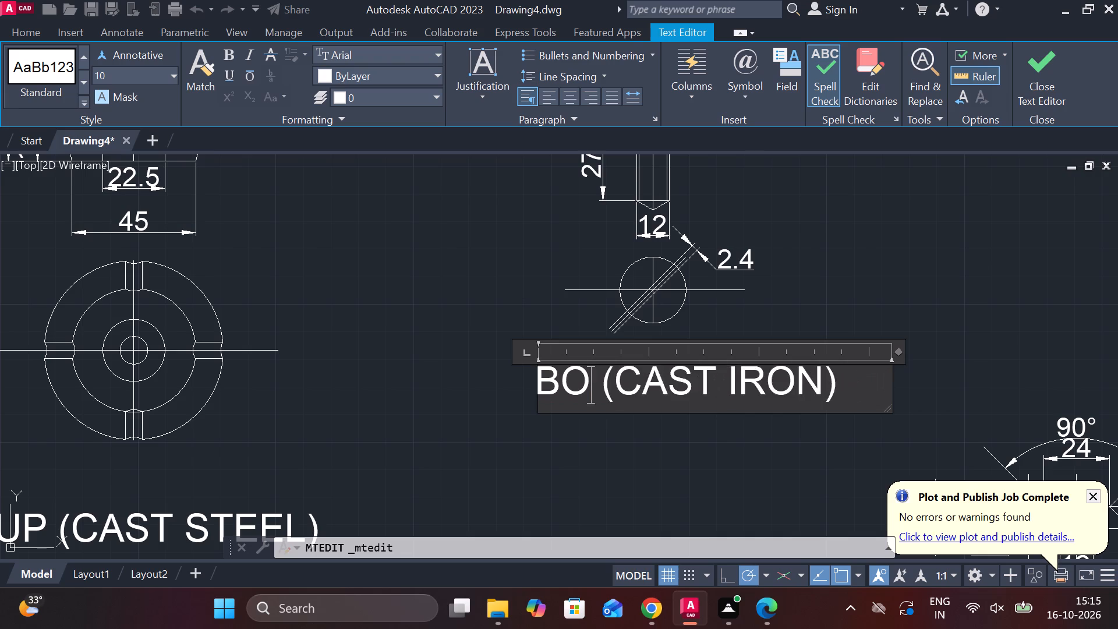
pyautogui.press('BackSpace')
pyautogui.press('BackSpace')
pyautogui.write('CUP')
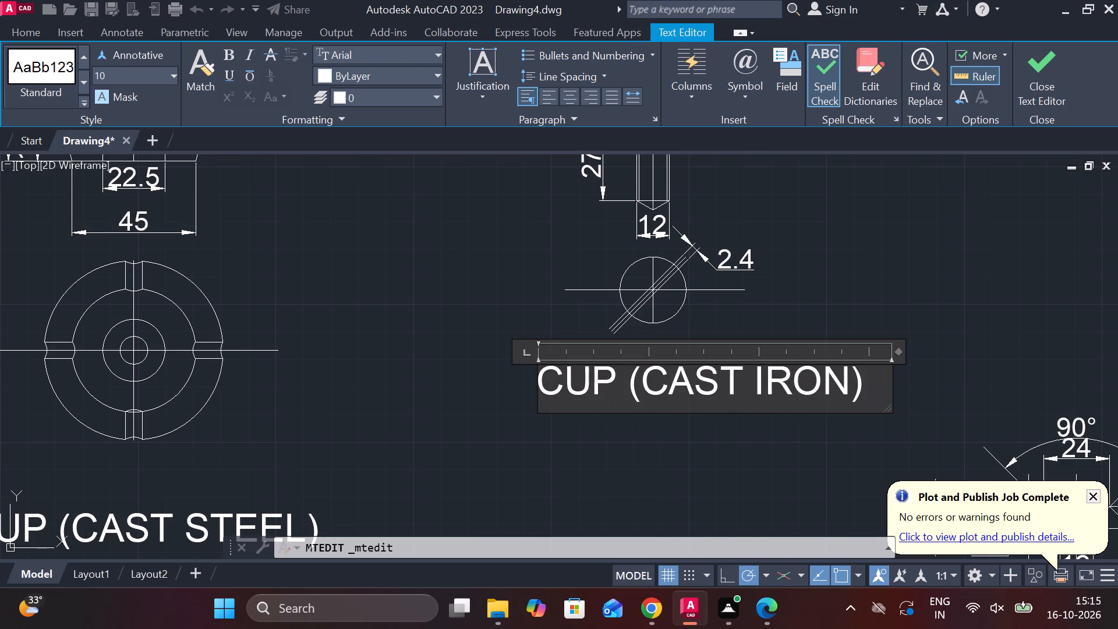
# Change the material in the label beneath the slotted screw to CAST STEEL.
pyautogui.click(845, 391)
pyautogui.press('BackSpace')
pyautogui.press('BackSpace')
pyautogui.press('BackSpace')
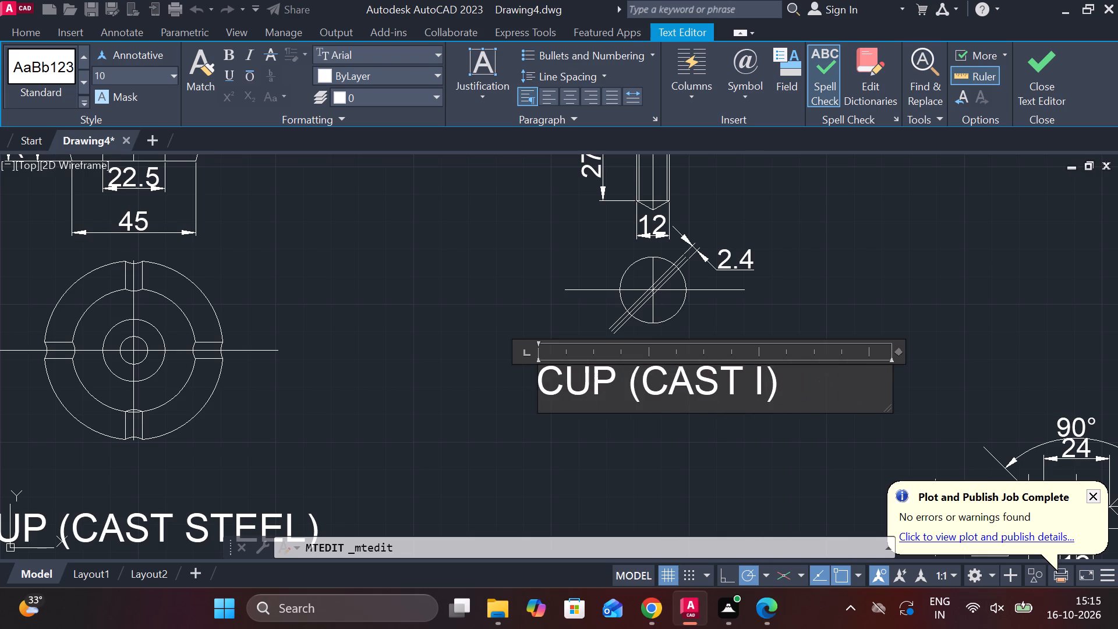
pyautogui.press('BackSpace')
pyautogui.write('STEEL')
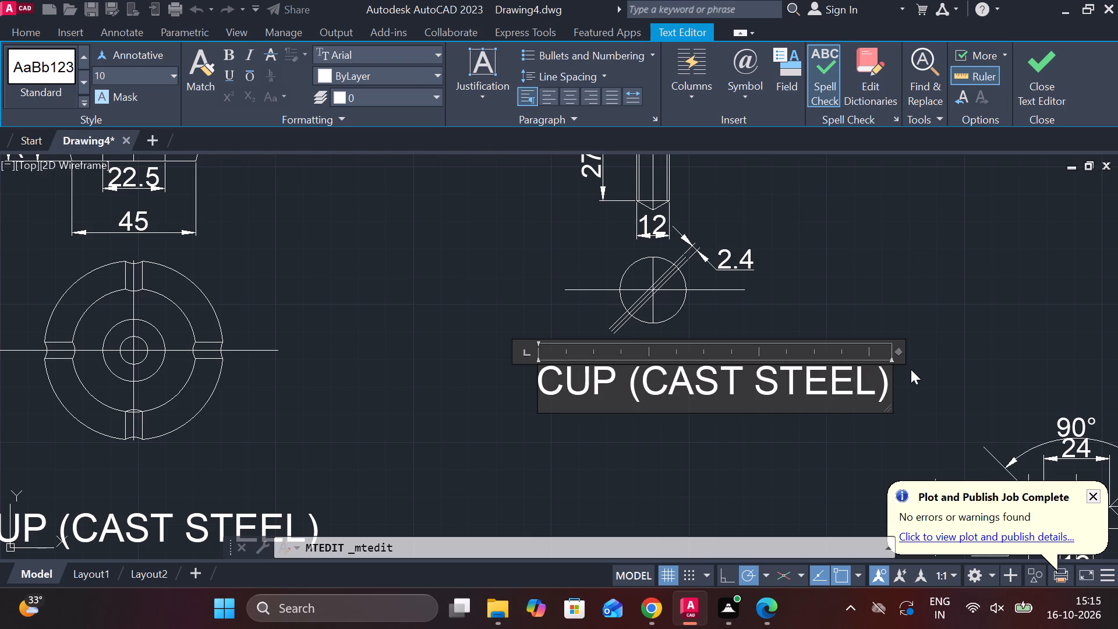
pyautogui.press('Return')
pyautogui.press('BackSpace')
pyautogui.click(1055, 96)
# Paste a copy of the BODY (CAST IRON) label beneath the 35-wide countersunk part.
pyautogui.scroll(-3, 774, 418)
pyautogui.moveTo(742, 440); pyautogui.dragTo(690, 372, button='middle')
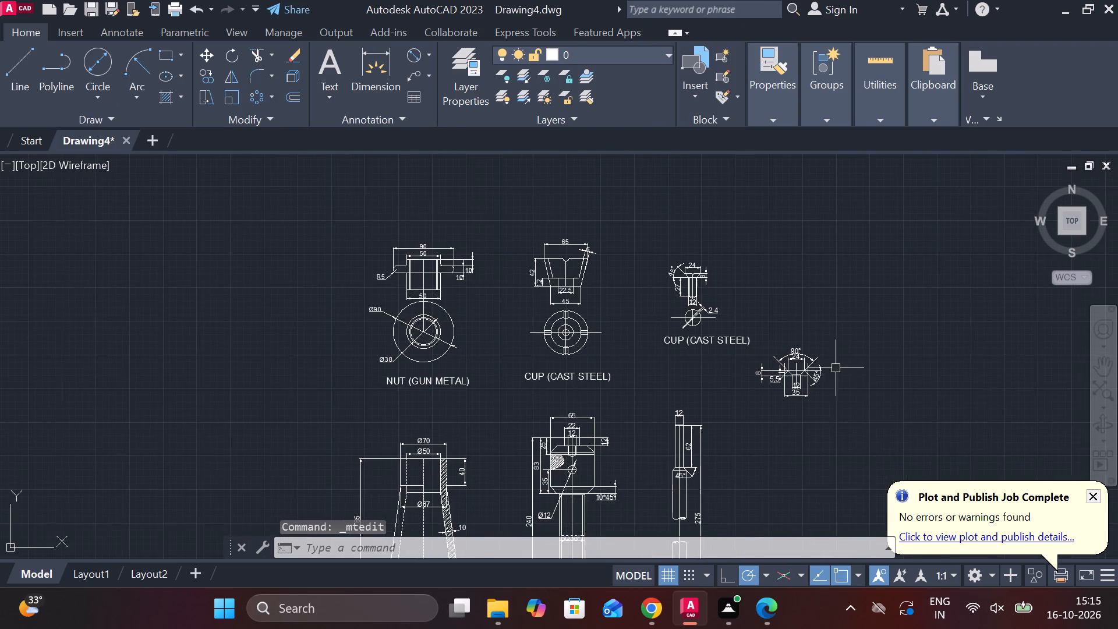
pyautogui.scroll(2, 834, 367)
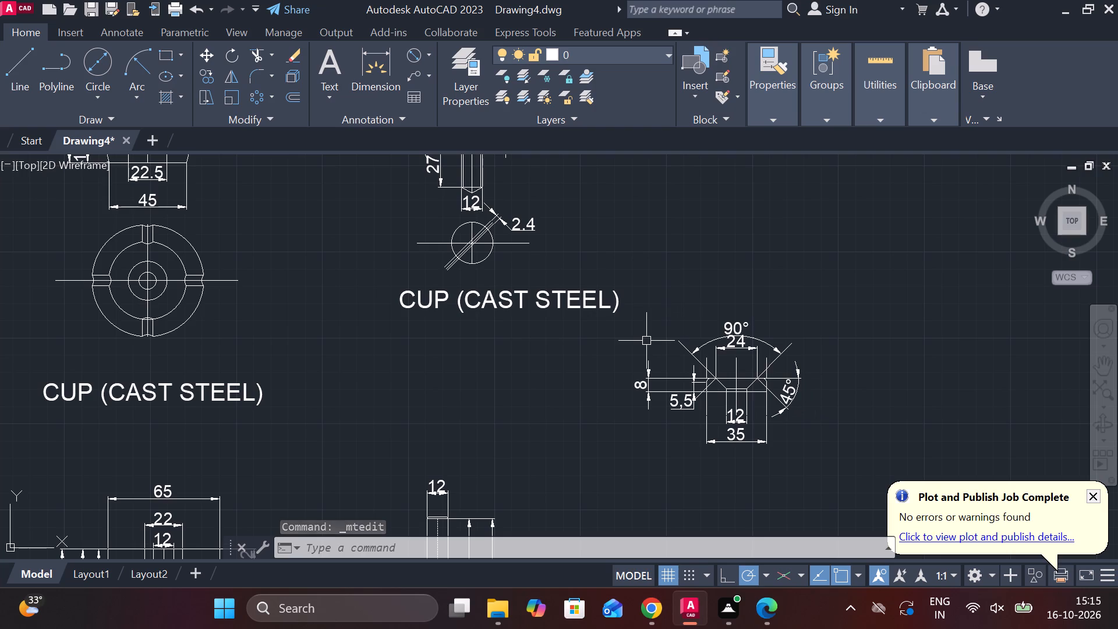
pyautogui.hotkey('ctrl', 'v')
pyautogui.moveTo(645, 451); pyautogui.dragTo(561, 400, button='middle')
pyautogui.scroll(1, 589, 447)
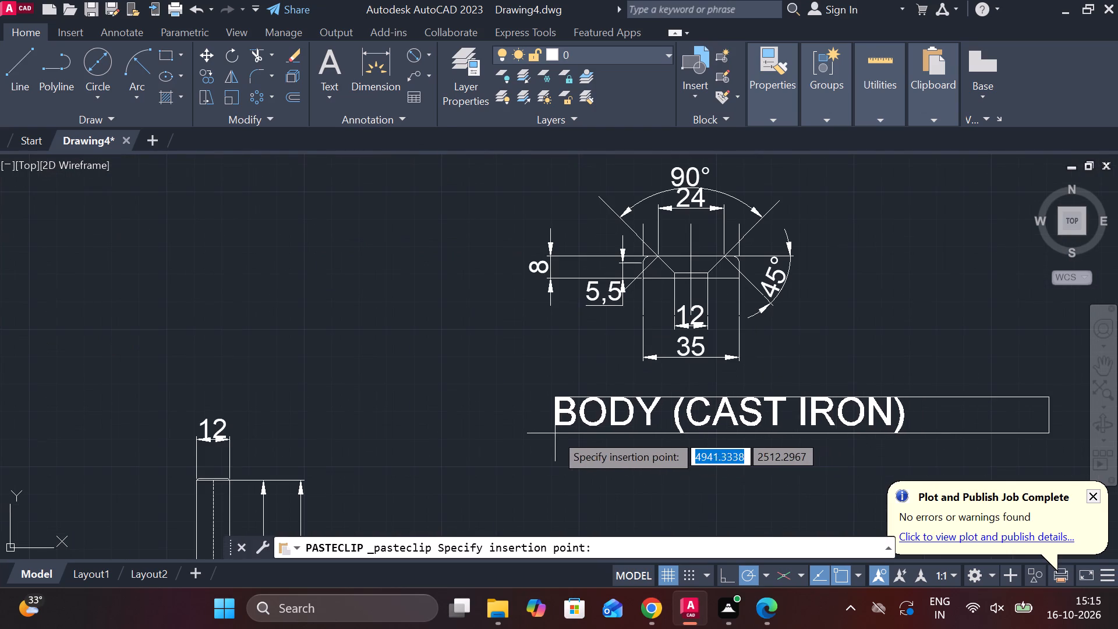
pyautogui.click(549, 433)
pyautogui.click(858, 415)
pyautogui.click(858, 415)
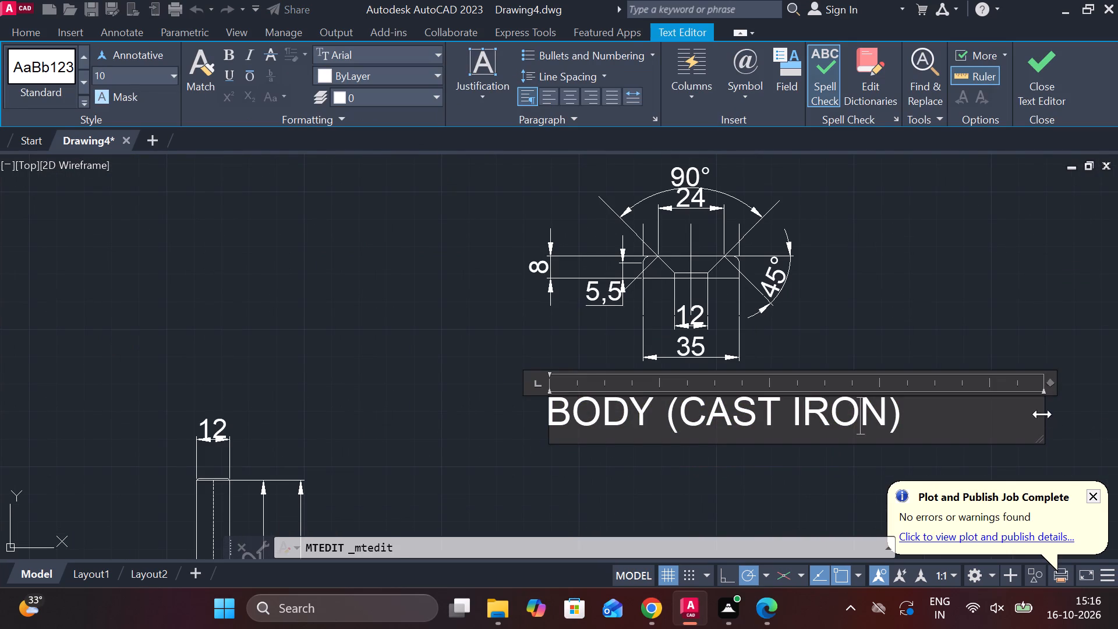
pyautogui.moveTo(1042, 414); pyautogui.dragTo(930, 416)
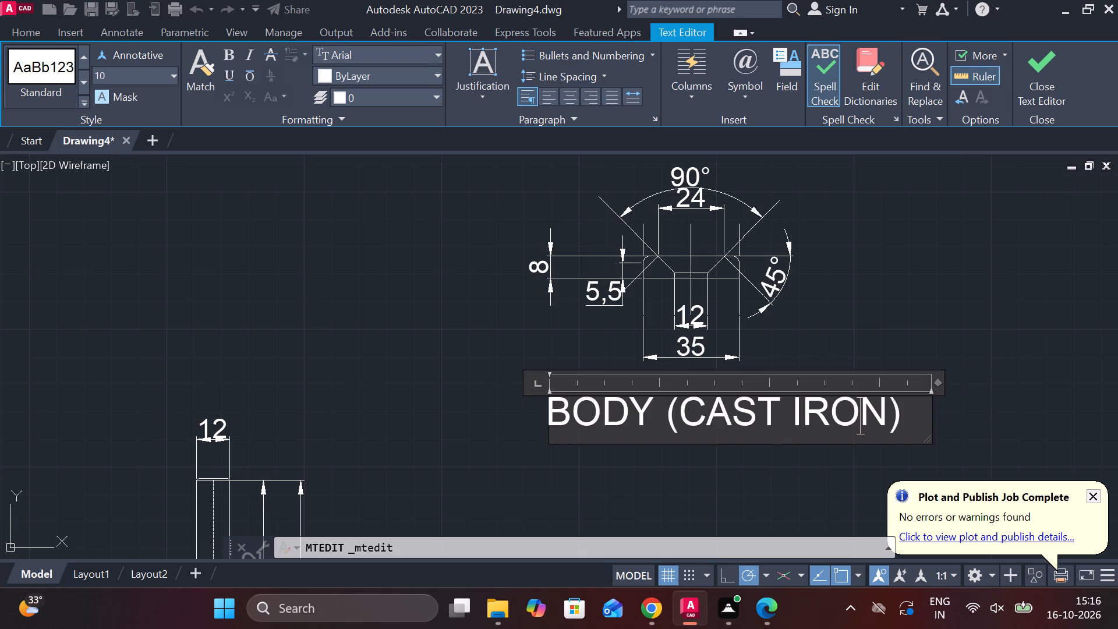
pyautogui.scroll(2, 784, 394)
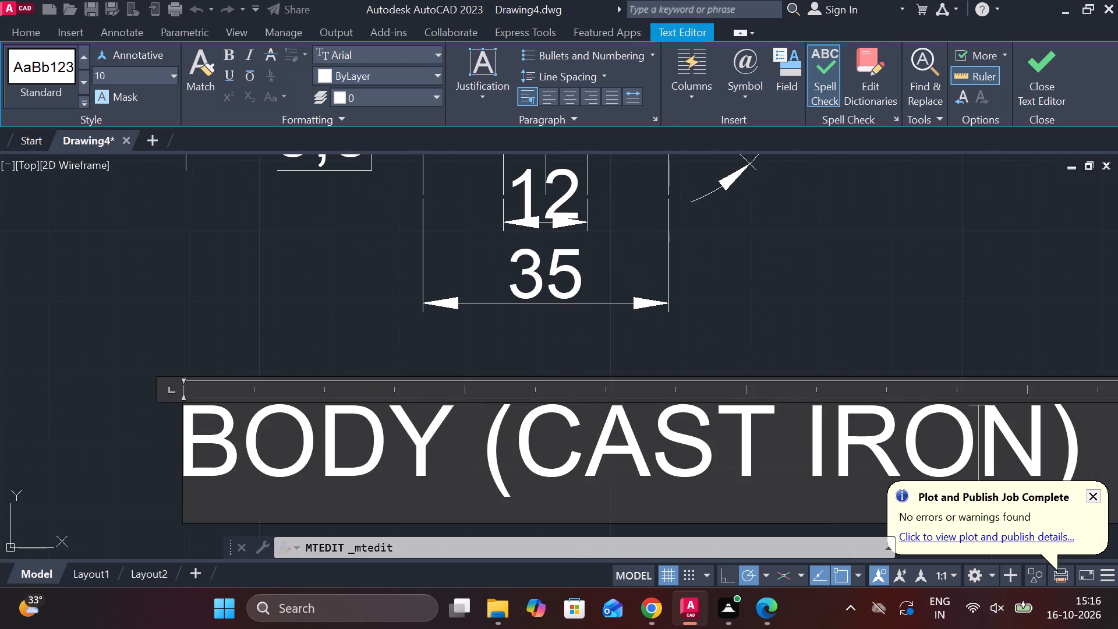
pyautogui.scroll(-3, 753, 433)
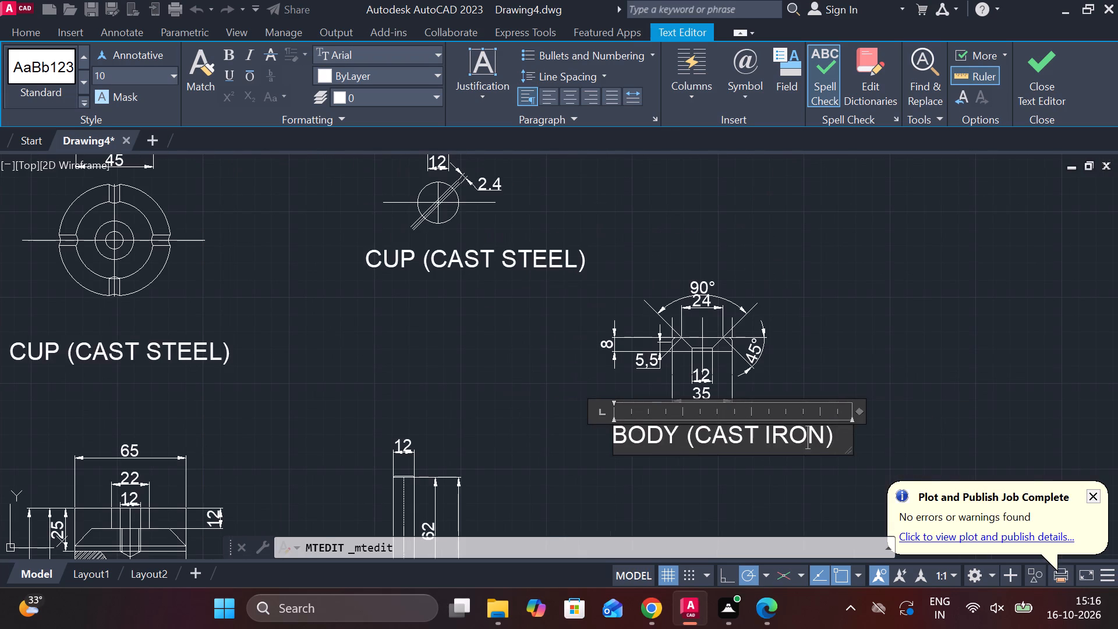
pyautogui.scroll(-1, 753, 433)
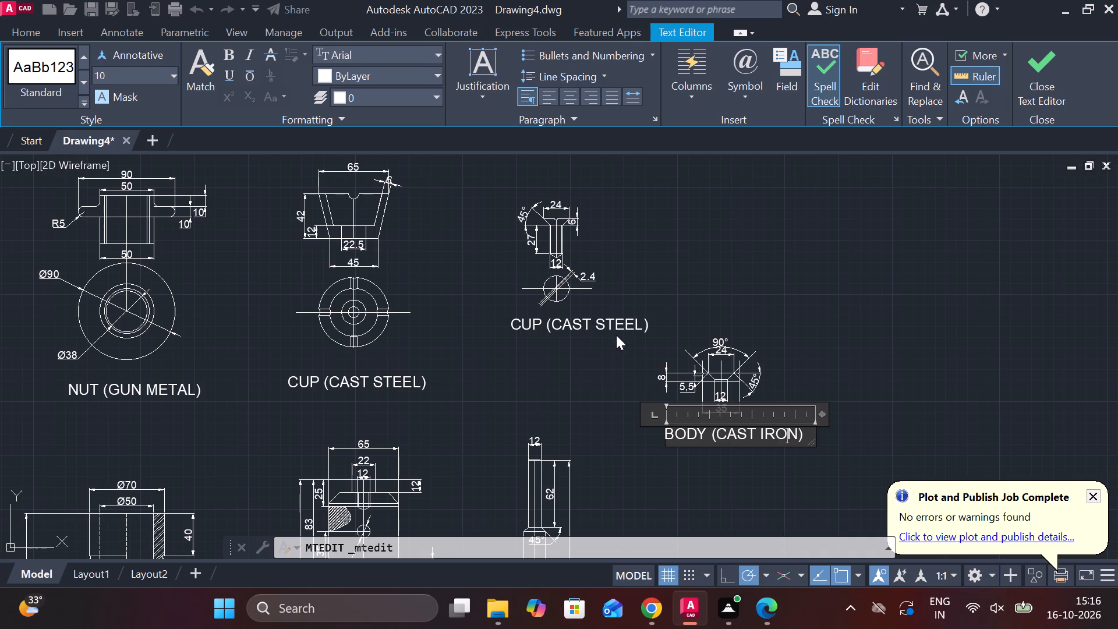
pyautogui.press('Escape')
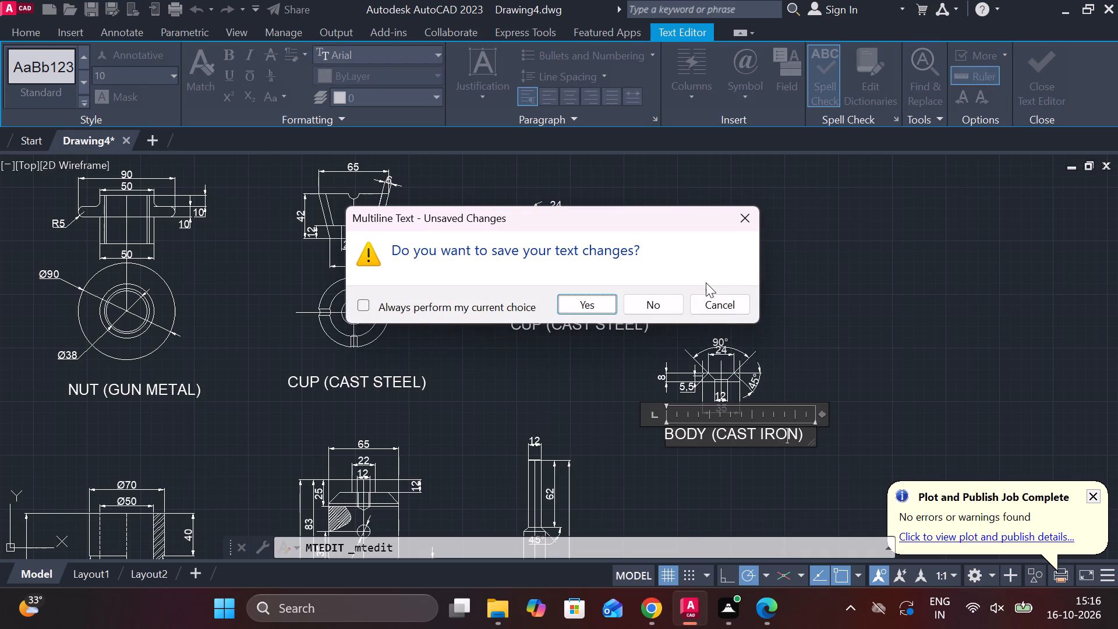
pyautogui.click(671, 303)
# Copy the CUP (CAST STEEL) label from the slotted screw and paste it beneath the 35-wide countersunk part.
pyautogui.click(585, 326)
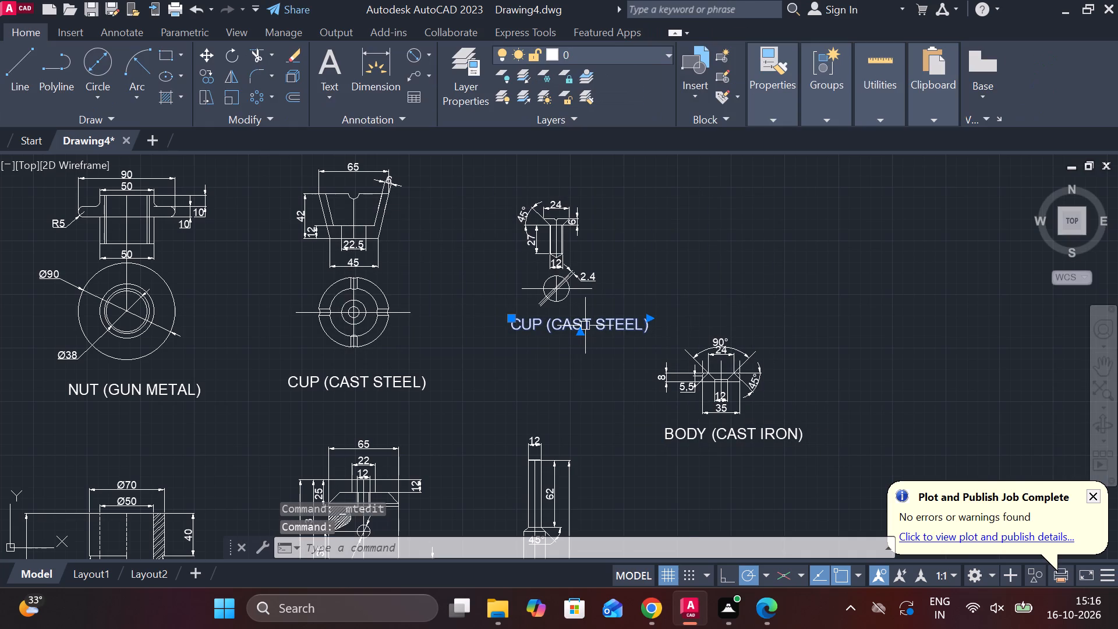
pyautogui.hotkey('ctrl', 'c')
pyautogui.moveTo(624, 362); pyautogui.dragTo(615, 360, button='middle')
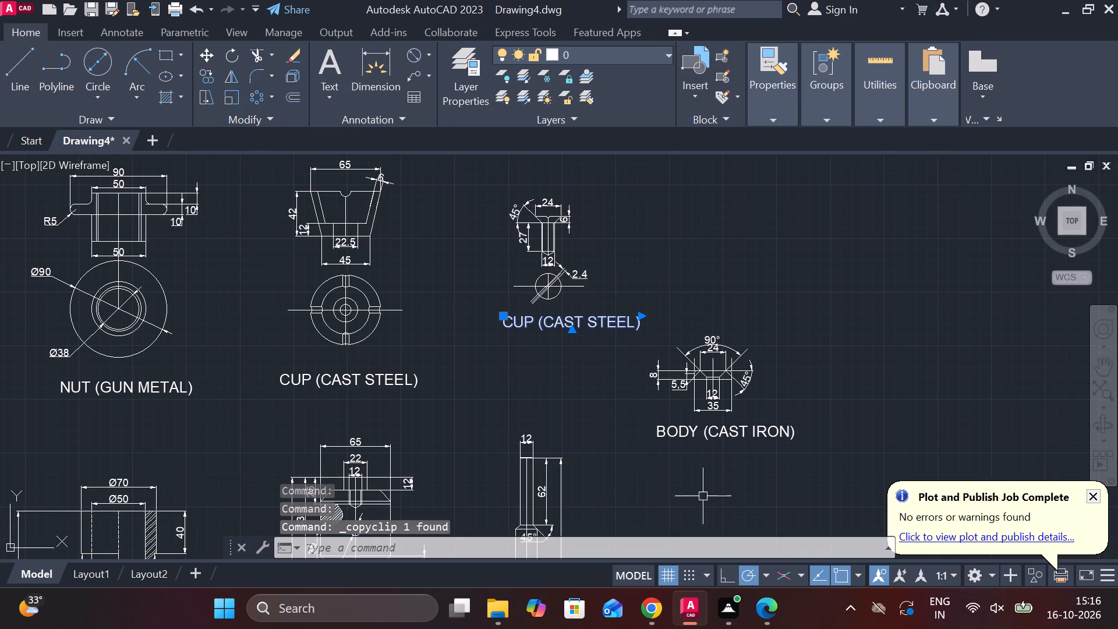
pyautogui.hotkey('ctrl', 'v')
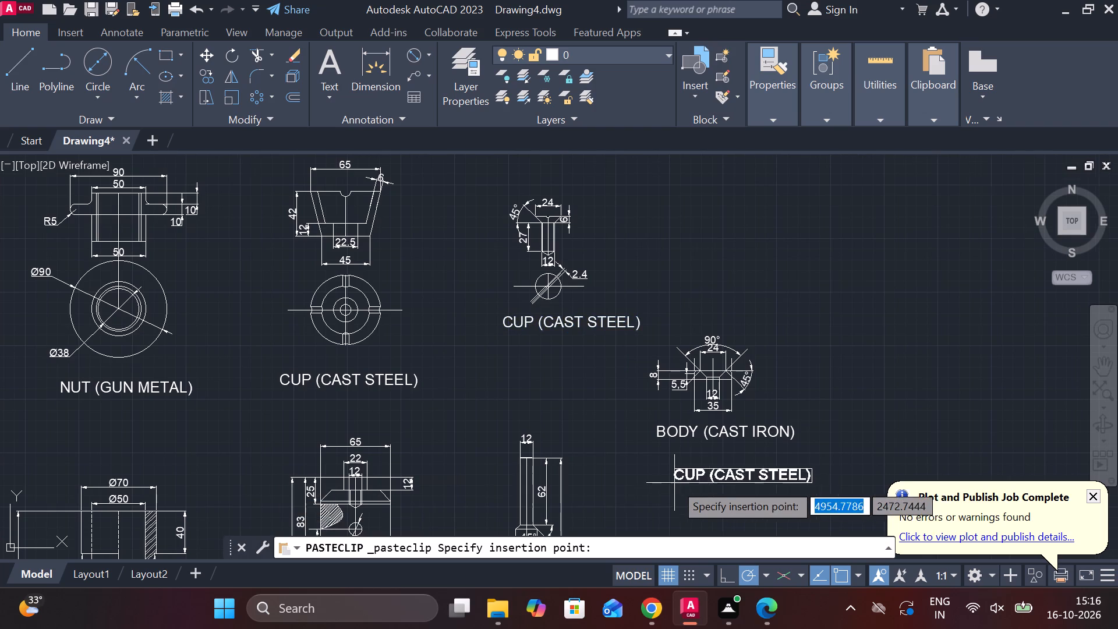
pyautogui.scroll(1, 674, 483)
pyautogui.click(656, 454)
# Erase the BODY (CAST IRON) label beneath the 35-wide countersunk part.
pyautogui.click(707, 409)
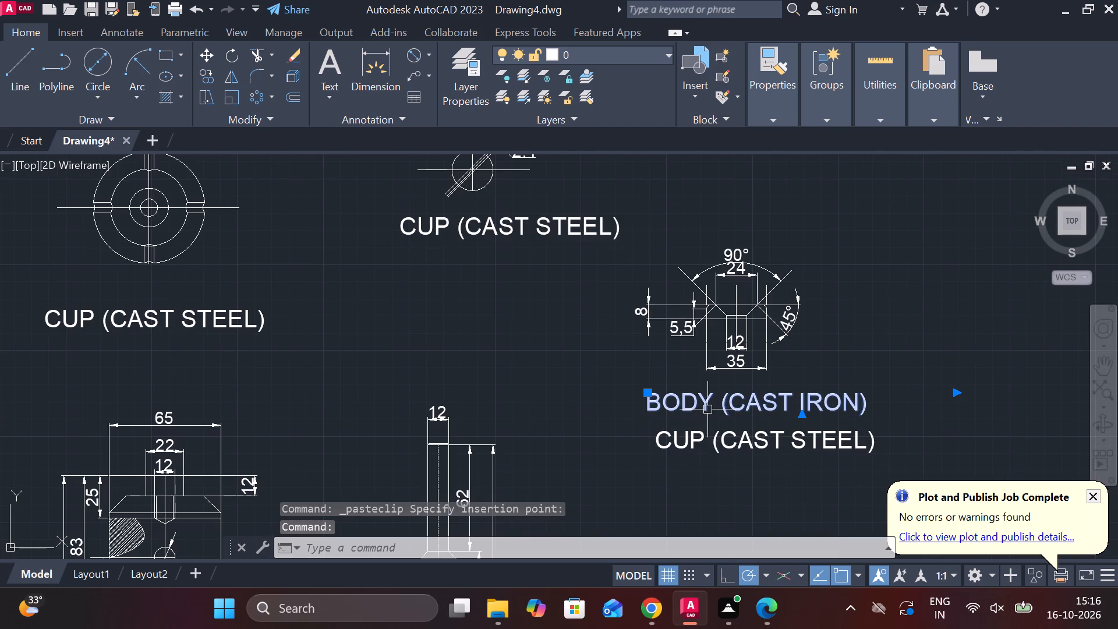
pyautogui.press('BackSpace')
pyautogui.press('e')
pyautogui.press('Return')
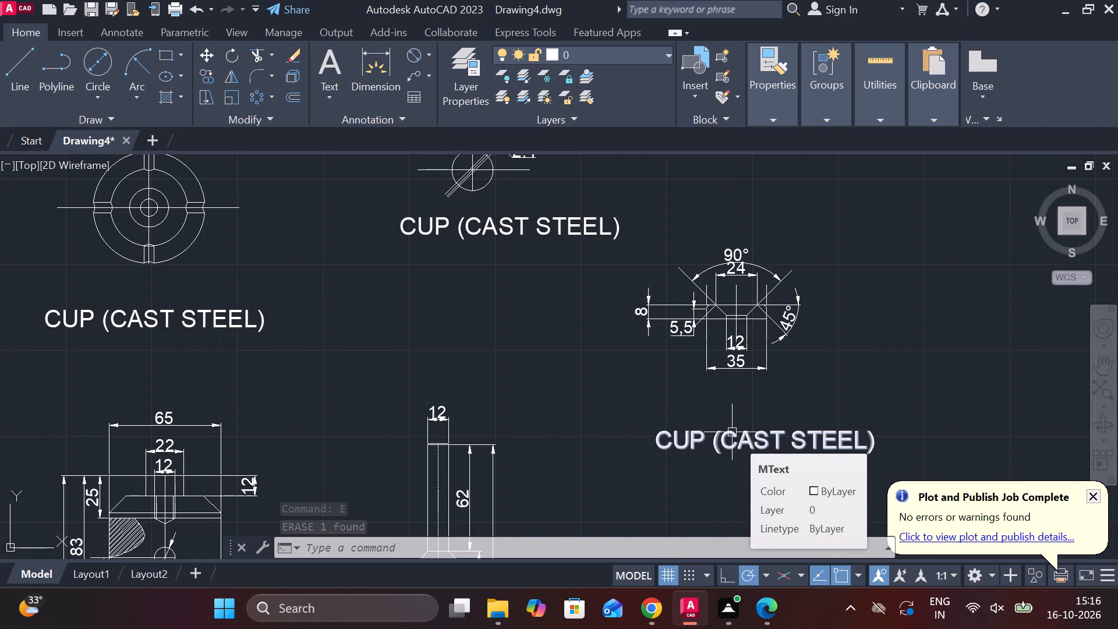
# Replace CUP with SCREW in the label beneath the slotted screw and widen its text frame to fit one line.
pyautogui.scroll(-1, 732, 432)
pyautogui.scroll(1, 677, 370)
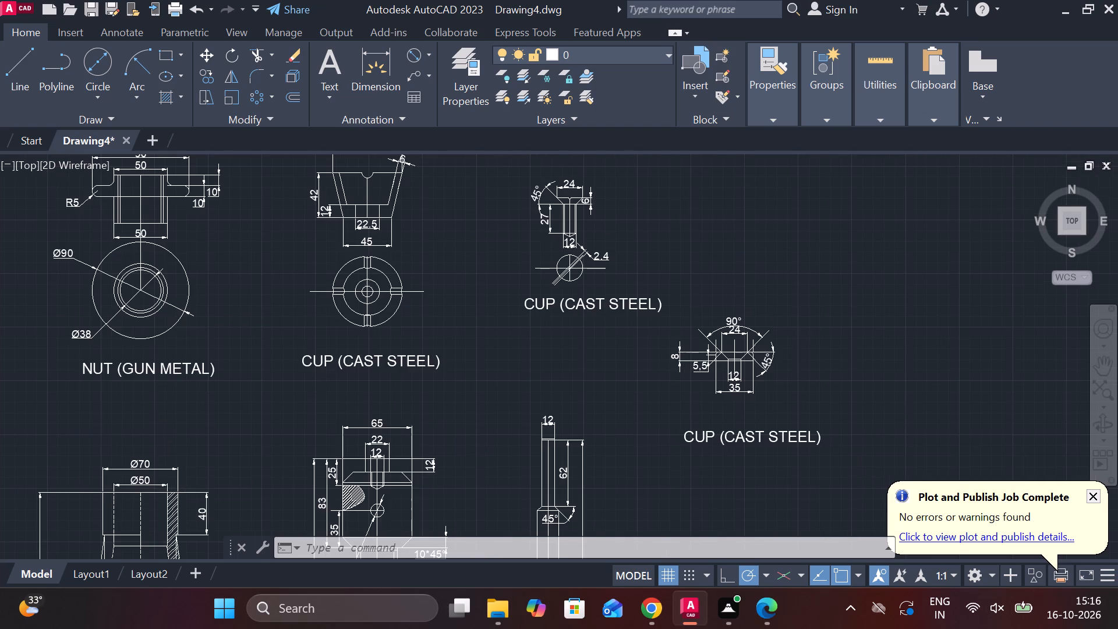
pyautogui.moveTo(584, 347); pyautogui.dragTo(646, 451, button='middle')
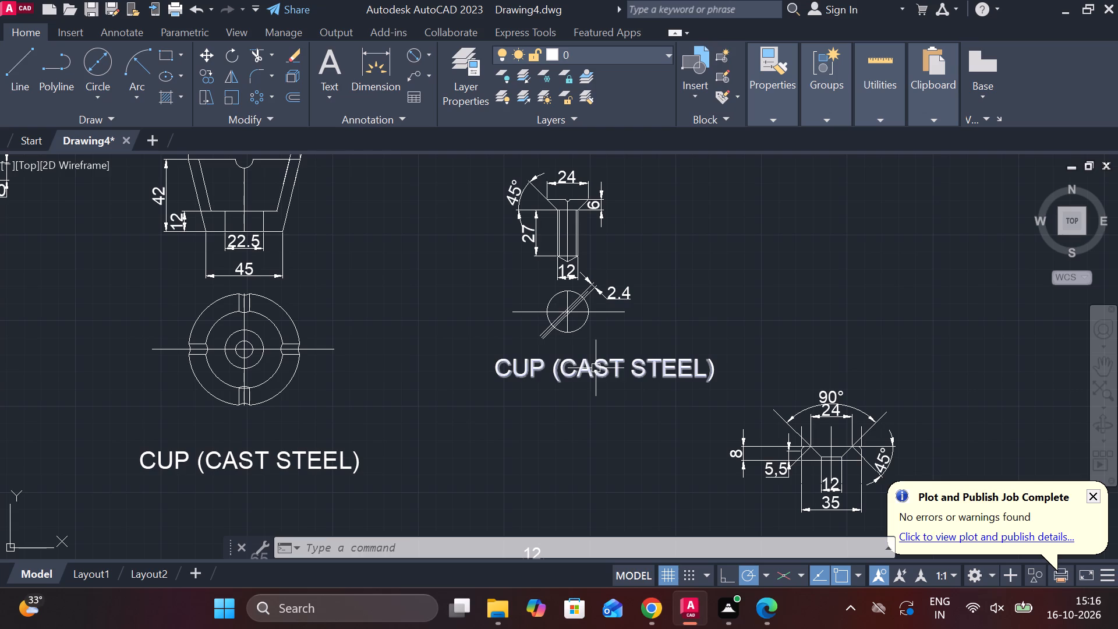
pyautogui.doubleClick(599, 376)
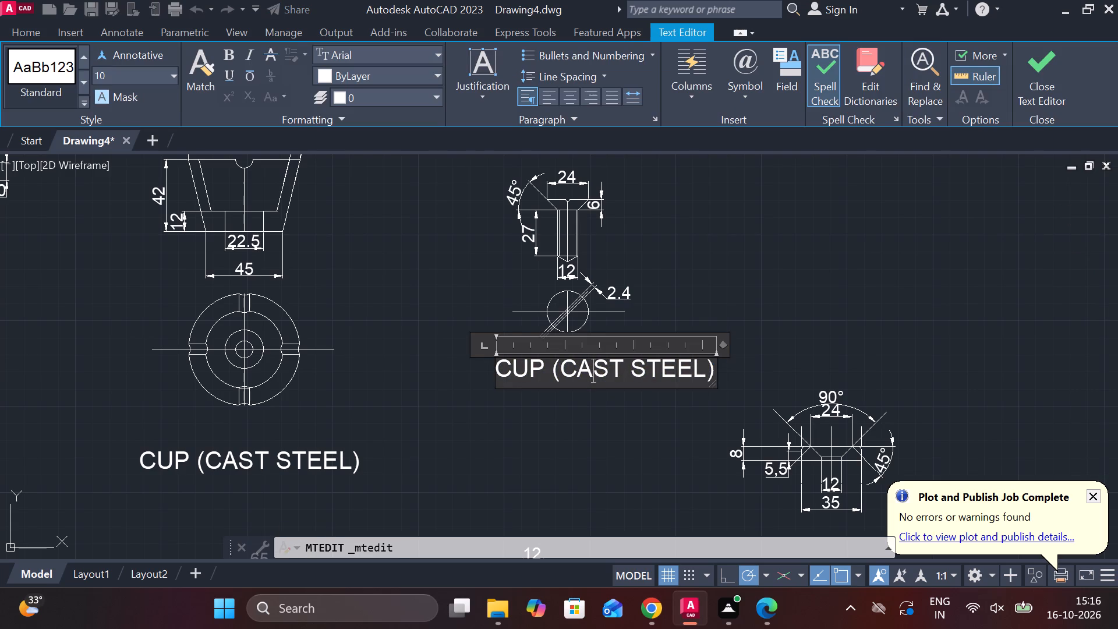
pyautogui.click(540, 365)
pyautogui.press('BackSpace')
pyautogui.press('BackSpace')
pyautogui.press('BackSpace')
pyautogui.write('SCREW')
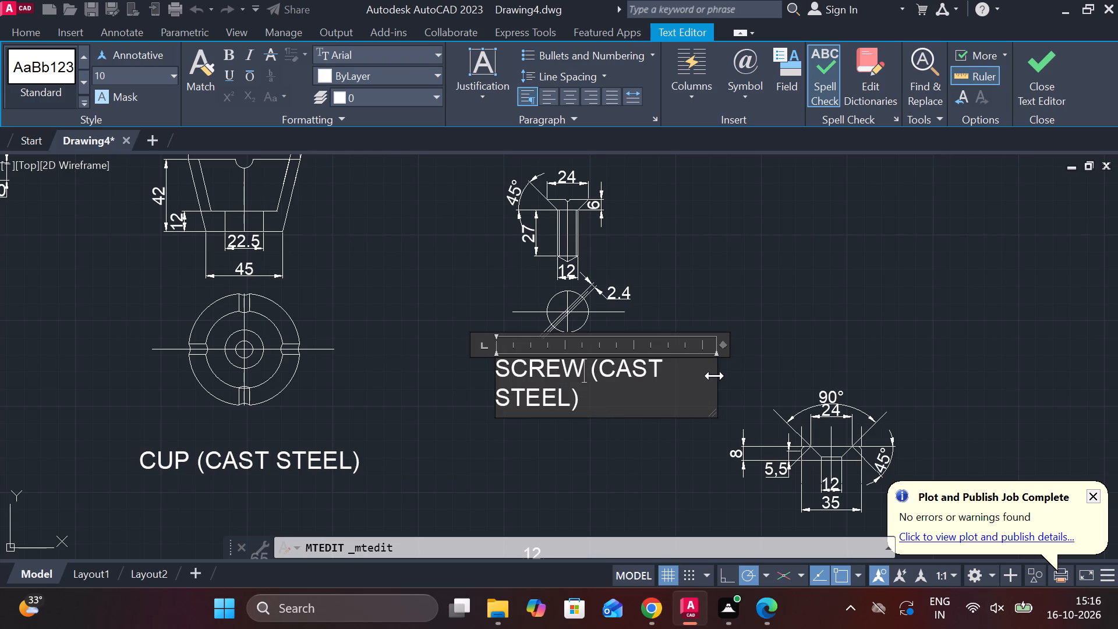
pyautogui.moveTo(714, 376); pyautogui.dragTo(769, 363)
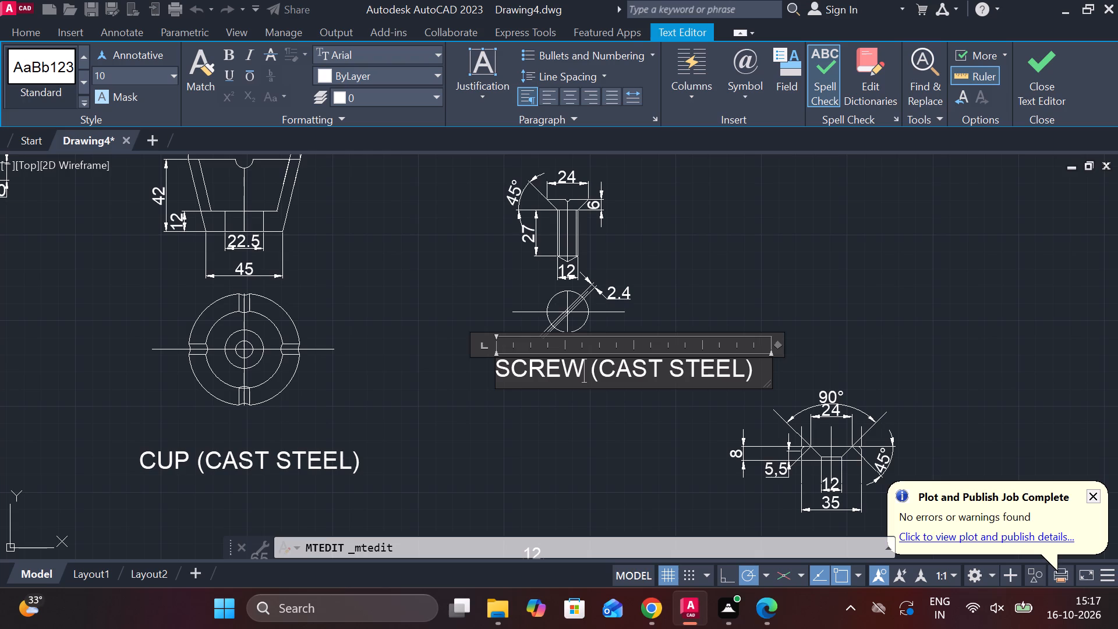
# Replace CAST with MILD in the label beneath the slotted screw so it reads SCREW (MILD STEEL).
pyautogui.click(669, 379)
pyautogui.press('BackSpace')
pyautogui.press('BackSpace')
pyautogui.press('BackSpace')
pyautogui.press('BackSpace')
pyautogui.press('BackSpace')
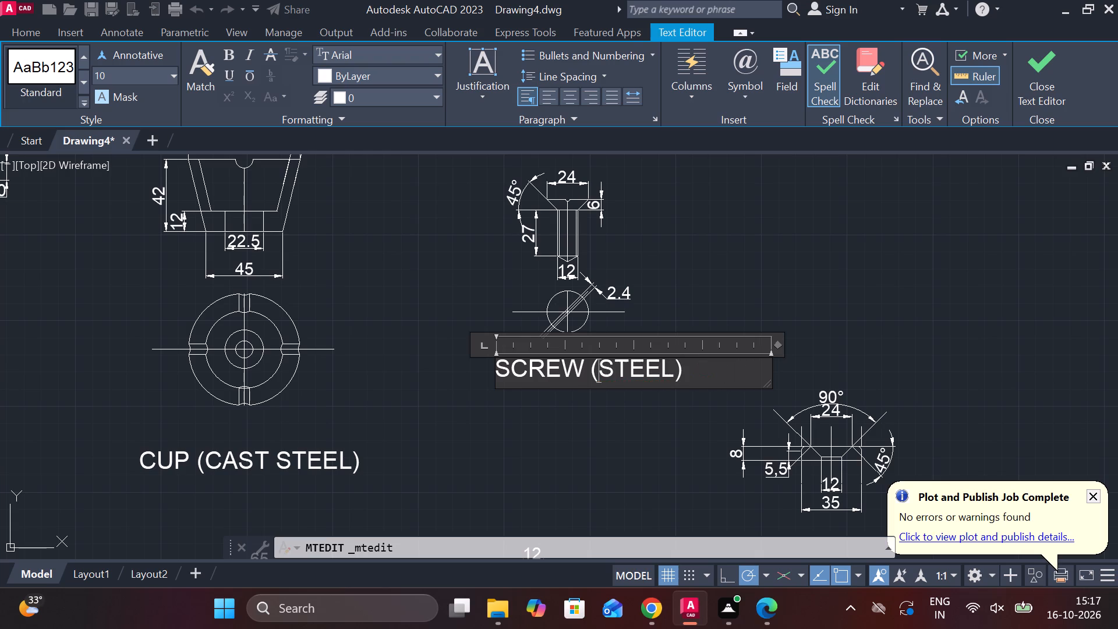
pyautogui.write('MILD')
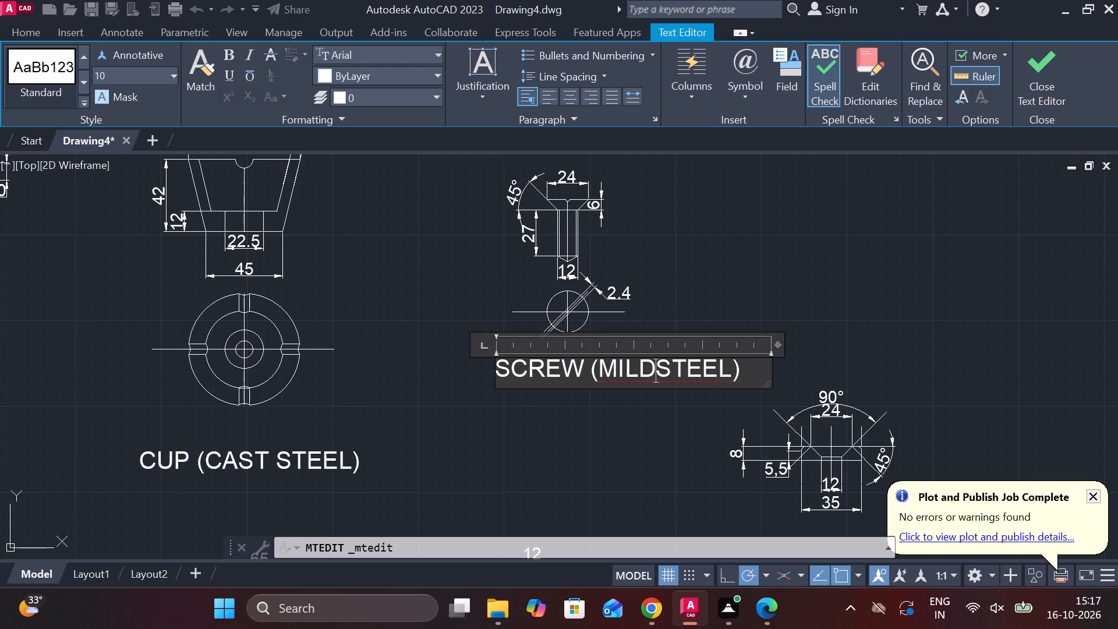
pyautogui.press('space')
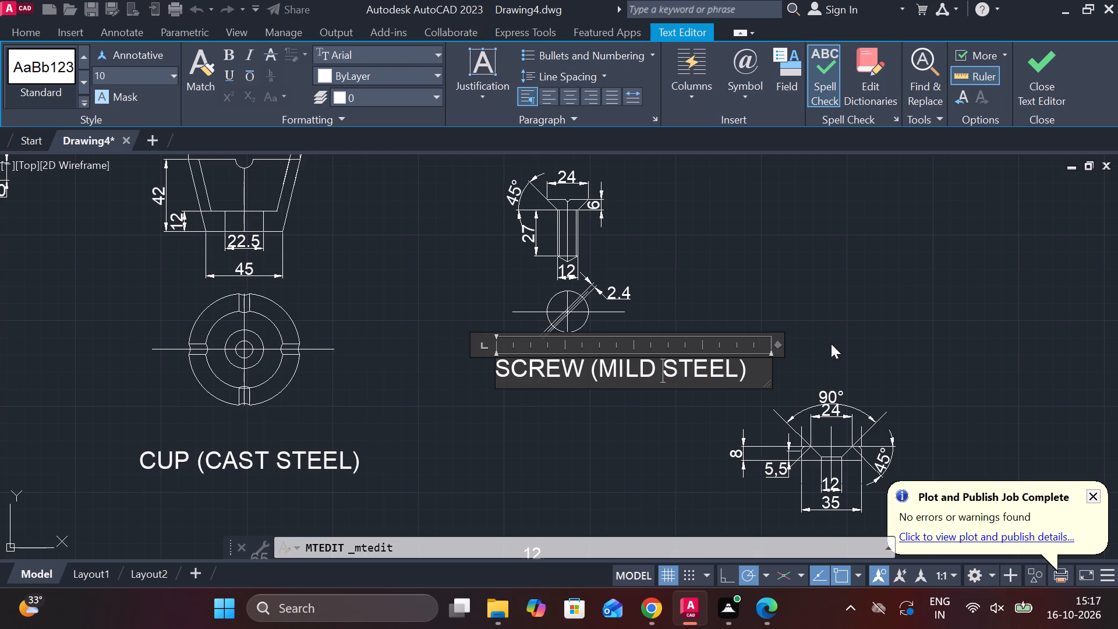
pyautogui.click(1023, 80)
# Move the SCREW (MILD STEEL) label about 18 units left to centre it beneath the slotted screw.
pyautogui.scroll(-1, 831, 313)
pyautogui.scroll(2, 784, 332)
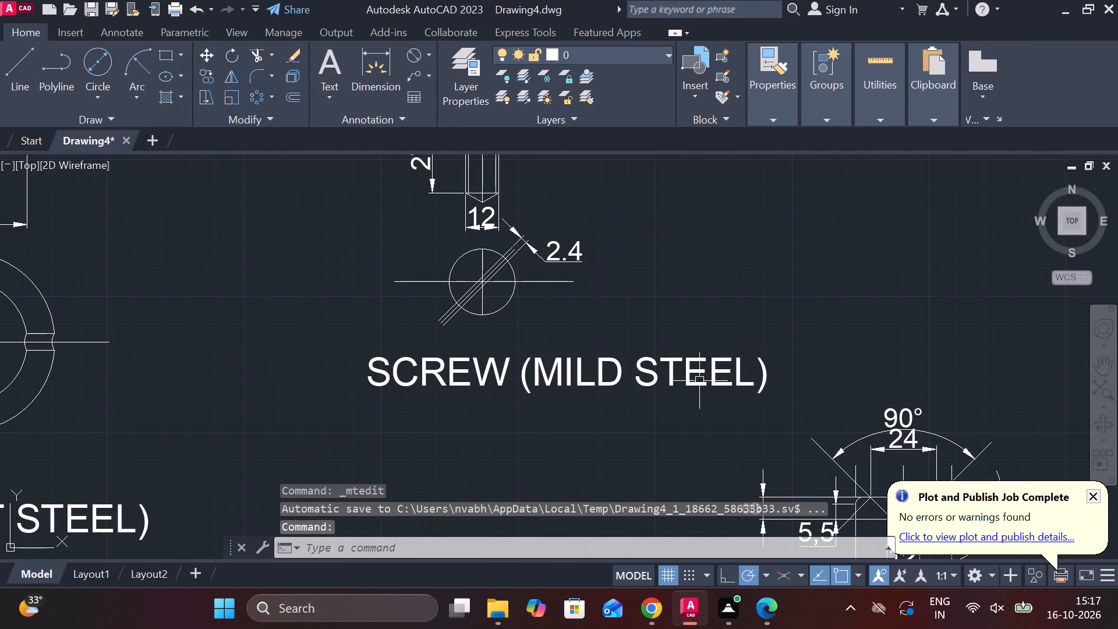
pyautogui.click(699, 381)
pyautogui.click(366, 359)
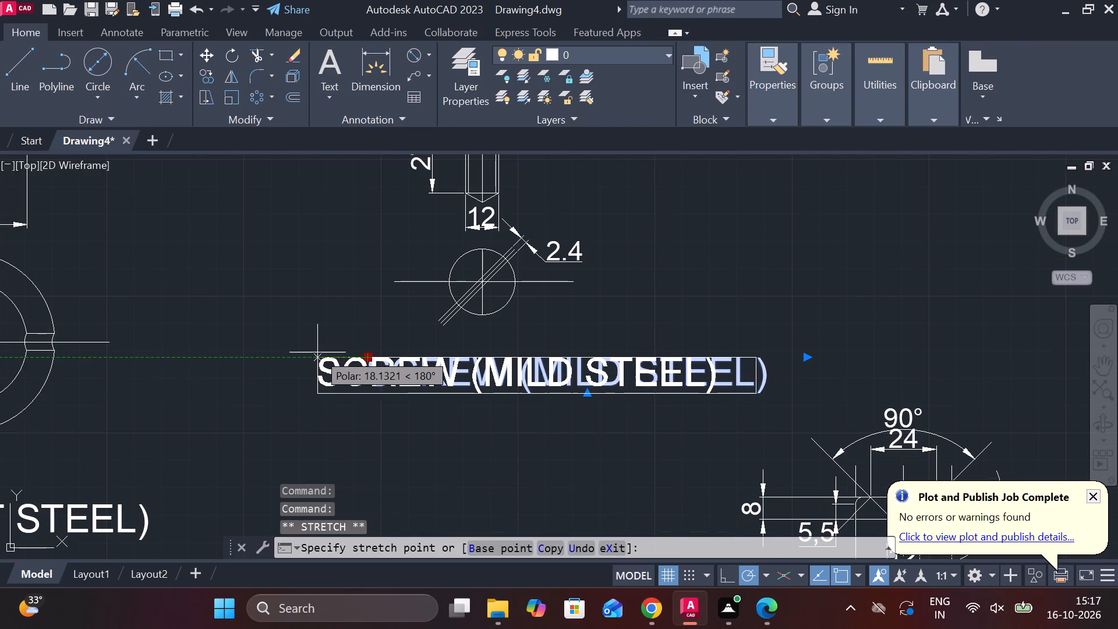
pyautogui.click(317, 352)
# Replace CUP with SPECIAL WASHER in the label beneath the 35-wide countersunk part.
pyautogui.scroll(-1, 372, 346)
pyautogui.moveTo(426, 377); pyautogui.dragTo(239, 298, button='middle')
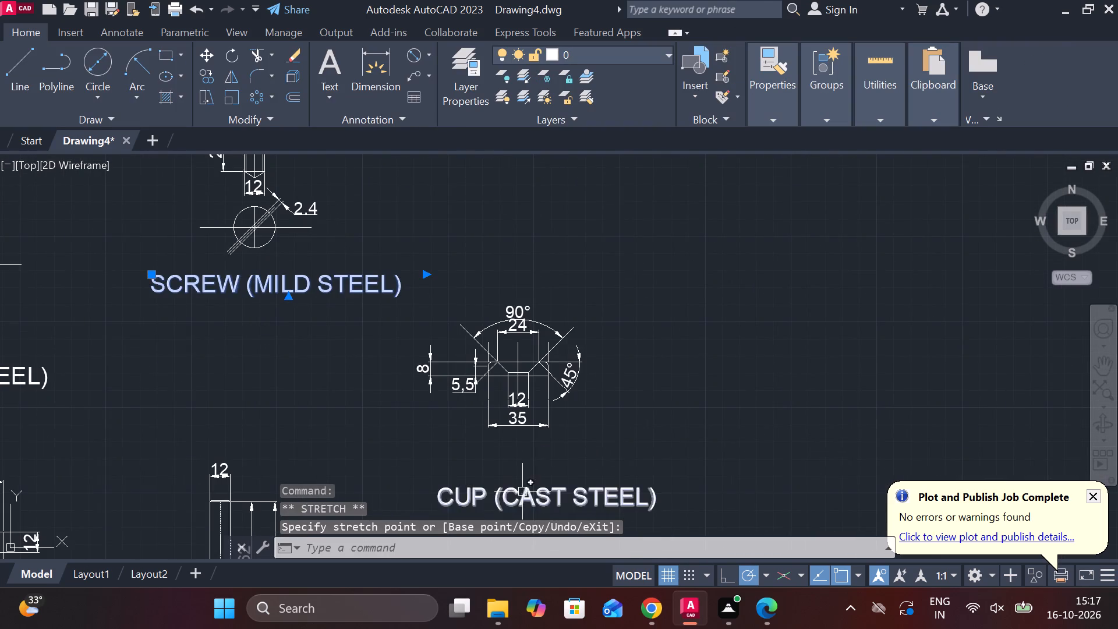
pyautogui.moveTo(516, 492); pyautogui.dragTo(476, 355, button='middle')
pyautogui.doubleClick(482, 359)
pyautogui.click(491, 373)
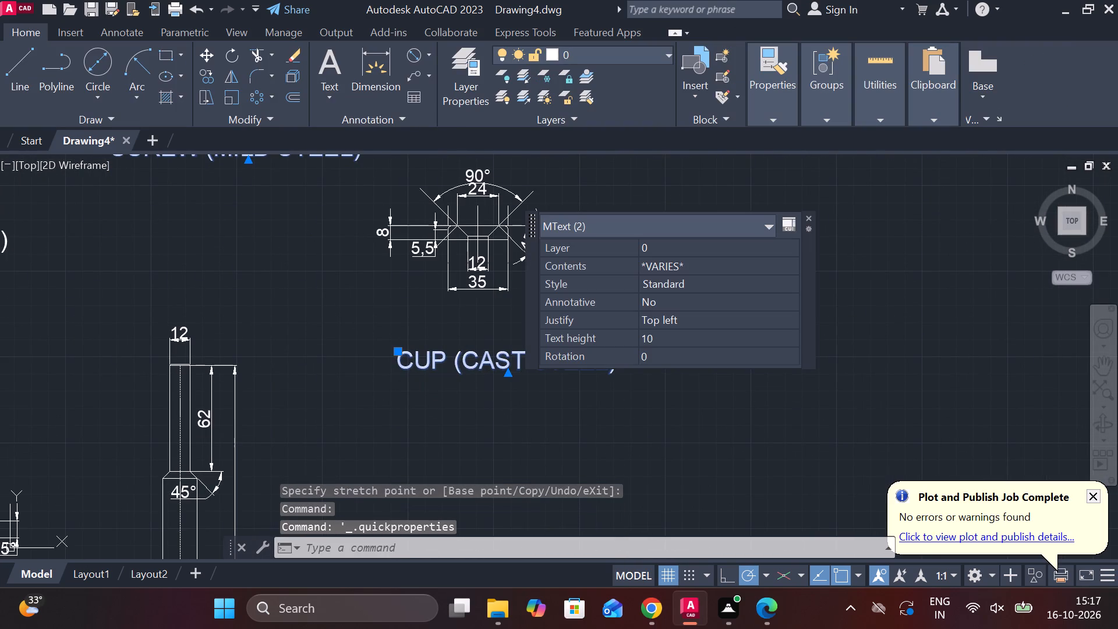
pyautogui.press('Escape')
pyautogui.doubleClick(491, 369)
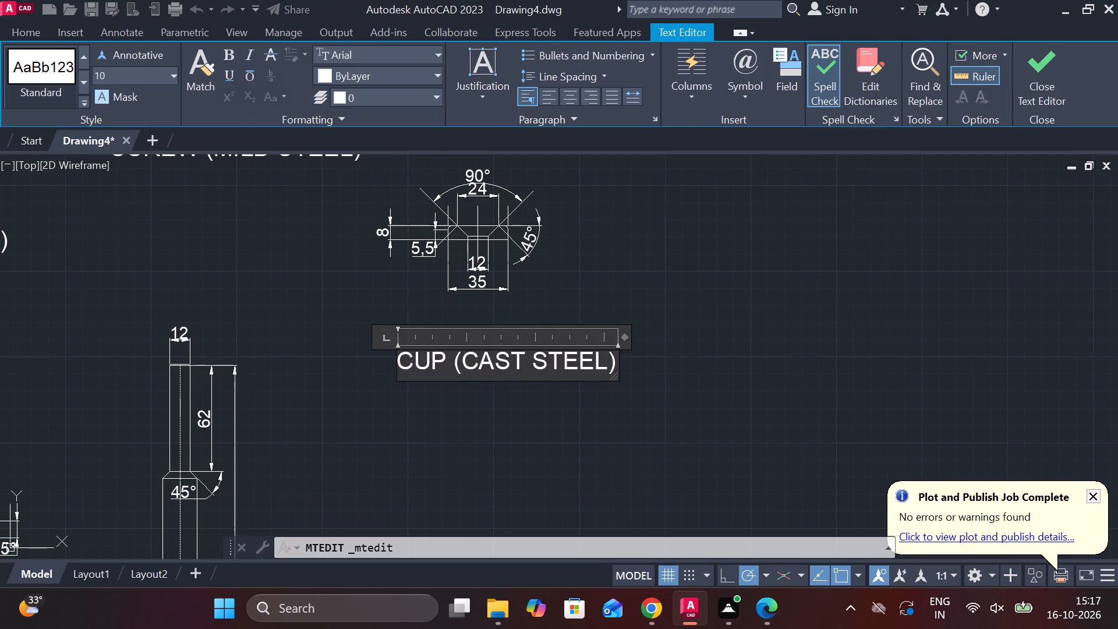
pyautogui.click(446, 362)
pyautogui.press('BackSpace')
pyautogui.press('BackSpace')
pyautogui.press('BackSpace')
pyautogui.write('SPECIAL WASHER')
pyautogui.press('space')
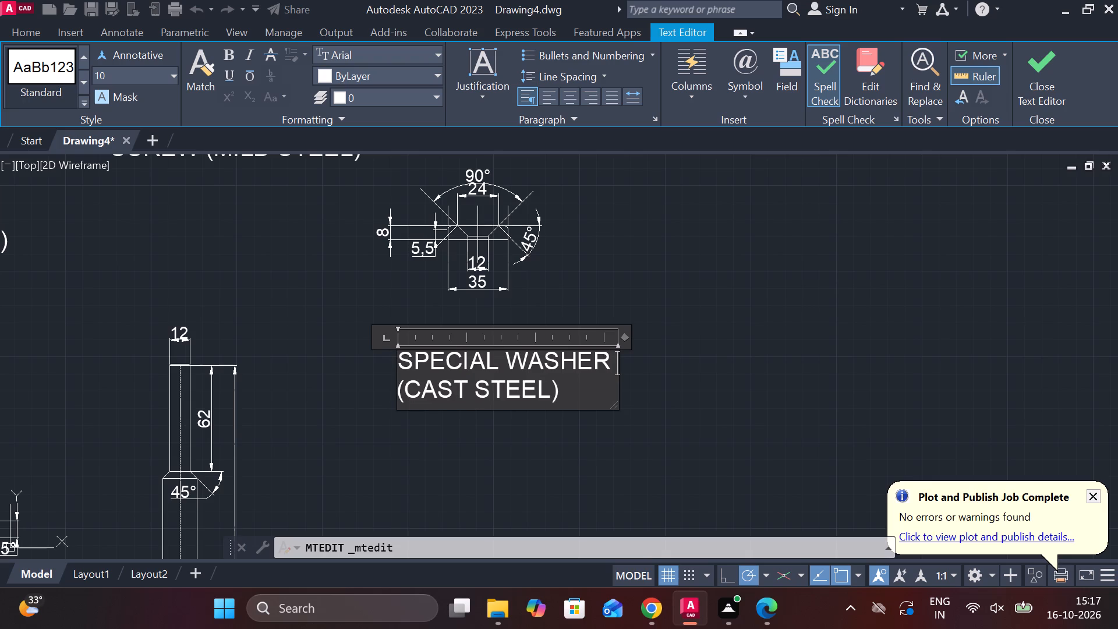
# Replace CAST with MILD in the SPECIAL WASHER label so the material reads (MILD STEEL).
pyautogui.click(465, 391)
pyautogui.press('BackSpace')
pyautogui.press('BackSpace')
pyautogui.press('BackSpace')
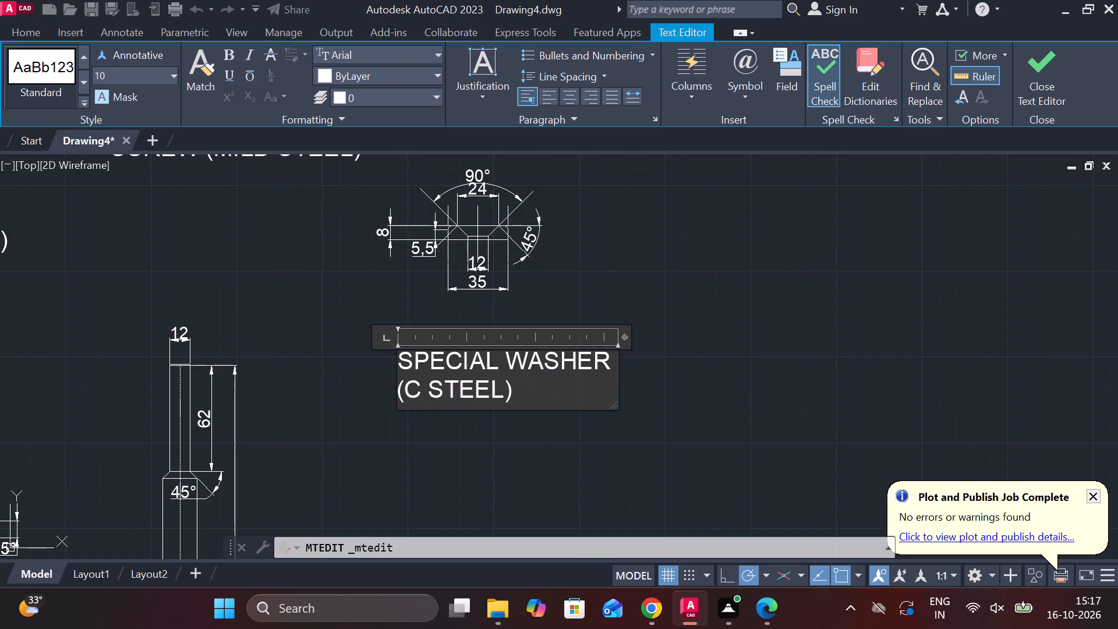
pyautogui.press('BackSpace')
pyautogui.write('MILD')
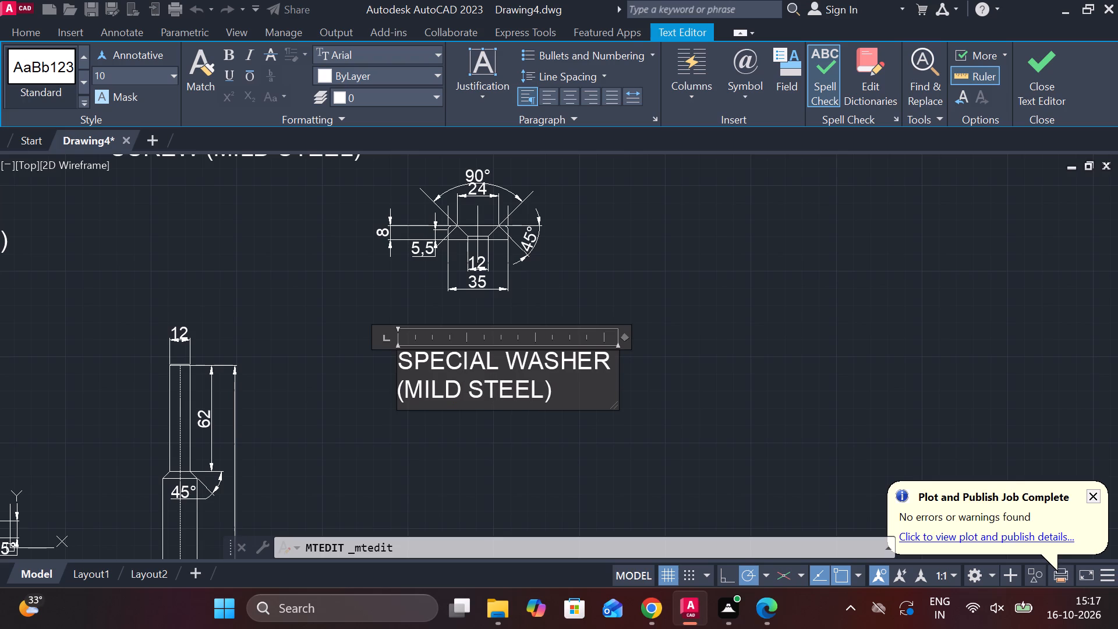
# Centre the SPECIAL WASHER label's text and adjust its frame width so (MILD STEEL) sits on the second line.
pyautogui.moveTo(617, 388); pyautogui.dragTo(698, 376)
pyautogui.click(575, 96)
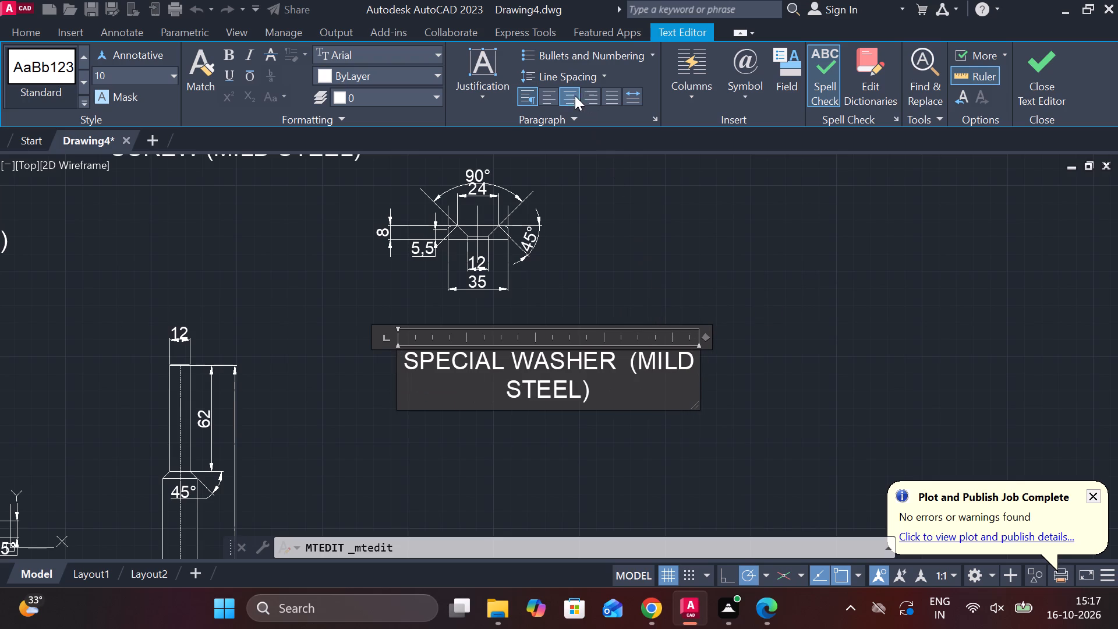
pyautogui.moveTo(698, 386); pyautogui.dragTo(699, 384)
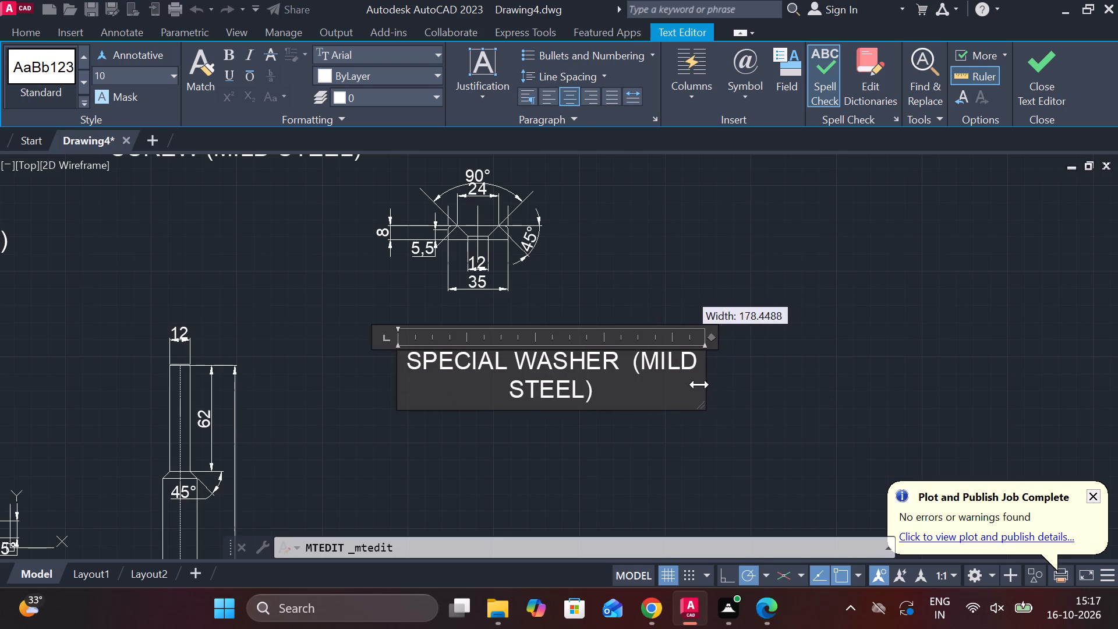
pyautogui.moveTo(699, 384); pyautogui.dragTo(636, 387)
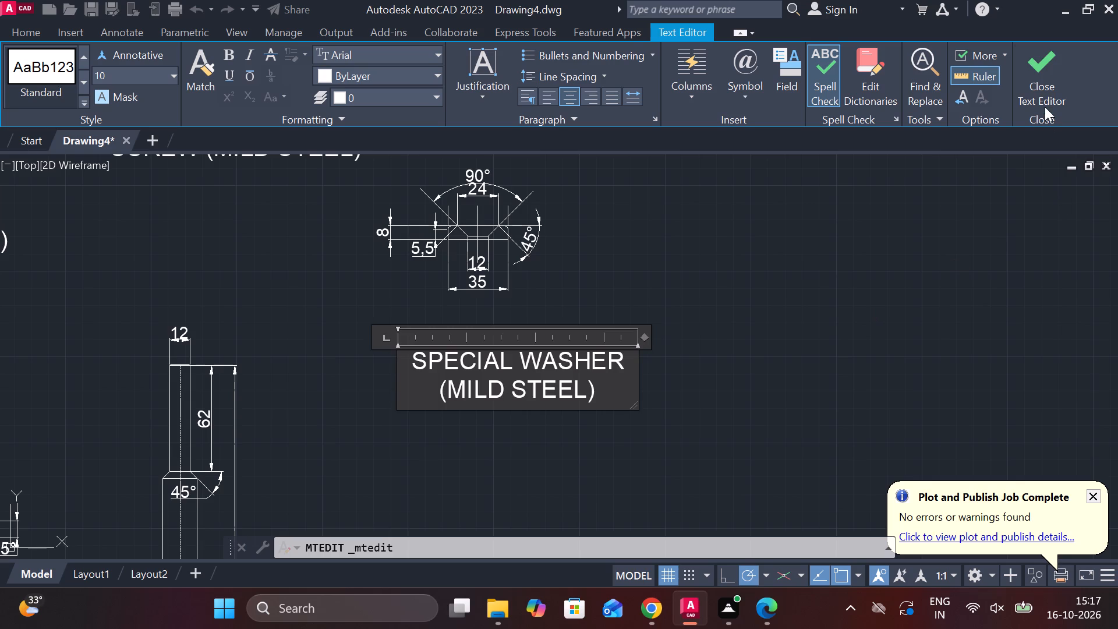
pyautogui.click(1045, 107)
# Move the SPECIAL WASHER (MILD STEEL) label up and left, closer to and centred beneath the countersunk part.
pyautogui.click(522, 383)
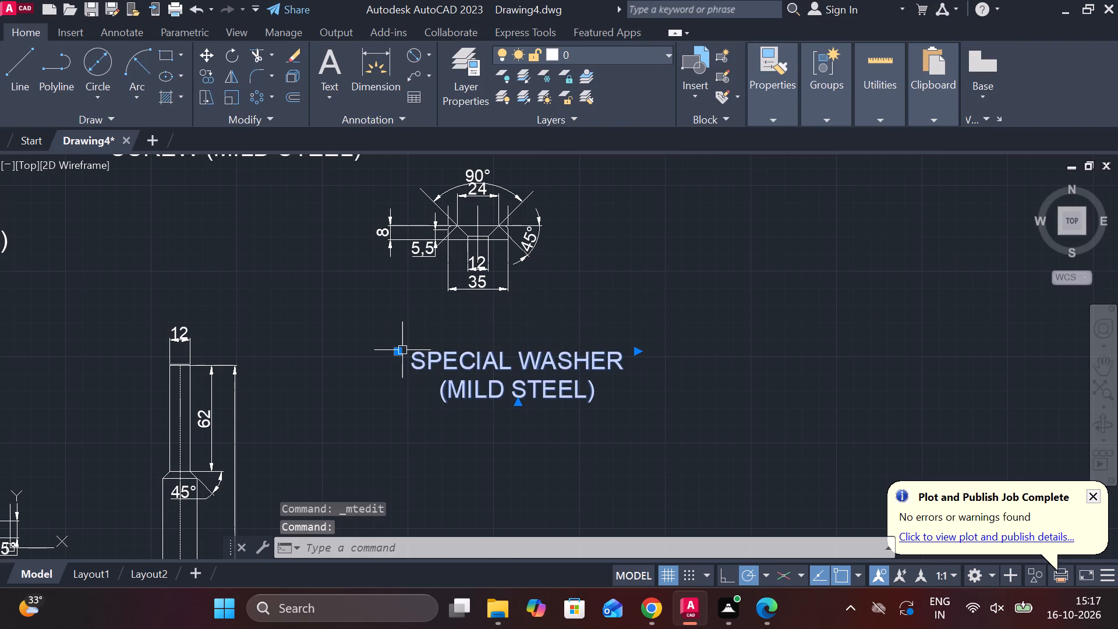
pyautogui.click(402, 350)
pyautogui.click(400, 356)
pyautogui.click(398, 348)
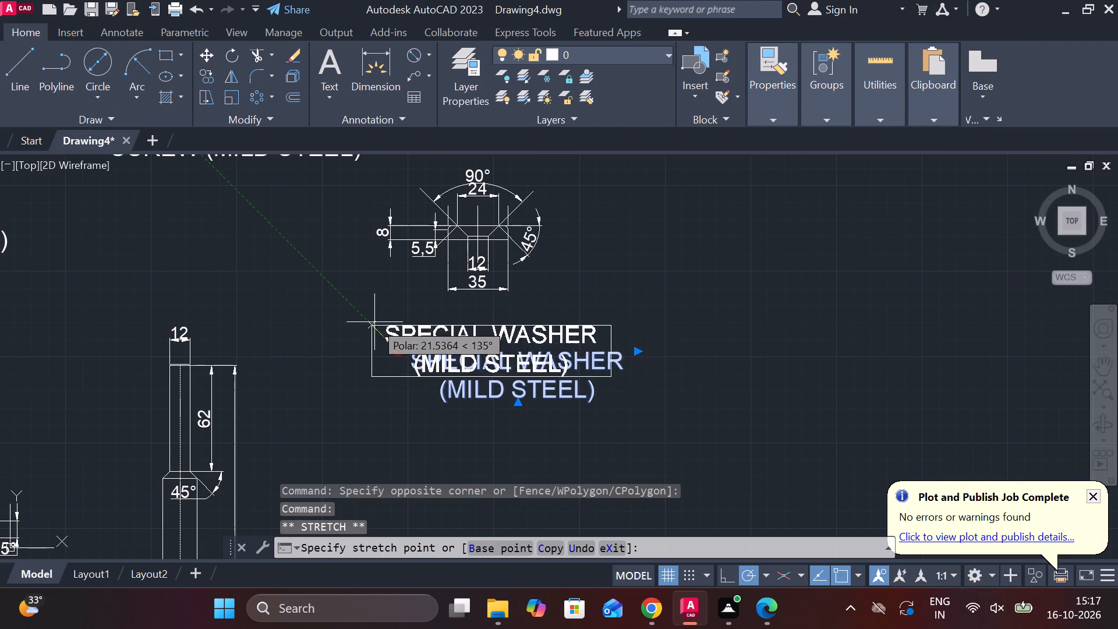
pyautogui.click(380, 316)
# Paste a copy of the CUP (CAST STEEL) label beneath the 20-wide, partly hatched bar beside the title block.
pyautogui.scroll(-3, 502, 376)
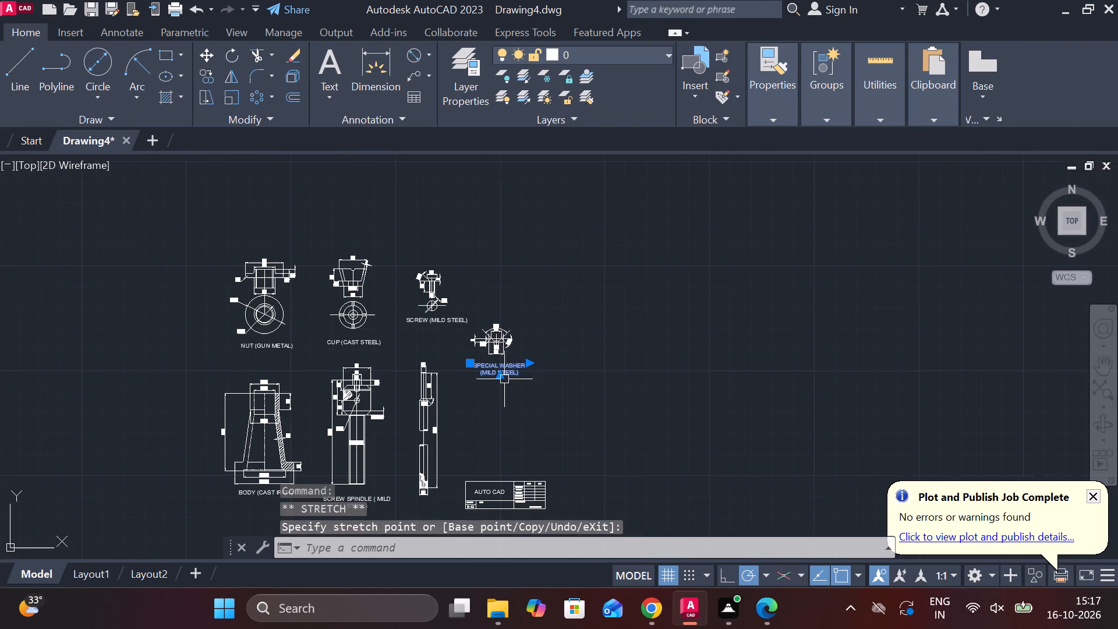
pyautogui.moveTo(507, 413); pyautogui.dragTo(714, 313, button='middle')
pyautogui.scroll(2, 628, 404)
pyautogui.moveTo(626, 422); pyautogui.dragTo(579, 422, button='middle')
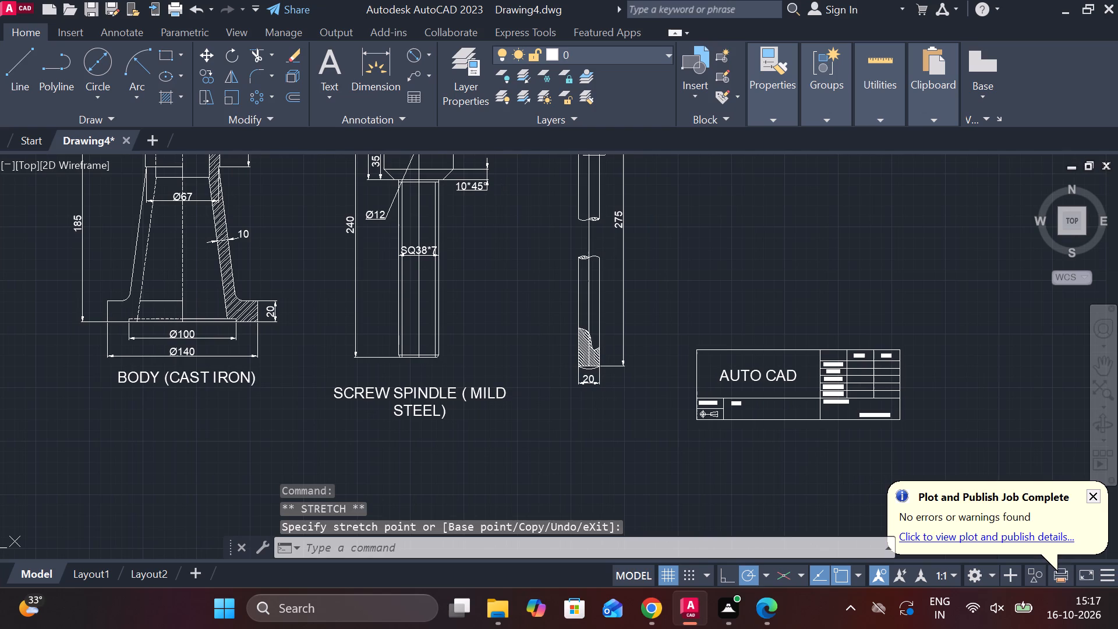
pyautogui.scroll(3, 579, 422)
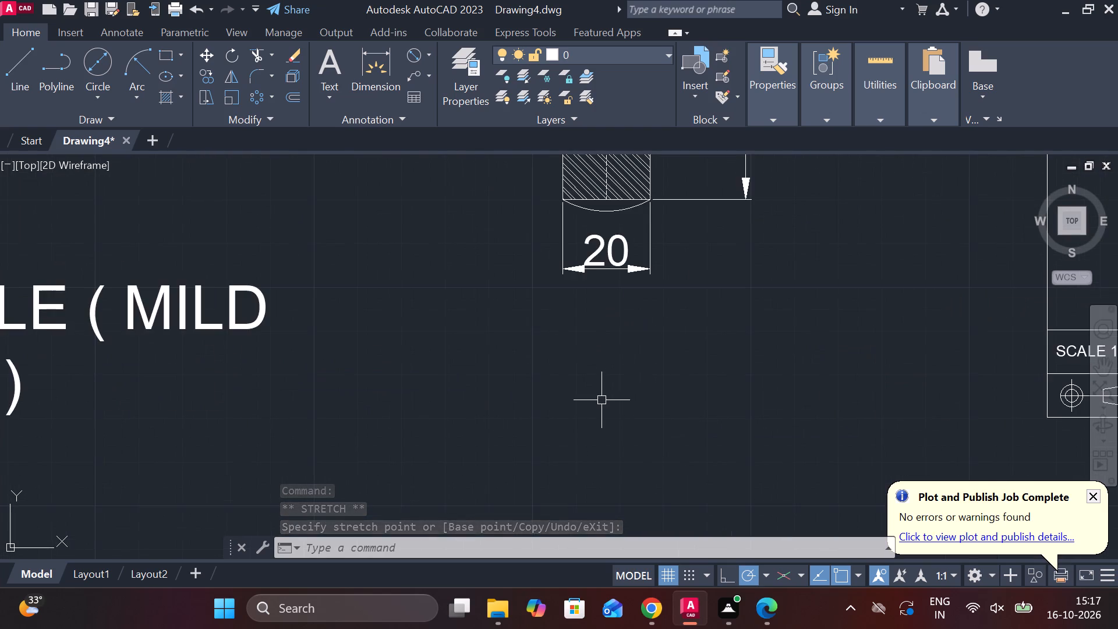
pyautogui.moveTo(602, 399); pyautogui.dragTo(503, 458, button='middle')
pyautogui.hotkey('ctrl', 'v')
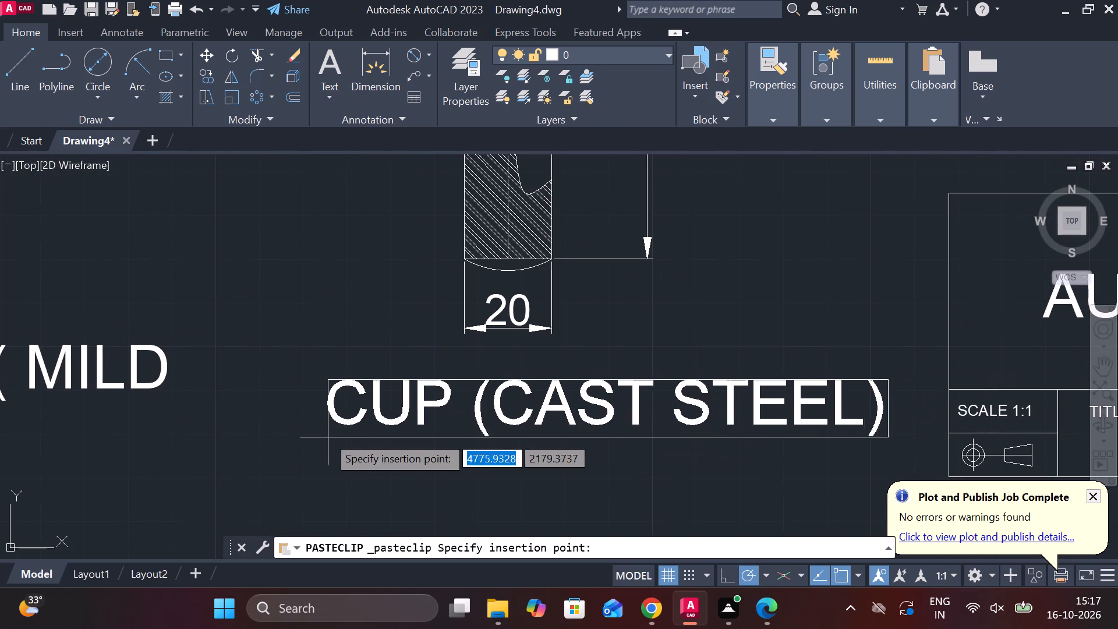
pyautogui.click(312, 436)
# Replace CUP with TOMMY BAR in the label beneath the 20-wide bar.
pyautogui.doubleClick(512, 402)
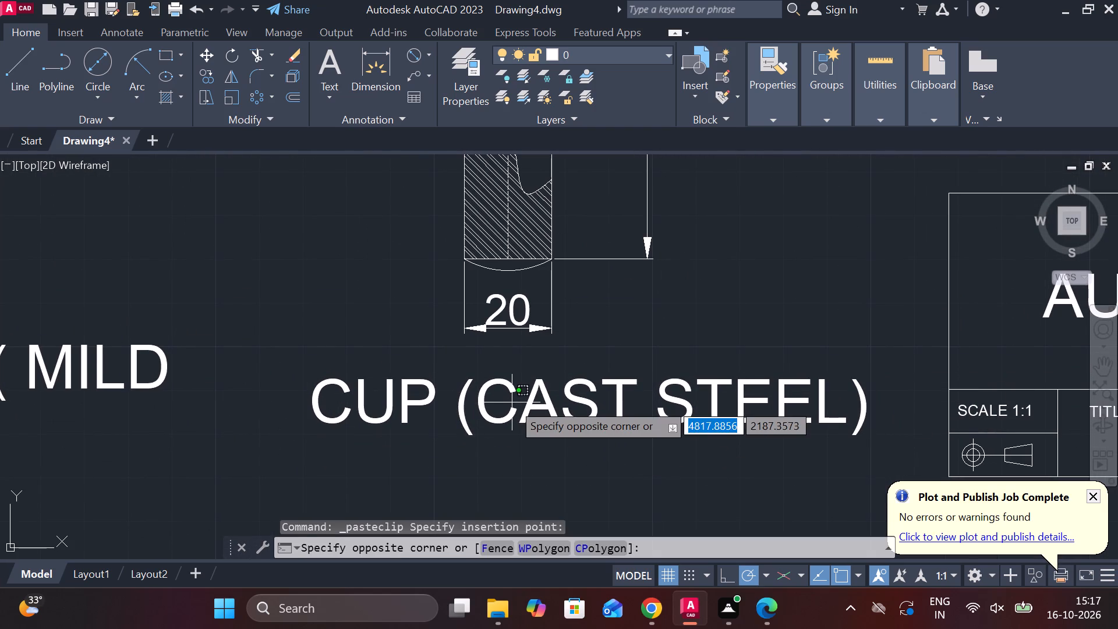
pyautogui.click(451, 405)
pyautogui.doubleClick(465, 402)
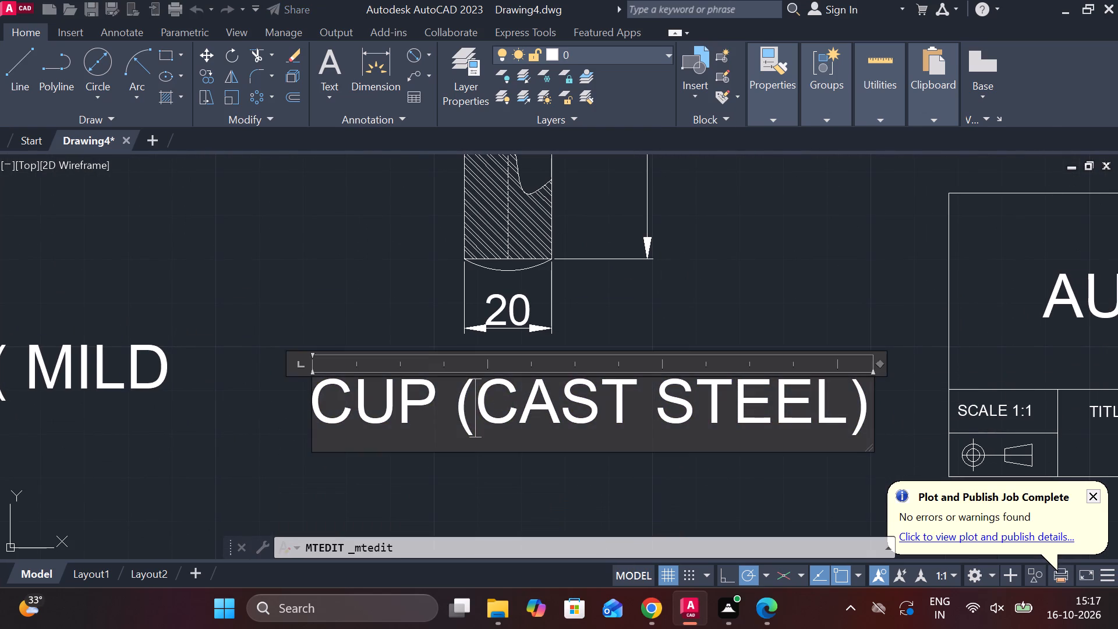
pyautogui.click(455, 395)
pyautogui.press('BackSpace')
pyautogui.press('BackSpace')
pyautogui.press('BackSpace')
pyautogui.press('BackSpace')
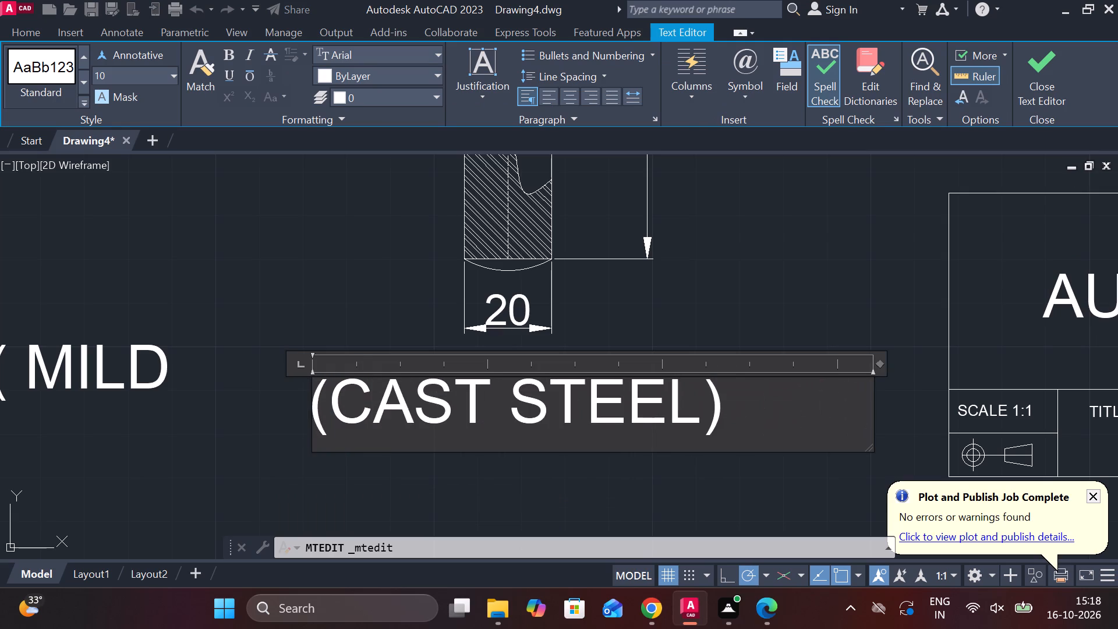
pyautogui.write('TOMMY')
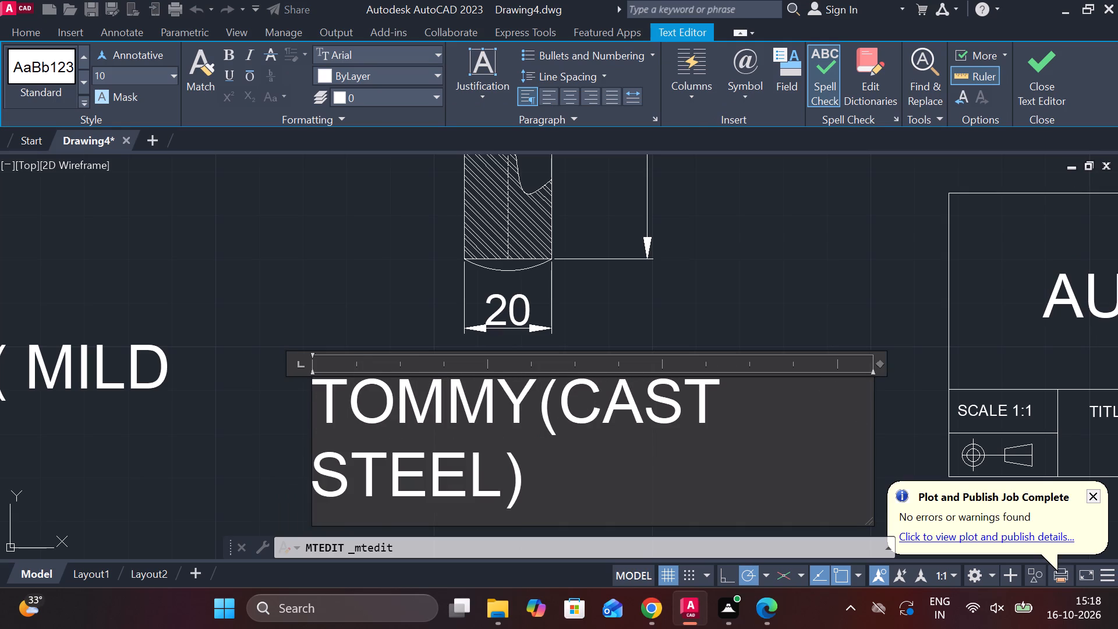
pyautogui.press('space')
pyautogui.write('BAR')
pyautogui.press('space')
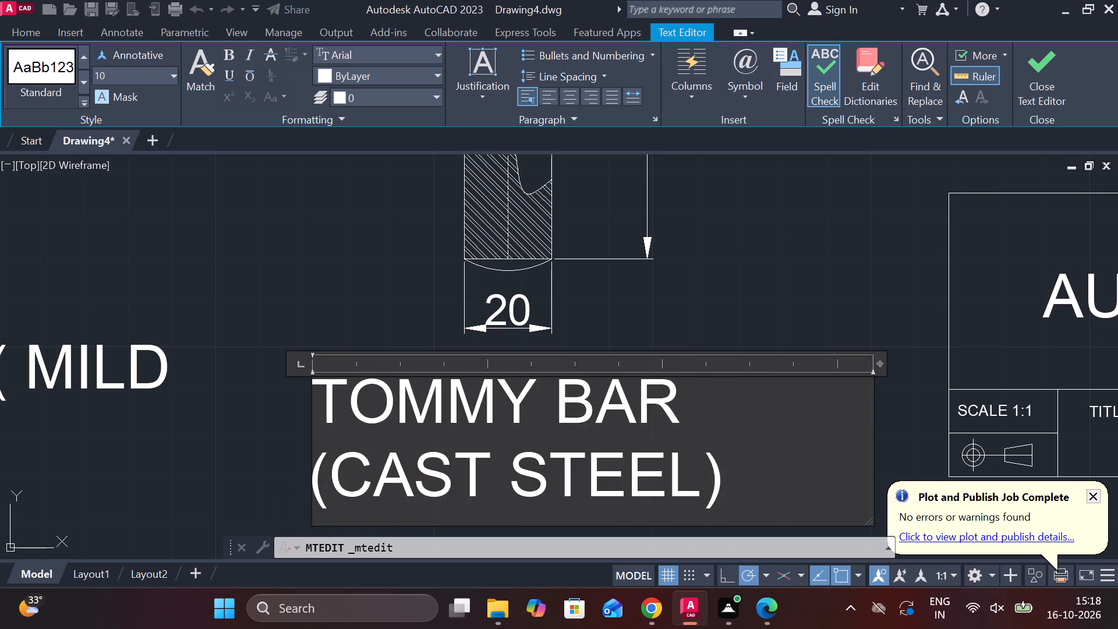
# Replace CAST STEEL with MILD STEEL inside the brackets of the TOMMY BAR label.
pyautogui.click(700, 489)
pyautogui.press('BackSpace')
pyautogui.press('BackSpace')
pyautogui.press('BackSpace')
pyautogui.press('BackSpace')
pyautogui.press('BackSpace')
pyautogui.press('BackSpace')
pyautogui.press('BackSpace')
pyautogui.press('BackSpace')
pyautogui.press('BackSpace')
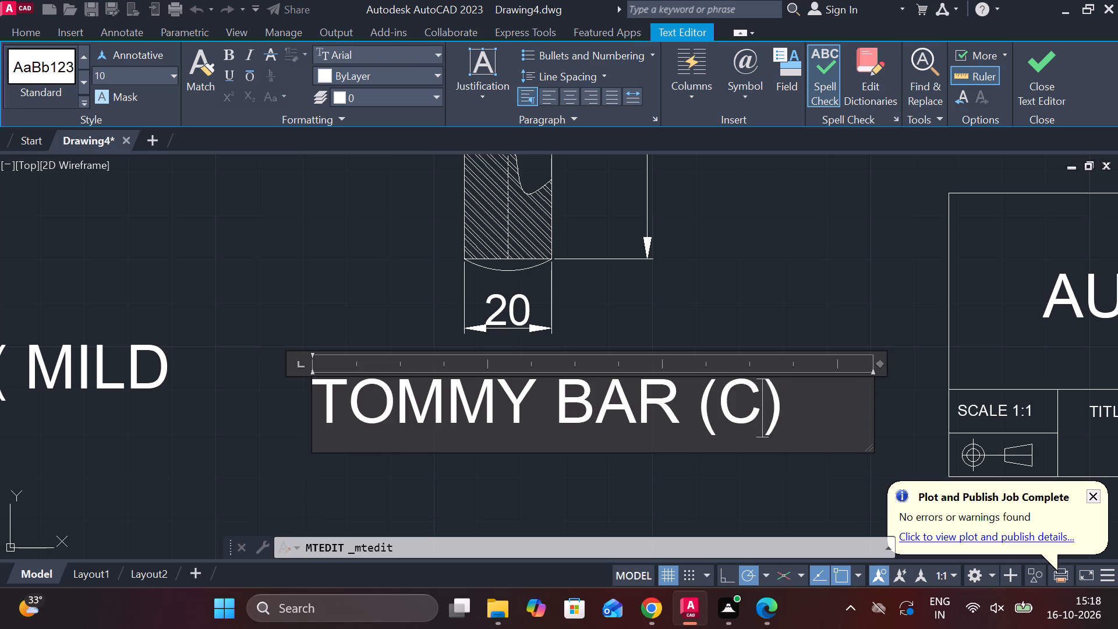
pyautogui.press('BackSpace')
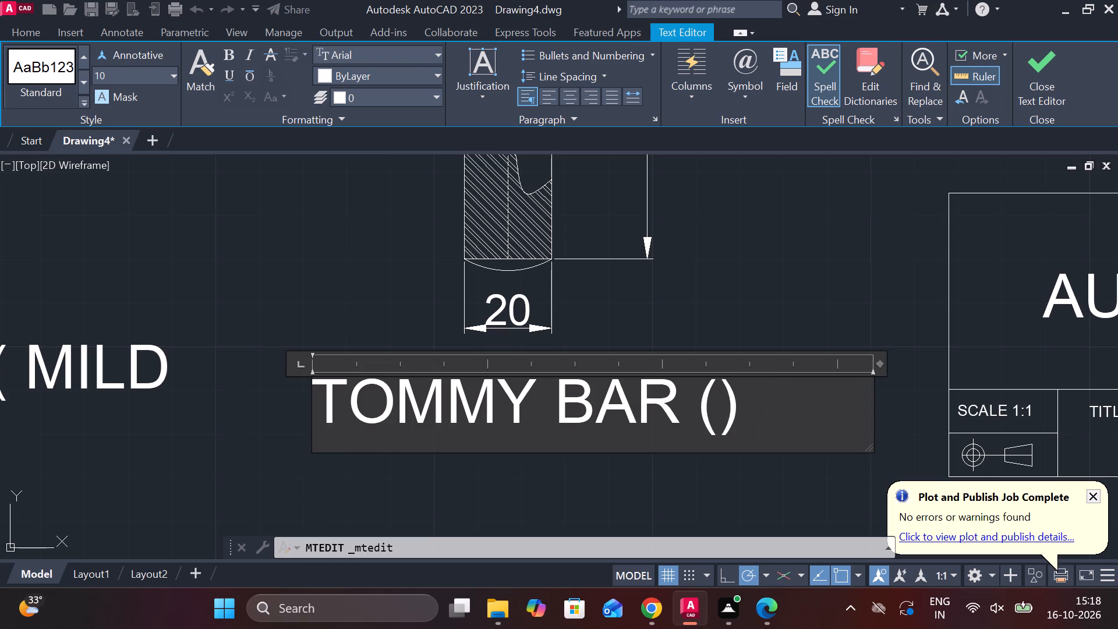
pyautogui.write('MILD STEEL')
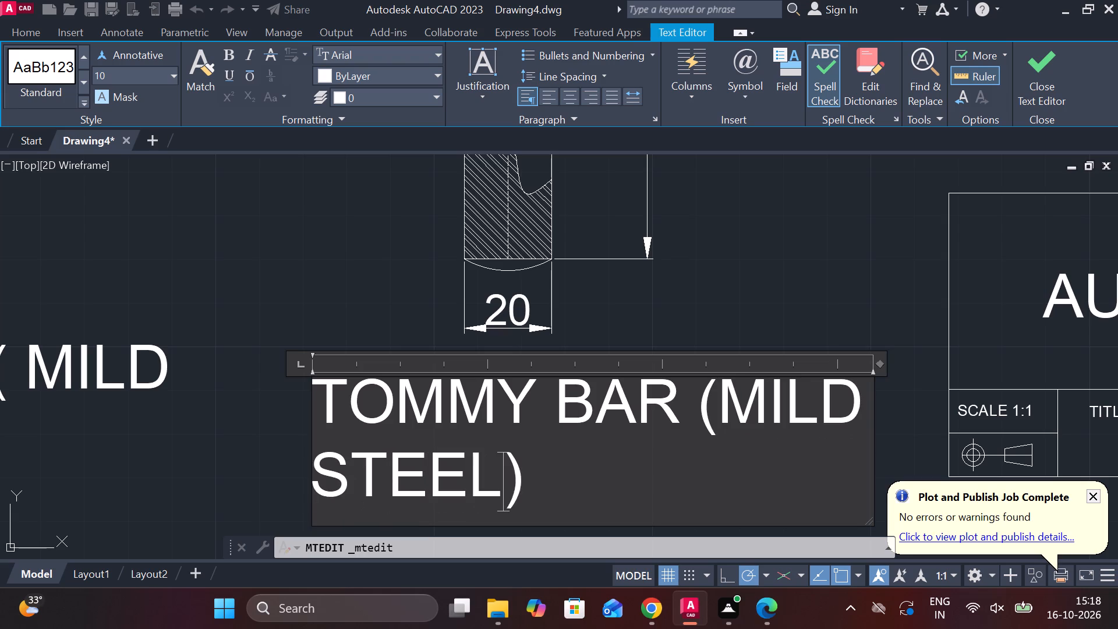
# Centre the TOMMY BAR label's text and break the line so (MILD STEEL) sits beneath the name.
pyautogui.click(565, 99)
pyautogui.click(707, 429)
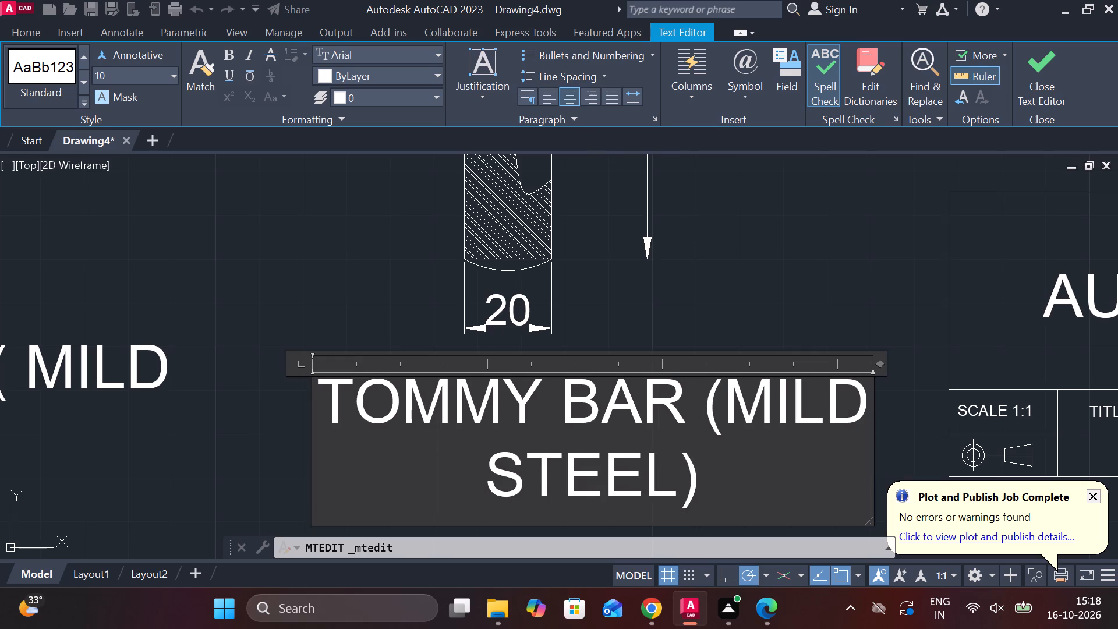
pyautogui.press('Return')
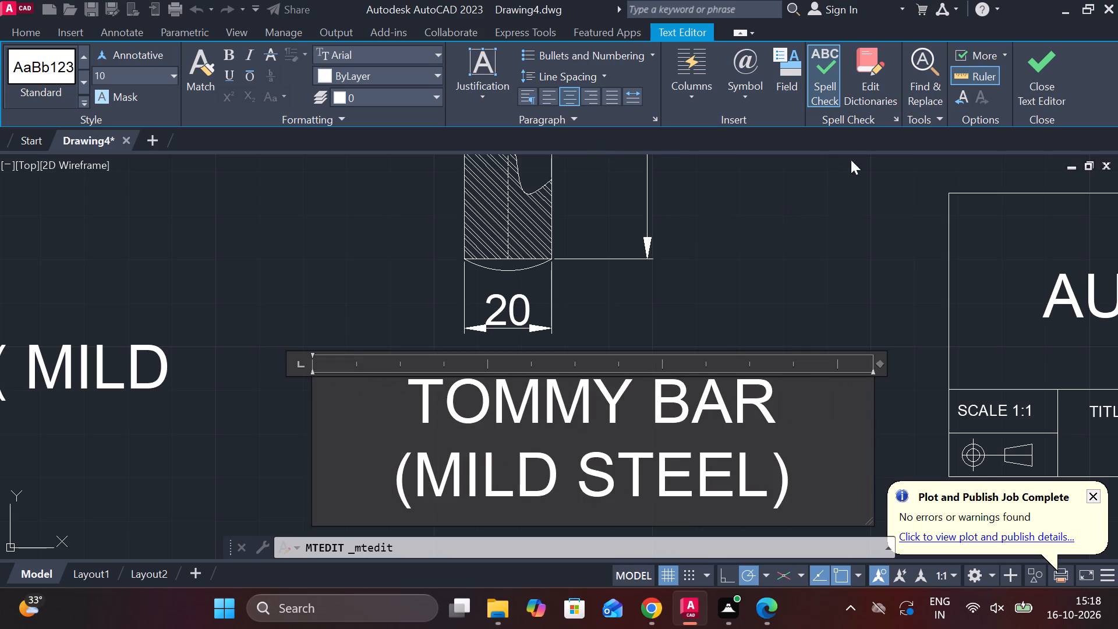
pyautogui.click(1046, 77)
# Move the TOMMY BAR (MILD STEEL) label left to centre it beneath the 20-wide bar.
pyautogui.scroll(-2, 695, 389)
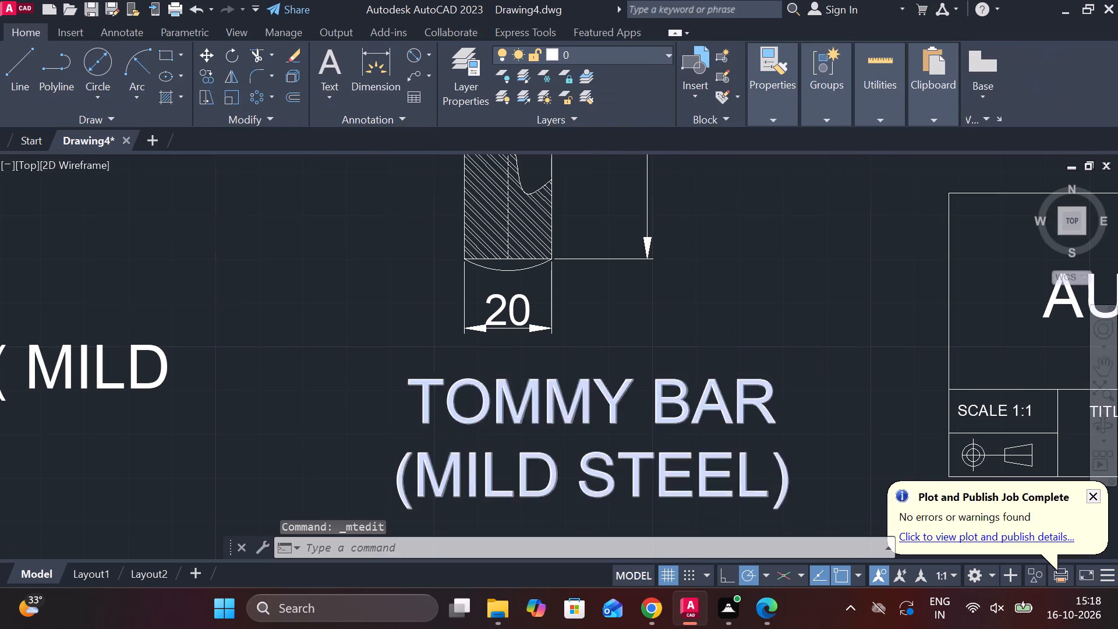
pyautogui.click(653, 386)
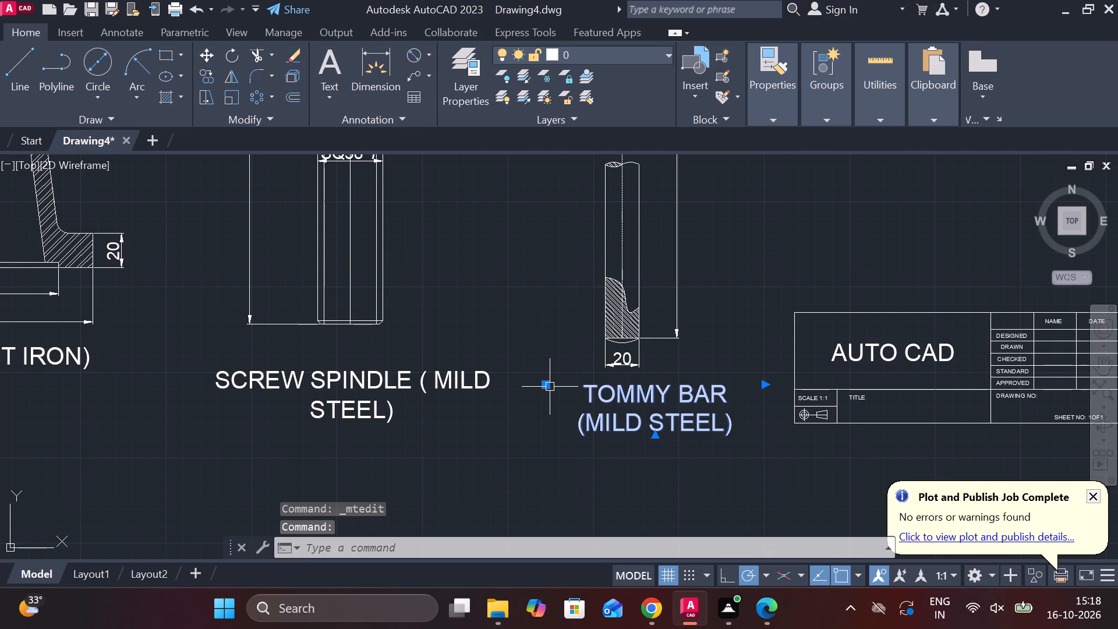
pyautogui.click(544, 384)
pyautogui.click(513, 382)
pyautogui.scroll(-2, 522, 382)
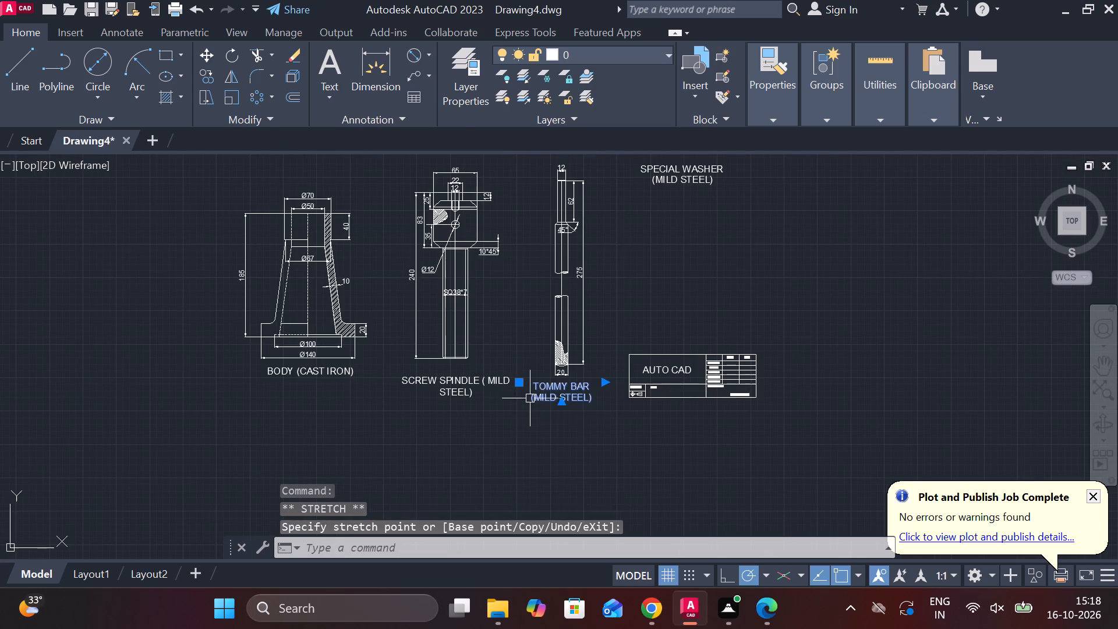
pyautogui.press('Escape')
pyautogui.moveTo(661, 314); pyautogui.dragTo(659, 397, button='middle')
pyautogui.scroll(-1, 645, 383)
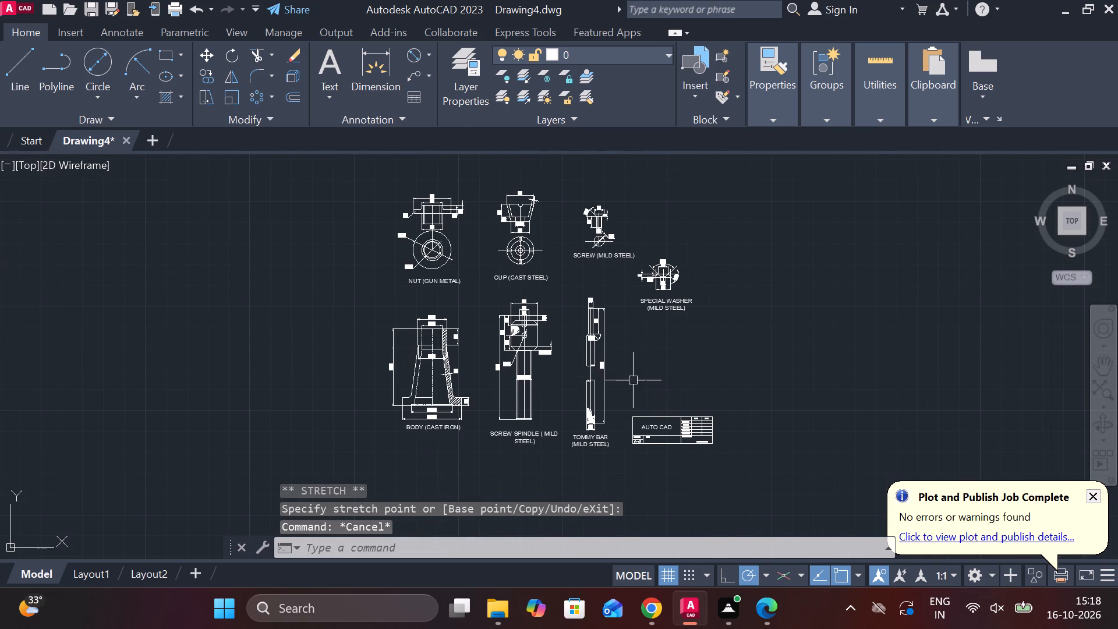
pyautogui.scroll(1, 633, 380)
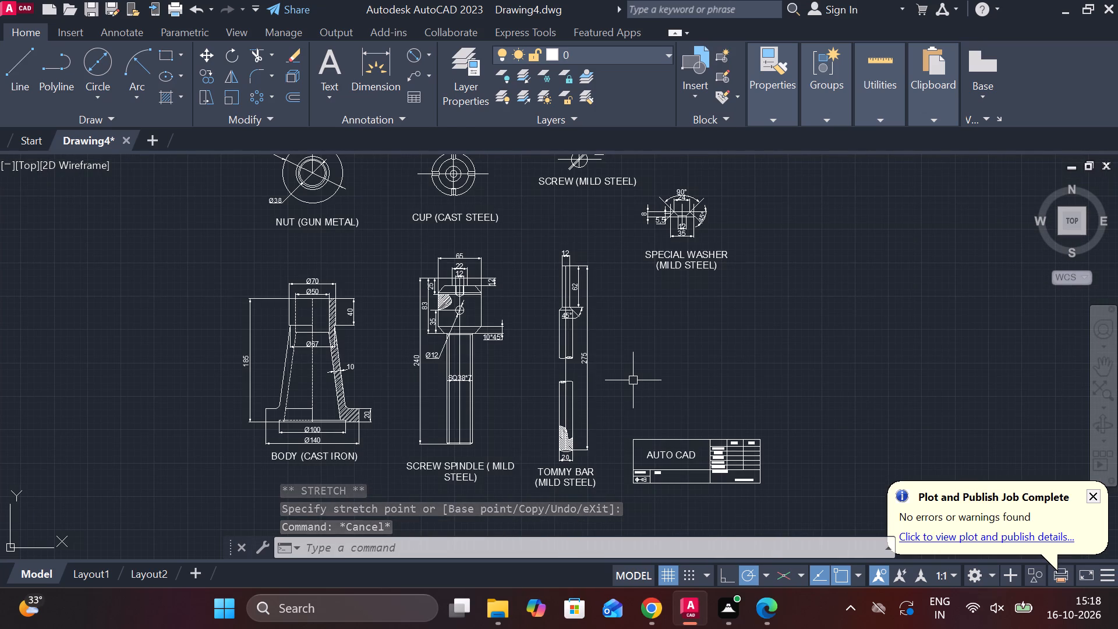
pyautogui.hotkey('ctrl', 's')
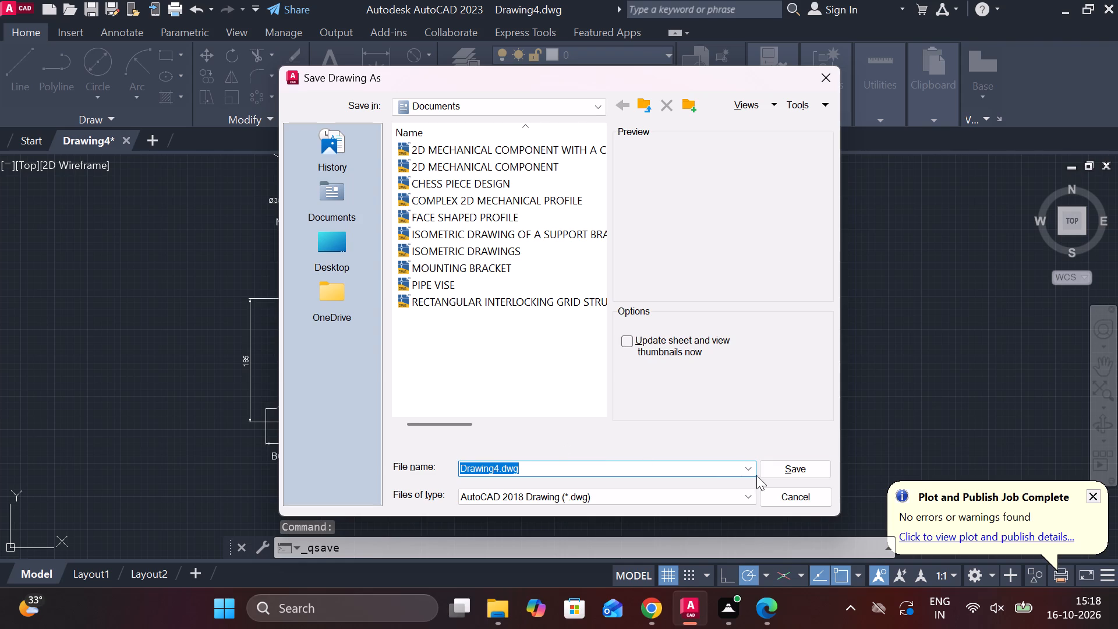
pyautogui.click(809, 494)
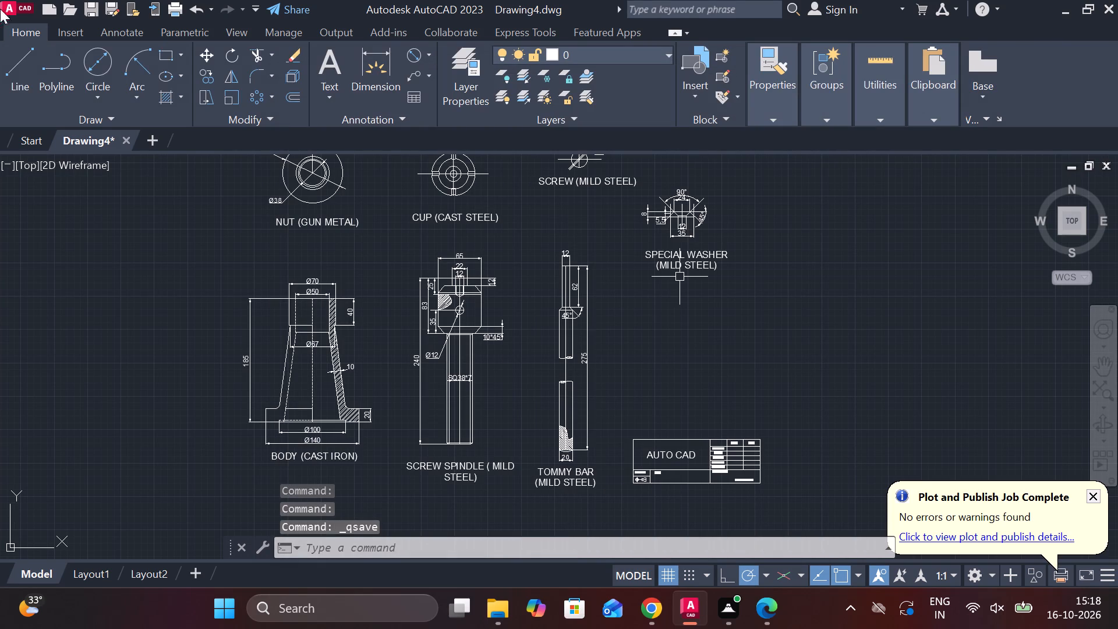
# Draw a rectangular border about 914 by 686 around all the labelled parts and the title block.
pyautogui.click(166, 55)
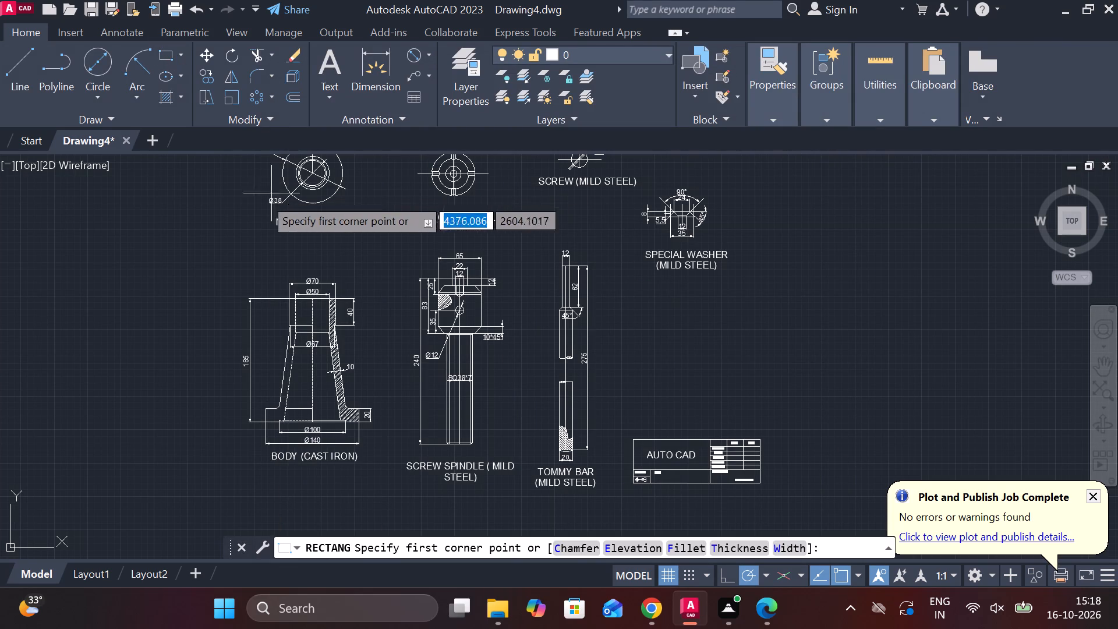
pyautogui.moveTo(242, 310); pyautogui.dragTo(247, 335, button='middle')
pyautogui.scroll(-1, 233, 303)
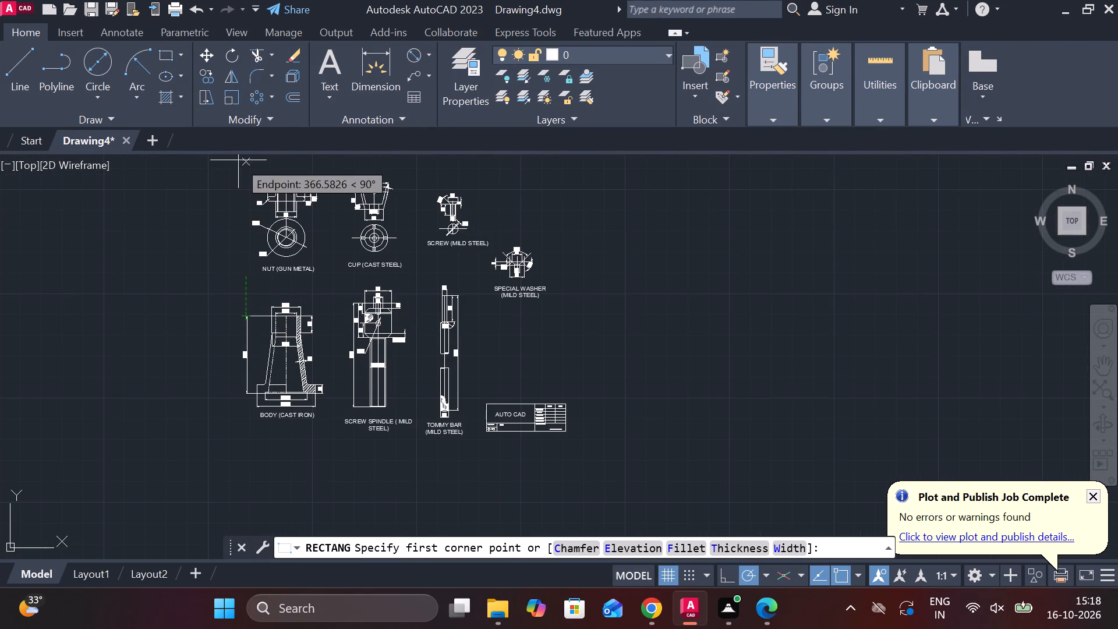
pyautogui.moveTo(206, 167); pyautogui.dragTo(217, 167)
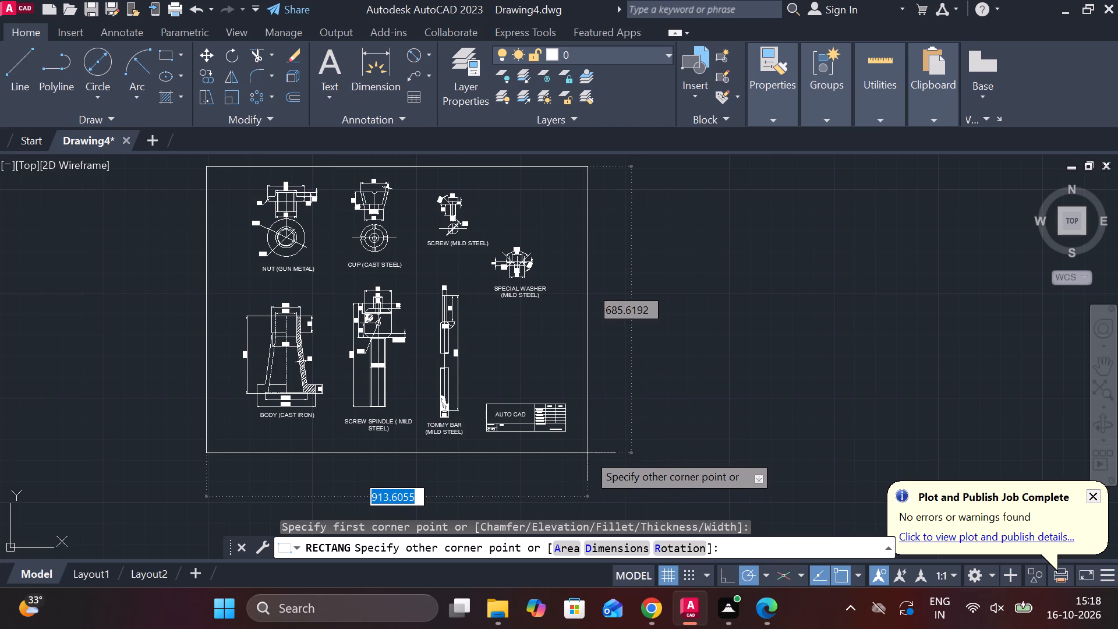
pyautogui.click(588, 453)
# Add the centred multiline text SCREW JACK beside TITLE in the title block.
pyautogui.scroll(2, 570, 451)
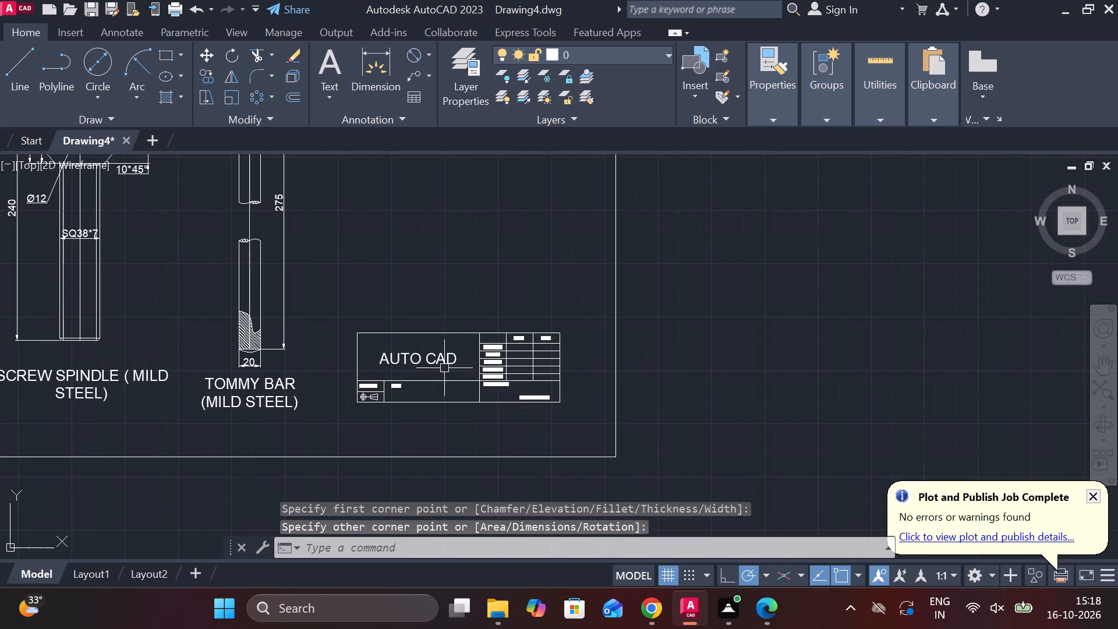
pyautogui.scroll(3, 385, 367)
pyautogui.moveTo(455, 432); pyautogui.dragTo(324, 361, button='middle')
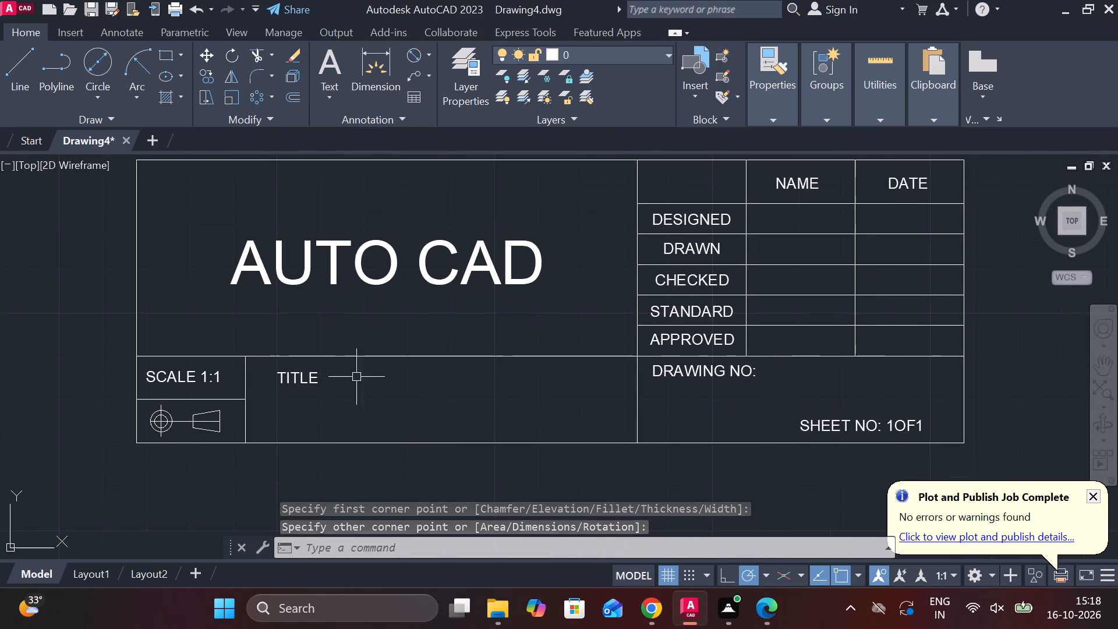
pyautogui.write('MT')
pyautogui.press('space')
pyautogui.click(376, 386)
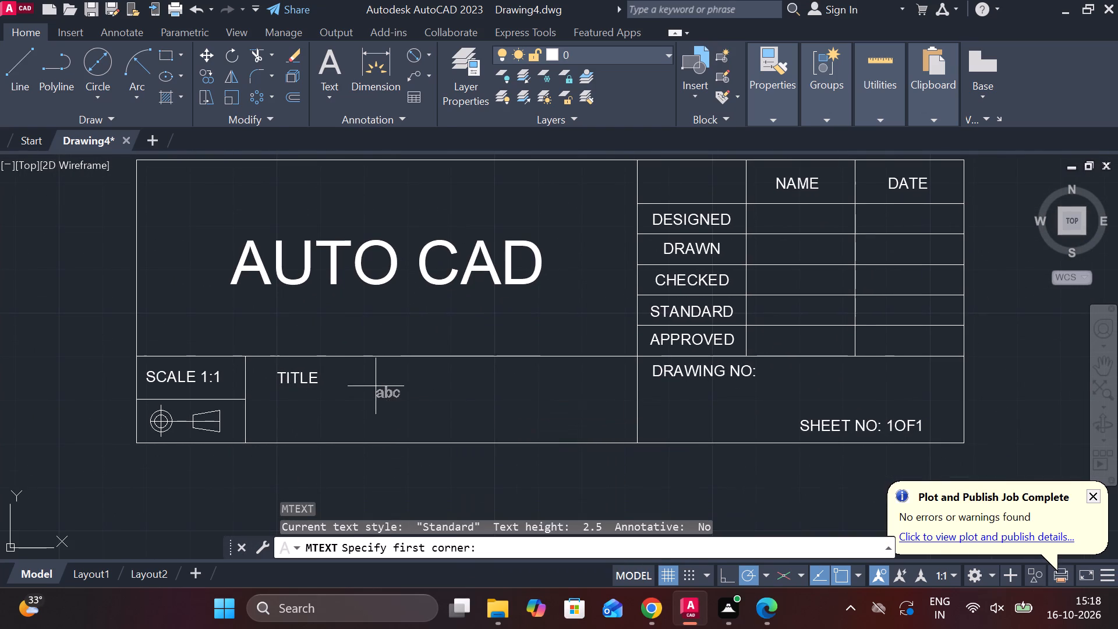
pyautogui.click(540, 420)
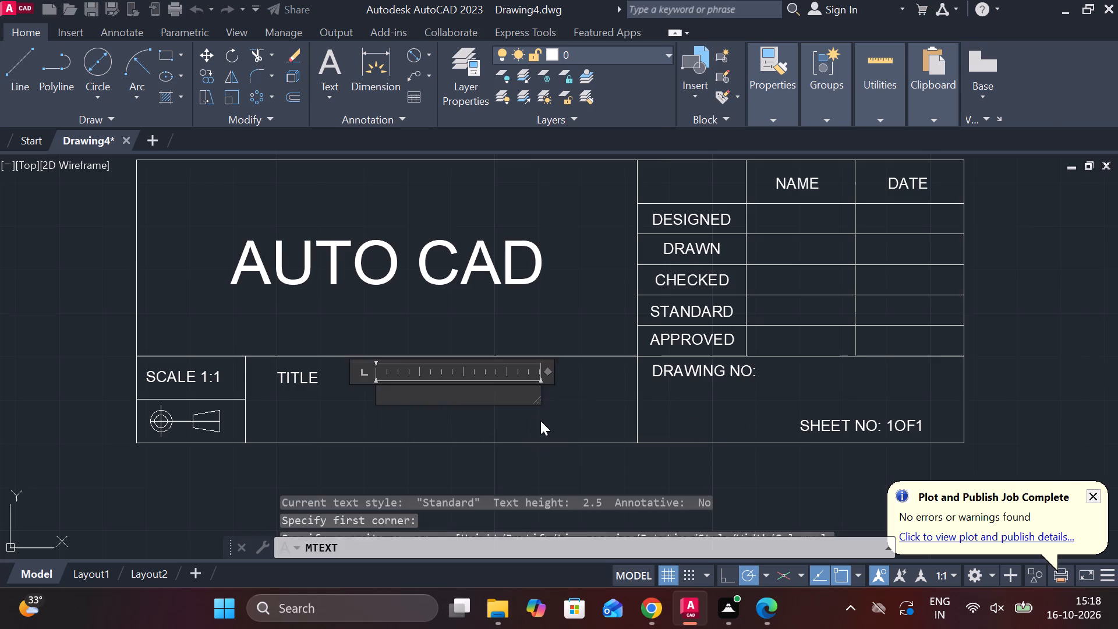
pyautogui.click(563, 91)
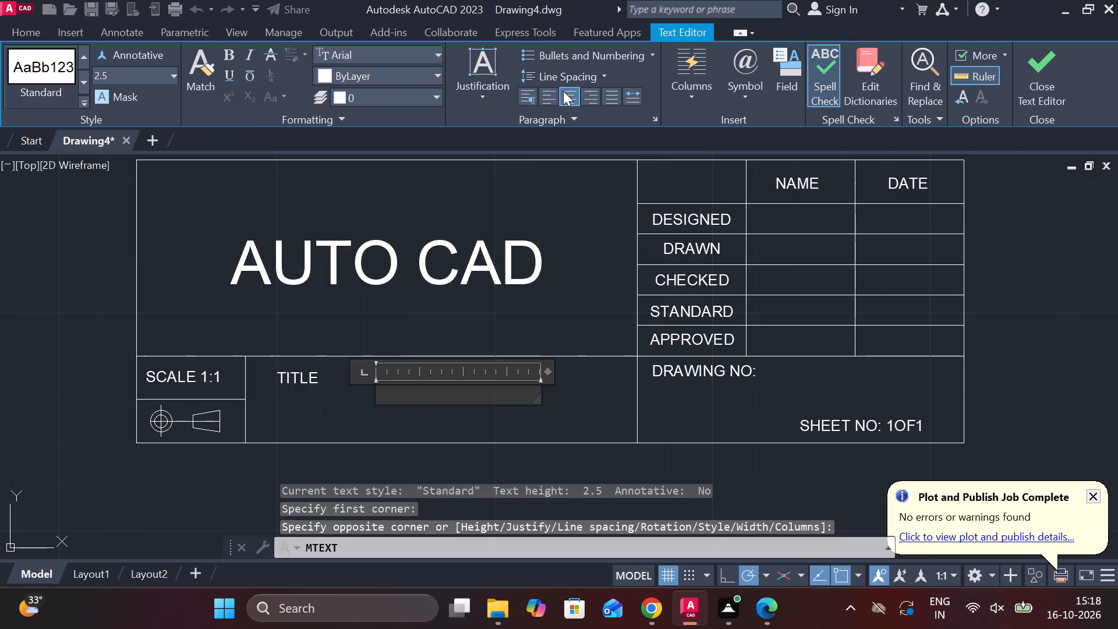
pyautogui.write('SCREW')
pyautogui.press('space')
pyautogui.write('JA')
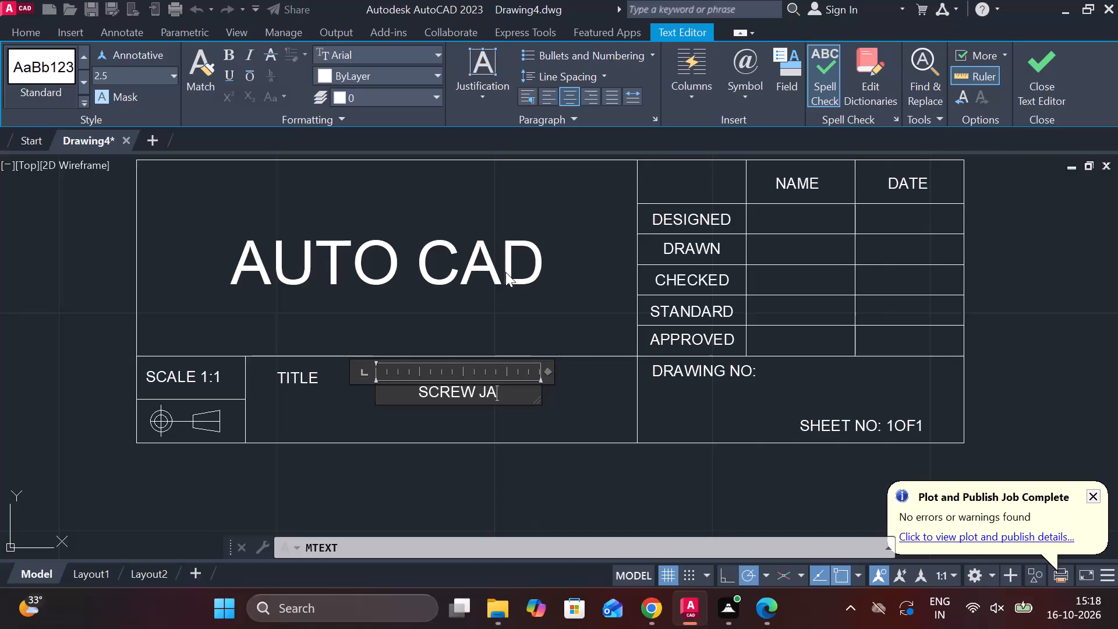
pyautogui.write('CK')
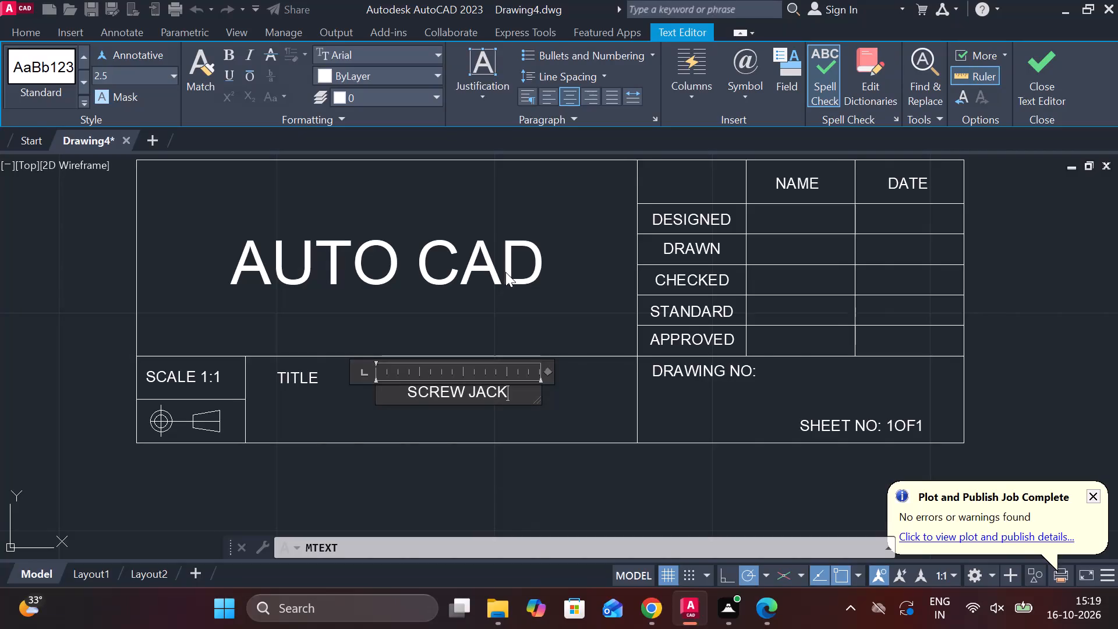
pyautogui.click(1025, 86)
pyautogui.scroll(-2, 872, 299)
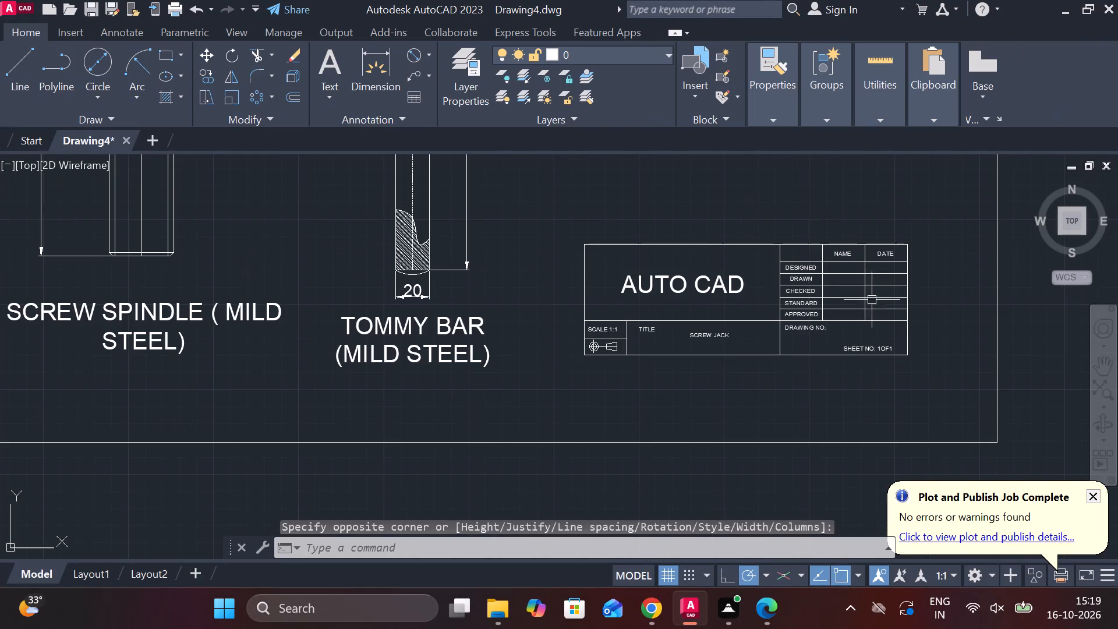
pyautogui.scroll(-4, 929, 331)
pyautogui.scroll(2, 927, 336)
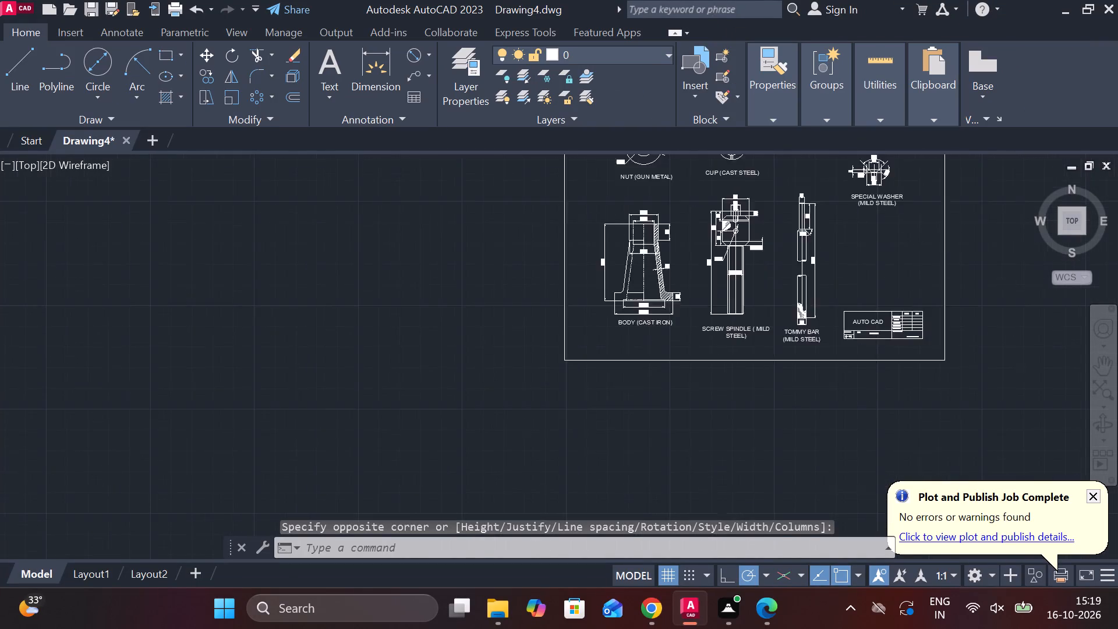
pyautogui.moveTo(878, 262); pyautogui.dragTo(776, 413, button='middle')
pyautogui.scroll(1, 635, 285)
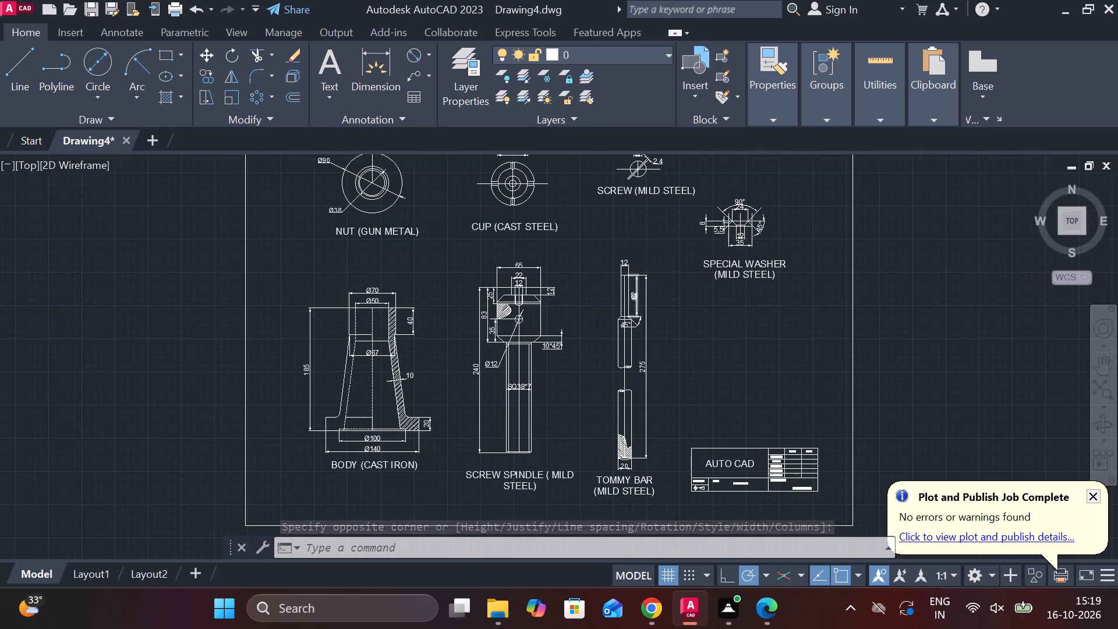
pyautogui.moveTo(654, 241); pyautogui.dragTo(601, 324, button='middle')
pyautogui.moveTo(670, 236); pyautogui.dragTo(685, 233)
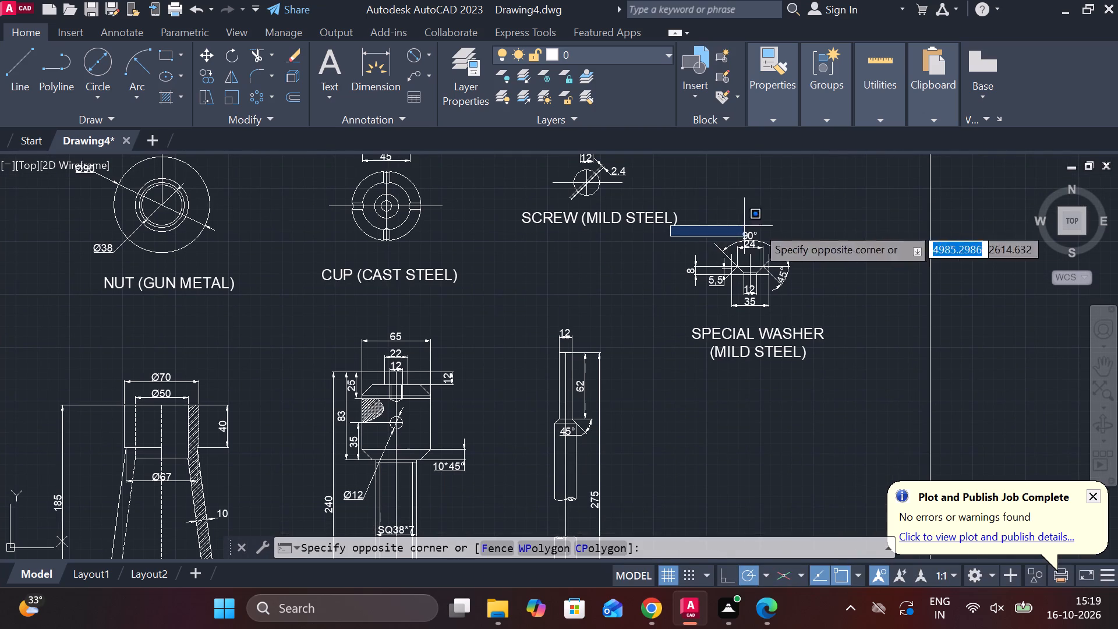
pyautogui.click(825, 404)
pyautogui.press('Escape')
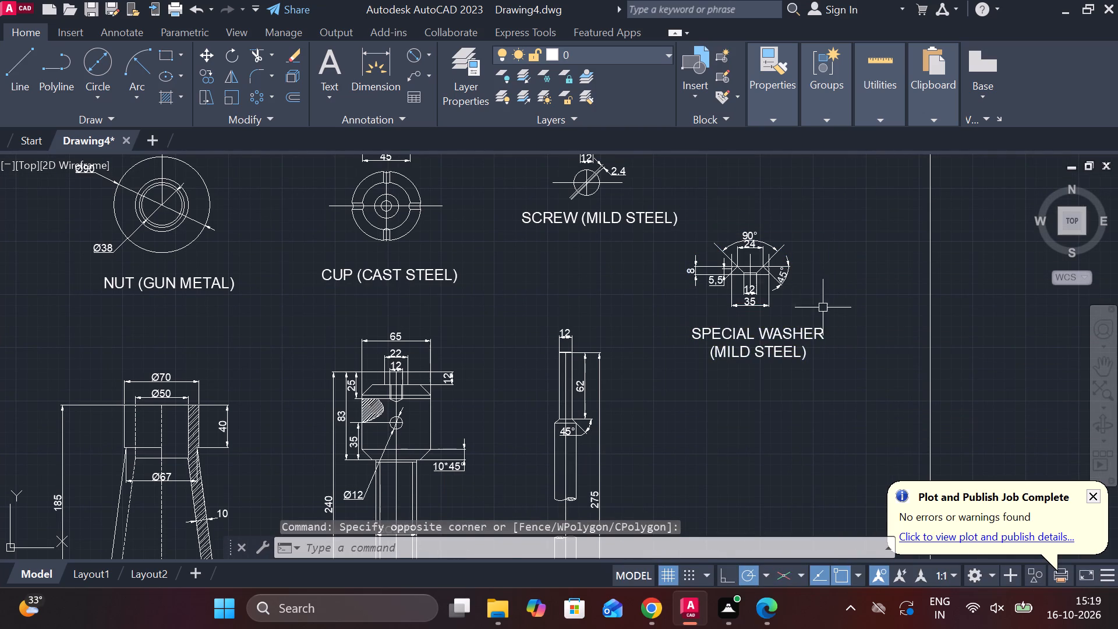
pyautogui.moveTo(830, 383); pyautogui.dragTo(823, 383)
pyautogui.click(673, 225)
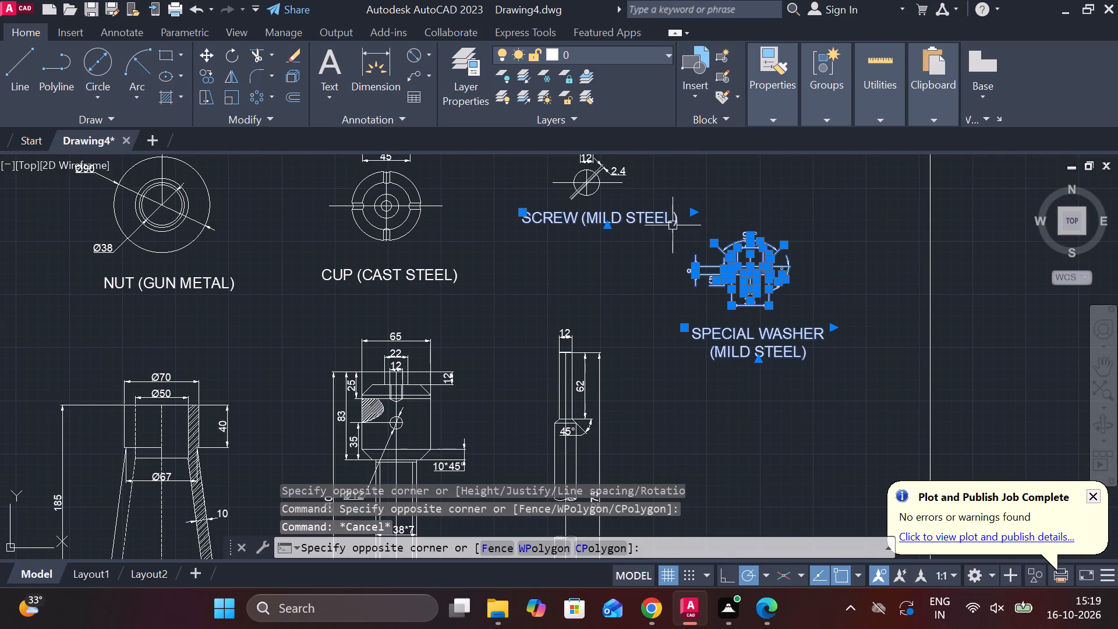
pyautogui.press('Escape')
# Move the special washer view with its dimensions and label about 64 units left and slightly down.
pyautogui.click(866, 348)
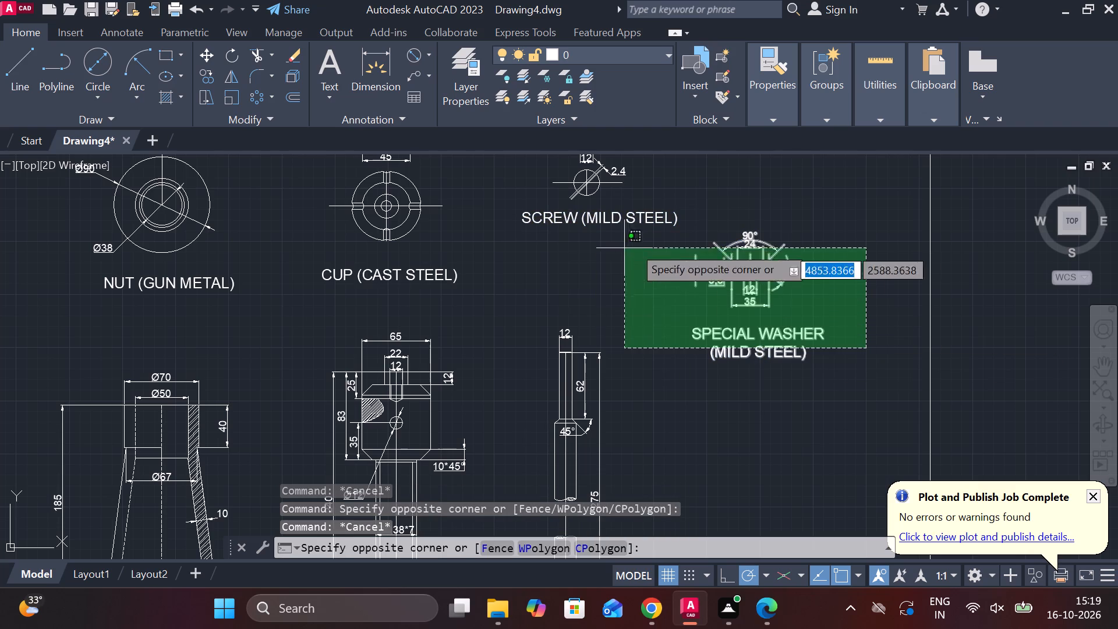
pyautogui.click(681, 227)
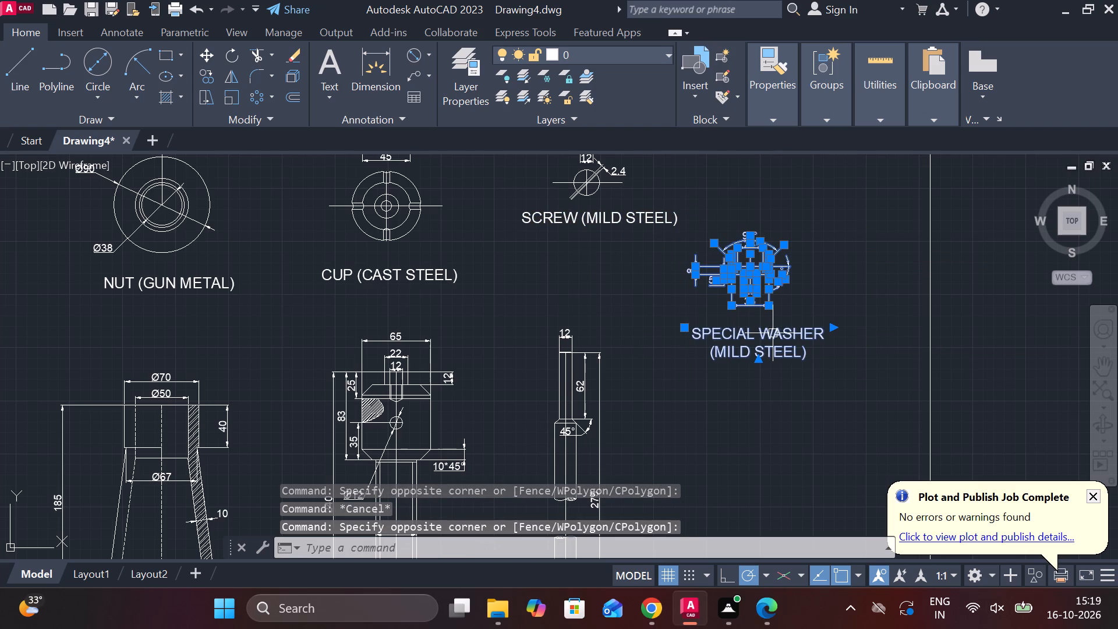
pyautogui.press('m')
pyautogui.press('Return')
pyautogui.moveTo(787, 376); pyautogui.dragTo(776, 377)
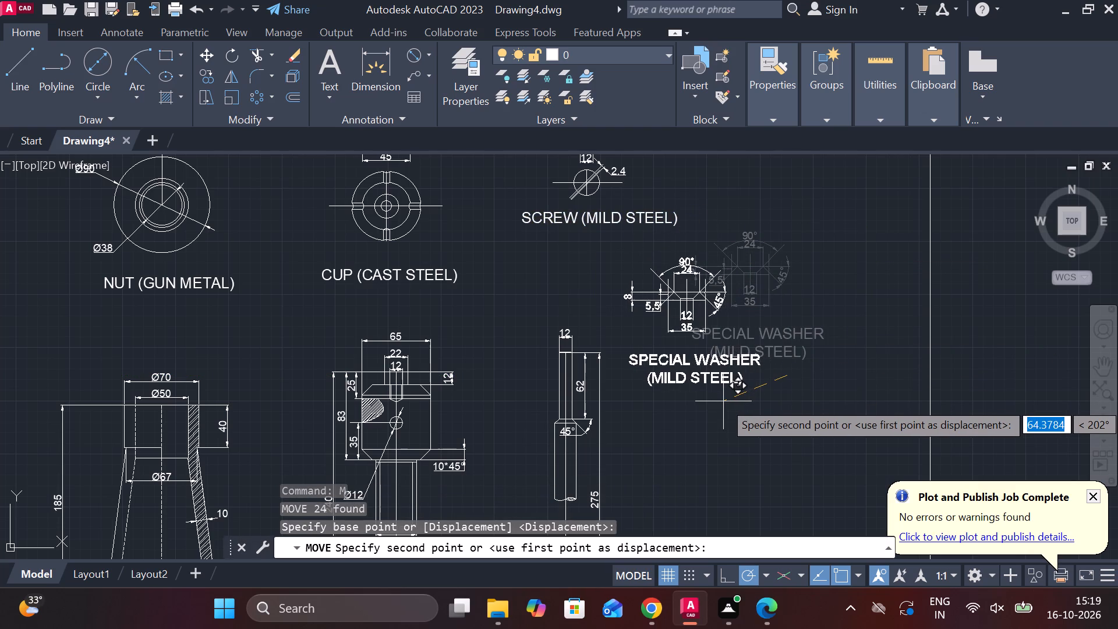
pyautogui.click(723, 401)
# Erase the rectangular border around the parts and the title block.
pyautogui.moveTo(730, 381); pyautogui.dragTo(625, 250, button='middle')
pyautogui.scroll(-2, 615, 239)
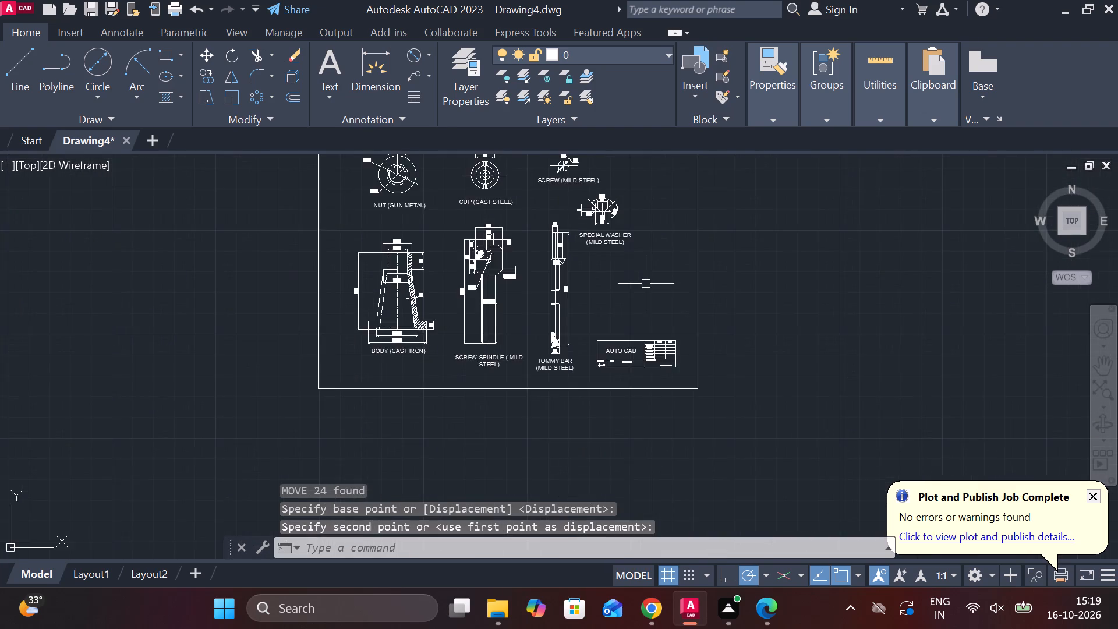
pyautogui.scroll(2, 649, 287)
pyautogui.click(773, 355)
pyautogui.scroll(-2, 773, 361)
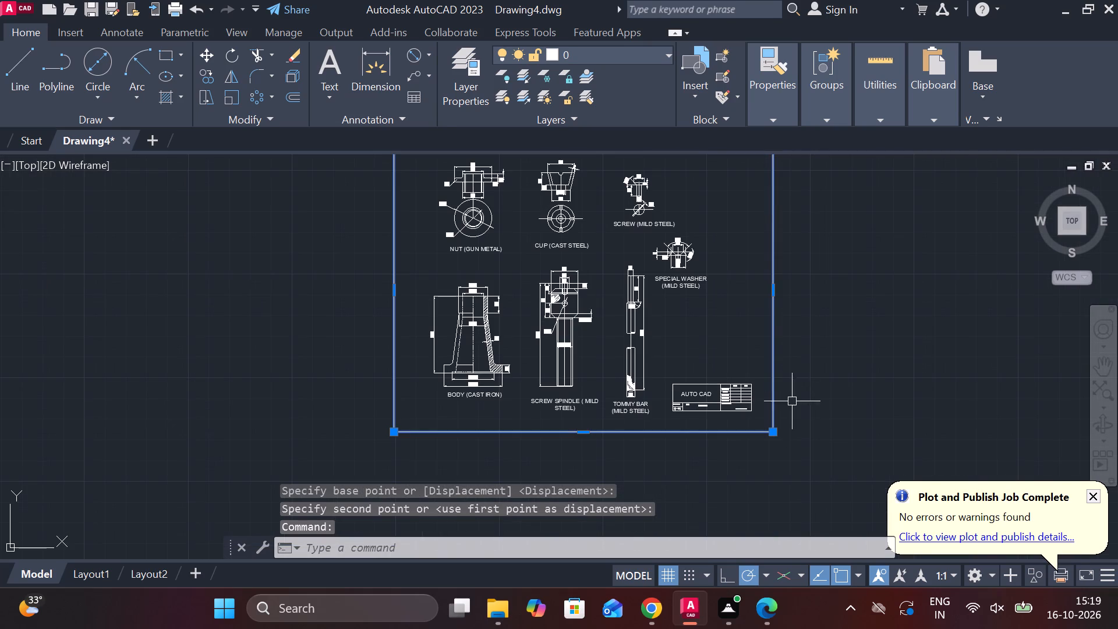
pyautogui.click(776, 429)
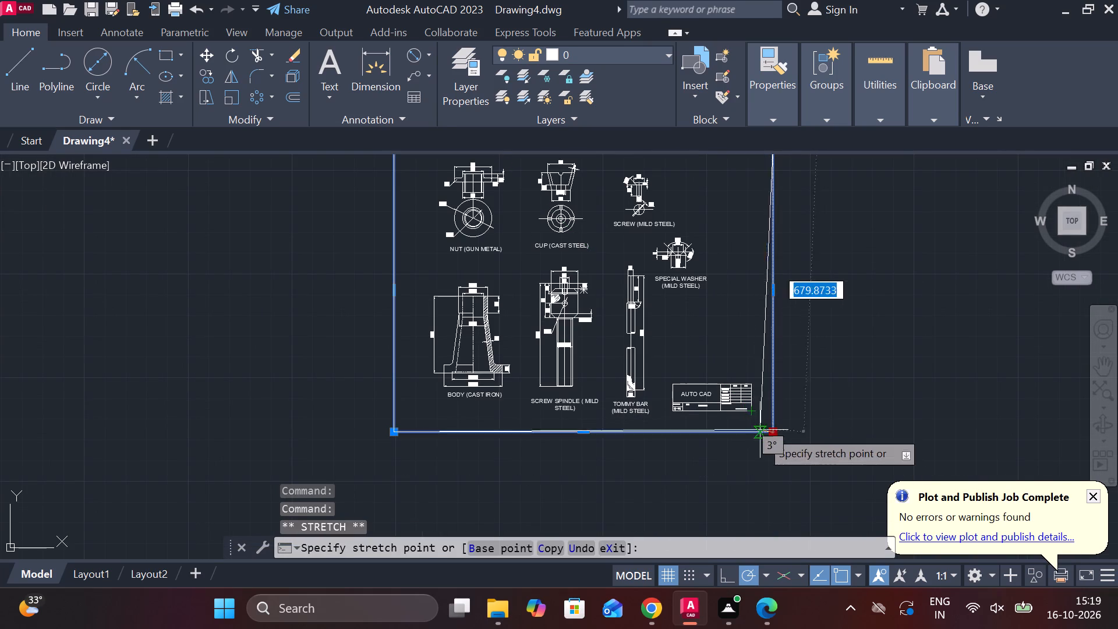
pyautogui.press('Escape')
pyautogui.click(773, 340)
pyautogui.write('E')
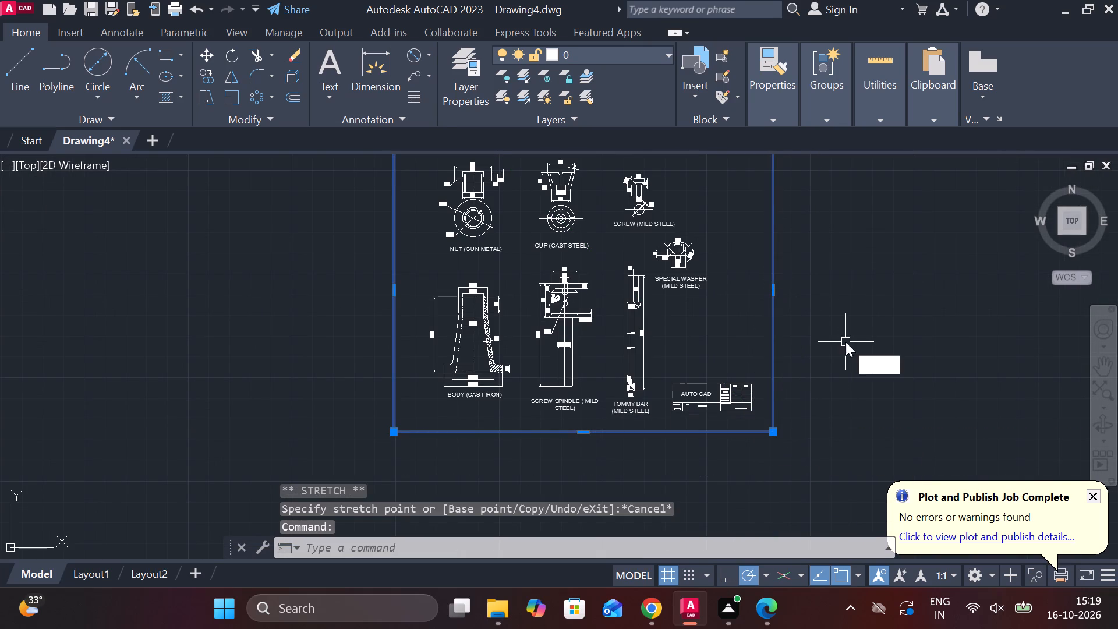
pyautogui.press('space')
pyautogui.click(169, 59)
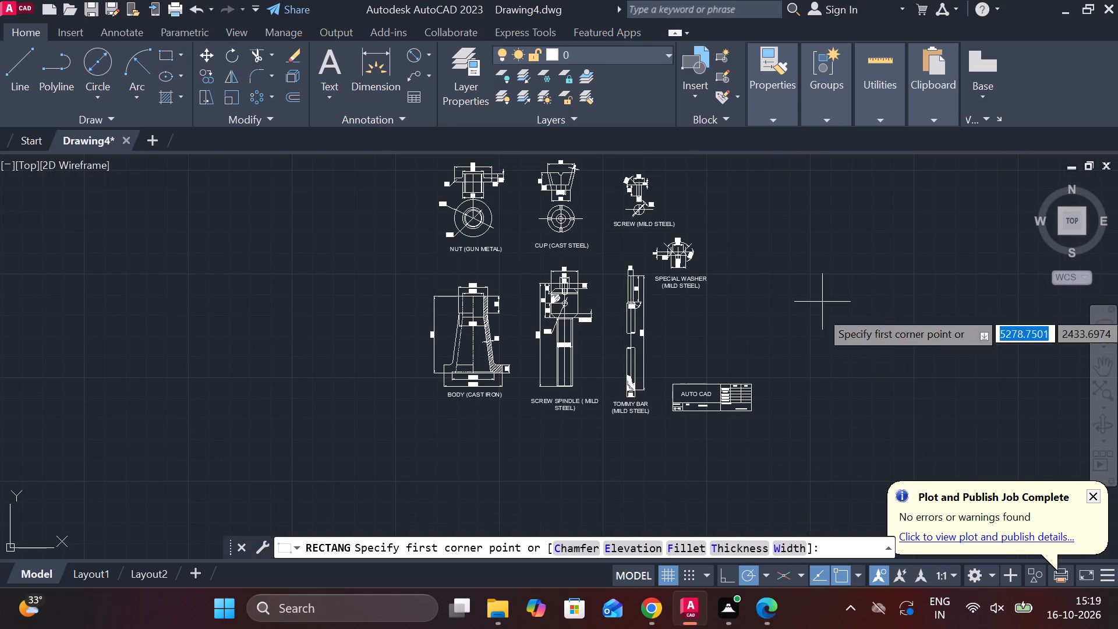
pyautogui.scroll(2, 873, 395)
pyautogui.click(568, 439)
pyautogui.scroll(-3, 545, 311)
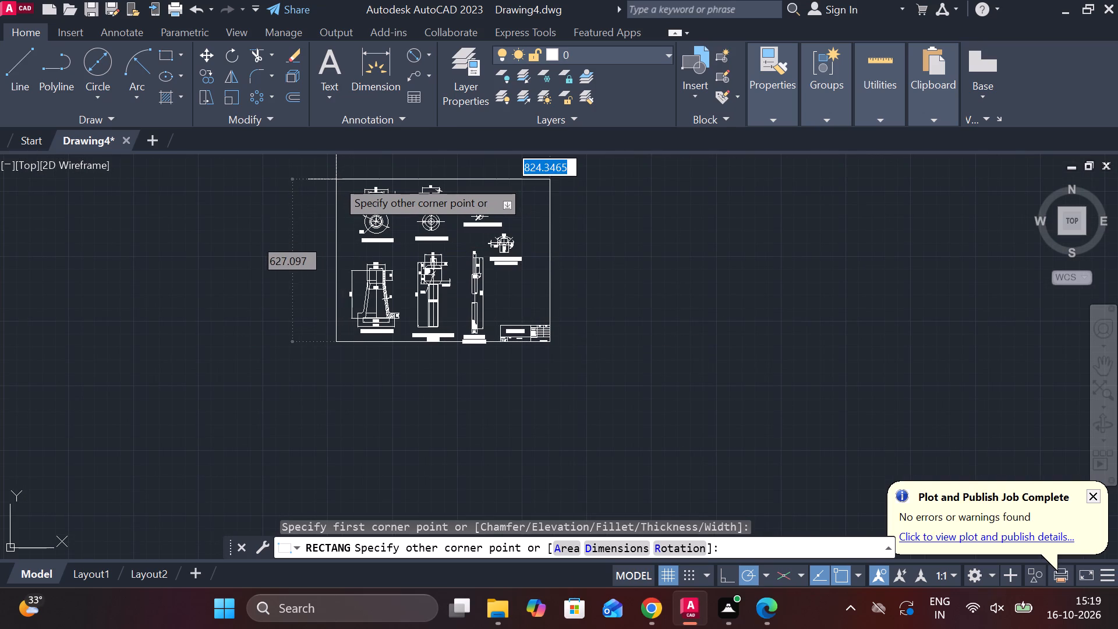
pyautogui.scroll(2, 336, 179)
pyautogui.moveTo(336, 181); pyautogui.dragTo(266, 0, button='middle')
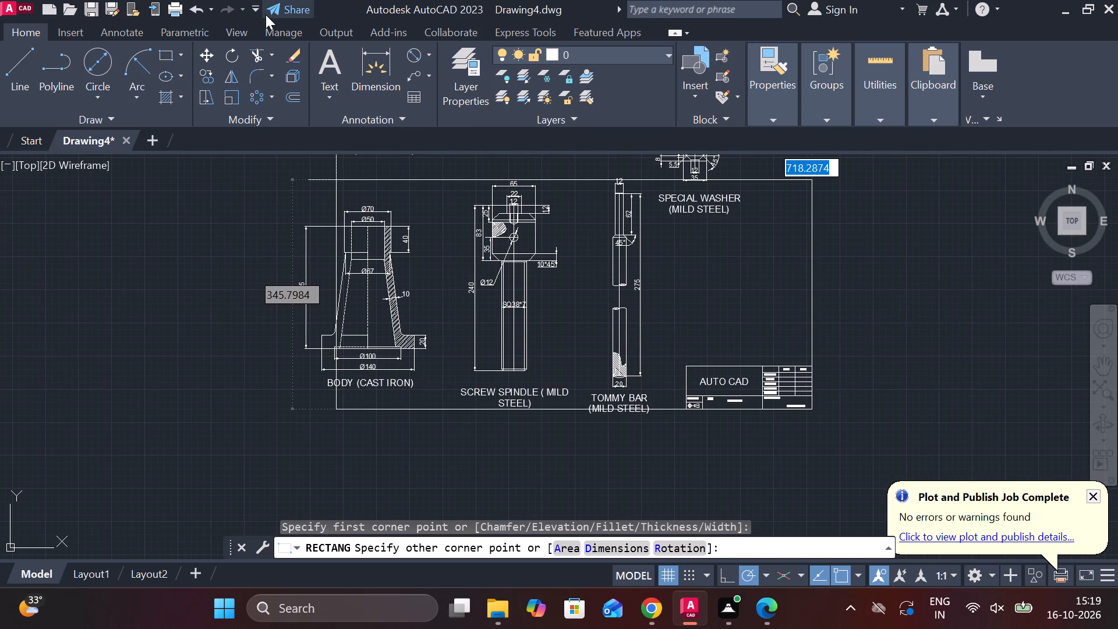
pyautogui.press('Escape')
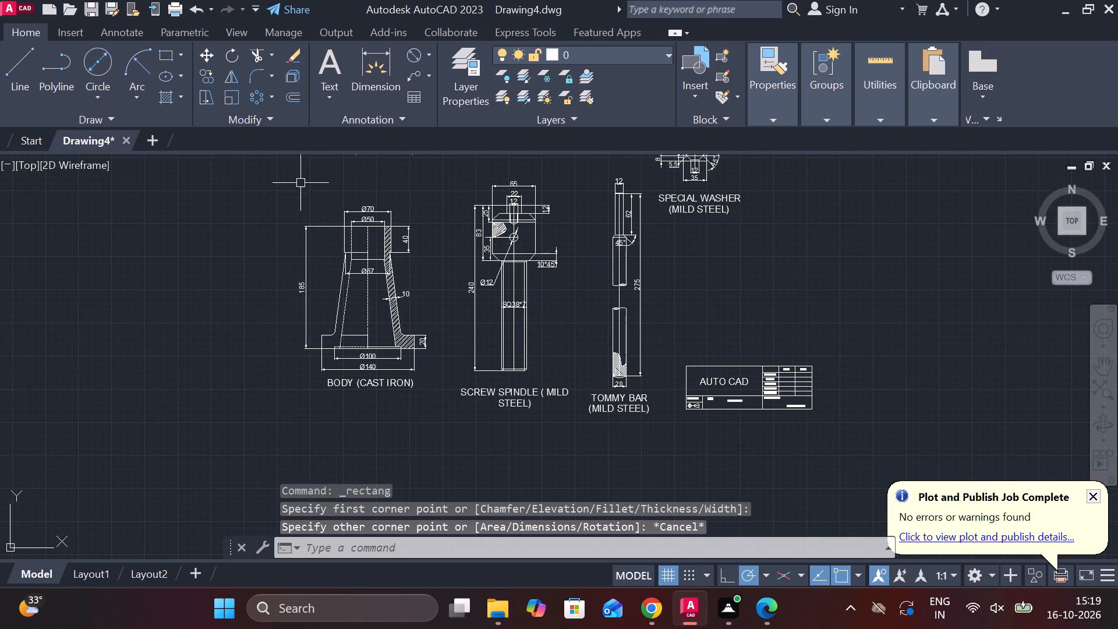
# Move the whole title block diagonally down and to the left, towards the TOMMY BAR label.
pyautogui.moveTo(883, 404); pyautogui.dragTo(806, 365, button='middle')
pyautogui.click(598, 320)
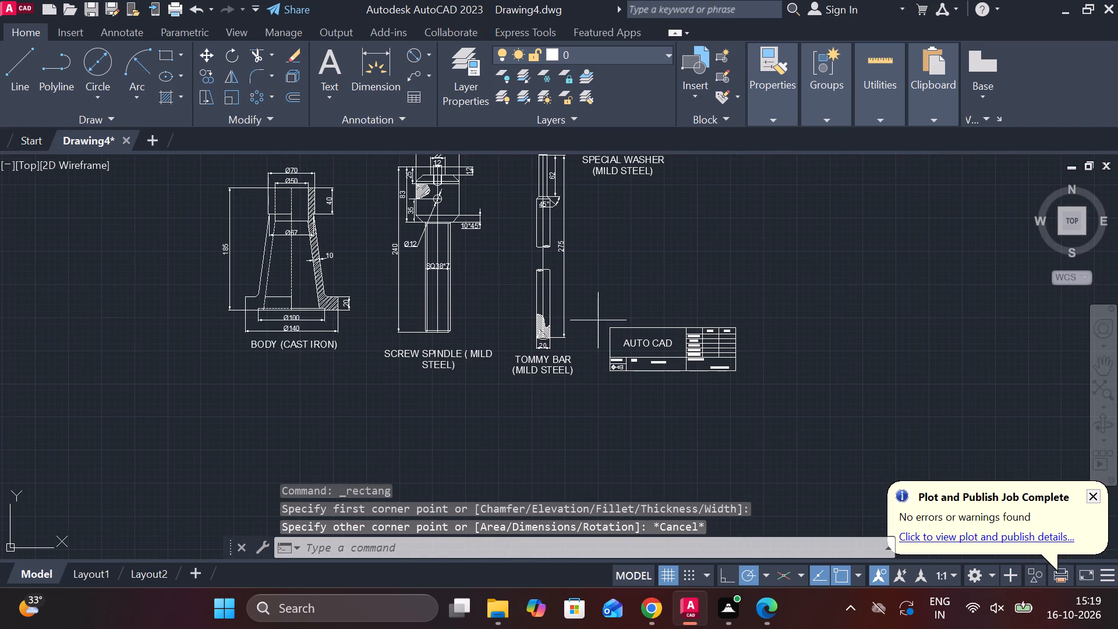
pyautogui.click(747, 394)
pyautogui.press('m')
pyautogui.press('Return')
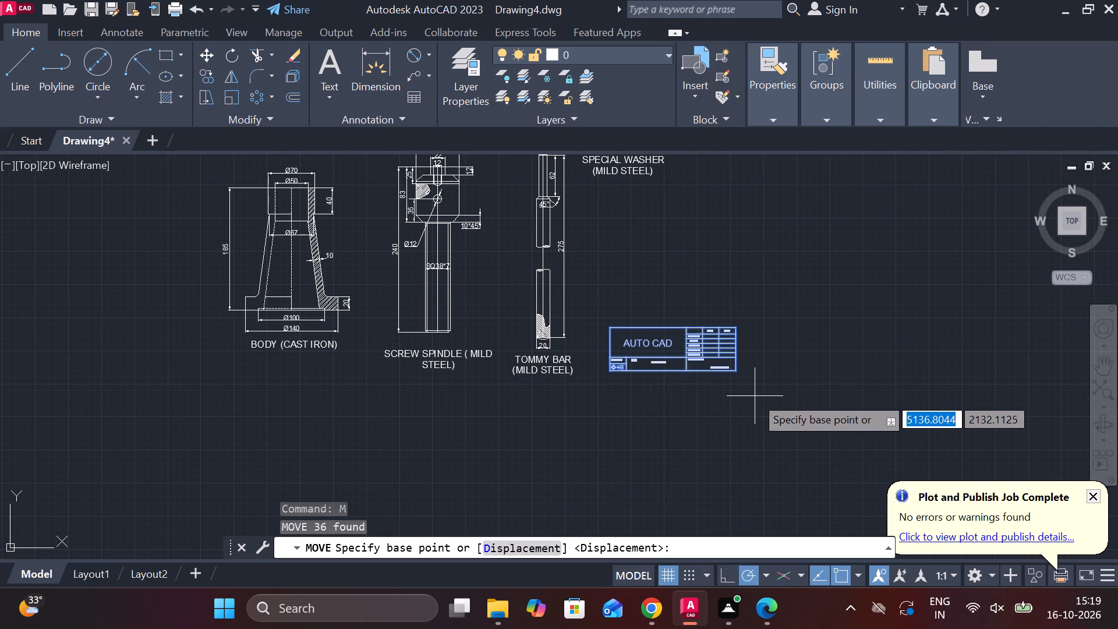
pyautogui.click(765, 381)
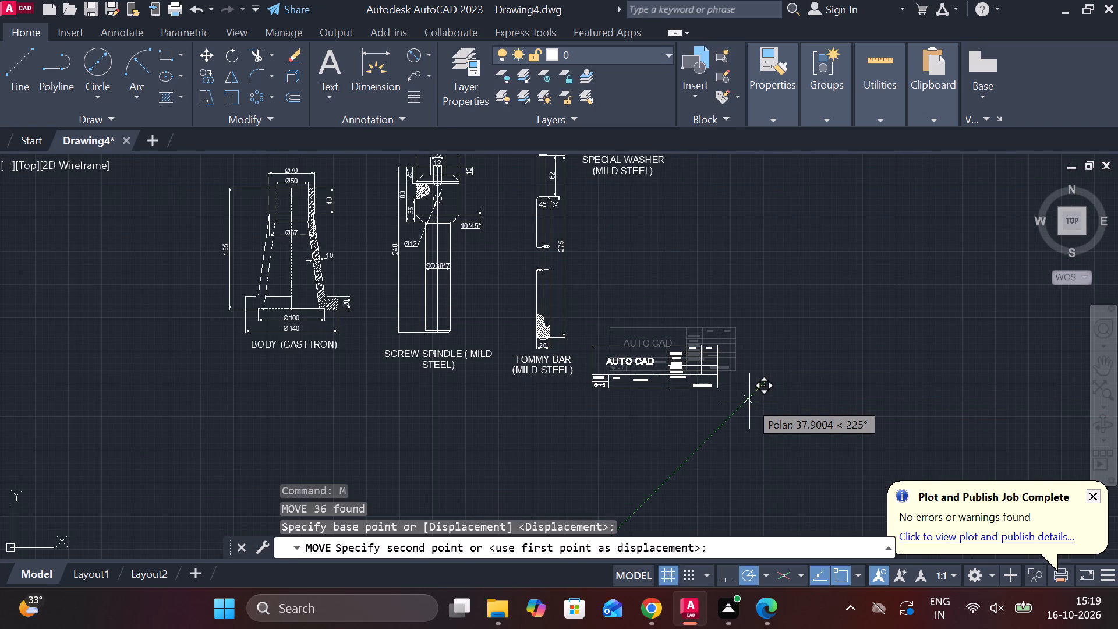
pyautogui.click(748, 405)
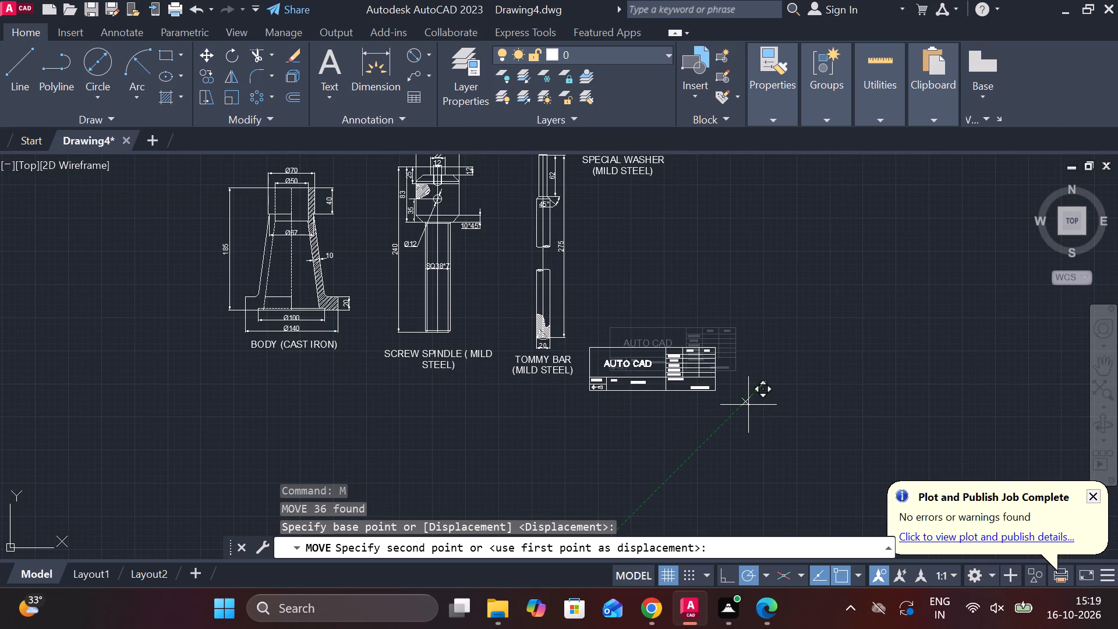
# Draw a rectangular border around all the parts, starting at the title block's lower-right corner and ending up and left of the nut.
pyautogui.press('Escape')
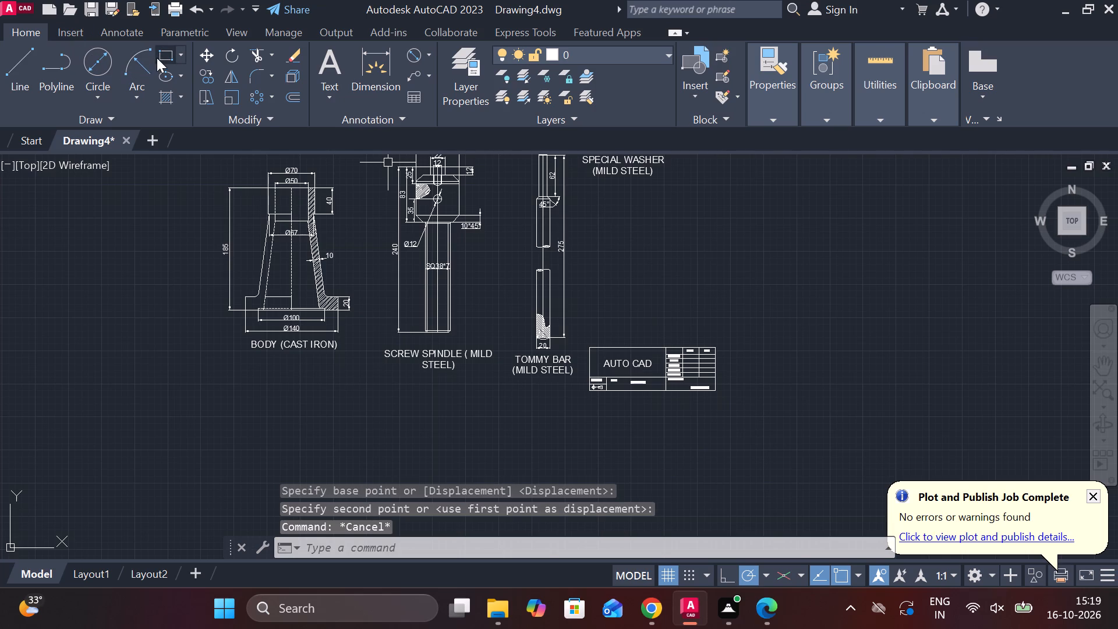
pyautogui.click(157, 58)
pyautogui.click(717, 395)
pyautogui.moveTo(506, 388); pyautogui.dragTo(510, 404, button='middle')
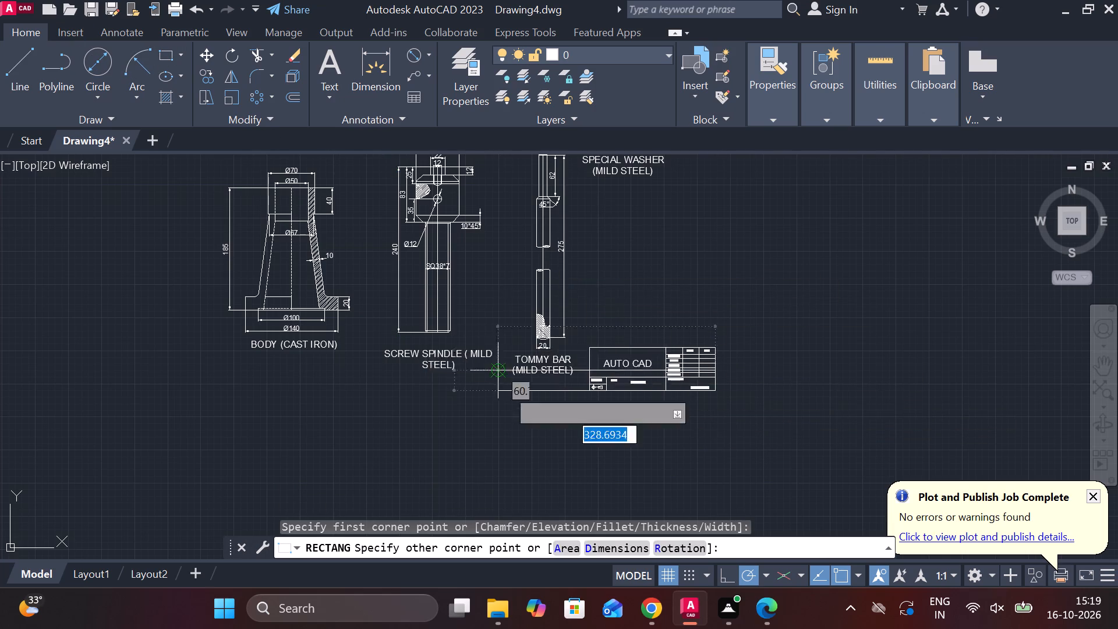
pyautogui.moveTo(510, 404); pyautogui.dragTo(523, 521, button='middle')
pyautogui.scroll(-1, 475, 336)
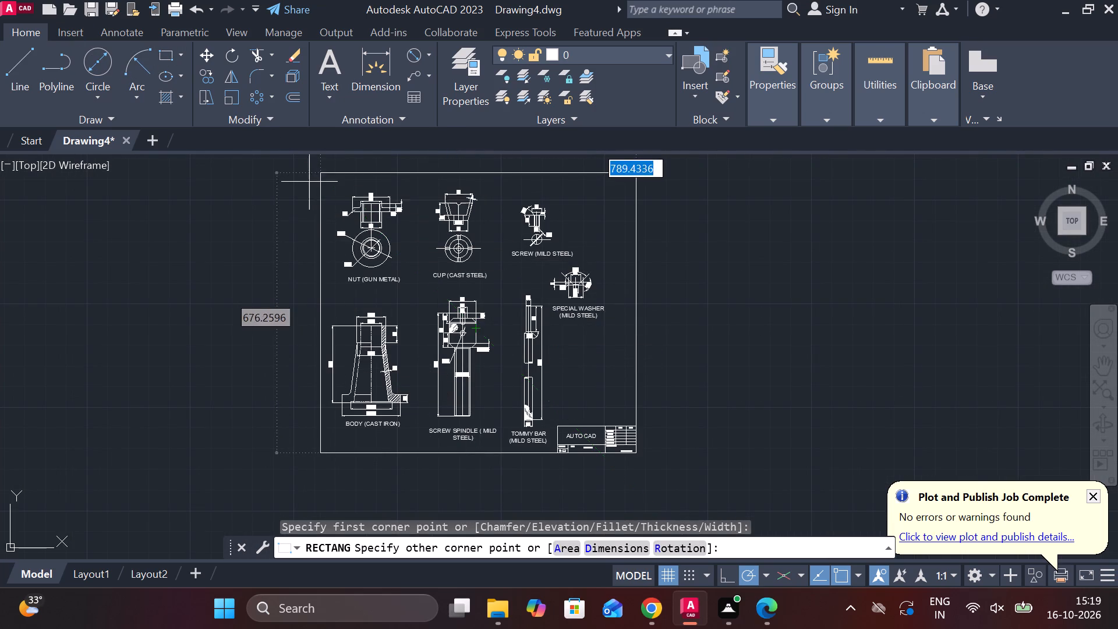
pyautogui.click(303, 186)
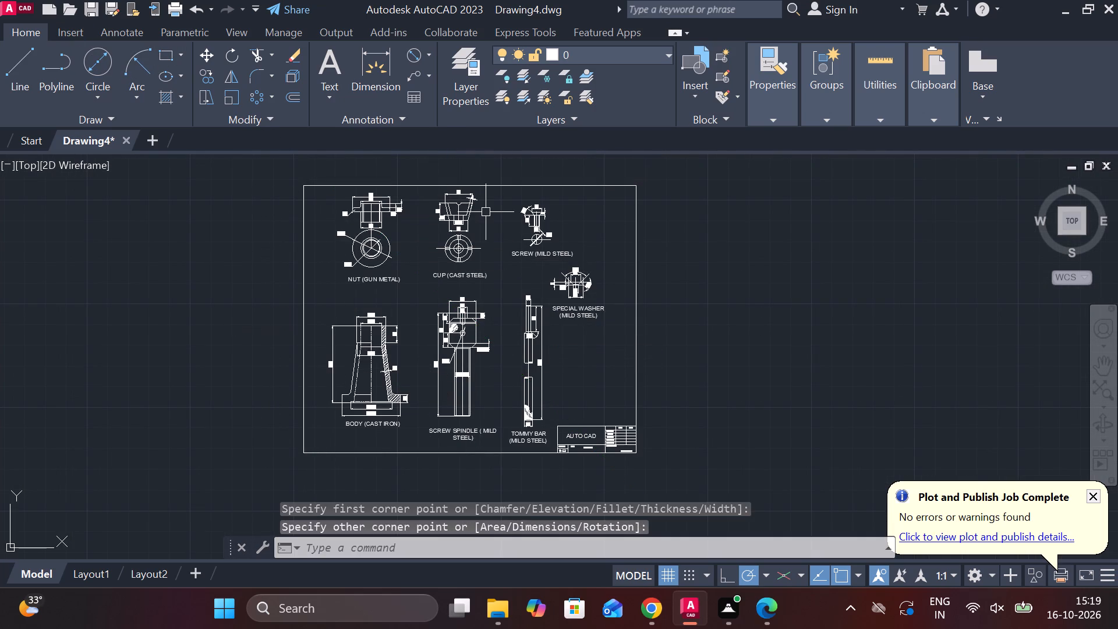
# Save the drawing in Documents under the name SCREW JACK PART DRAWING.
pyautogui.hotkey('ctrl', 's')
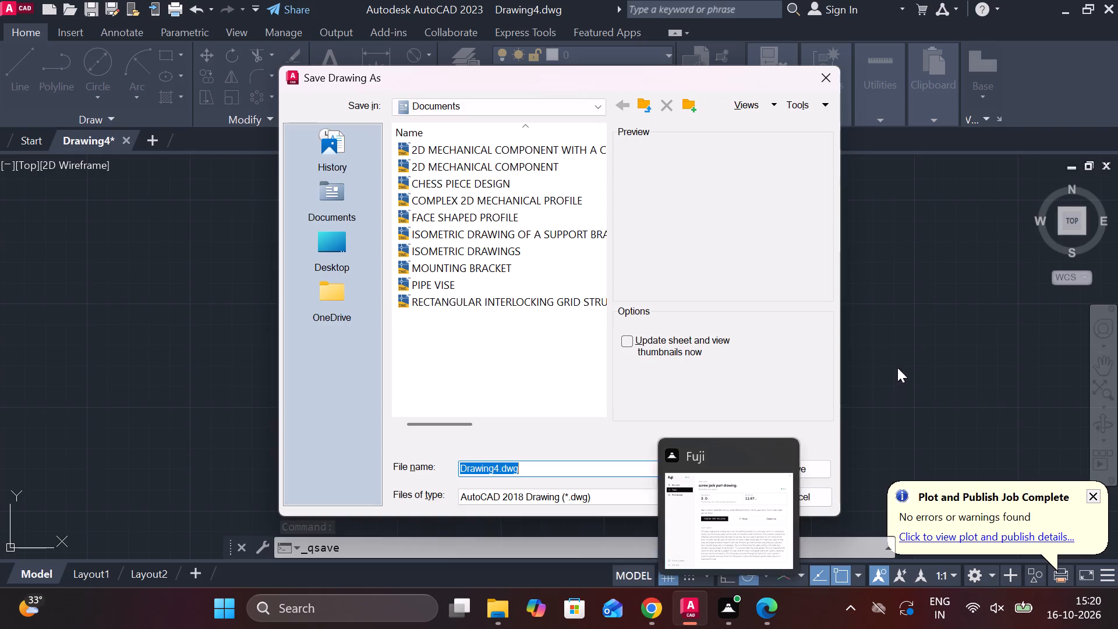
pyautogui.press('s')
pyautogui.write('CREW JACK')
pyautogui.press('space')
pyautogui.write('PART DRAWIN')
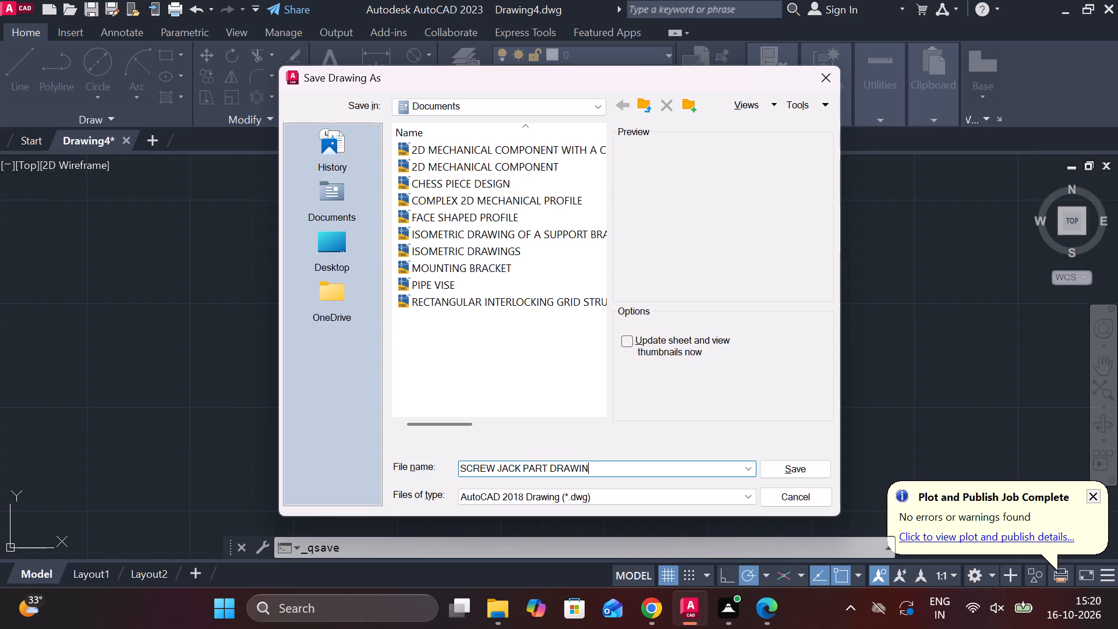
pyautogui.press('g')
pyautogui.click(767, 465)
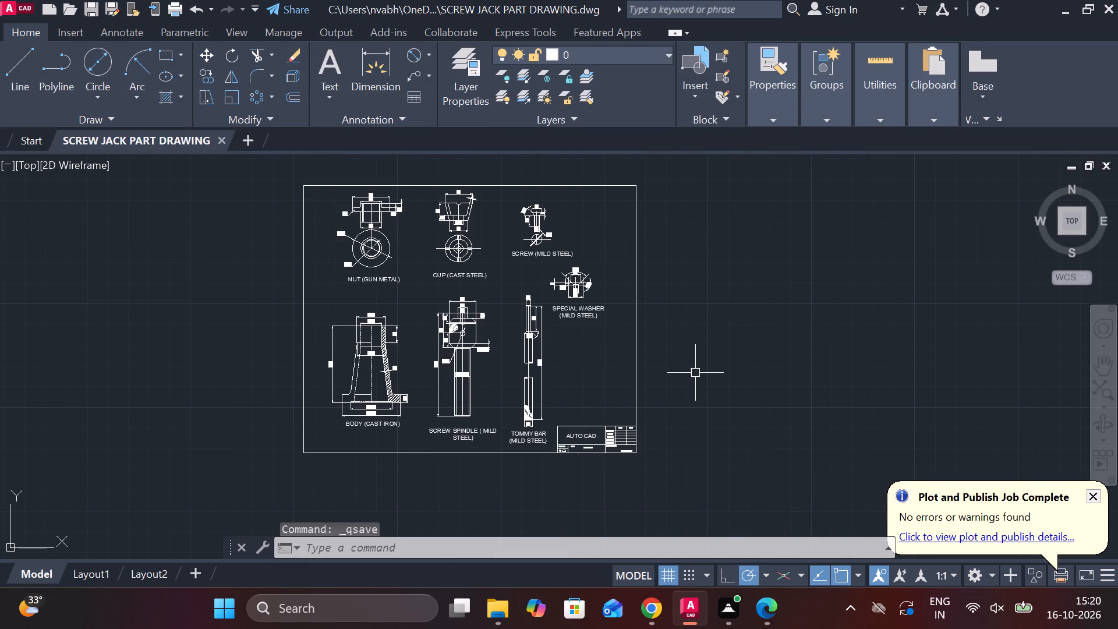
# Turn off log file recording with LOGFILEOFF and save the drawing again.
pyautogui.write('LOG')
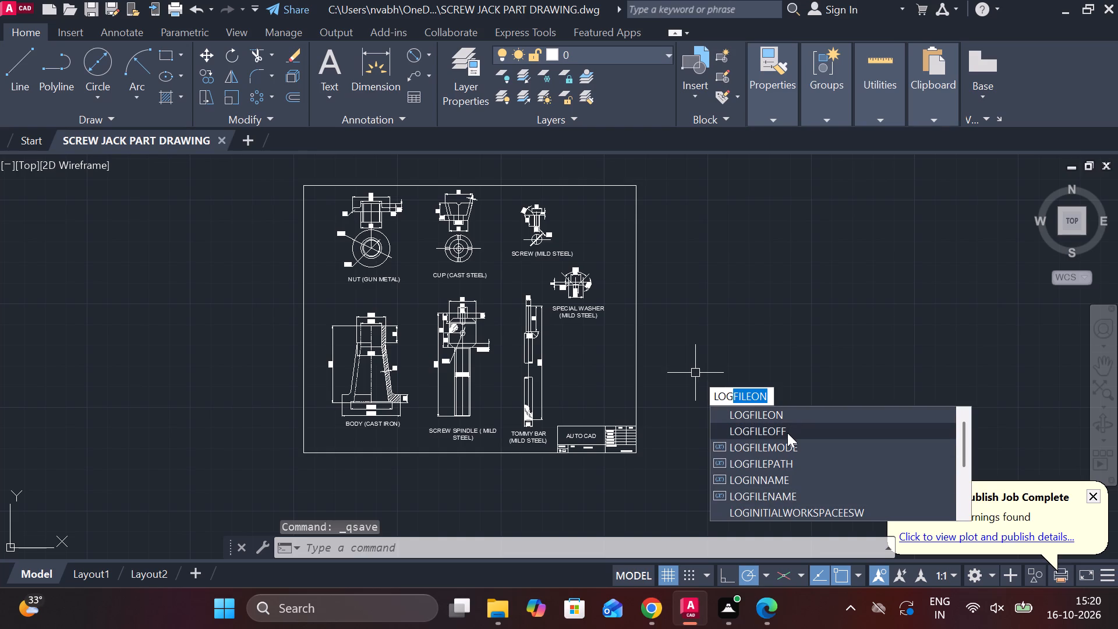
pyautogui.click(775, 433)
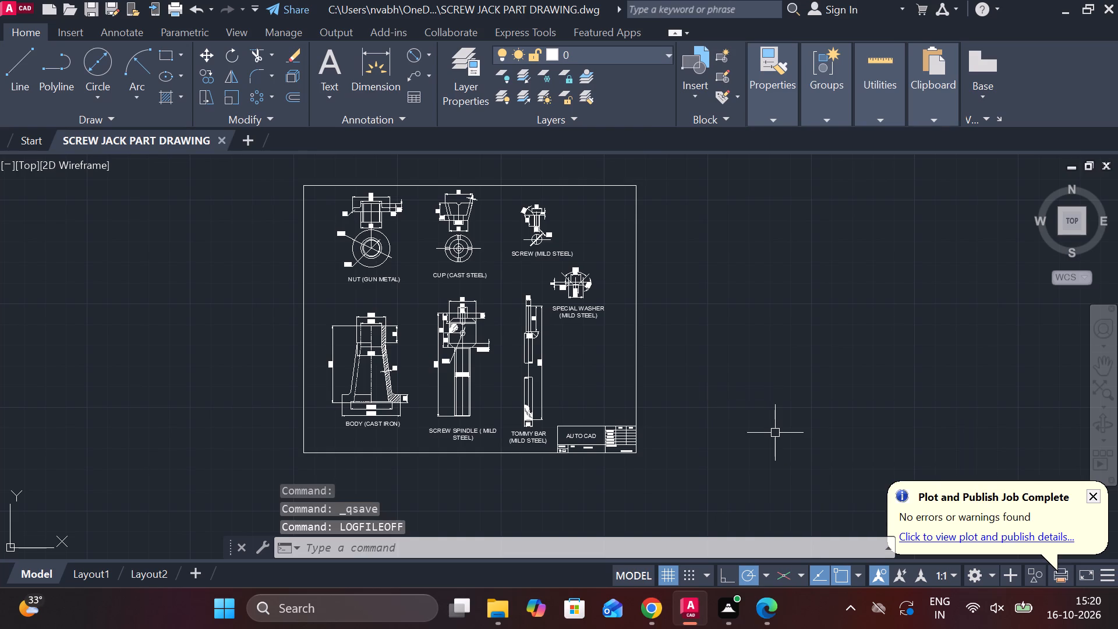
pyautogui.hotkey('ctrl', 's')
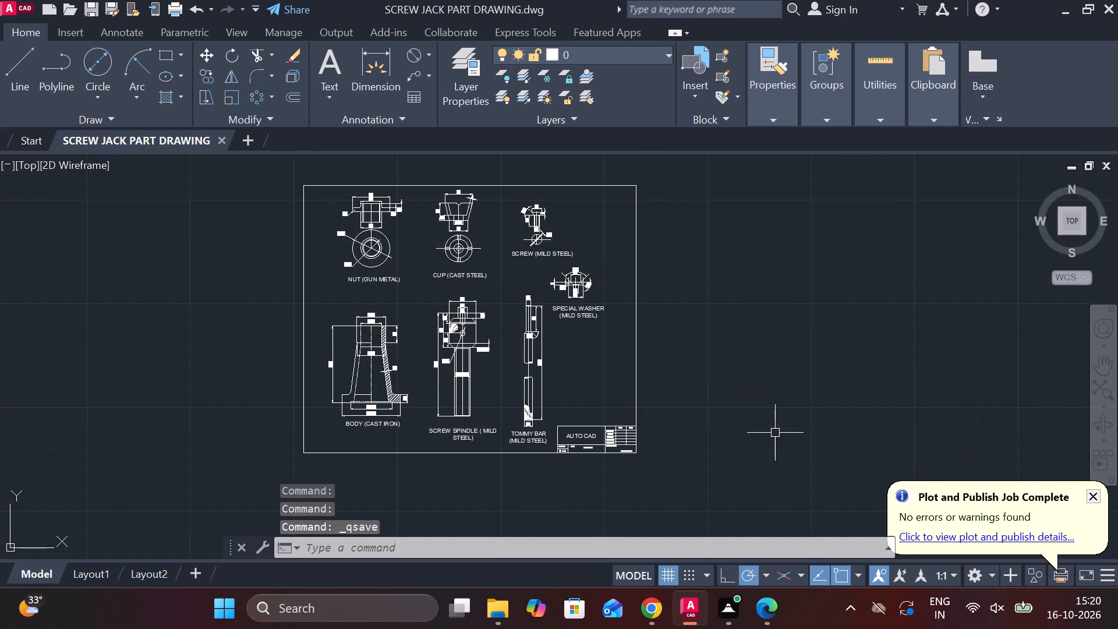
# Set up a plot of the model with the DWG To PDF.pc3 plotter and landscape orientation.
pyautogui.write('PLOT')
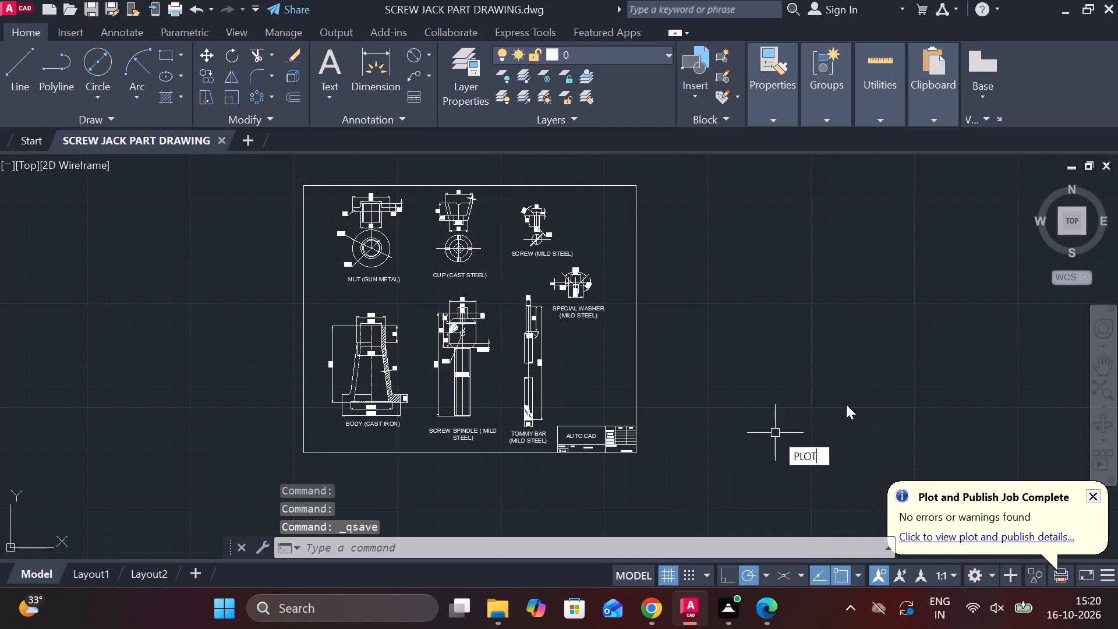
pyautogui.click(836, 474)
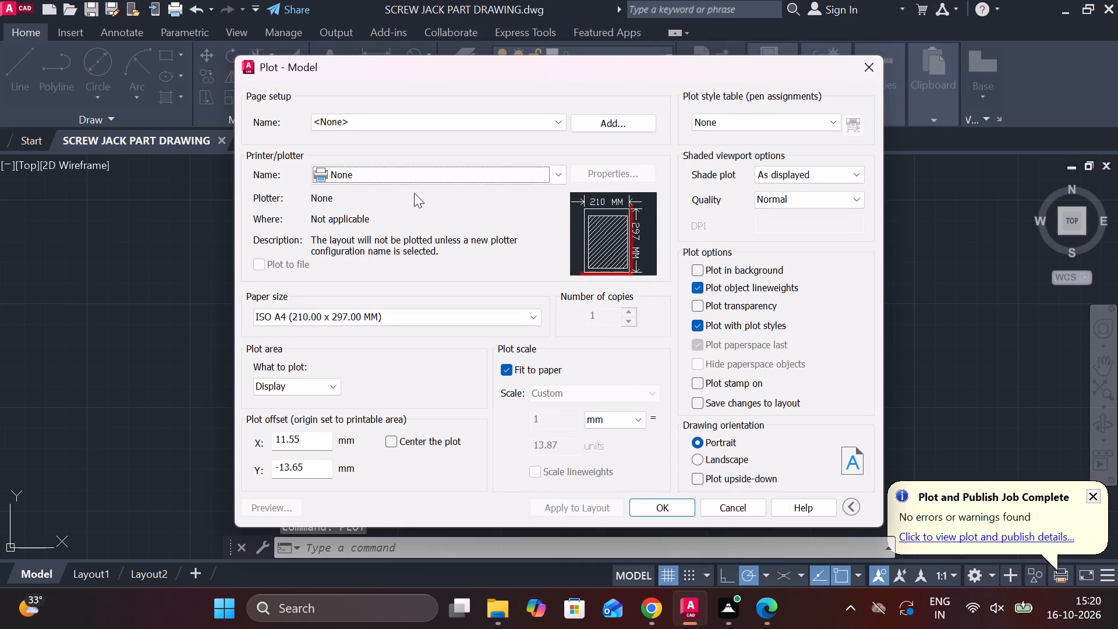
pyautogui.click(387, 178)
pyautogui.click(382, 356)
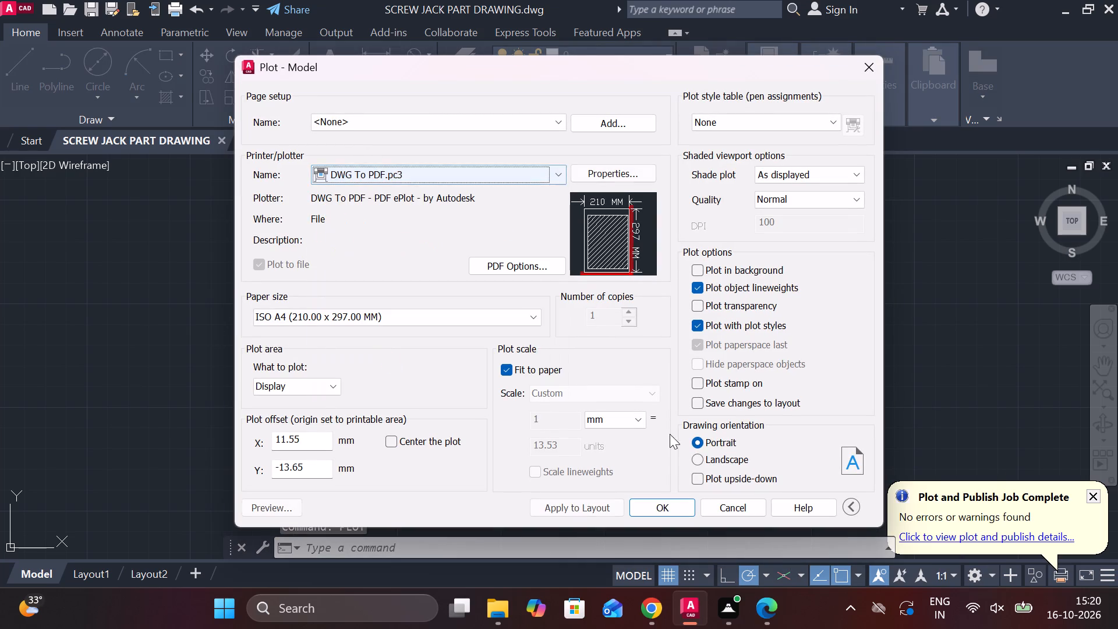
pyautogui.click(695, 460)
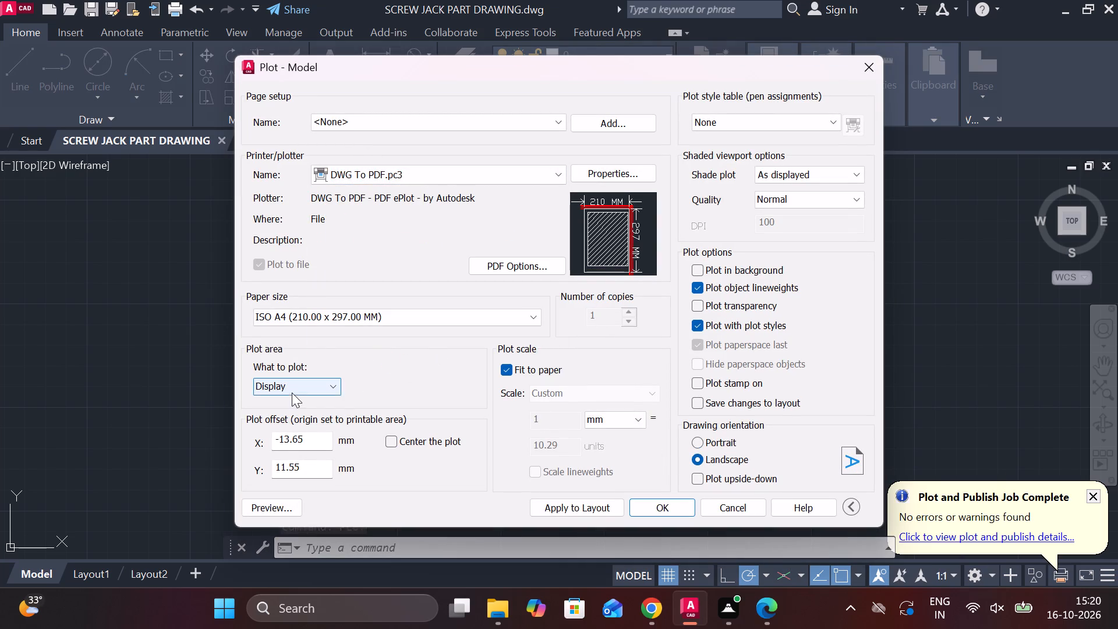
# Set the plot area to a window from the border's lower-right corner to just beyond its upper-left corner.
pyautogui.click(292, 393)
pyautogui.click(309, 430)
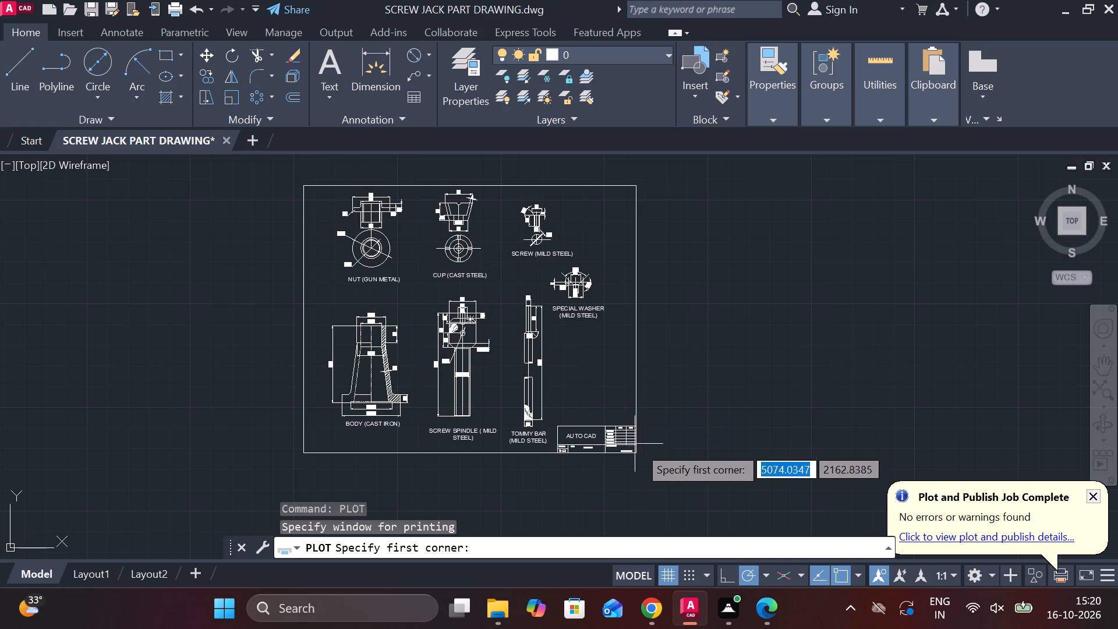
pyautogui.scroll(2, 641, 455)
pyautogui.click(632, 451)
pyautogui.scroll(-3, 557, 408)
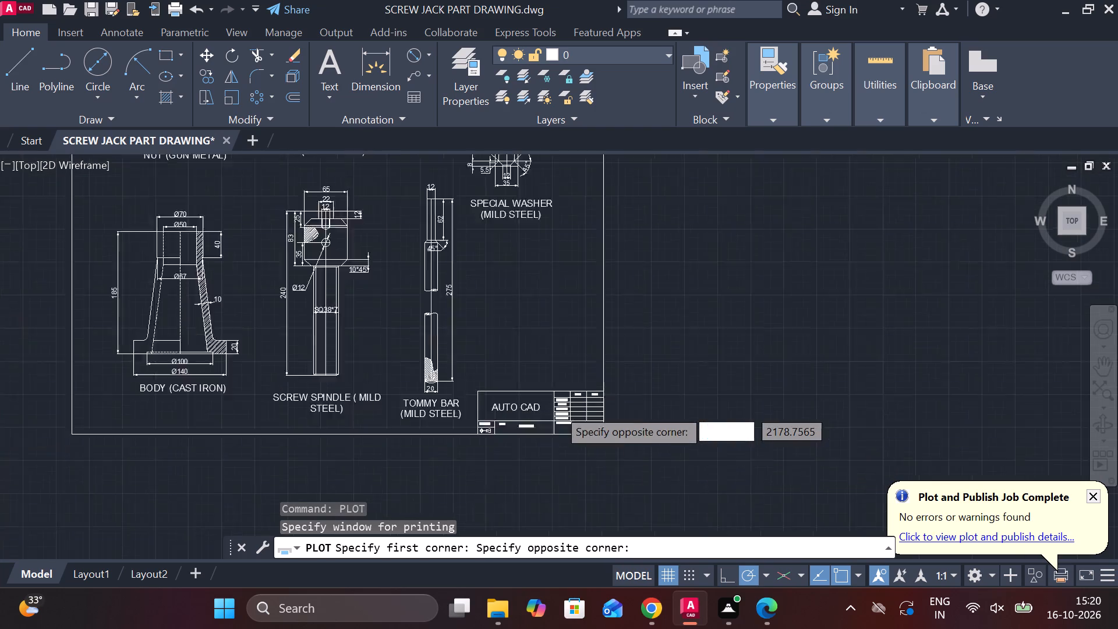
pyautogui.scroll(-1, 557, 408)
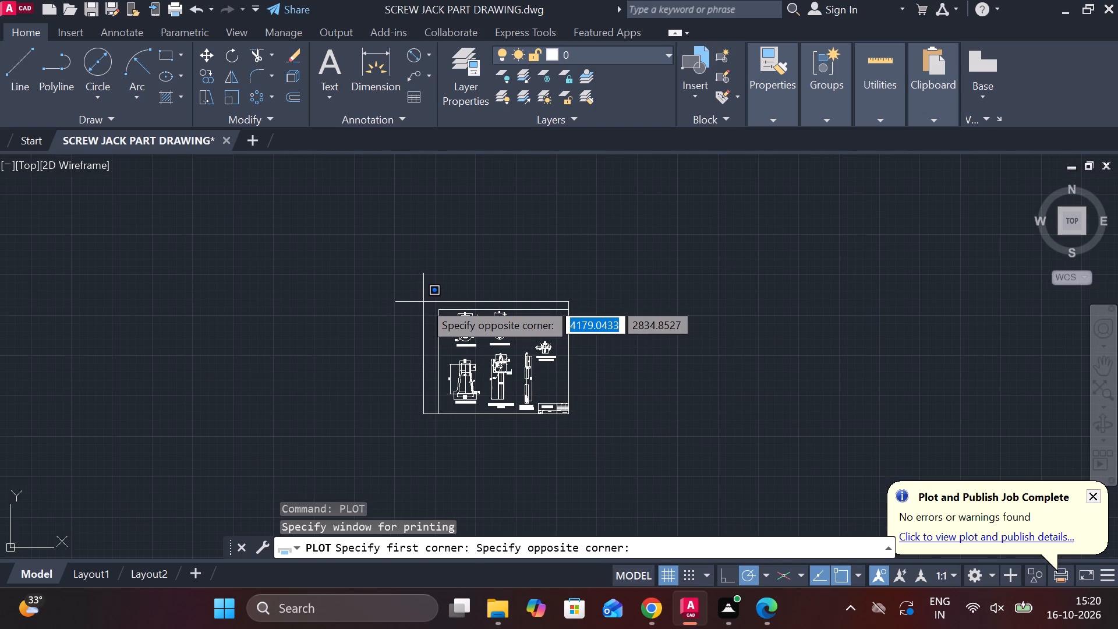
pyautogui.click(431, 301)
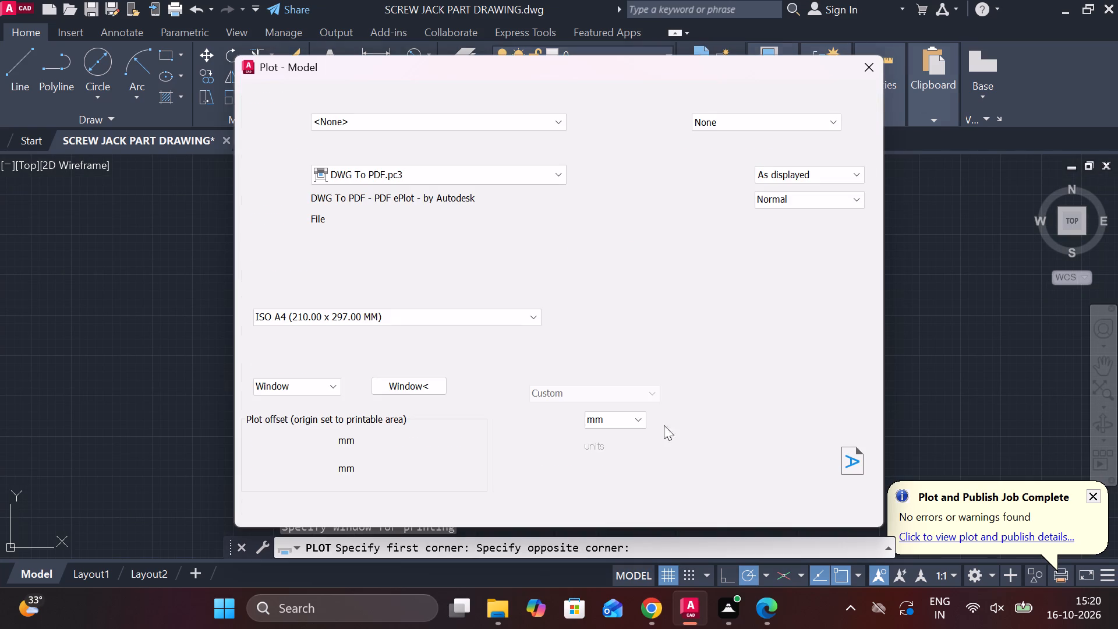
# Plot the sheet to SCREW JACK PART DRAWING-Model.pdf in Documents and look over the resulting PDF.
pyautogui.click(679, 501)
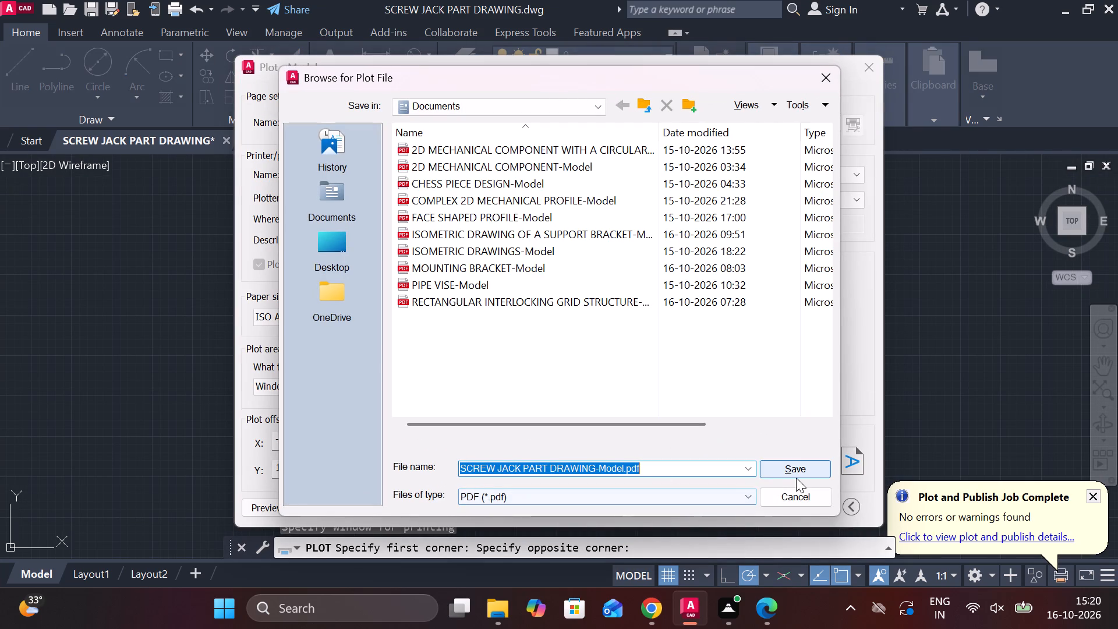
pyautogui.click(798, 472)
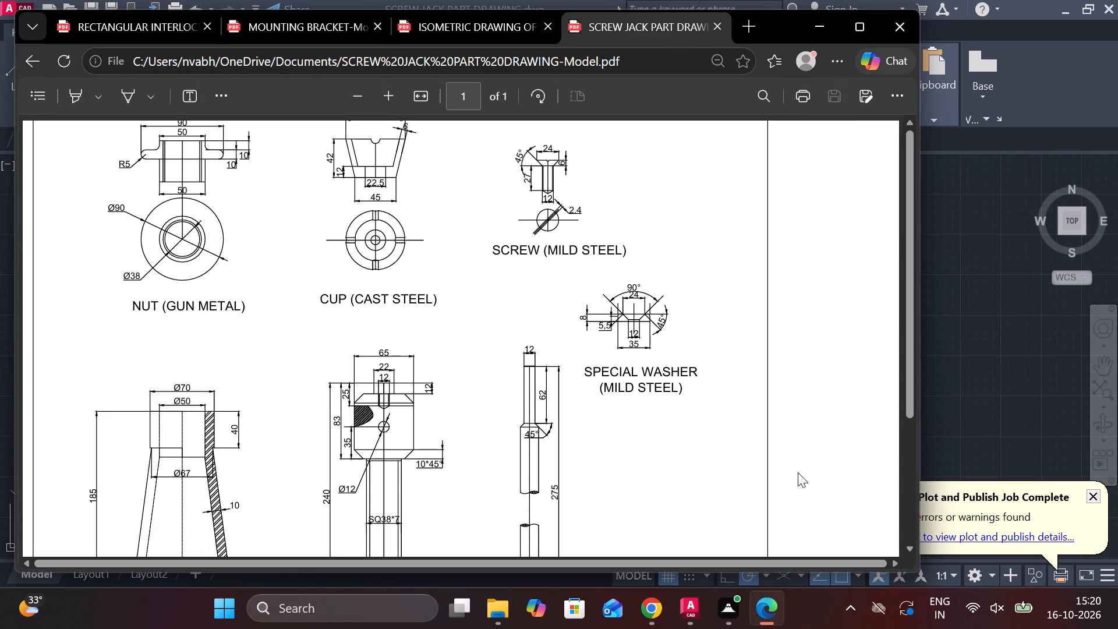
pyautogui.scroll(-6, 610, 390)
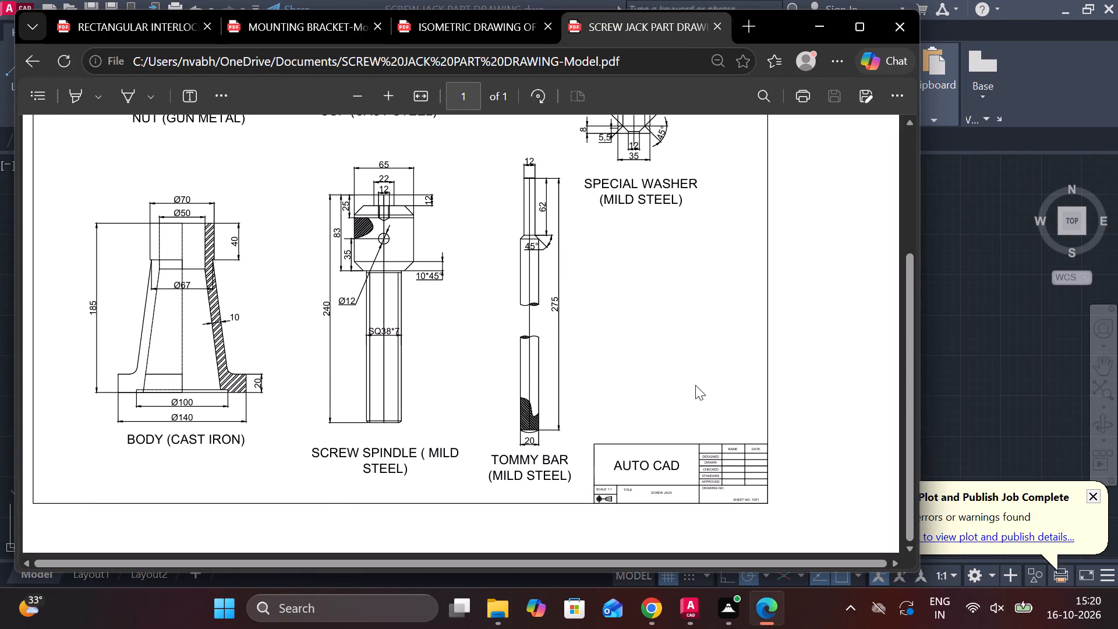
pyautogui.scroll(2, 756, 496)
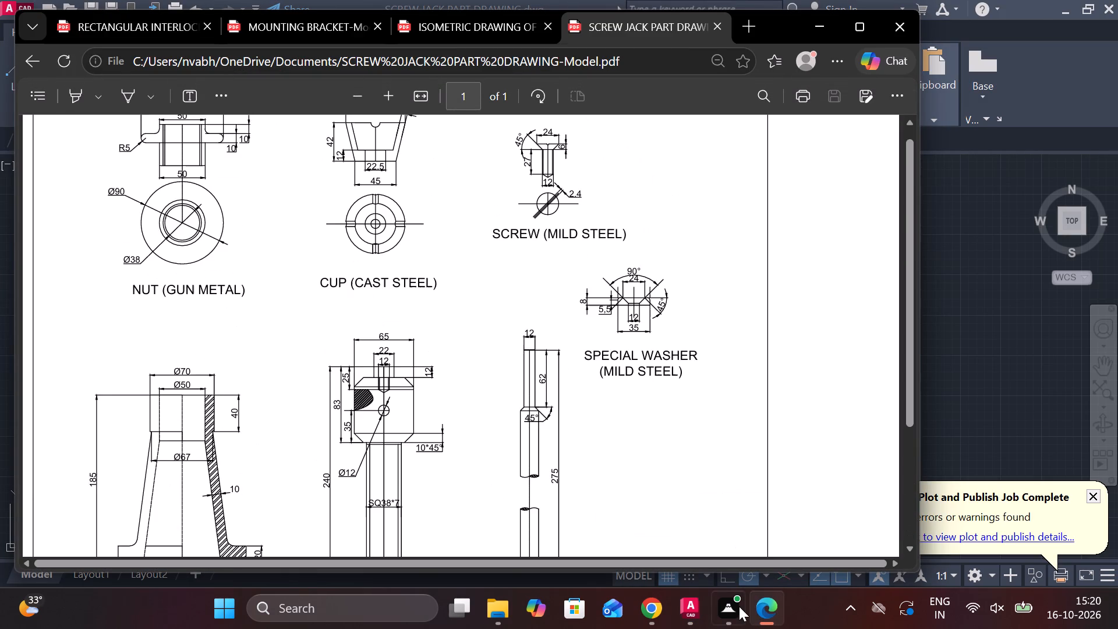